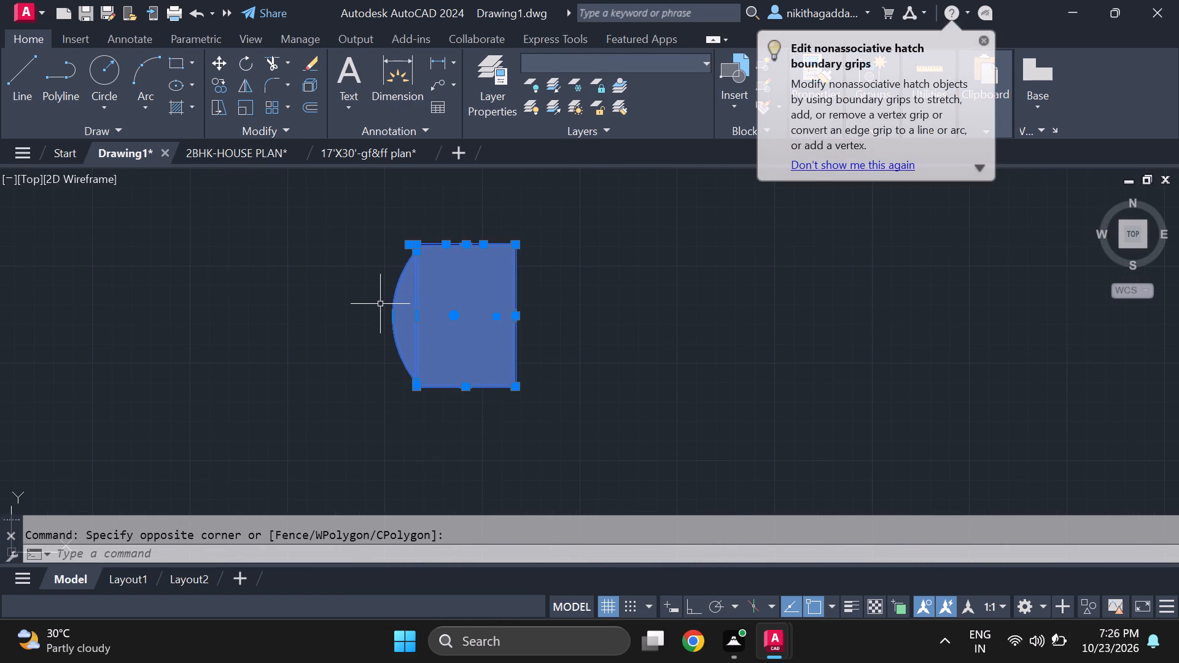
Rotate the selected grey curved-front appliance symbol a quarter turn counterclockwise about its upper-right corner so the curved side faces down.
text(ro)
key(Return)
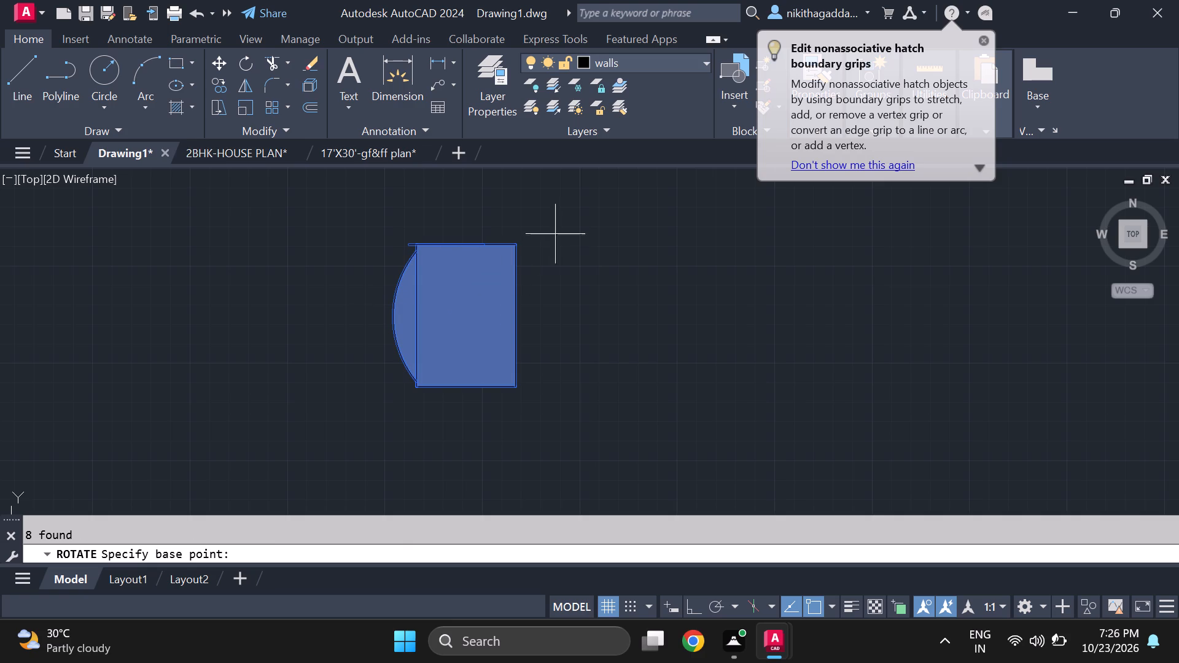
drag(516, 246, 513, 240)
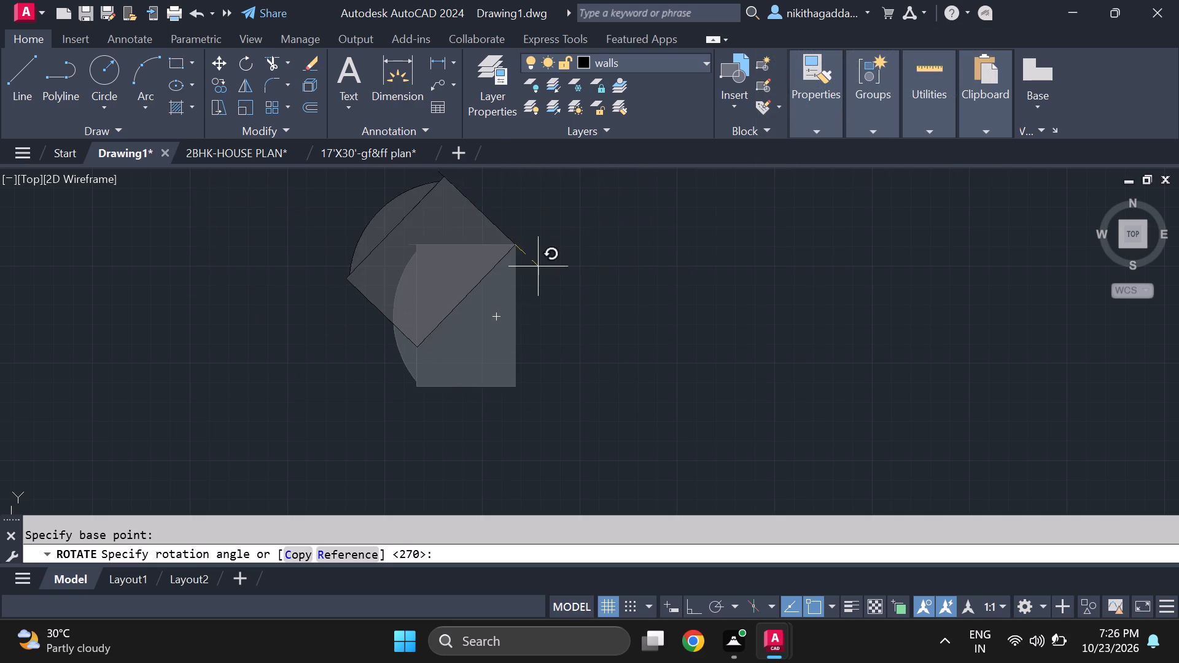
key(F8)
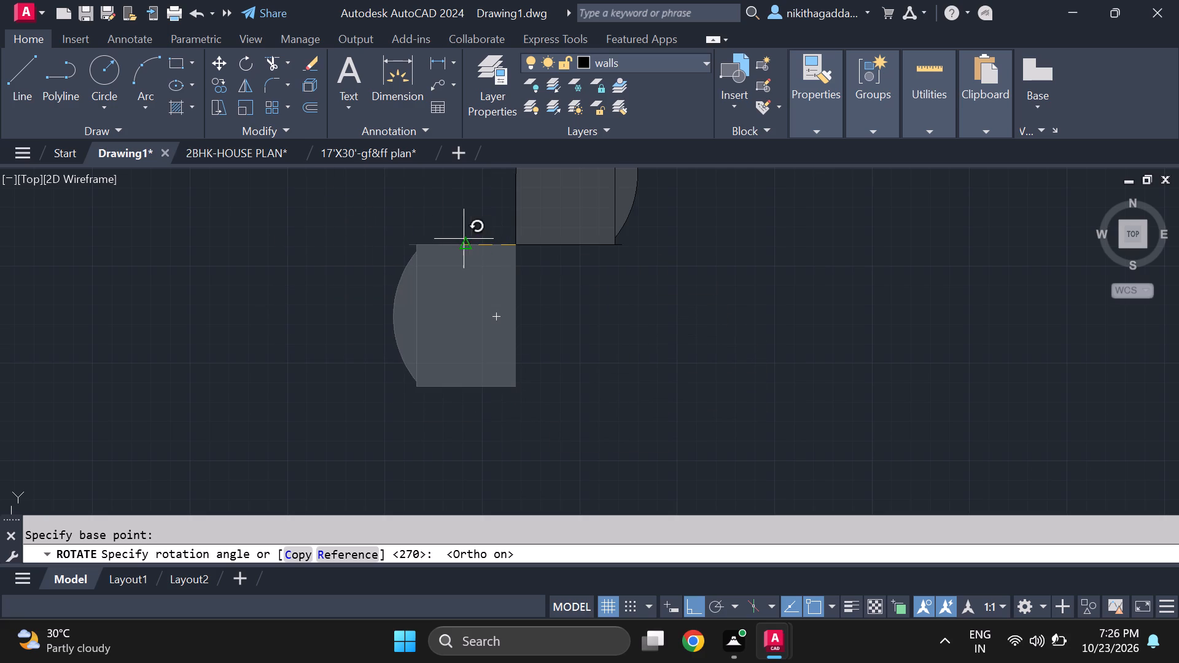
click(553, 202)
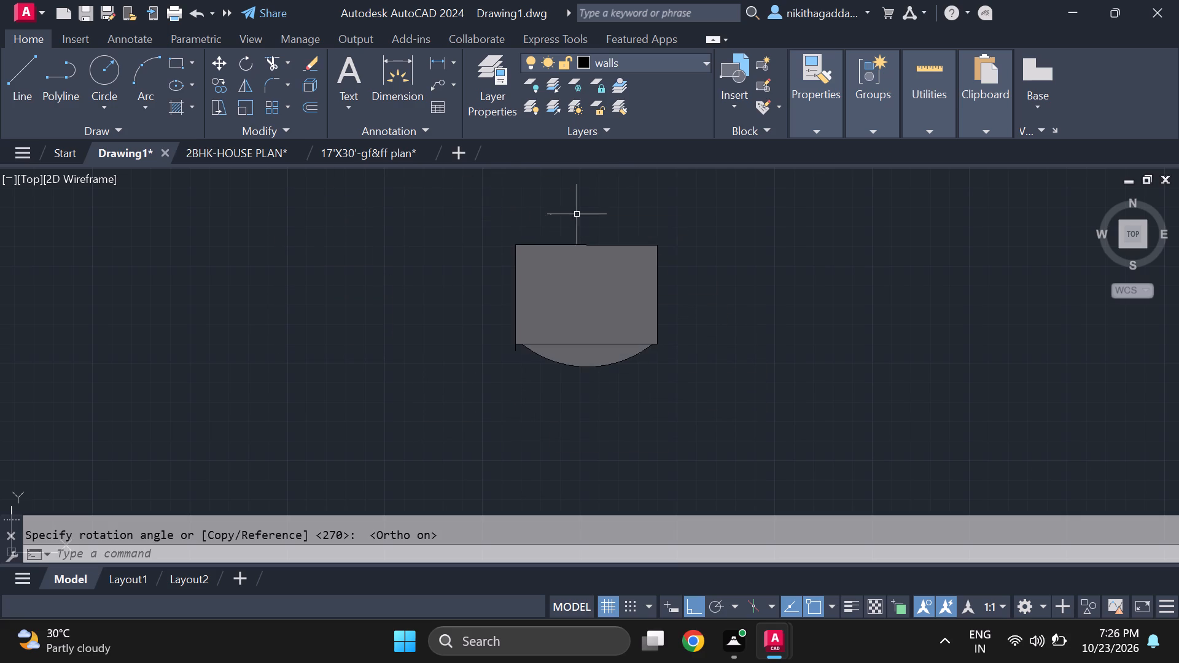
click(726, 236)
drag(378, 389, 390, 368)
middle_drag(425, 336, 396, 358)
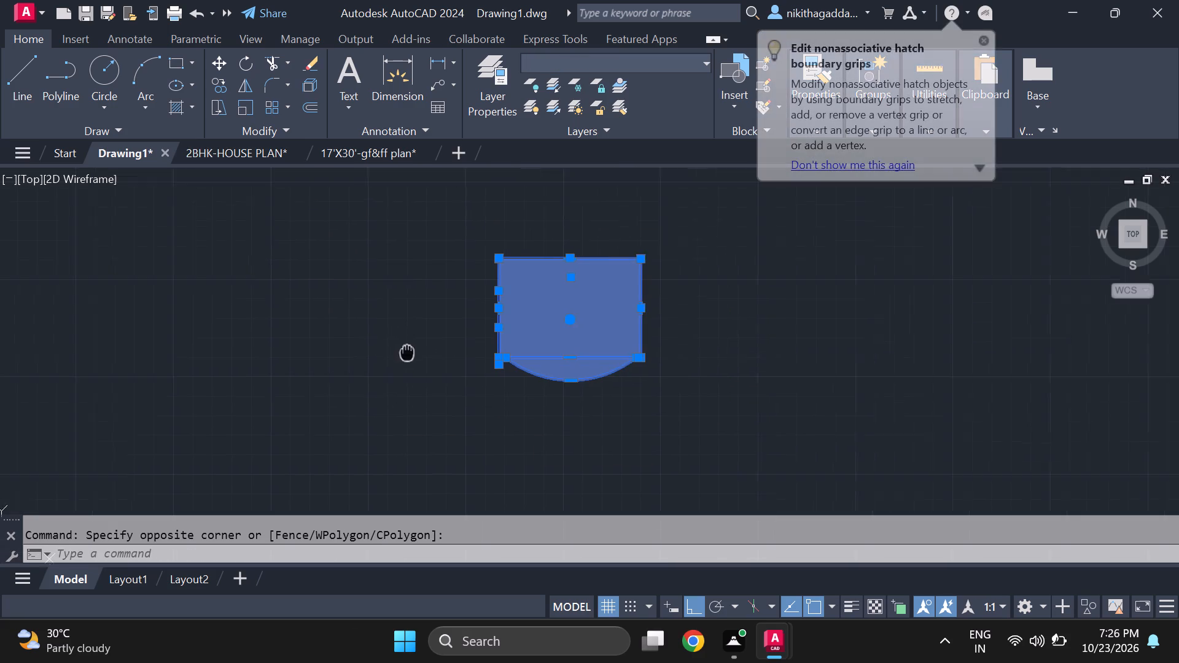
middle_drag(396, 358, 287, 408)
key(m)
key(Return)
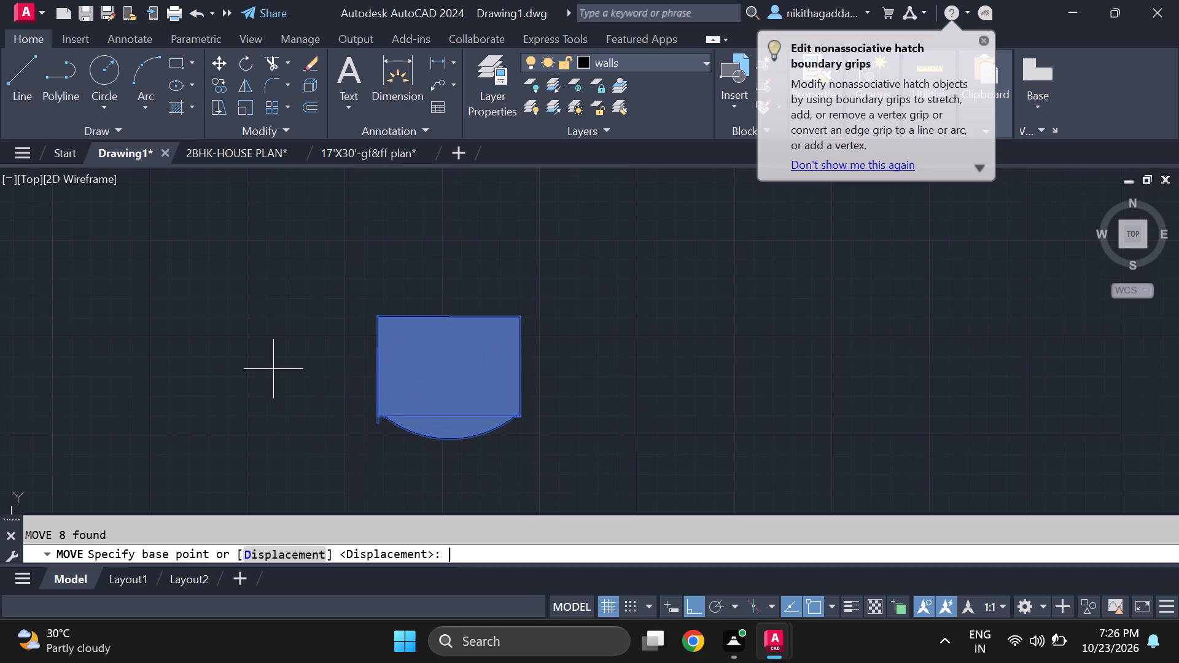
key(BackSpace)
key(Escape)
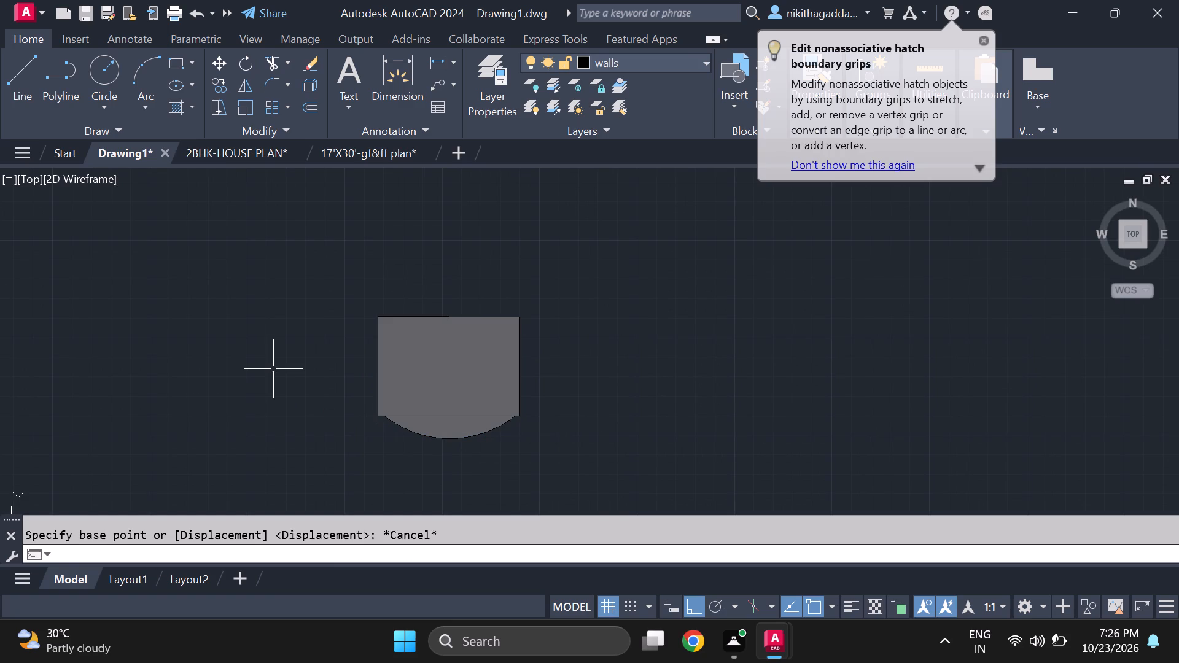
Scale the whole grey appliance symbol up slightly from its upper-left corner.
drag(565, 271, 562, 277)
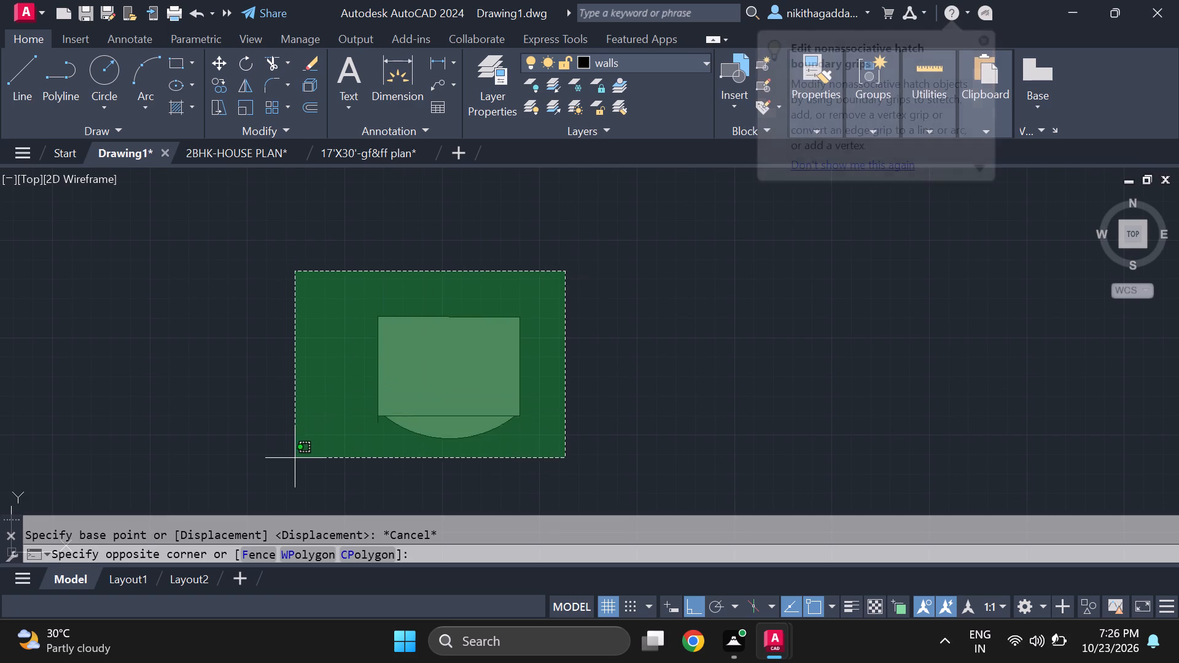
click(300, 467)
text(scale)
key(Return)
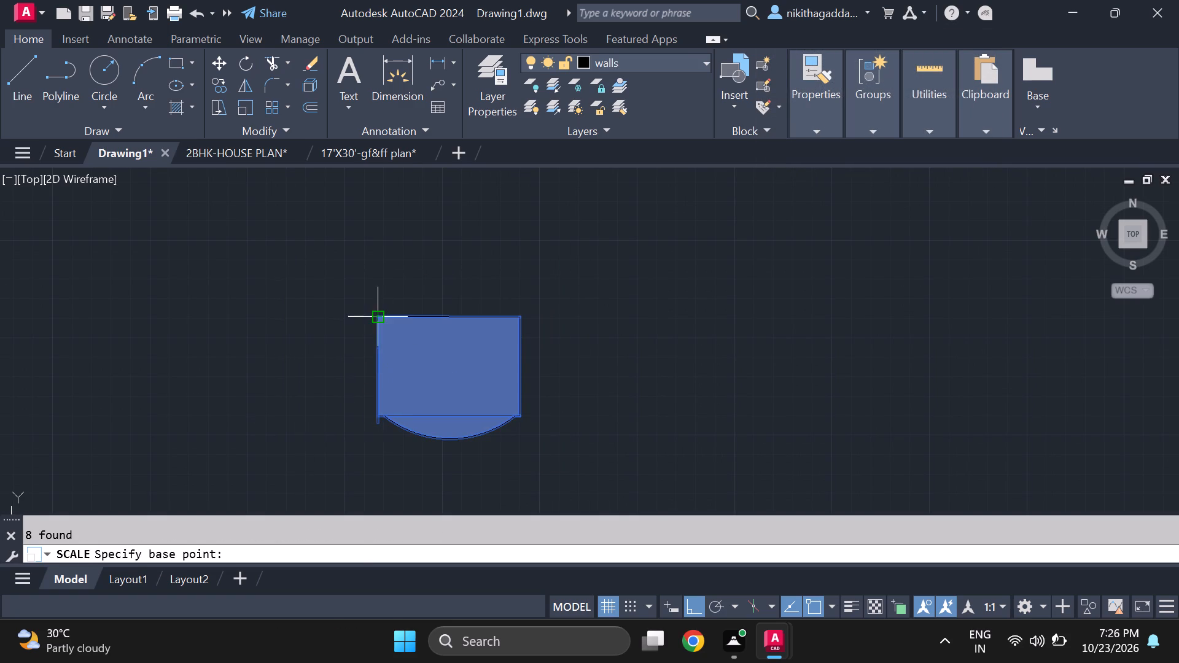
click(381, 320)
scroll(516, 291, down, 3)
scroll(497, 277, up, 2)
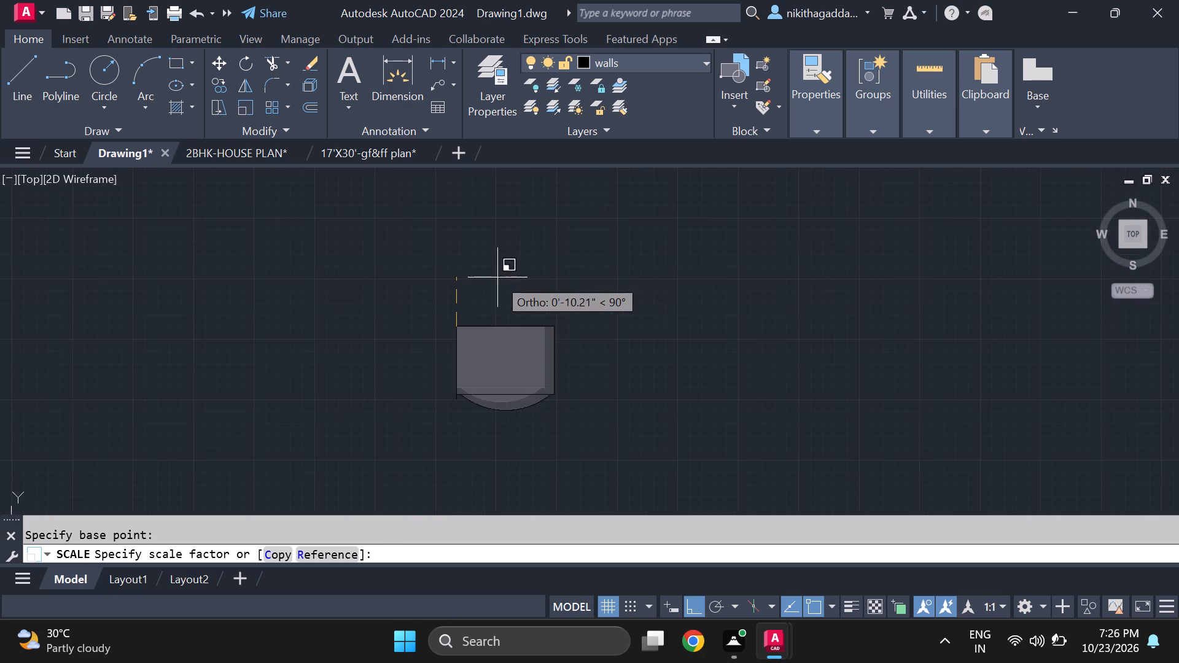
click(521, 260)
Move the grey appliance symbol by its upper-left corner into the kitchen, between the doorway wall and the stove.
click(647, 300)
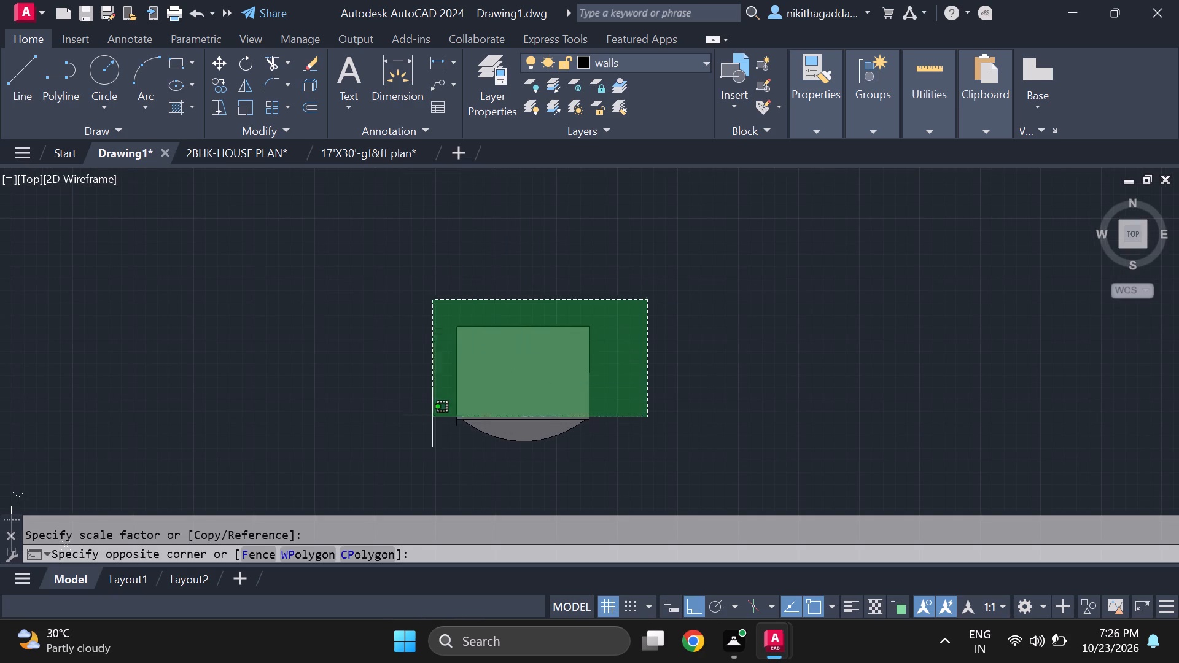
click(414, 439)
key(m)
key(Return)
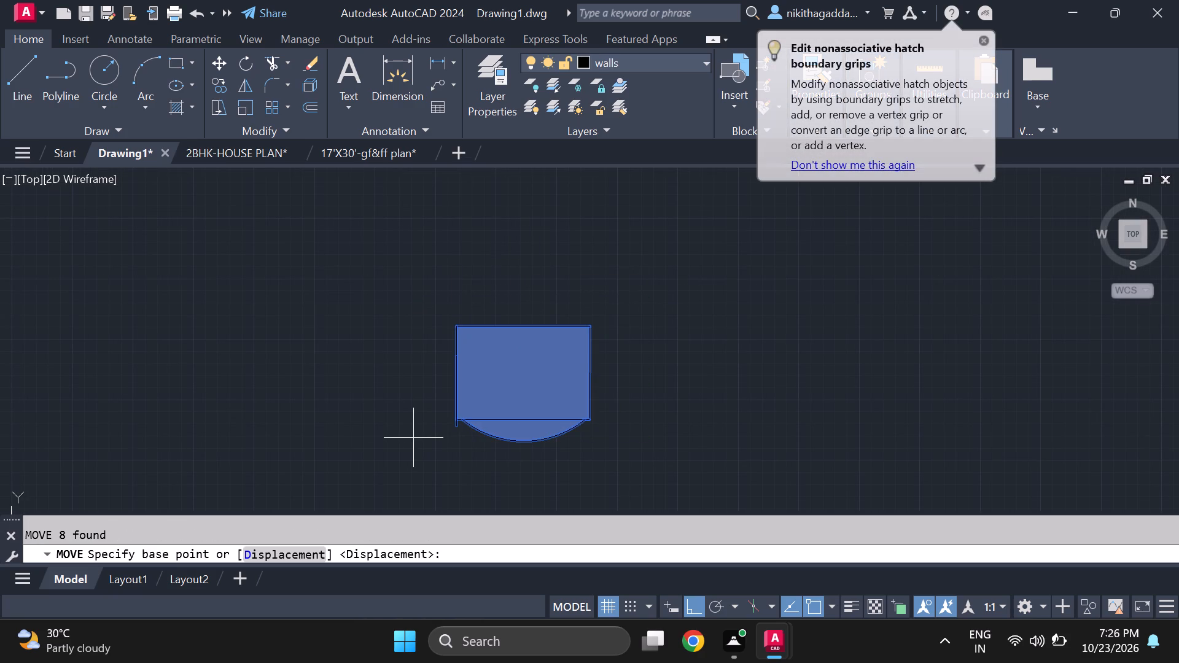
click(454, 332)
scroll(478, 286, down, 5)
middle_drag(473, 286, 321, 336)
scroll(413, 291, up, 1)
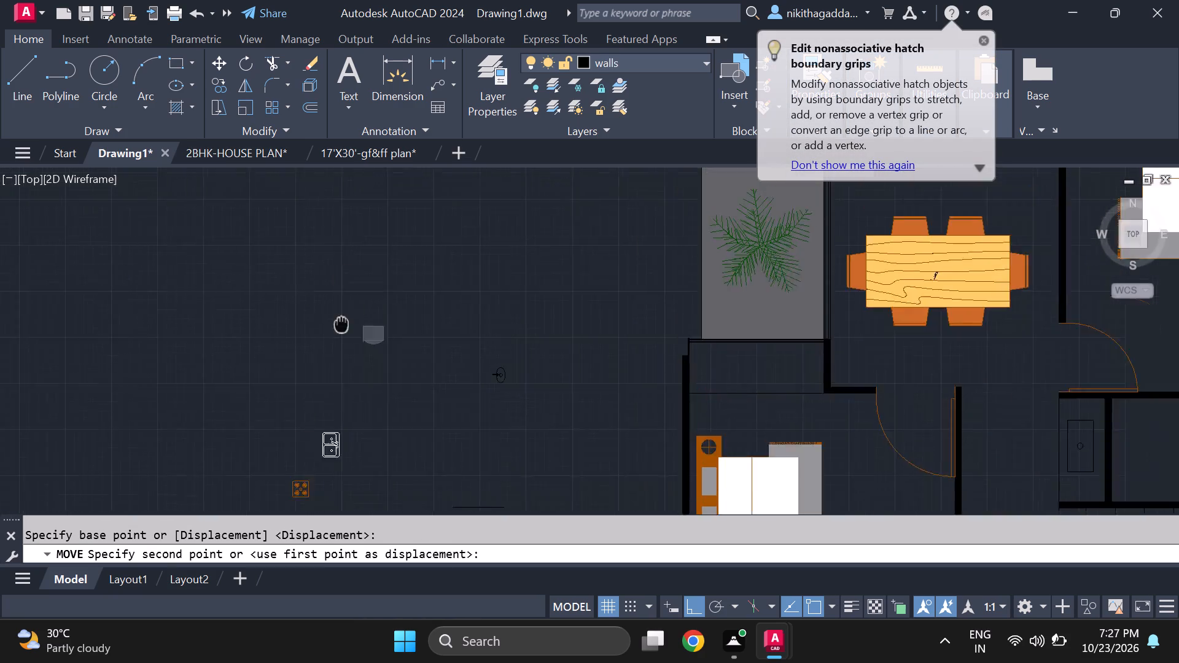
middle_drag(321, 336, 245, 403)
key(F8)
middle_drag(389, 301, 158, 459)
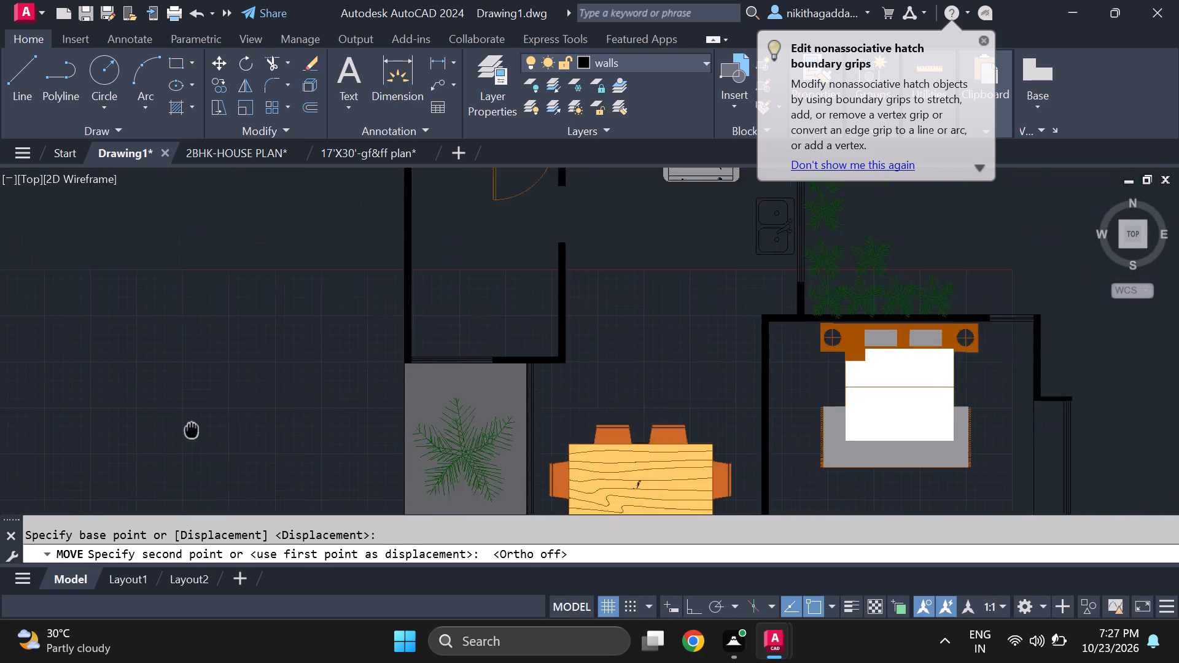
middle_drag(158, 459, 101, 508)
scroll(425, 298, up, 2)
middle_drag(464, 267, 71, 537)
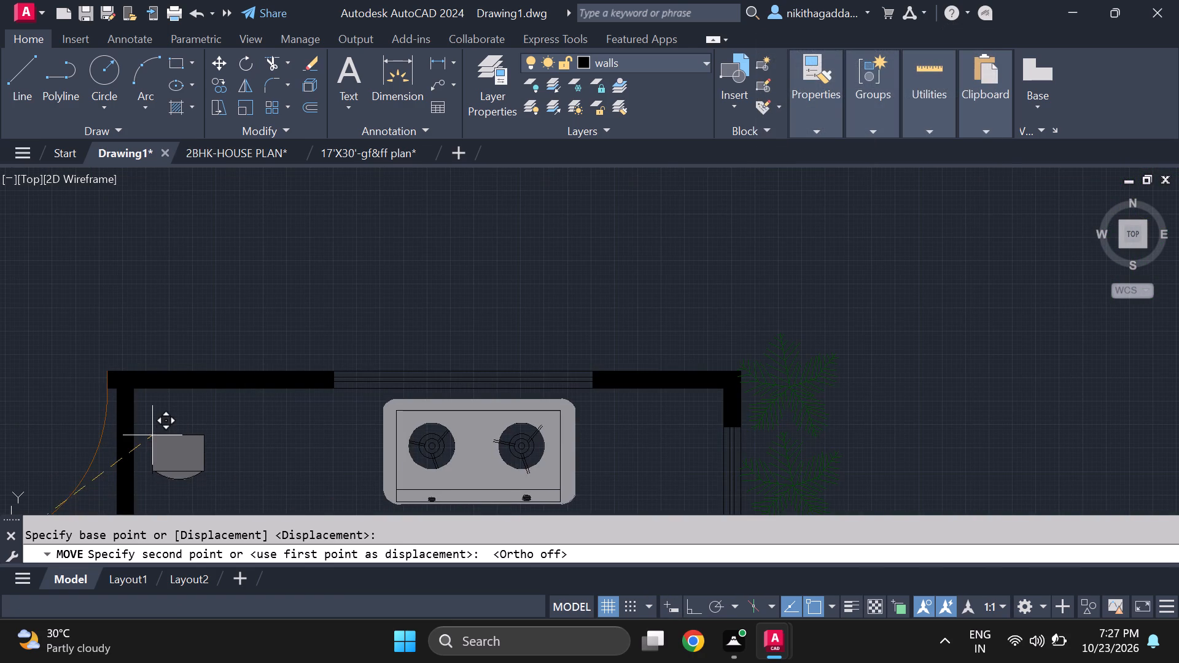
click(152, 434)
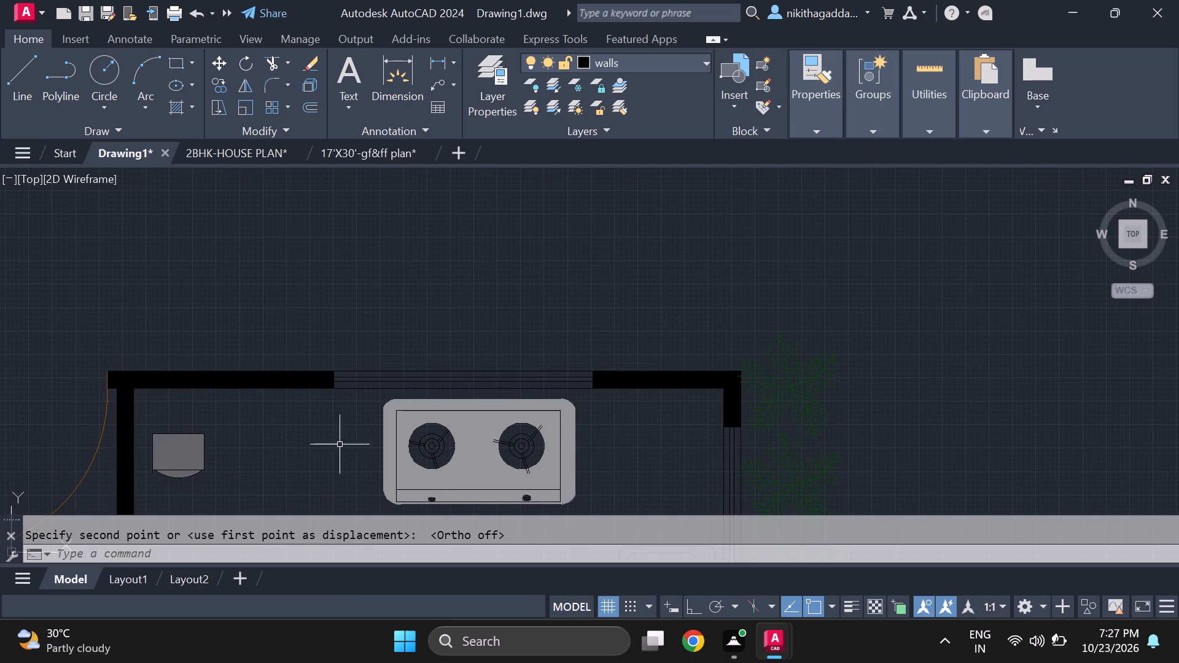
Enlarge the appliance symbol in the kitchen from its upper-left corner to about three times its size.
middle_drag(348, 453, 705, 257)
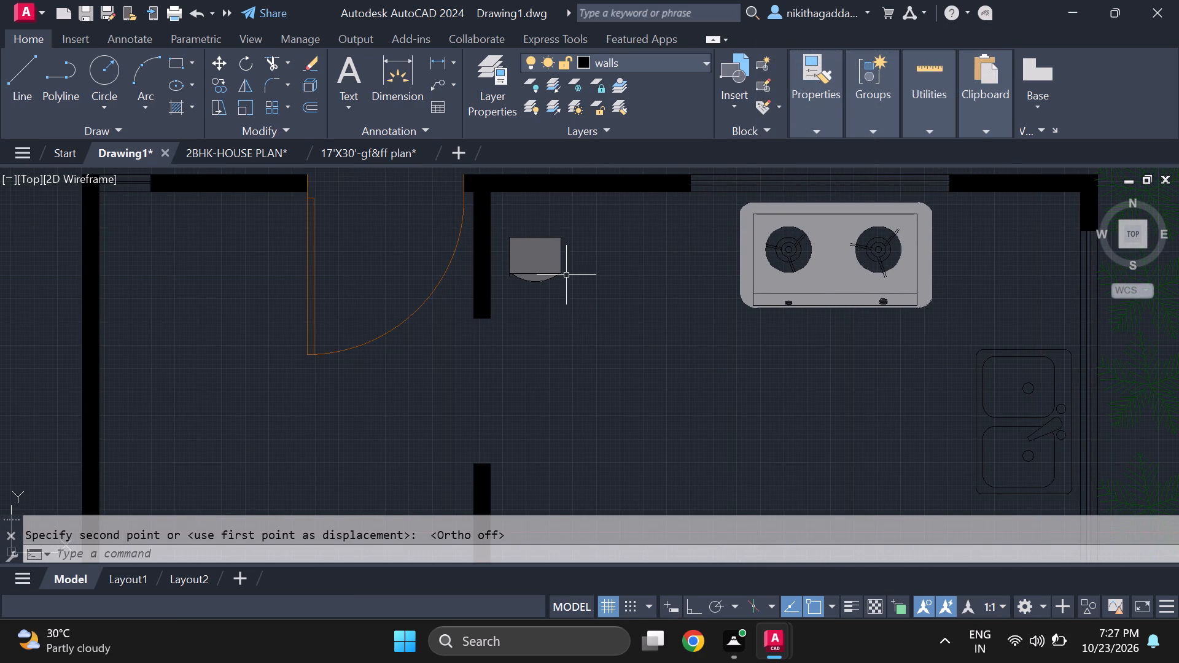
middle_drag(582, 281, 627, 360)
scroll(611, 320, up, 2)
click(628, 276)
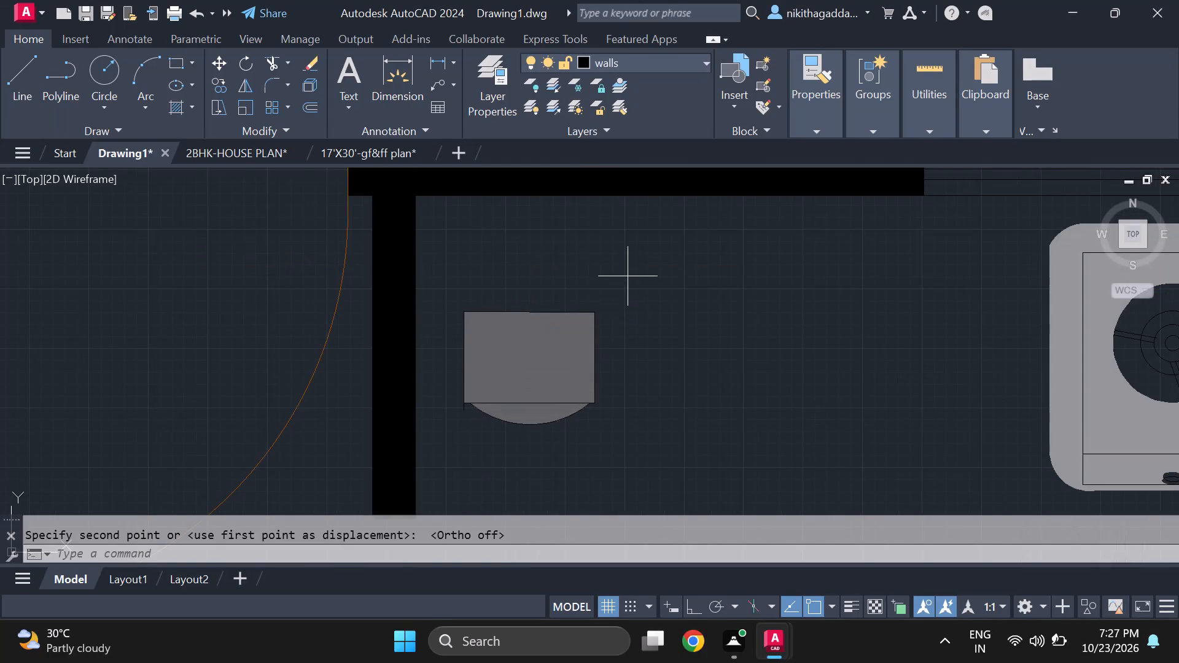
click(442, 446)
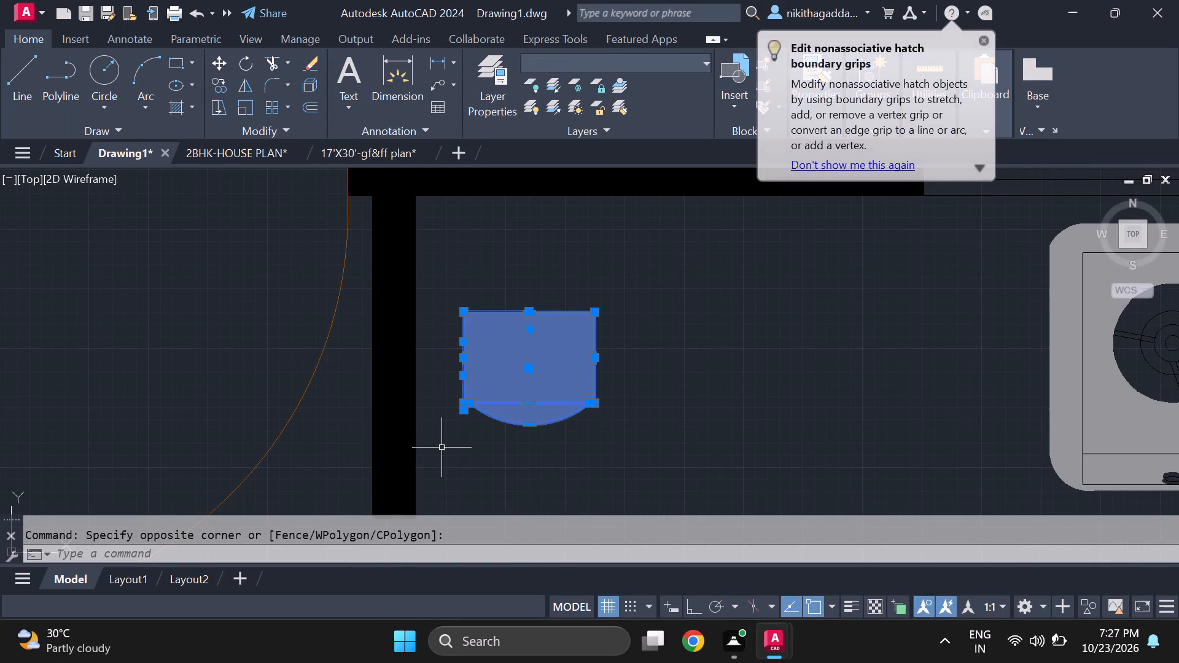
text(scale)
key(Return)
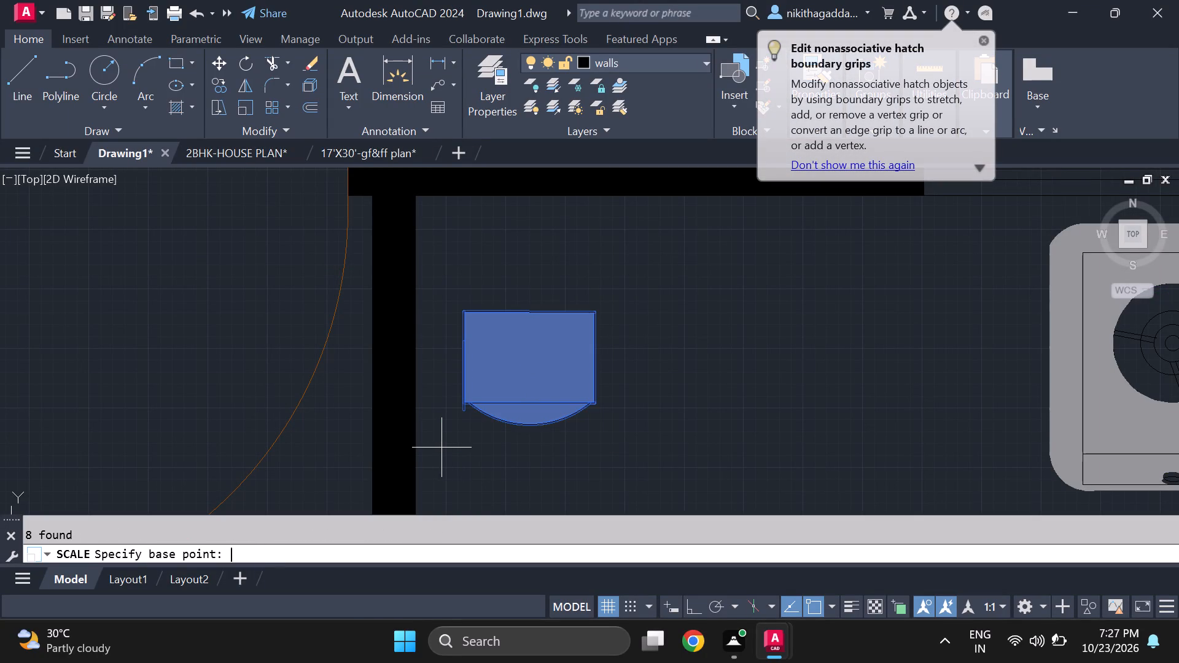
click(462, 310)
scroll(600, 254, down, 2)
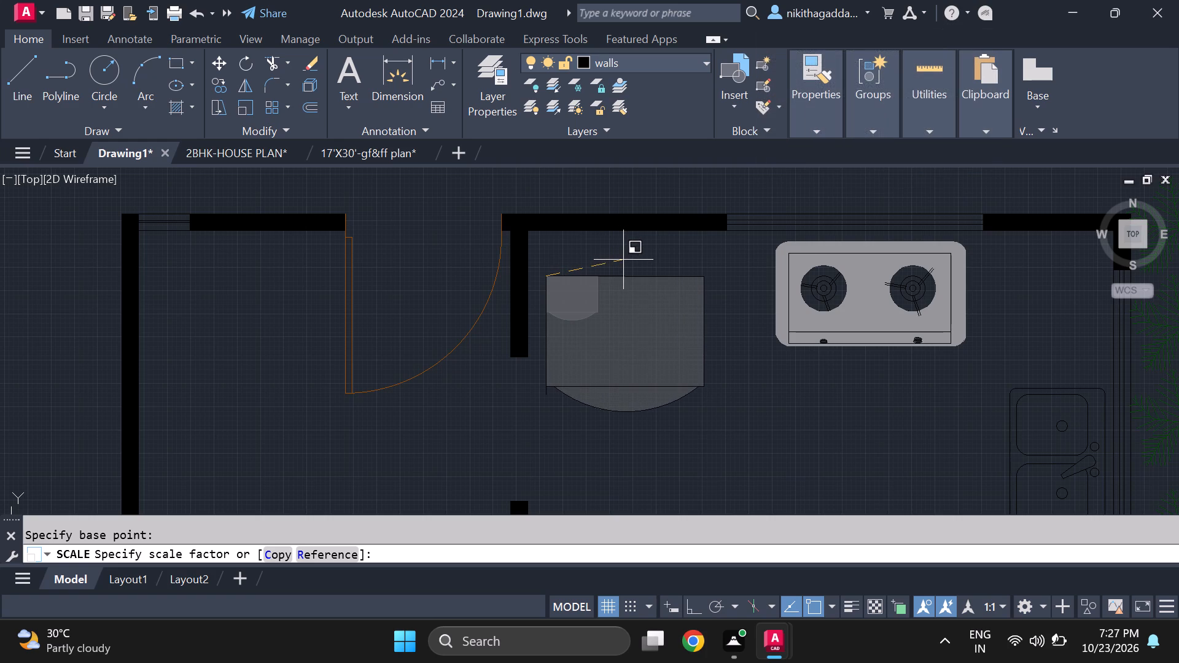
click(625, 260)
Move the enlarged appliance symbol by its upper-left corner into the kitchen's inner upper-left wall corner.
click(723, 262)
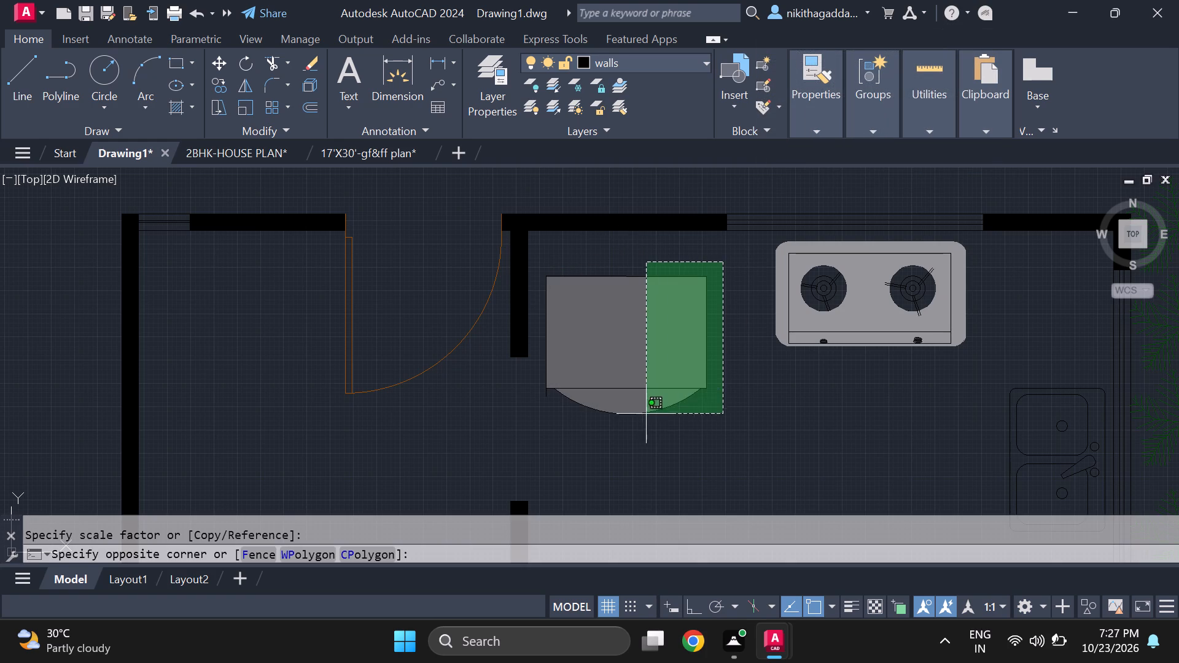
click(537, 420)
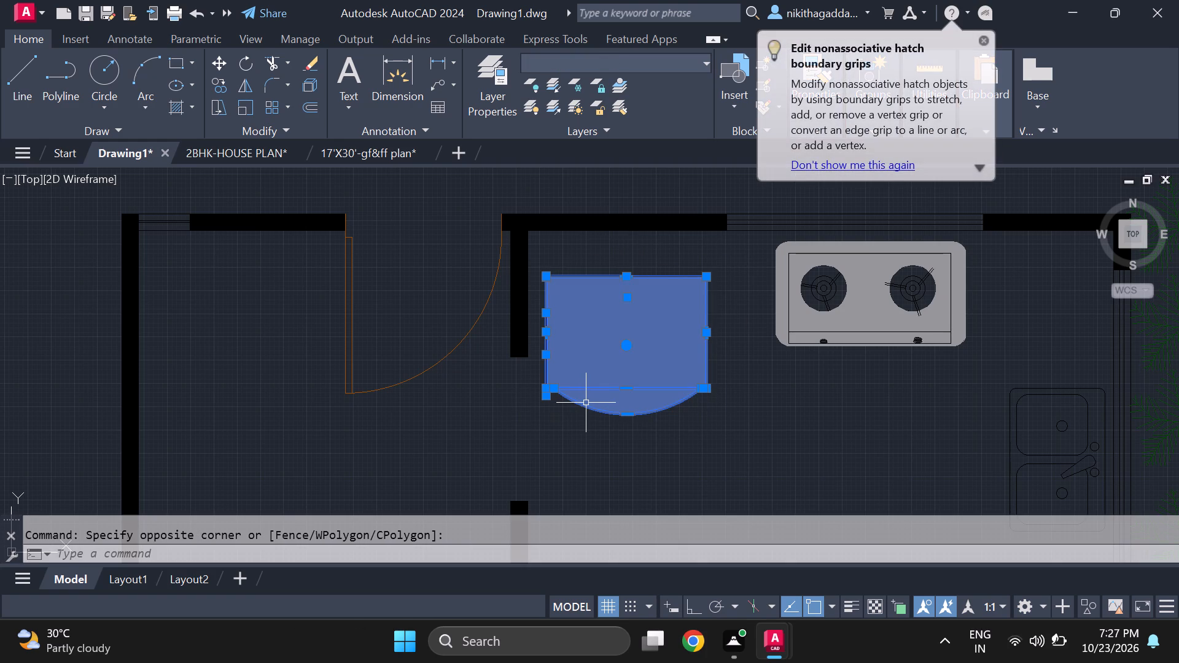
key(m)
key(Return)
scroll(532, 261, up, 1)
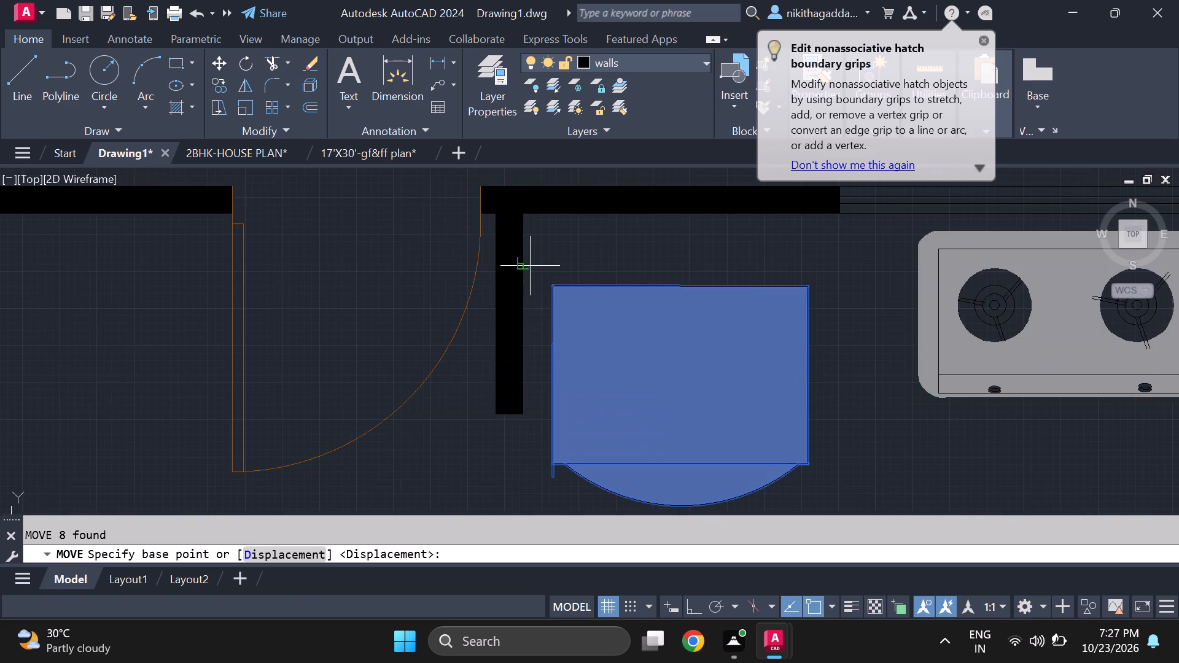
click(552, 285)
scroll(535, 221, up, 2)
click(511, 212)
Examine the kitchen layout around the placed appliance, the stove, the sink and the bedroom wall.
scroll(558, 203, down, 3)
scroll(683, 322, down, 3)
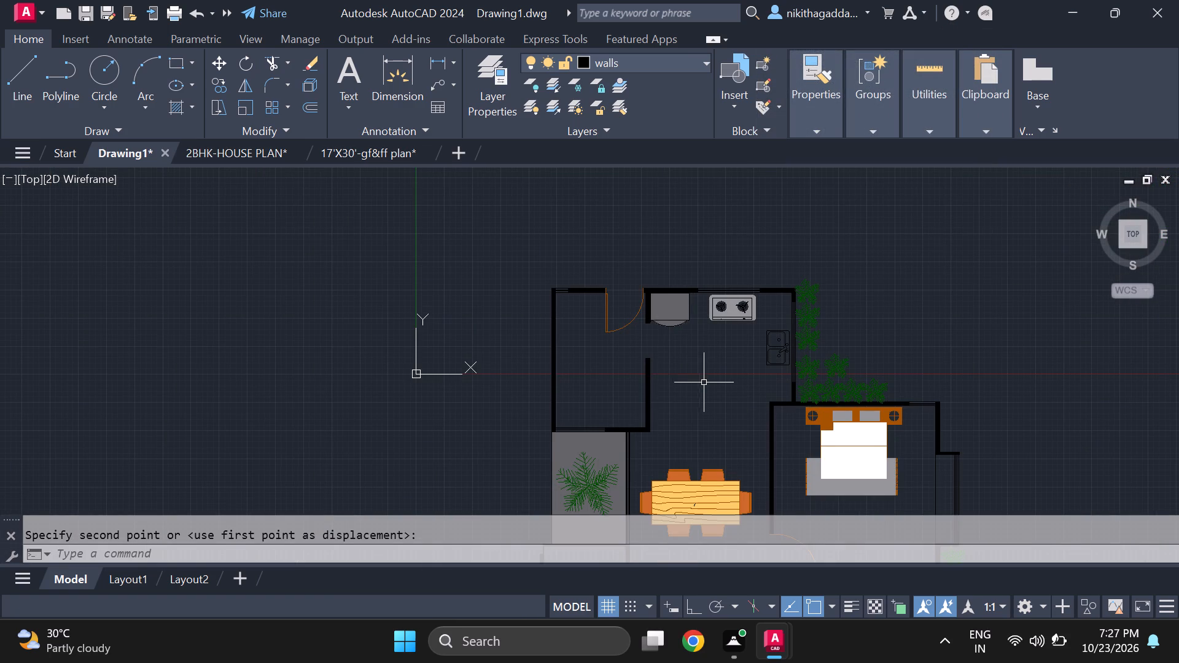
middle_drag(706, 383, 661, 371)
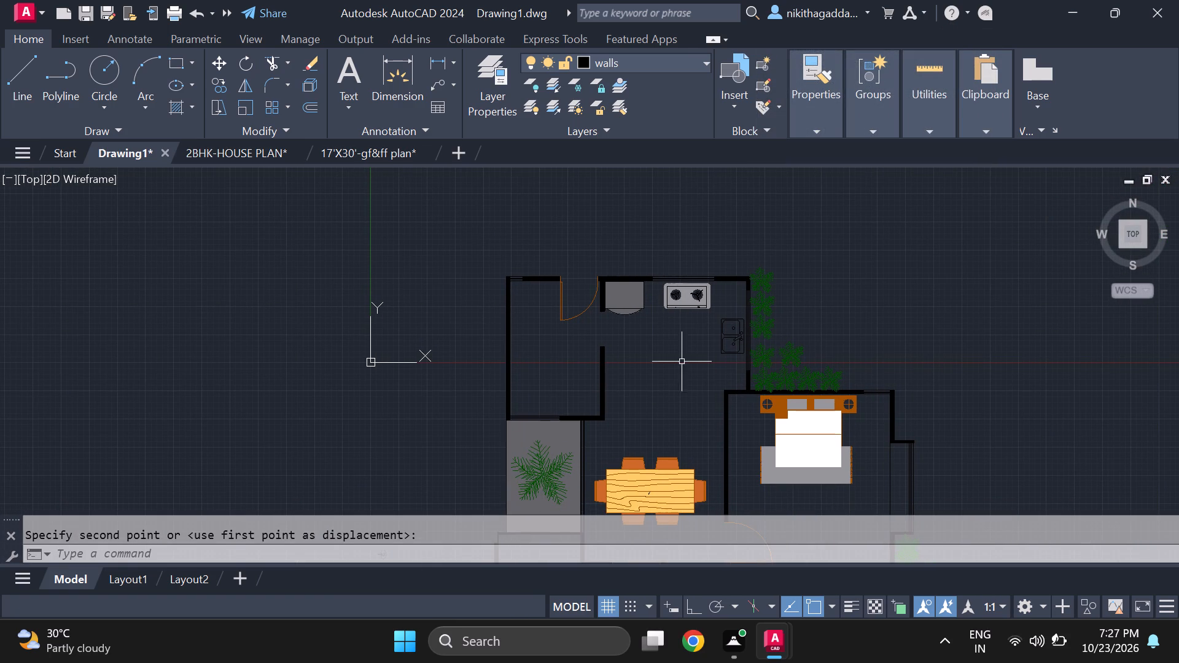
scroll(701, 339, up, 1)
middle_click(701, 339)
scroll(687, 278, up, 2)
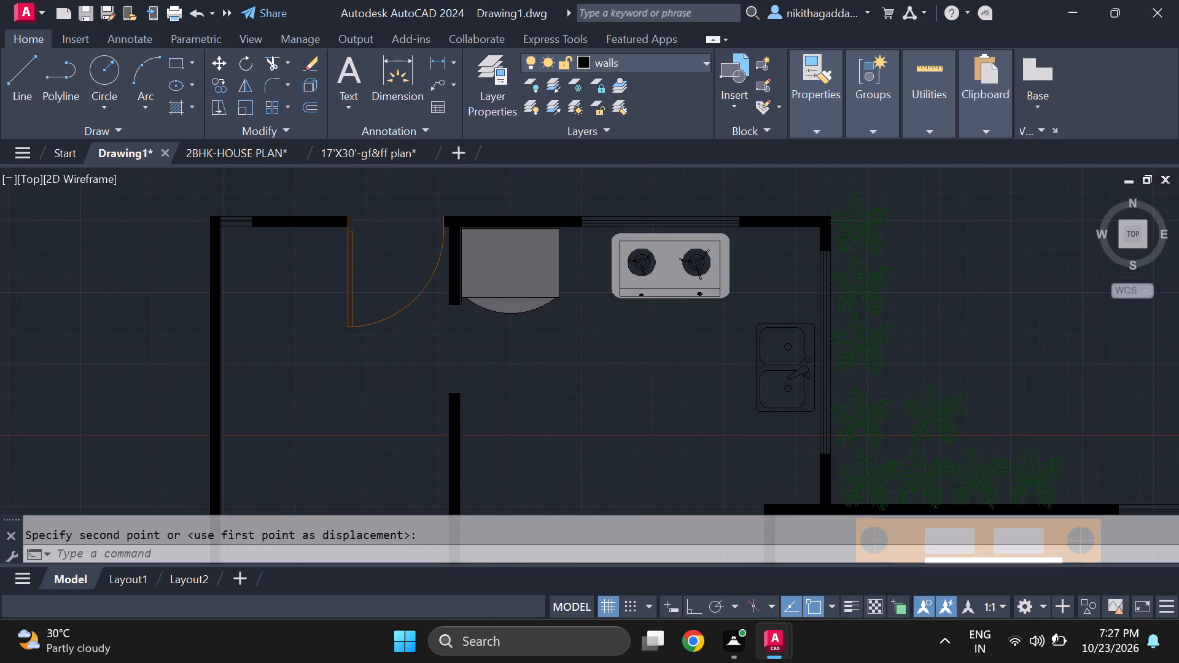
middle_drag(693, 284, 696, 318)
scroll(709, 407, down, 3)
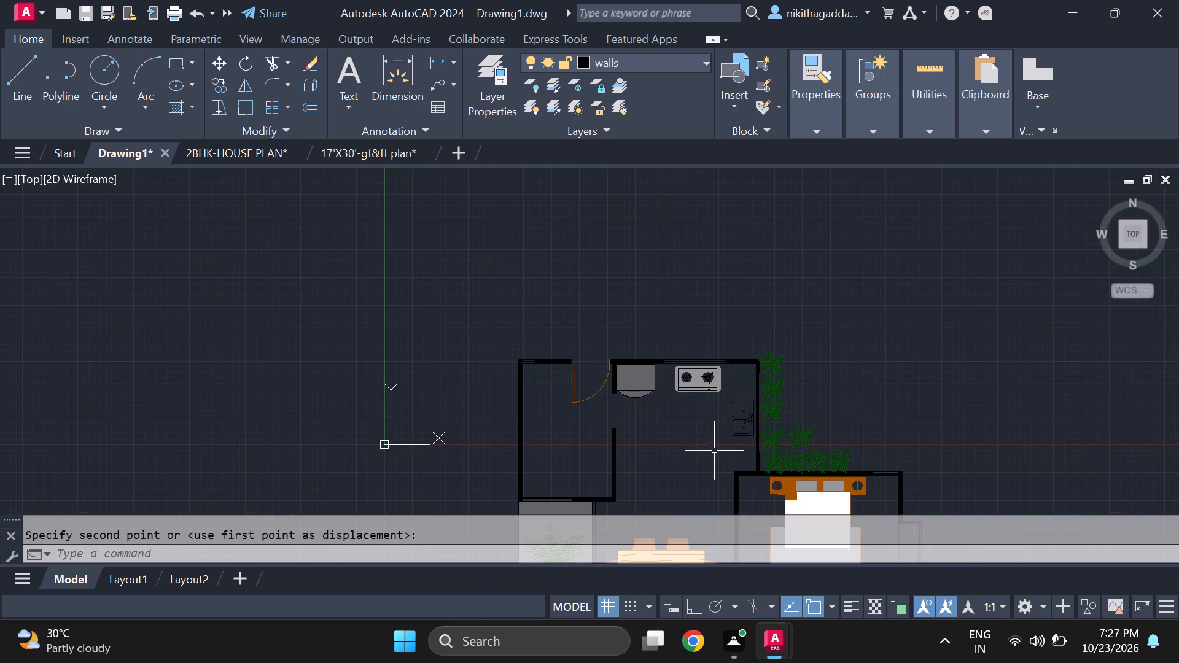
middle_drag(711, 451, 637, 357)
scroll(637, 359, up, 2)
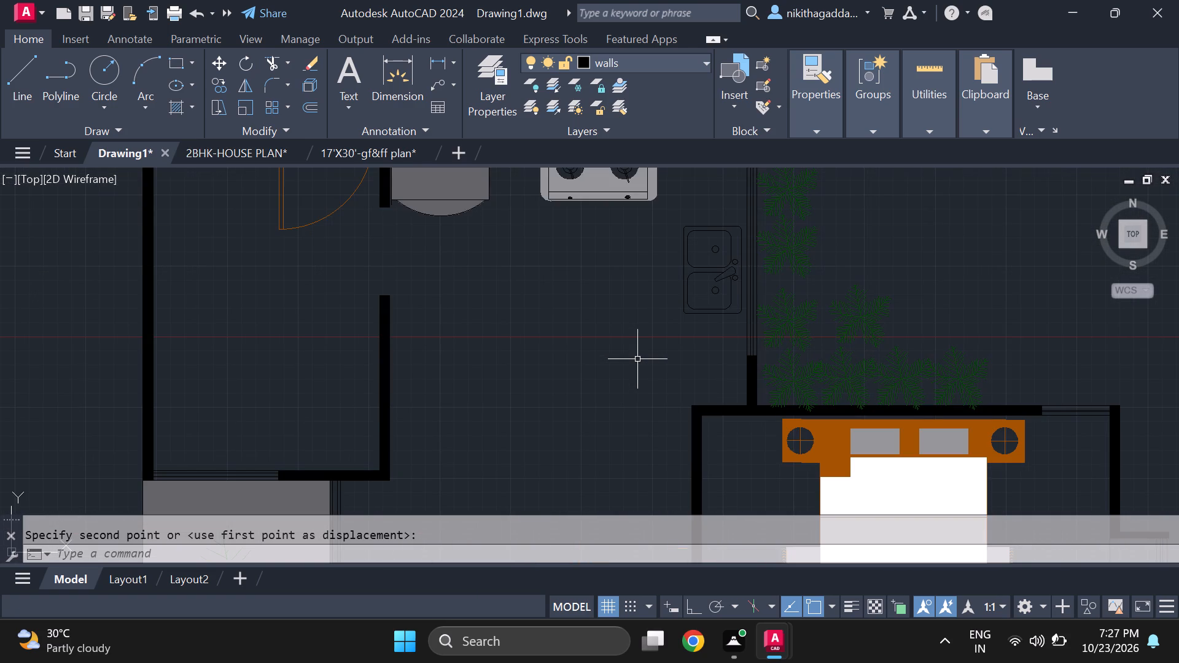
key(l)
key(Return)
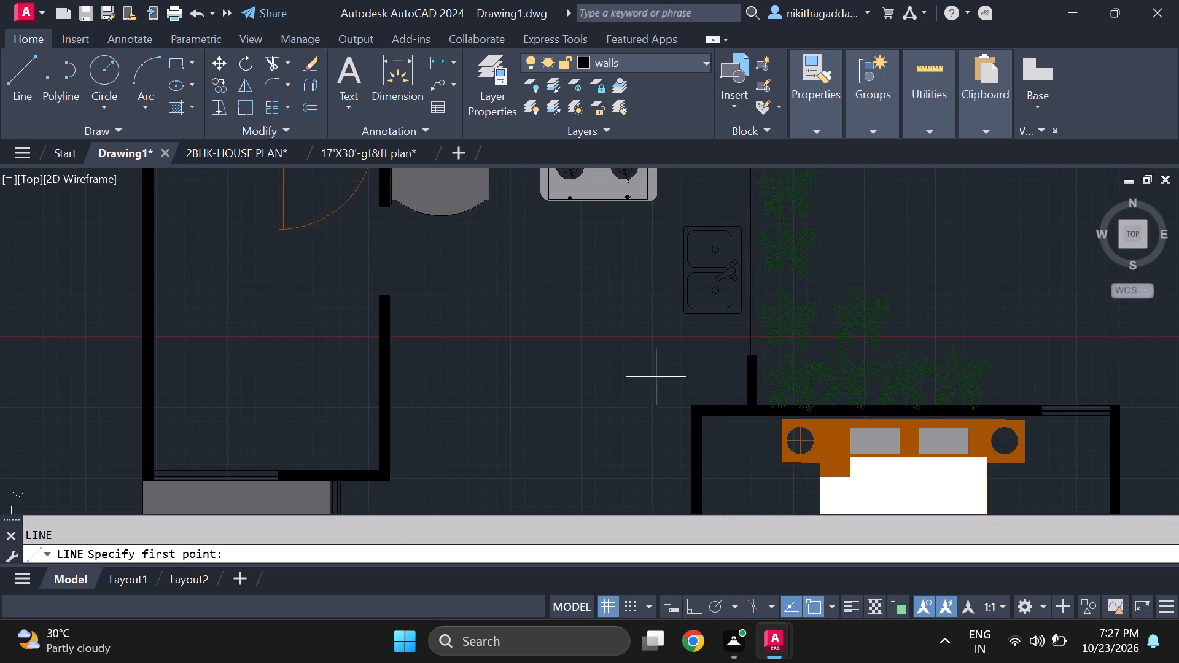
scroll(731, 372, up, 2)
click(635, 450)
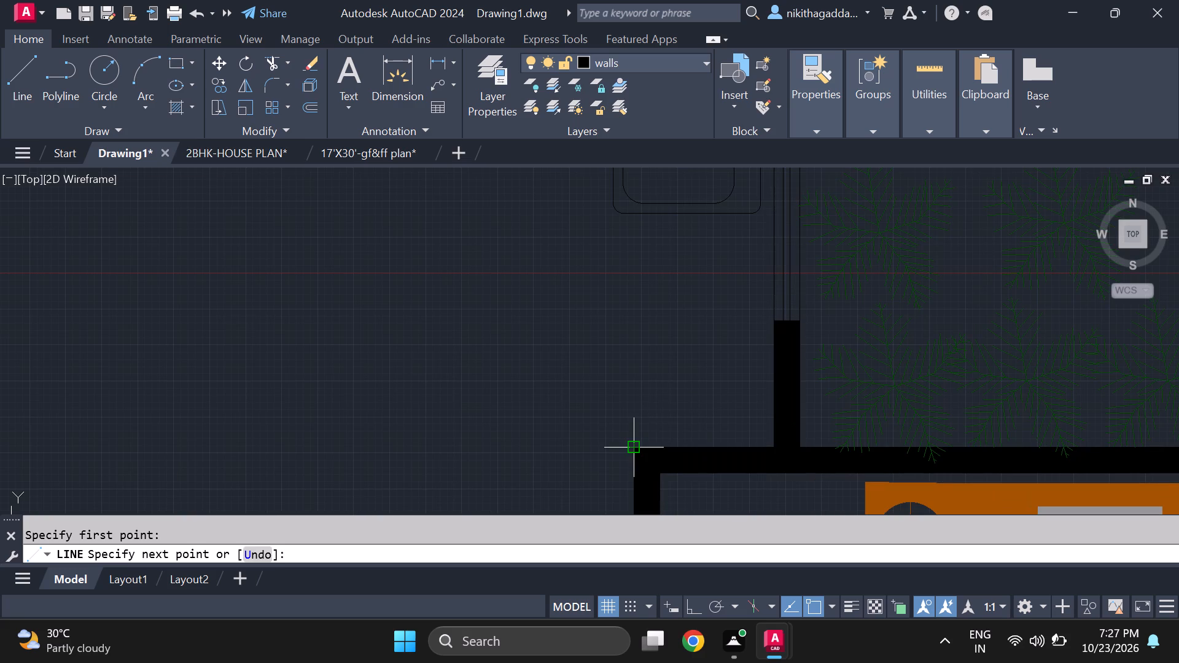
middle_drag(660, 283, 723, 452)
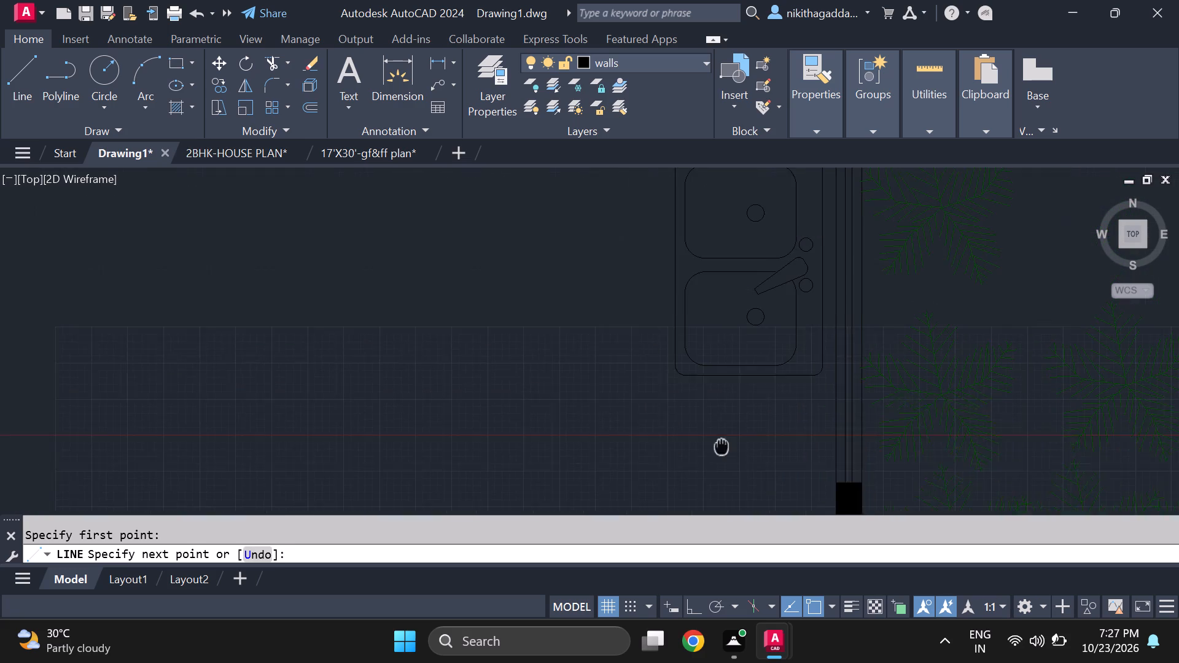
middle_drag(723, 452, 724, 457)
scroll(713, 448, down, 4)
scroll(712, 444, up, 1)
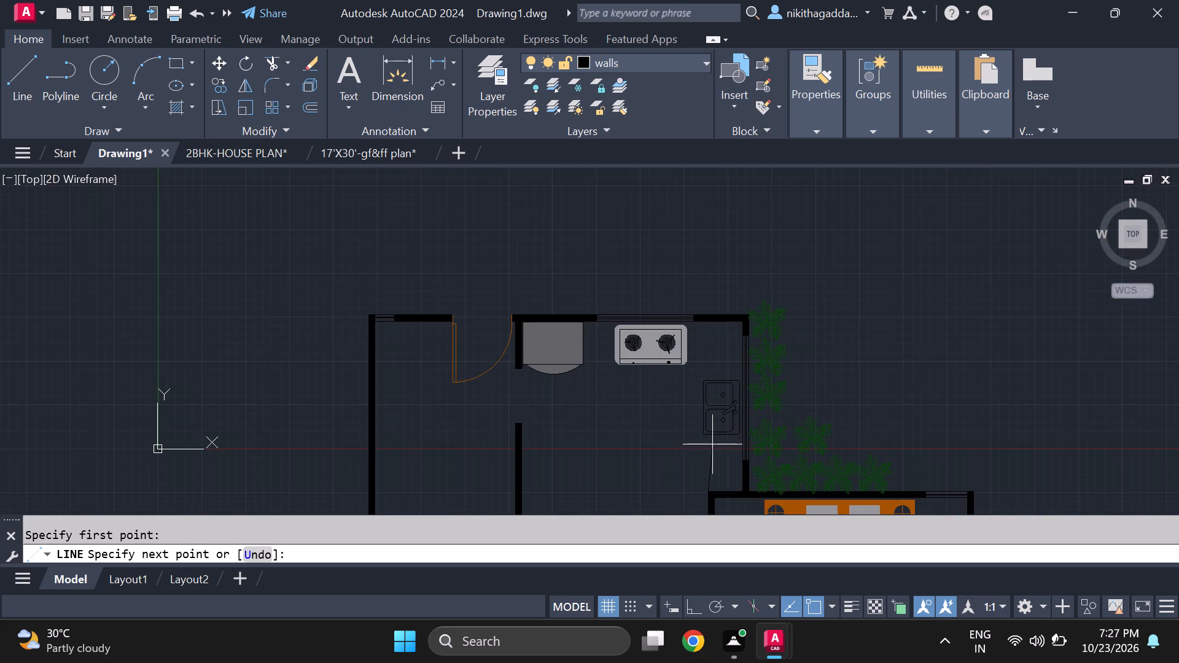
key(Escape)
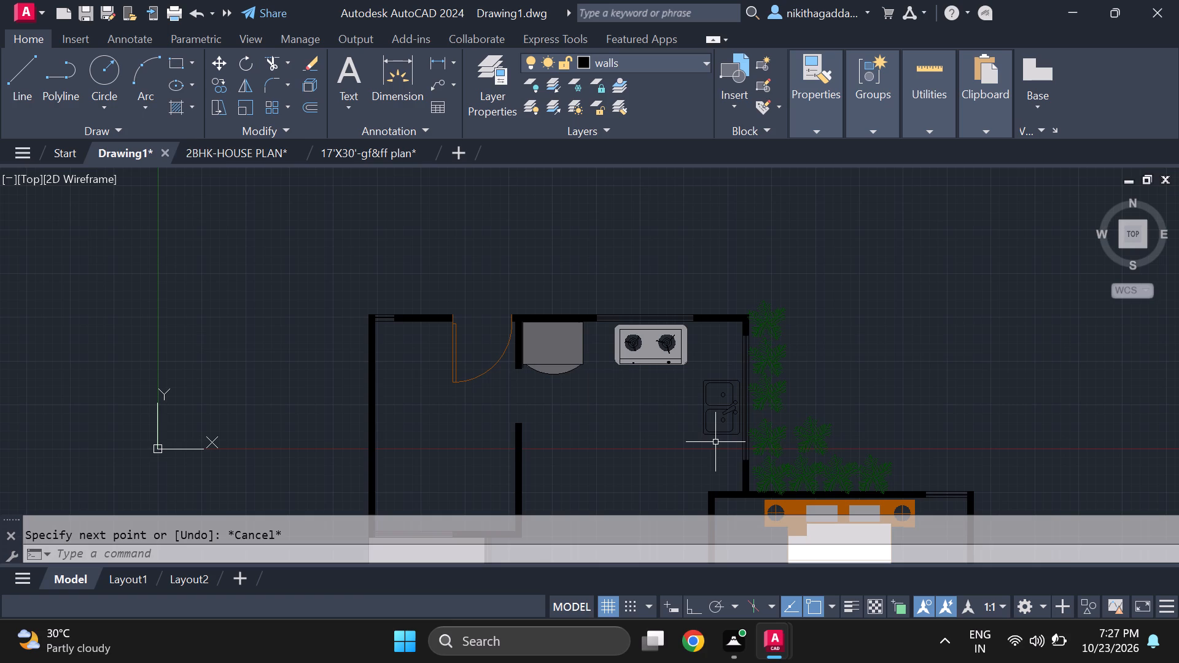
Turn on Ortho mode while trying a line from the appliance symbol's lower right corner past the stove.
key(l)
key(Return)
scroll(706, 379, up, 2)
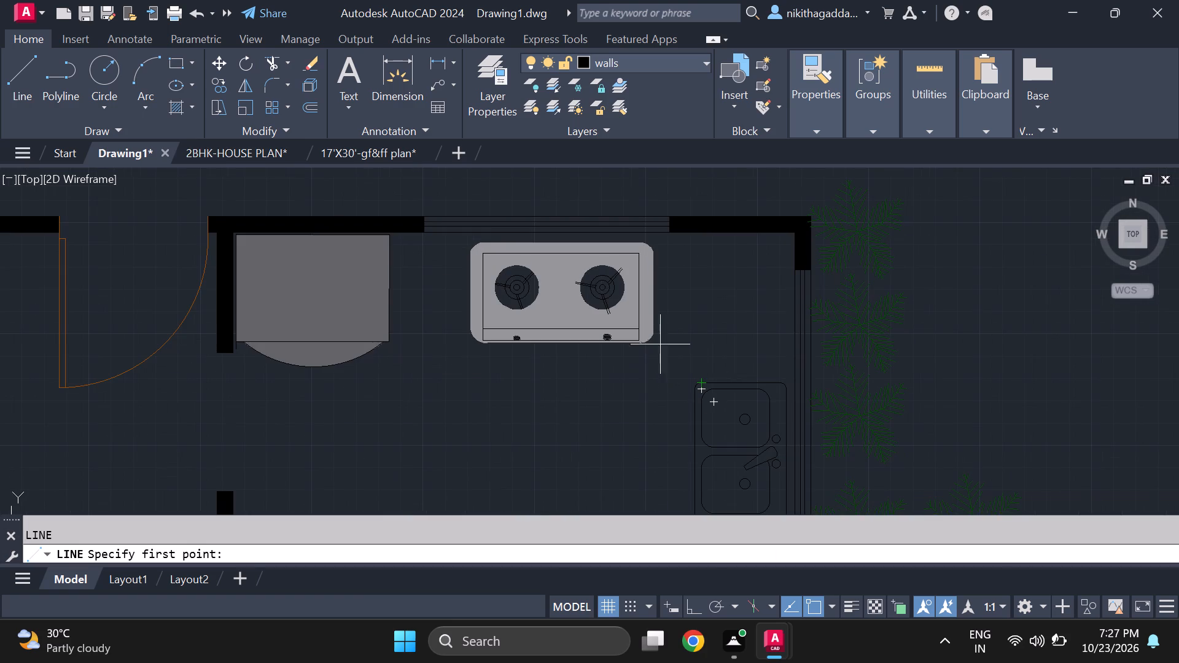
scroll(387, 340, up, 2)
click(387, 339)
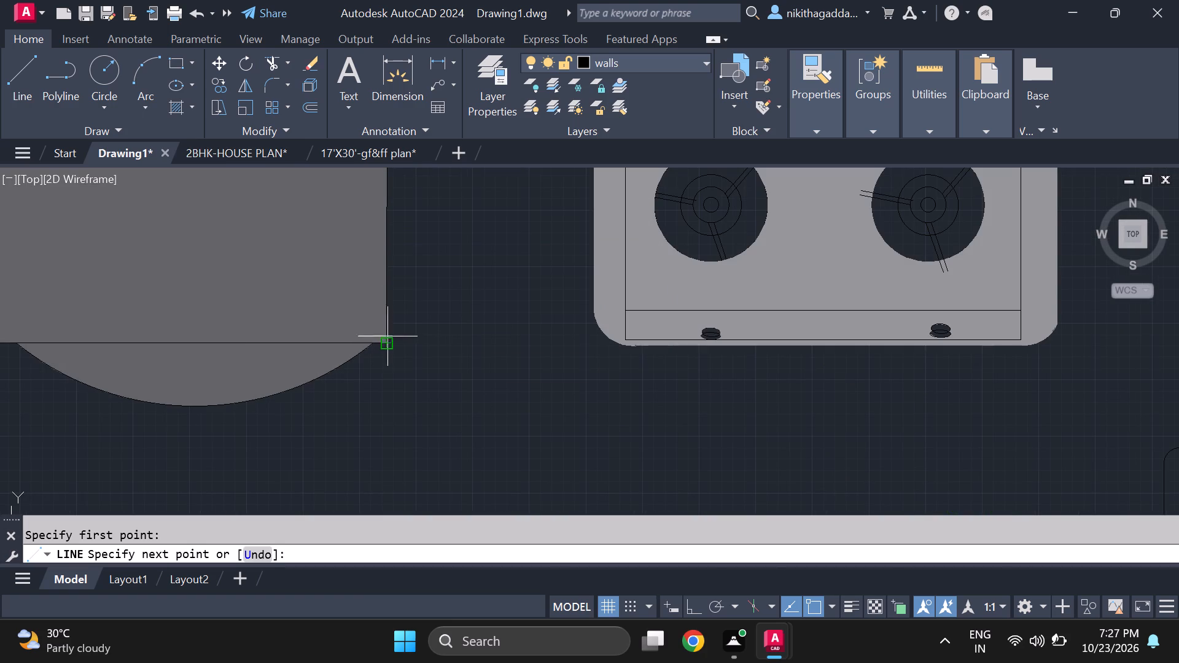
key(F8)
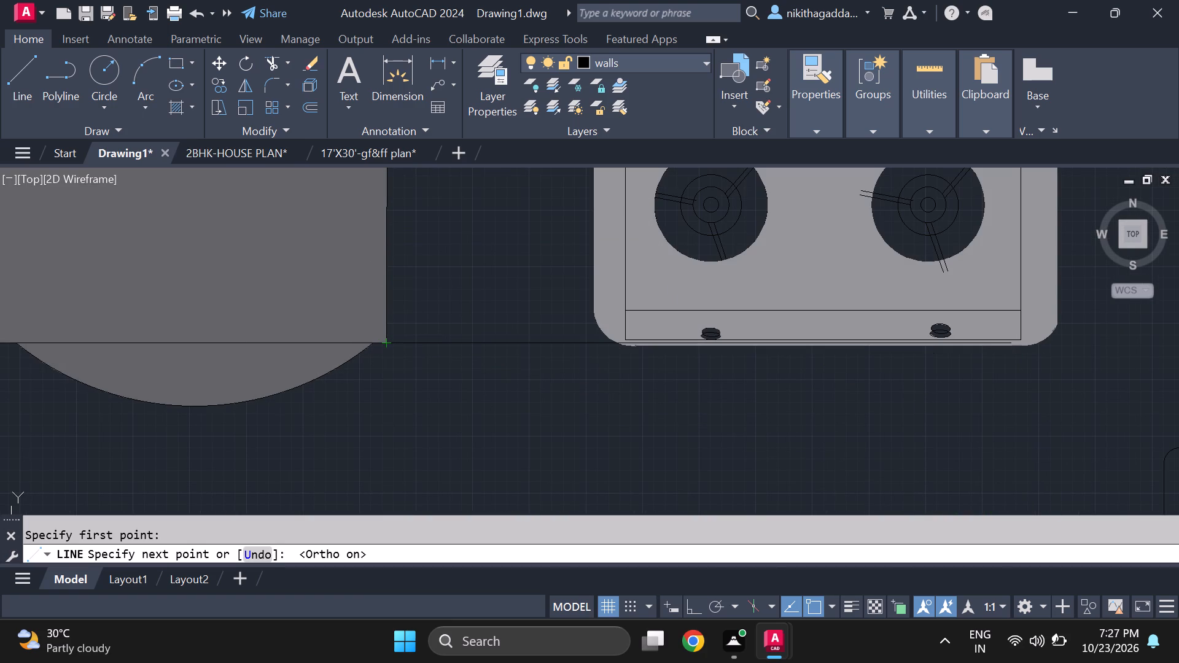
middle_drag(1118, 376, 873, 311)
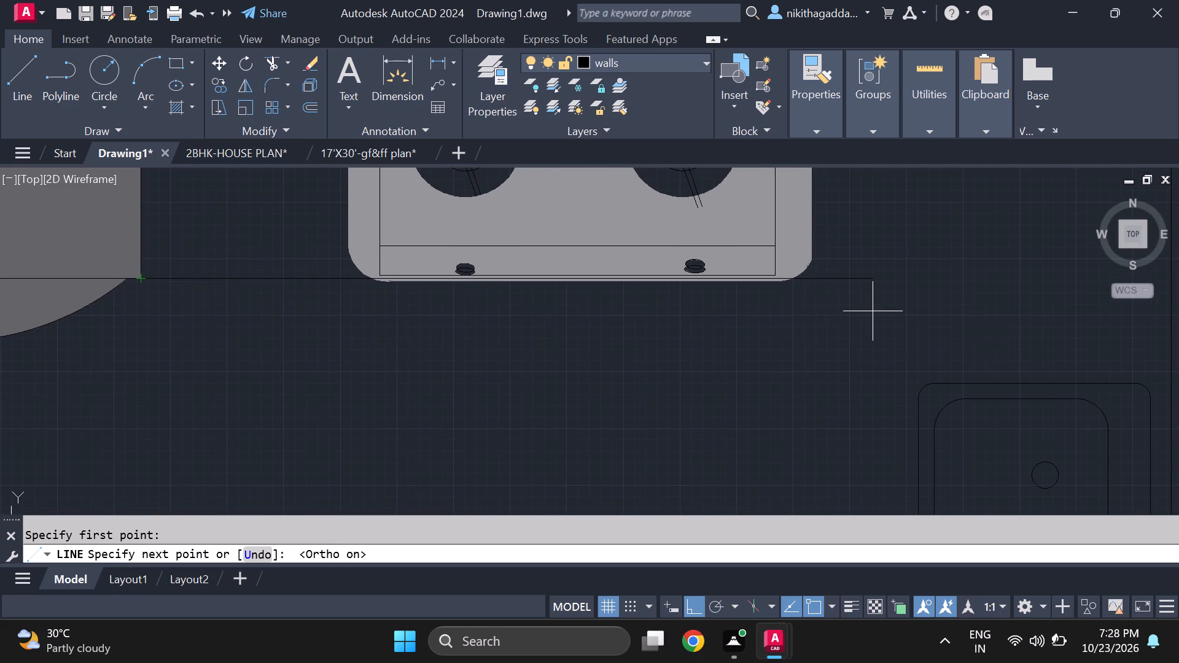
key(Escape)
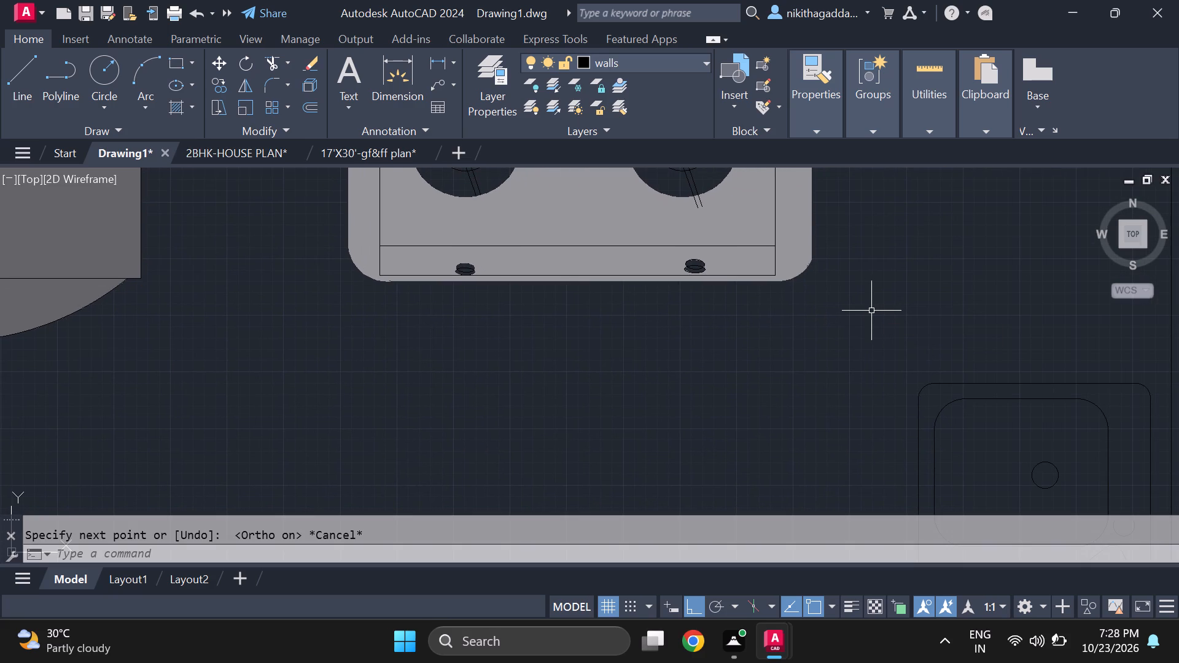
key(Escape)
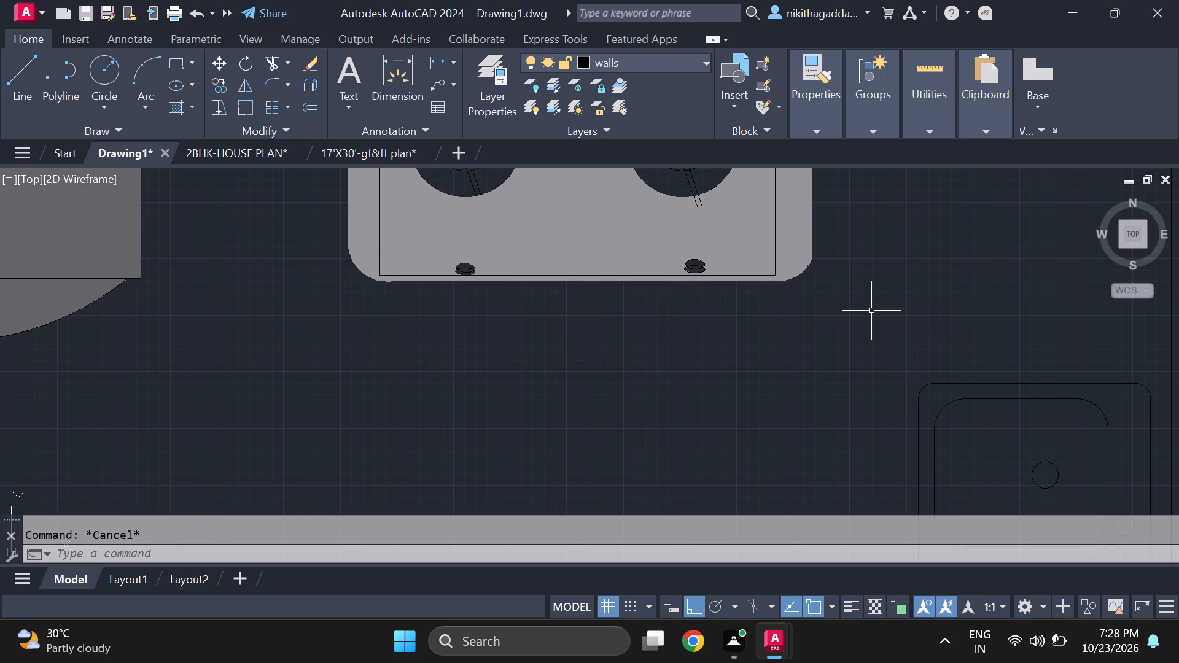
Draw the L-shaped counter edge from the bedroom wall corner up past the sink, across below the stove to the appliance's lower right corner.
key(l)
key(Return)
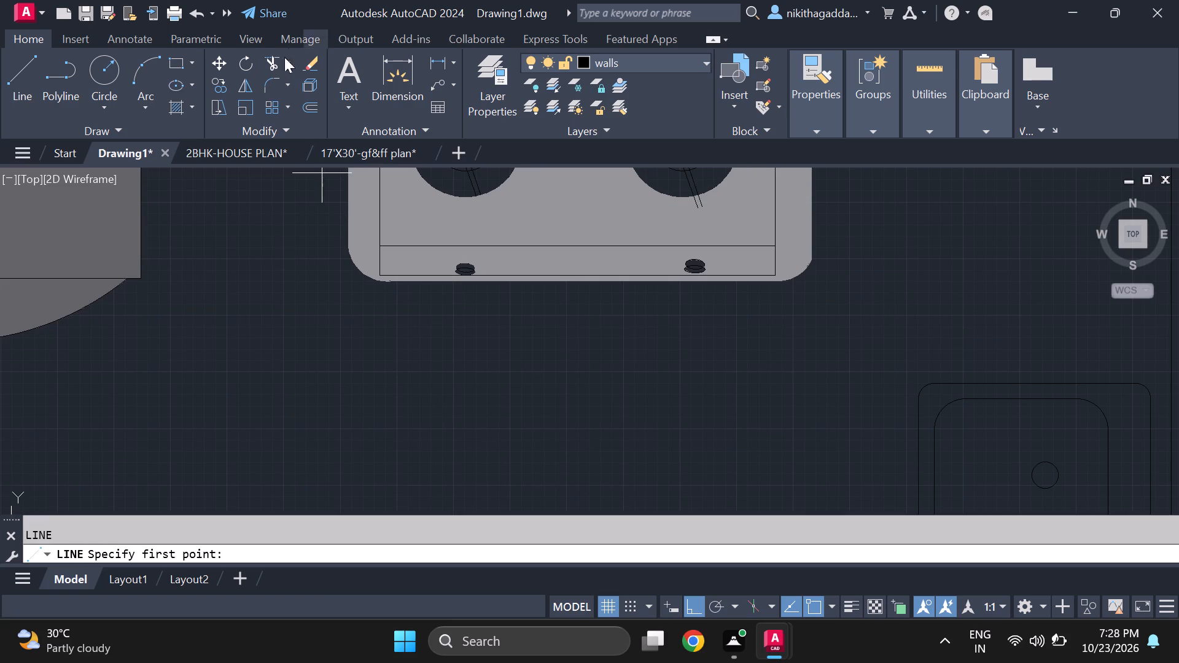
middle_drag(490, 363, 519, 366)
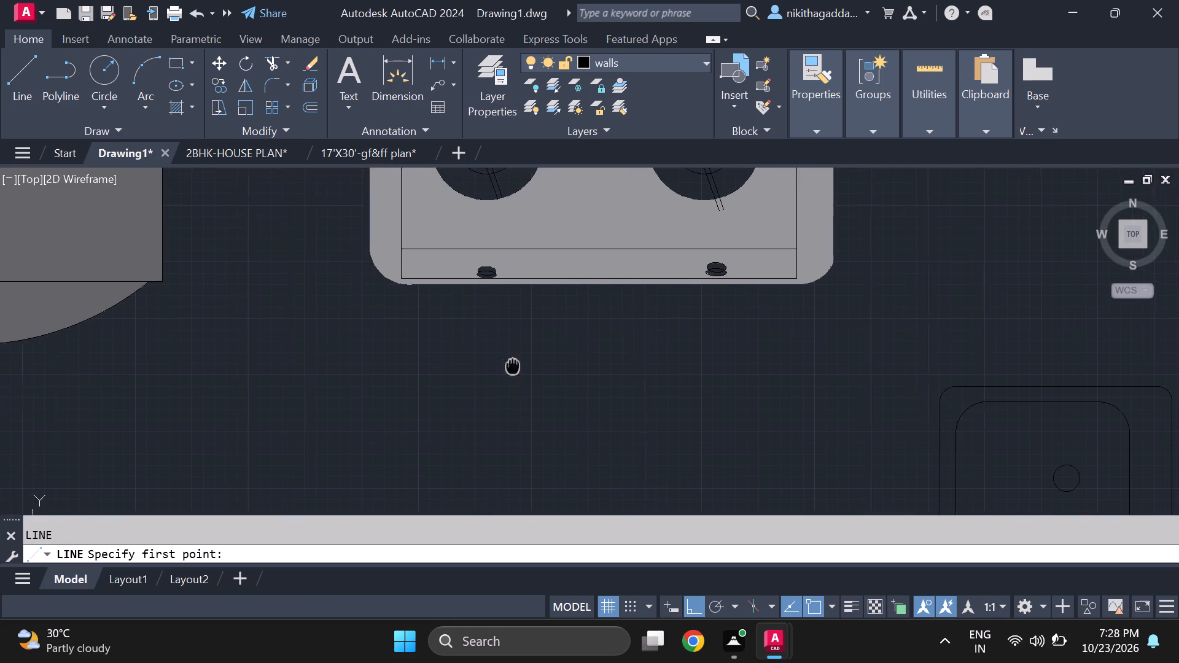
middle_drag(519, 366, 677, 304)
scroll(615, 113, down, 4)
scroll(815, 419, down, 5)
middle_drag(865, 456, 845, 427)
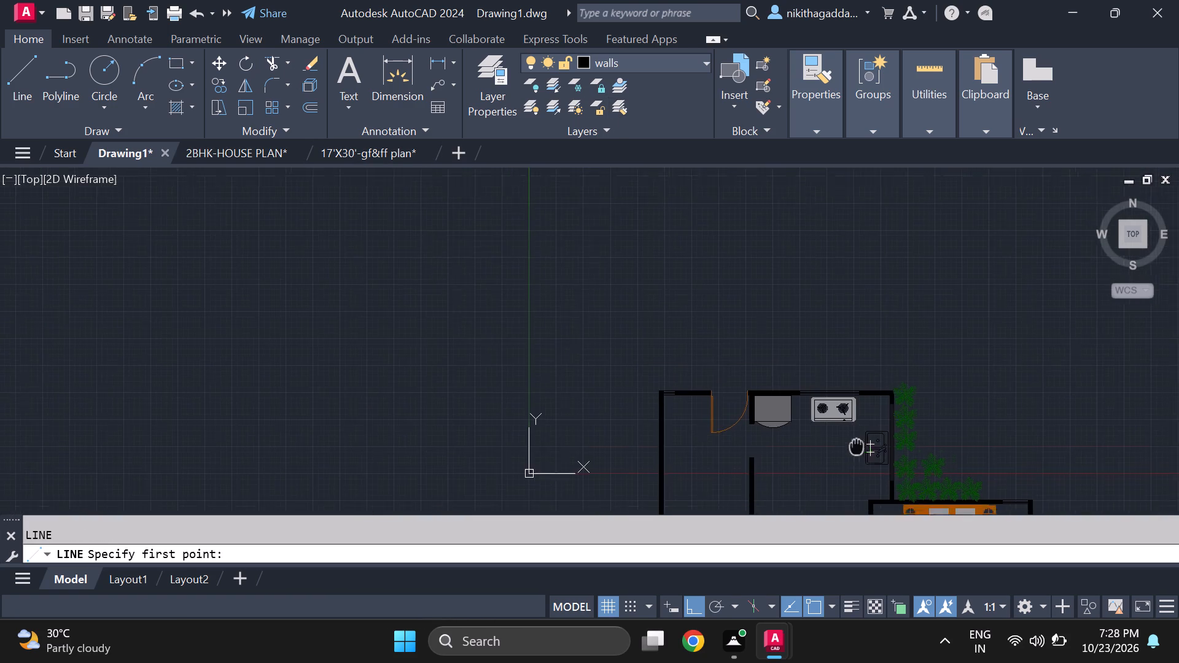
middle_drag(845, 427, 762, 318)
scroll(762, 371, up, 3)
drag(790, 349, 790, 341)
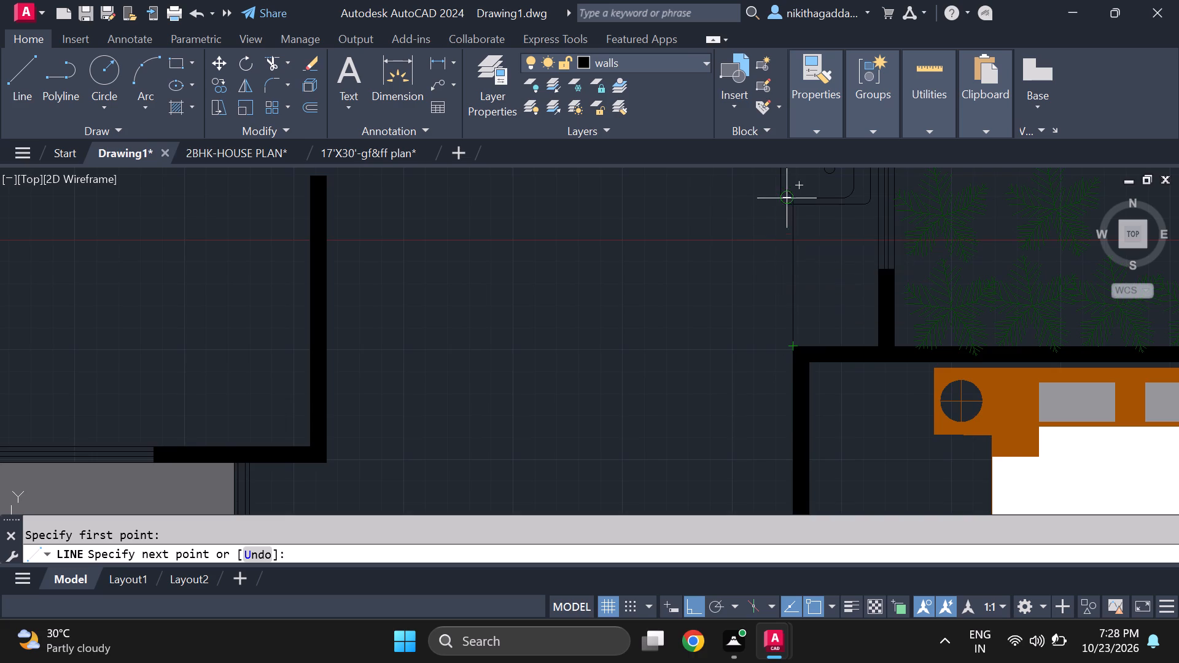
middle_drag(790, 195, 806, 543)
scroll(765, 376, up, 2)
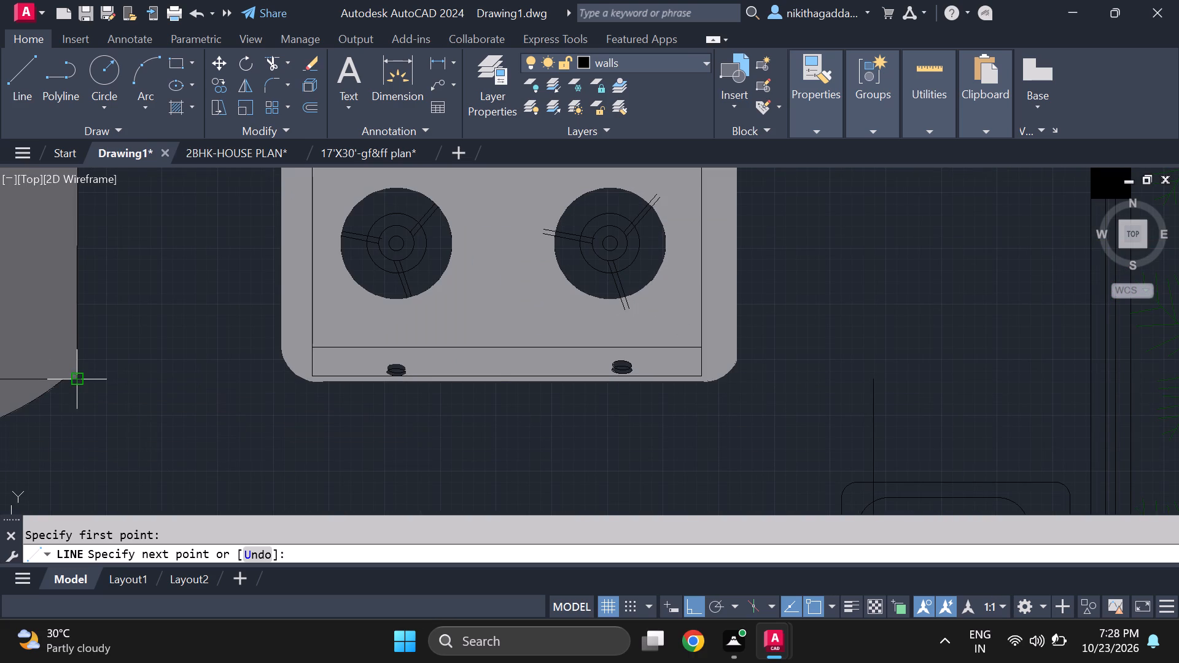
click(873, 379)
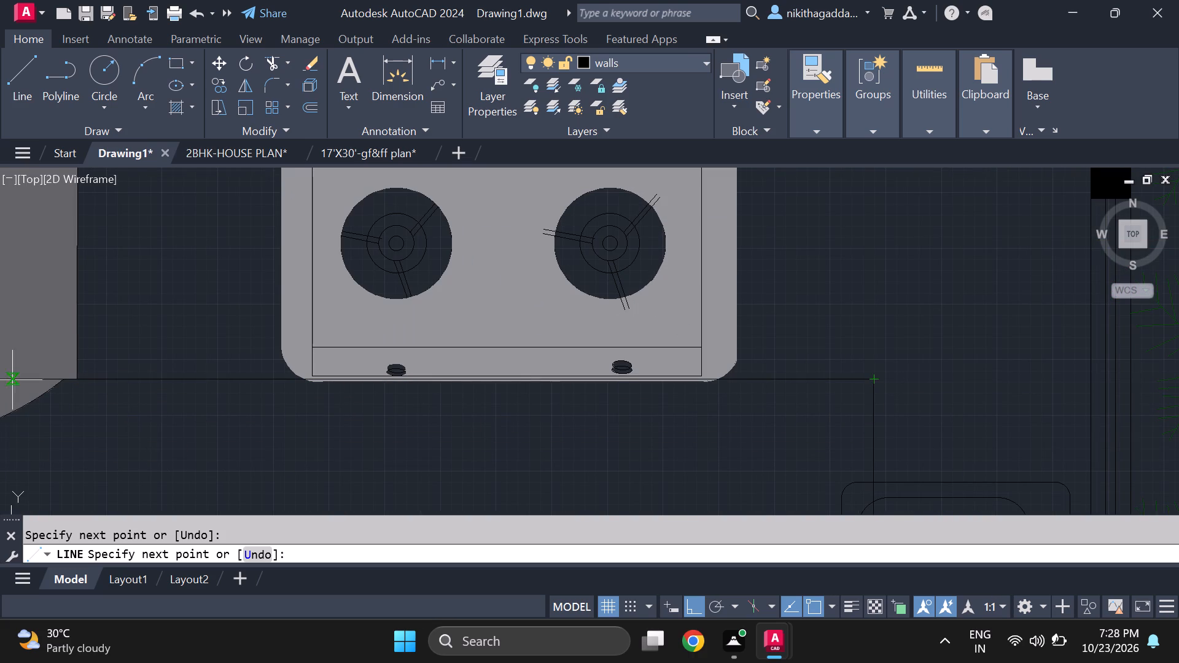
click(77, 378)
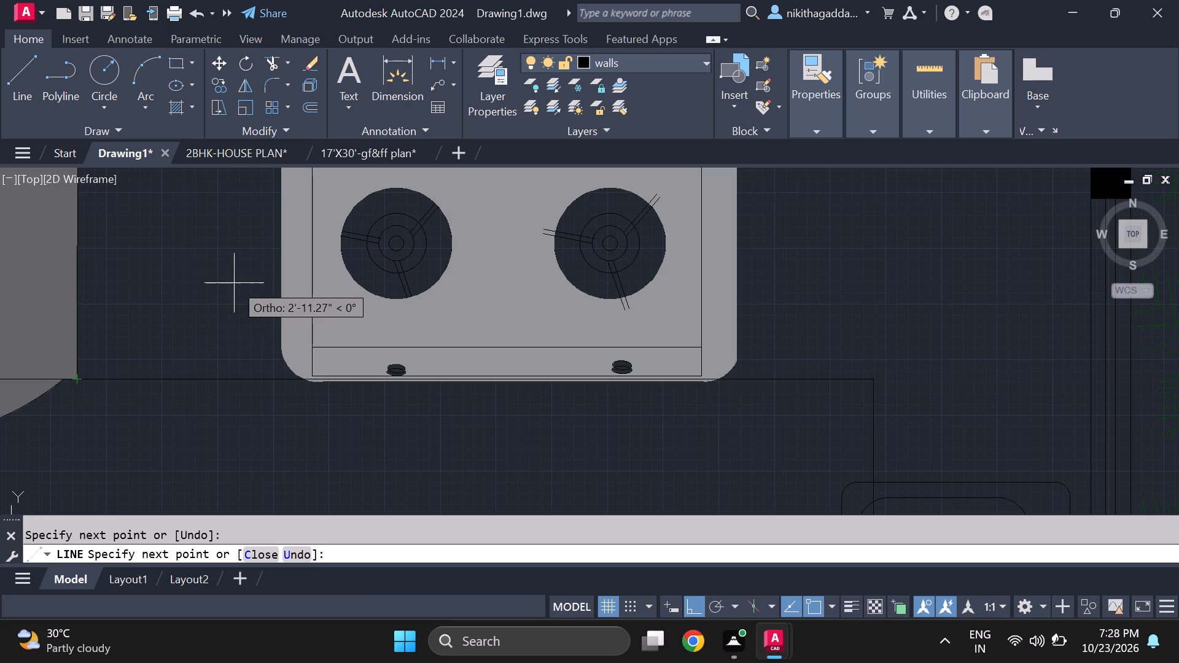
key(Escape)
Scale the two-burner stove symbol, including its knobs and front panel lines, very slightly smaller about its centre.
scroll(300, 233, down, 1)
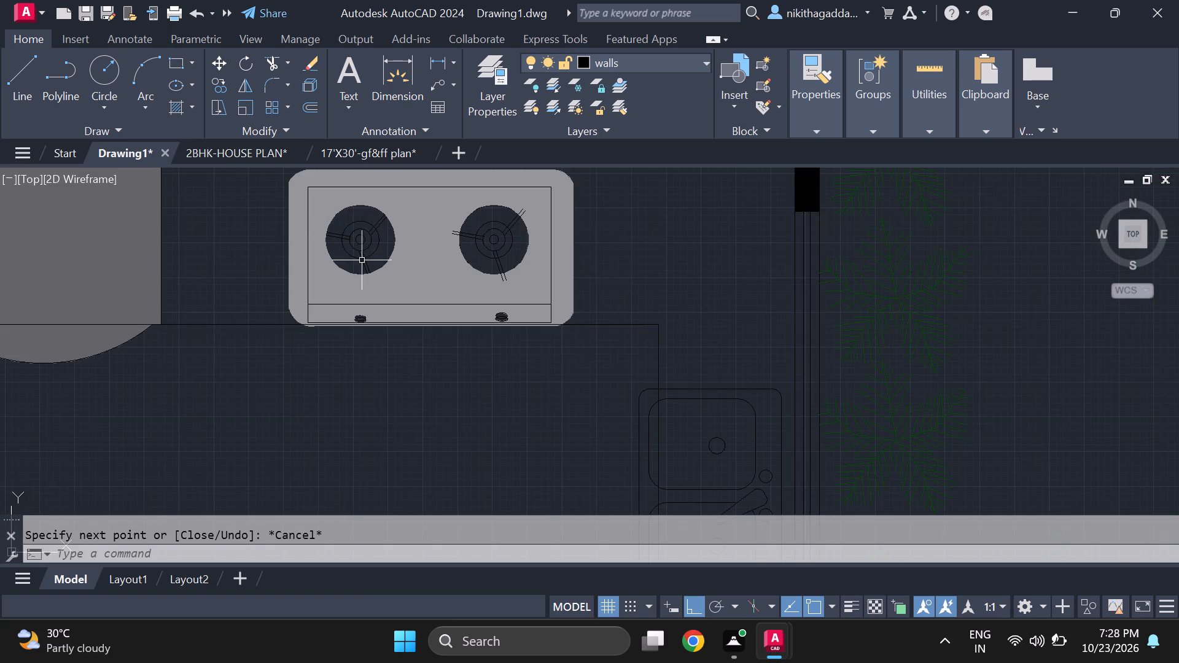
scroll(366, 260, down, 2)
middle_drag(366, 259, 452, 351)
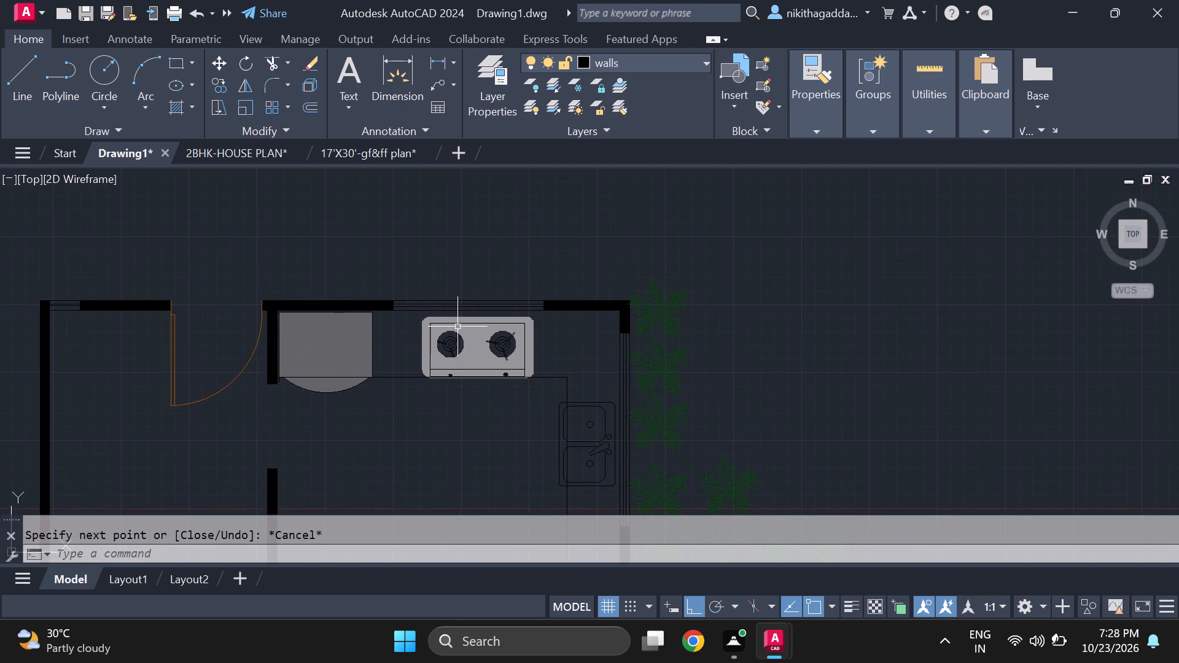
scroll(478, 339, up, 2)
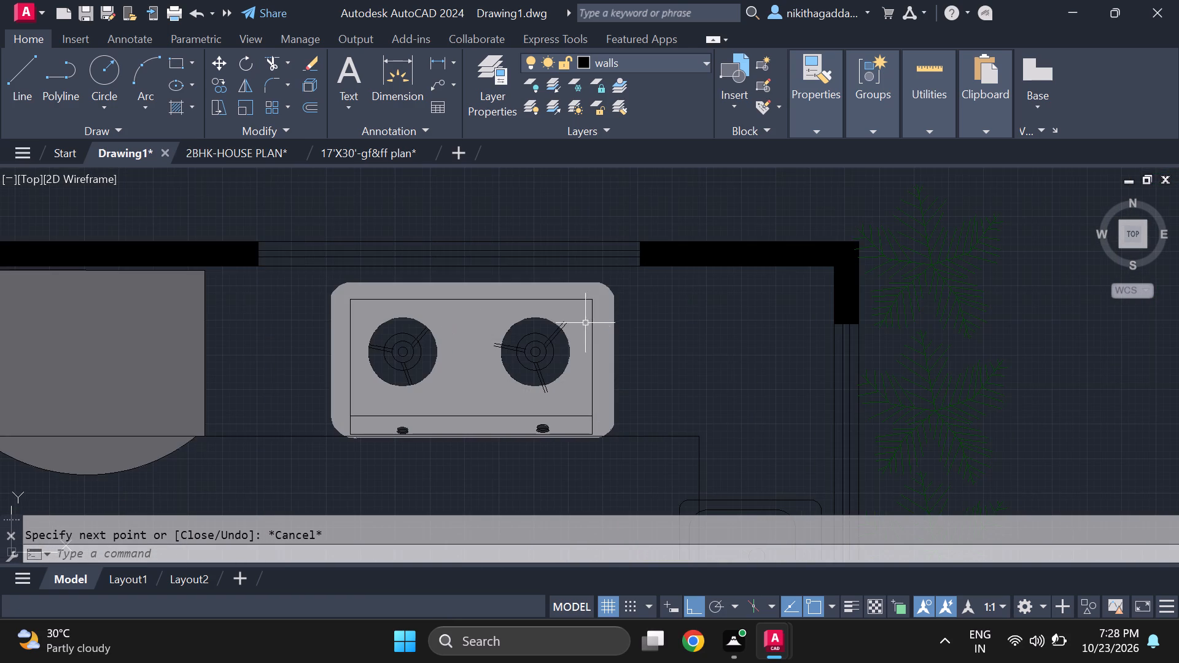
scroll(618, 301, up, 1)
click(627, 282)
click(152, 417)
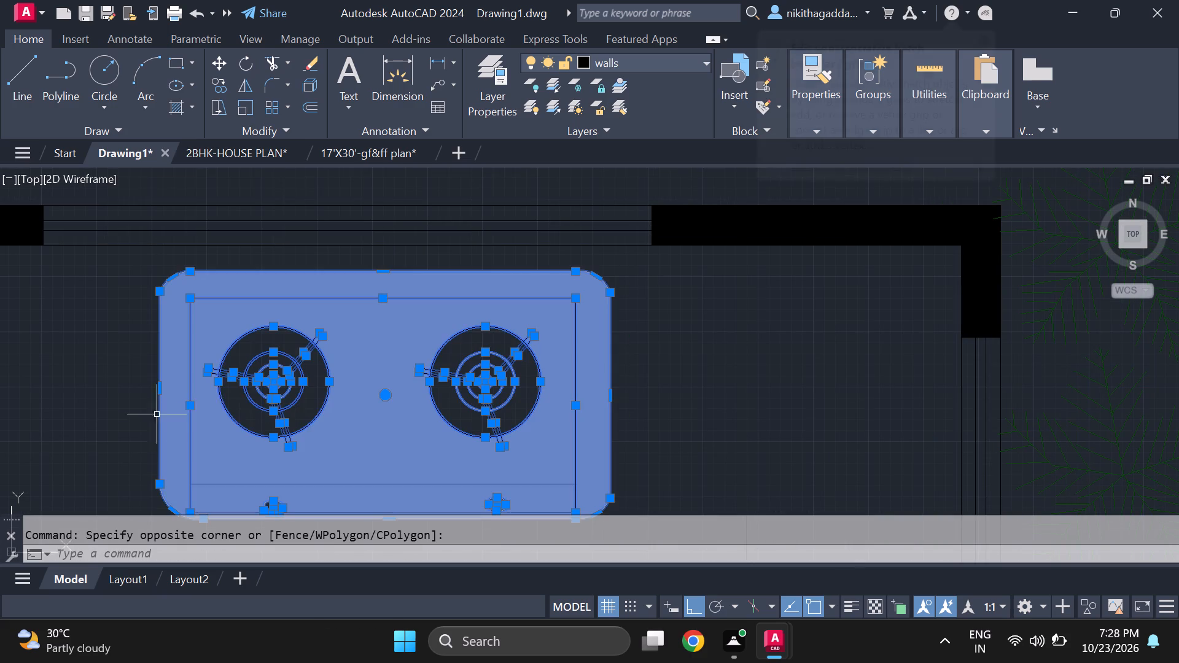
middle_drag(376, 423, 392, 352)
scroll(278, 471, up, 3)
scroll(326, 322, up, 3)
click(362, 309)
drag(235, 430, 241, 421)
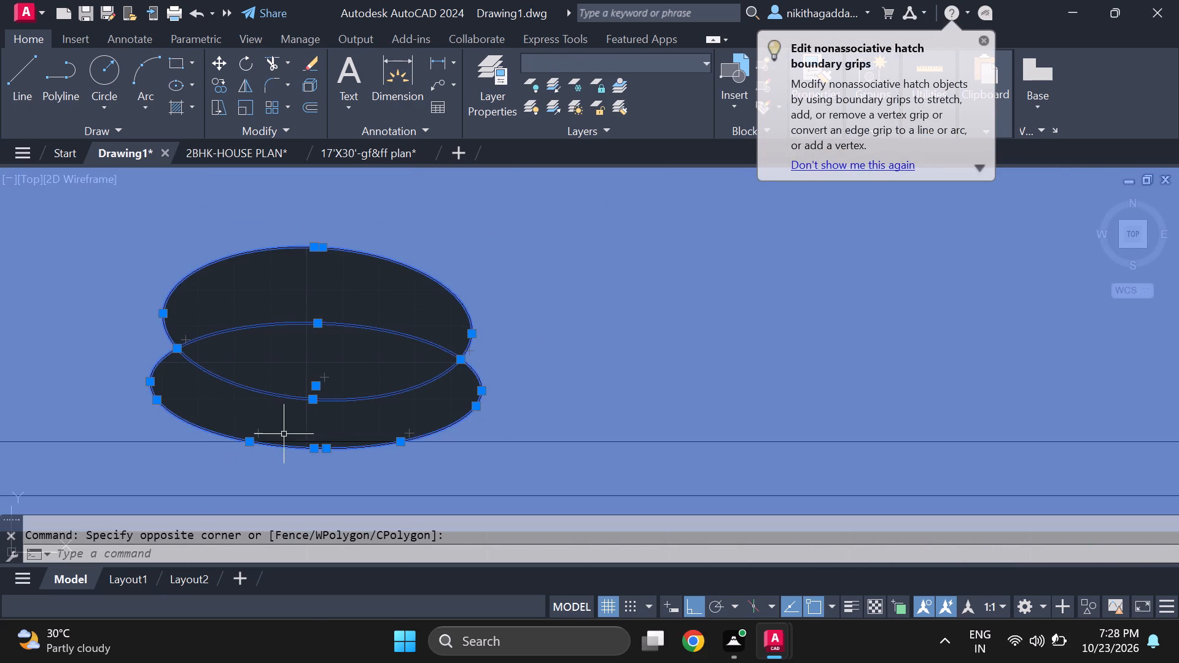
scroll(286, 444, up, 3)
scroll(366, 401, down, 6)
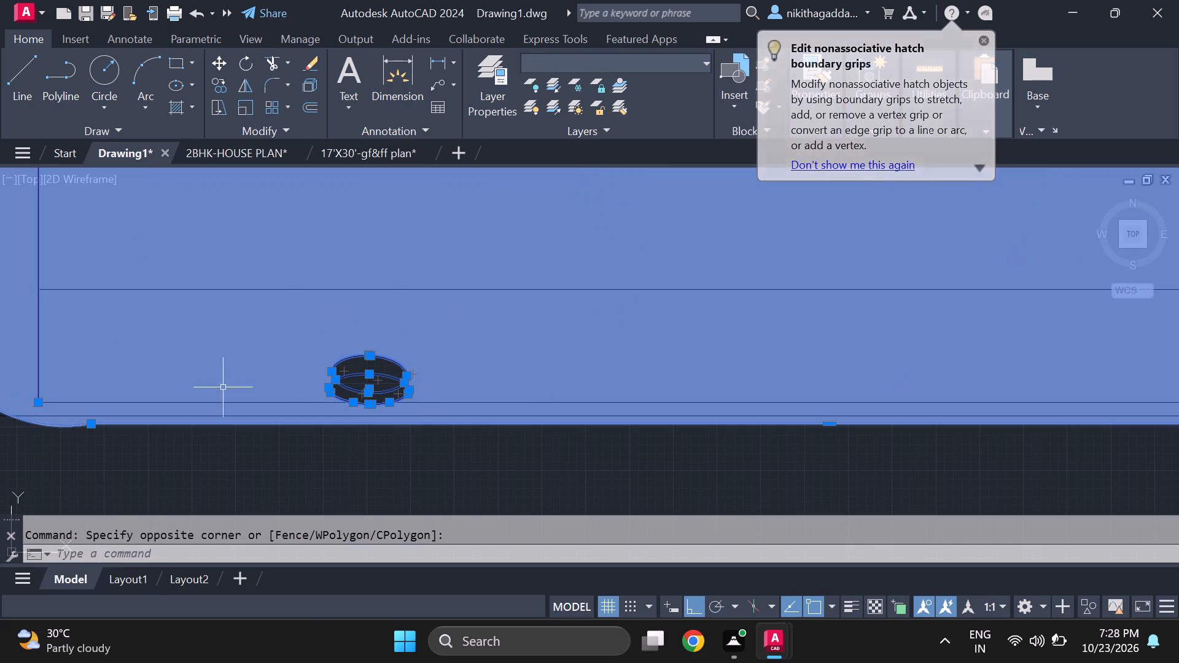
scroll(82, 417, down, 2)
scroll(95, 430, up, 5)
scroll(95, 422, down, 4)
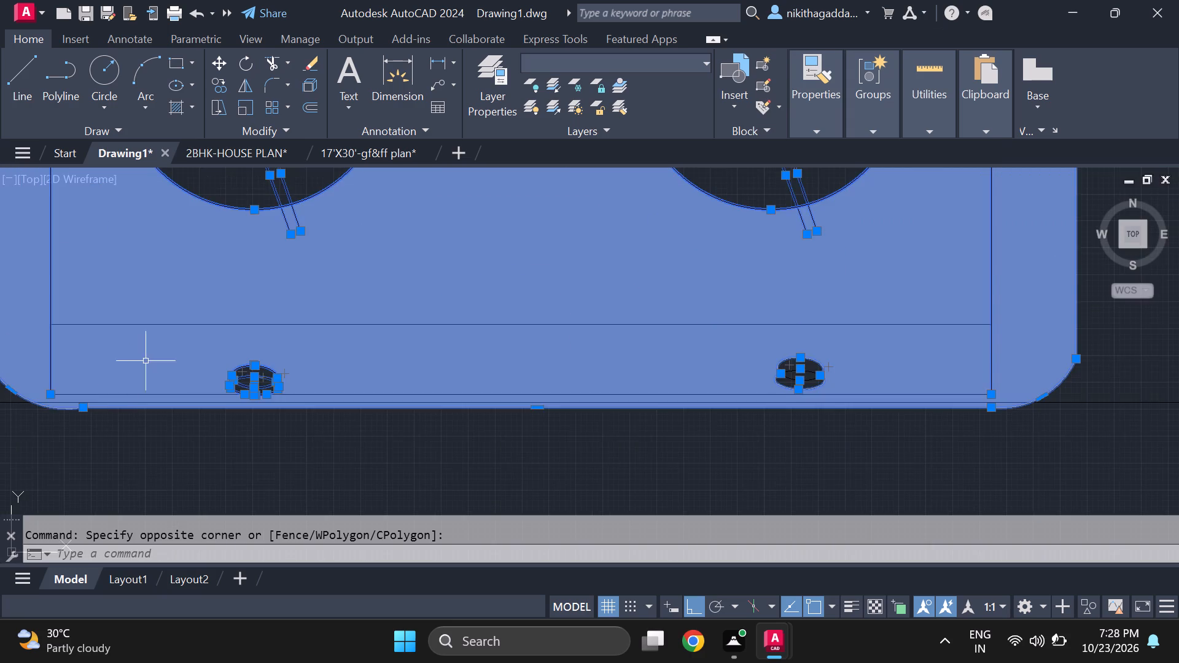
scroll(149, 359, down, 4)
scroll(316, 354, up, 4)
middle_drag(33, 374, 405, 359)
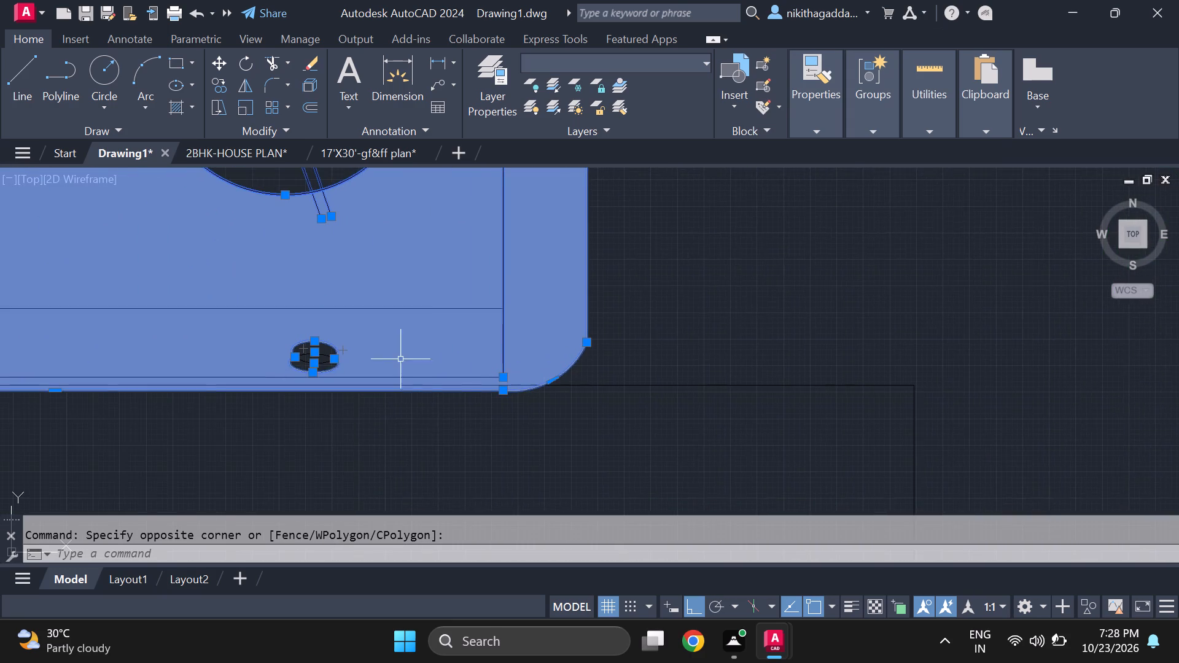
scroll(355, 374, up, 3)
click(216, 286)
click(132, 346)
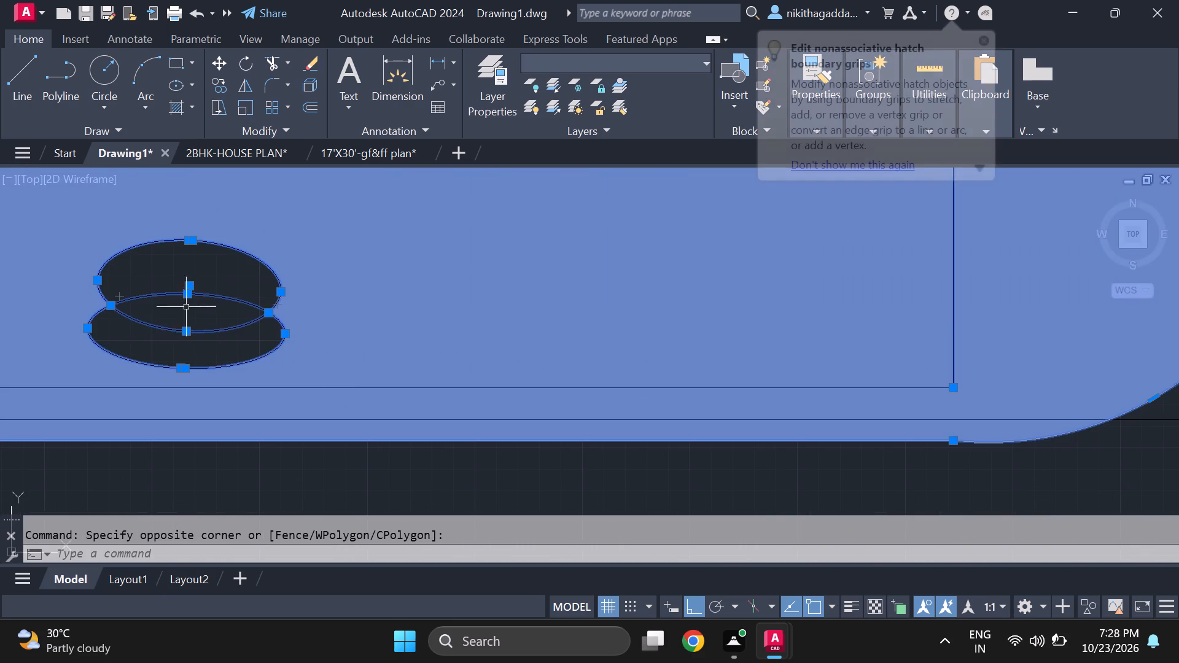
scroll(200, 300, down, 4)
scroll(292, 307, up, 2)
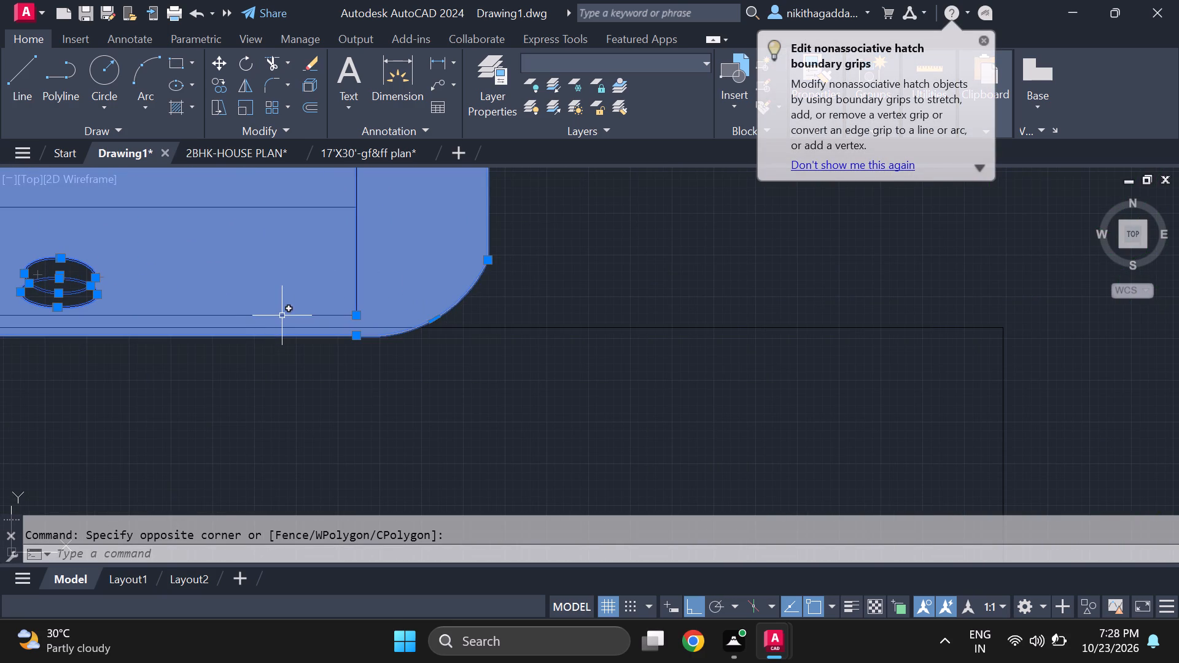
click(282, 314)
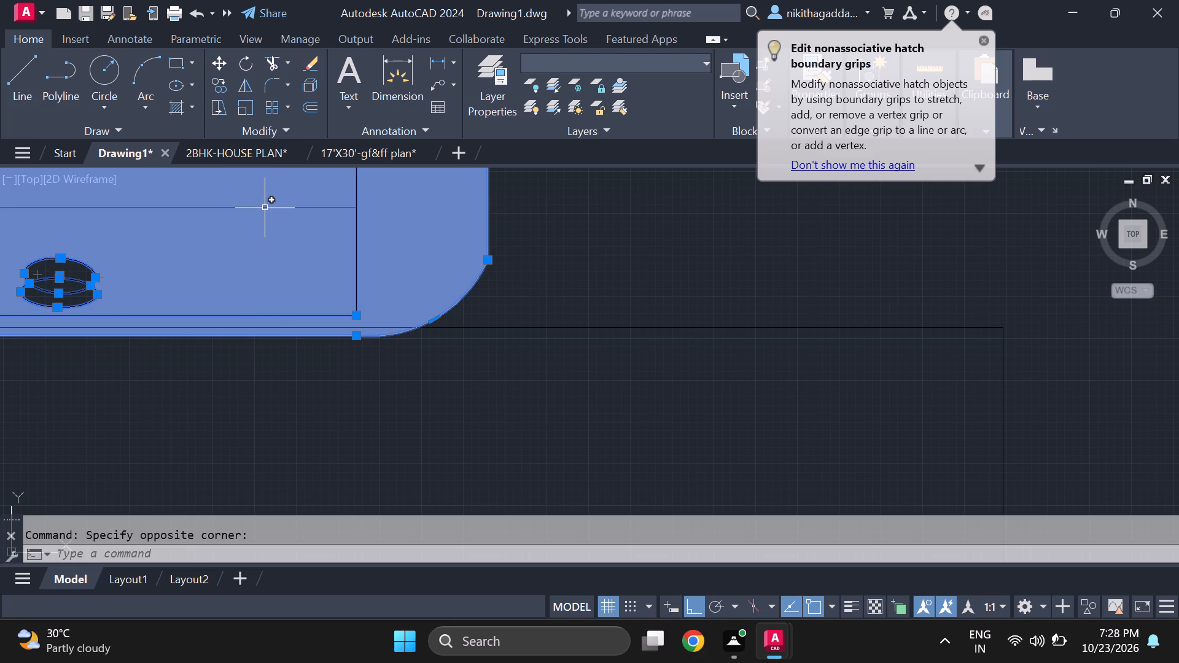
click(265, 207)
scroll(259, 242, down, 2)
middle_drag(242, 282, 667, 354)
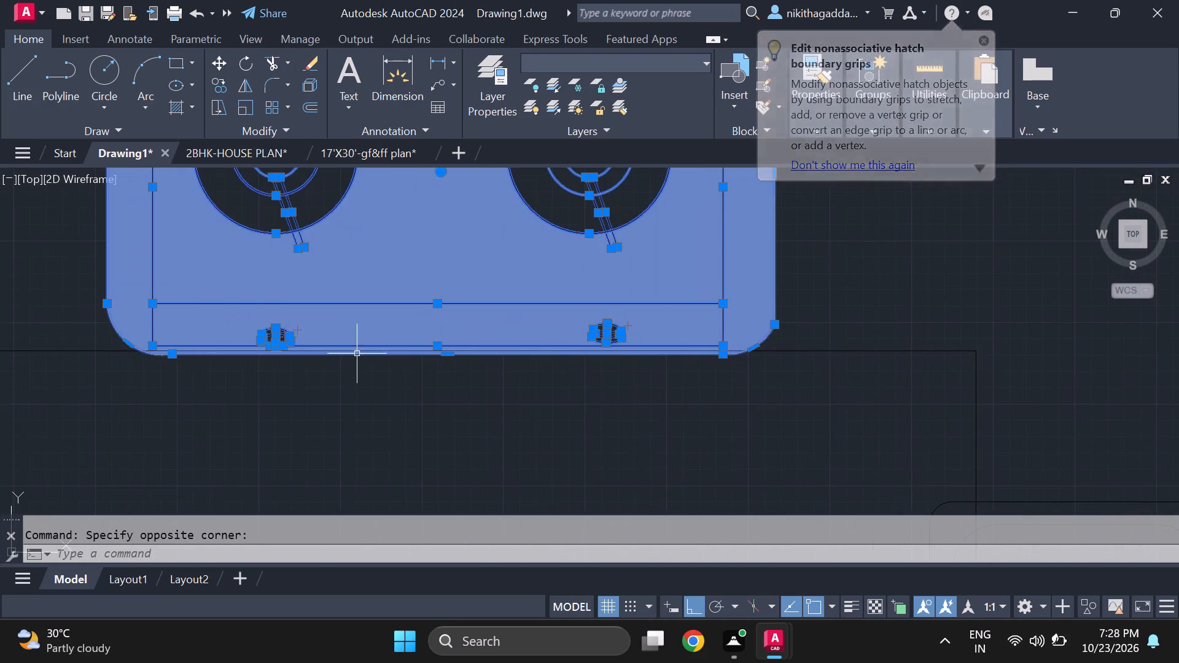
scroll(90, 345, up, 3)
scroll(340, 342, down, 4)
middle_drag(448, 287, 448, 396)
scroll(423, 296, down, 2)
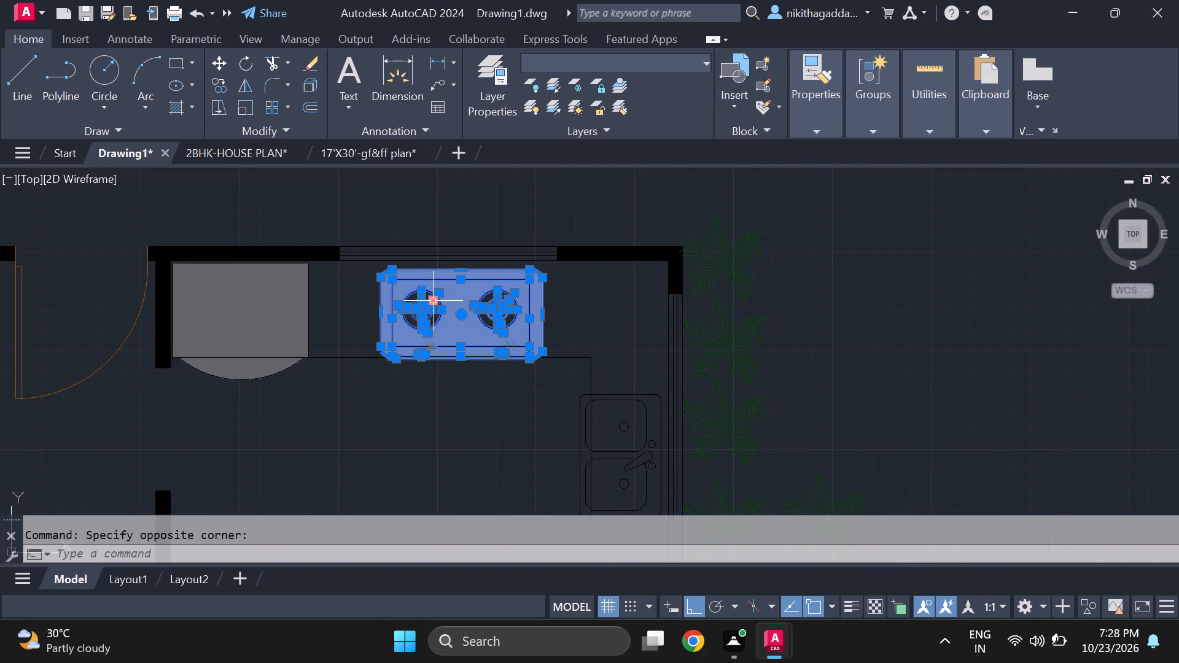
text(scale)
key(Return)
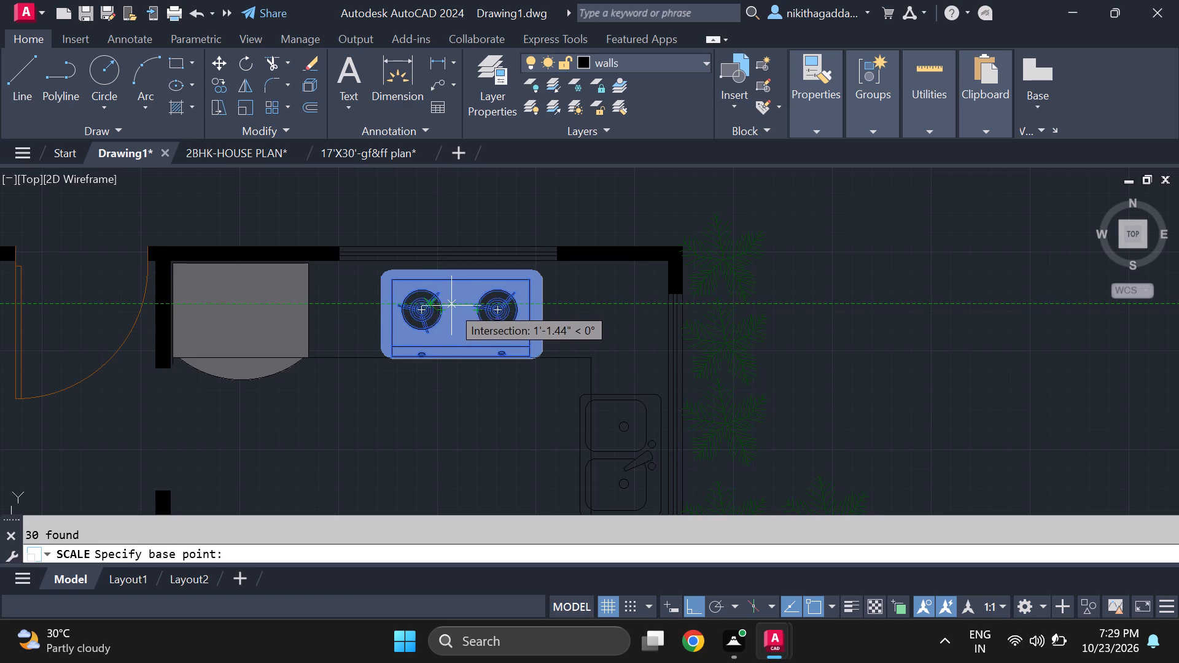
click(461, 311)
scroll(462, 301, up, 2)
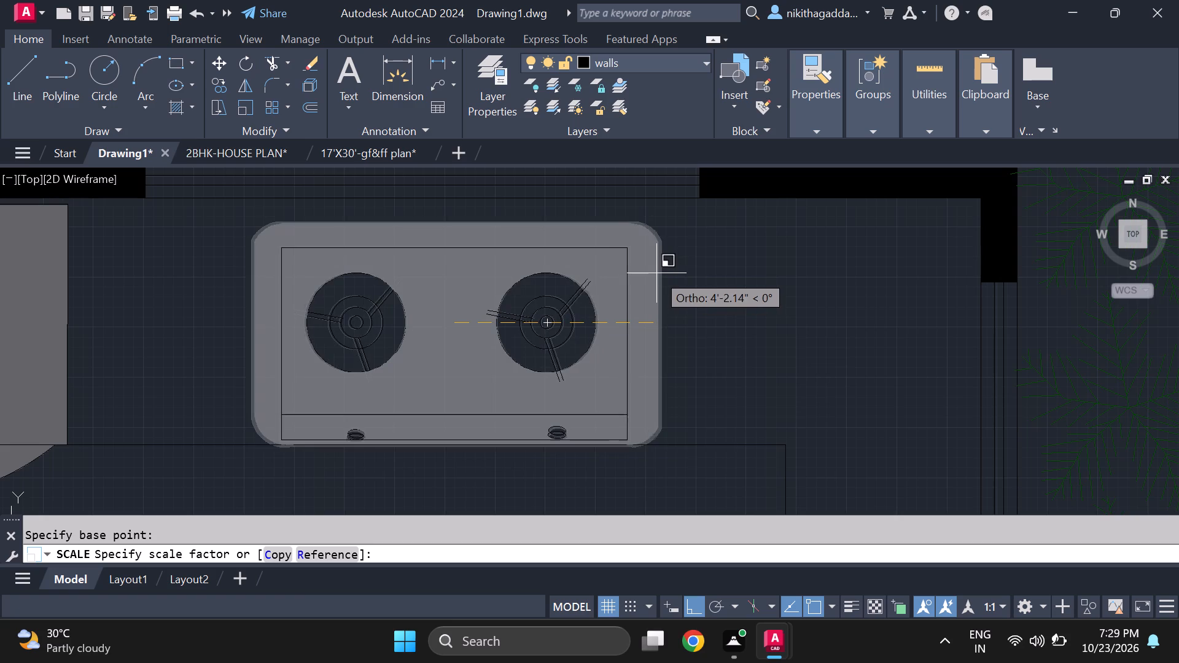
click(657, 271)
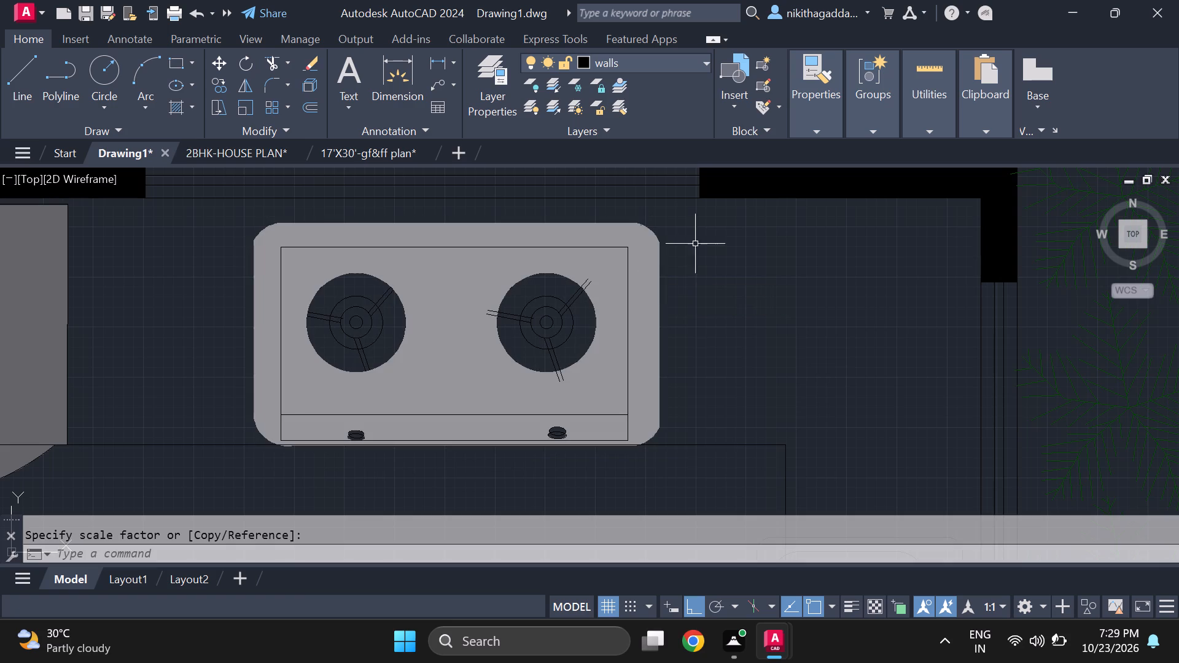
Move the complete two-burner stove symbol, including its knobs and front panel lines, straight up about 2.2" away from the counter edge.
click(695, 232)
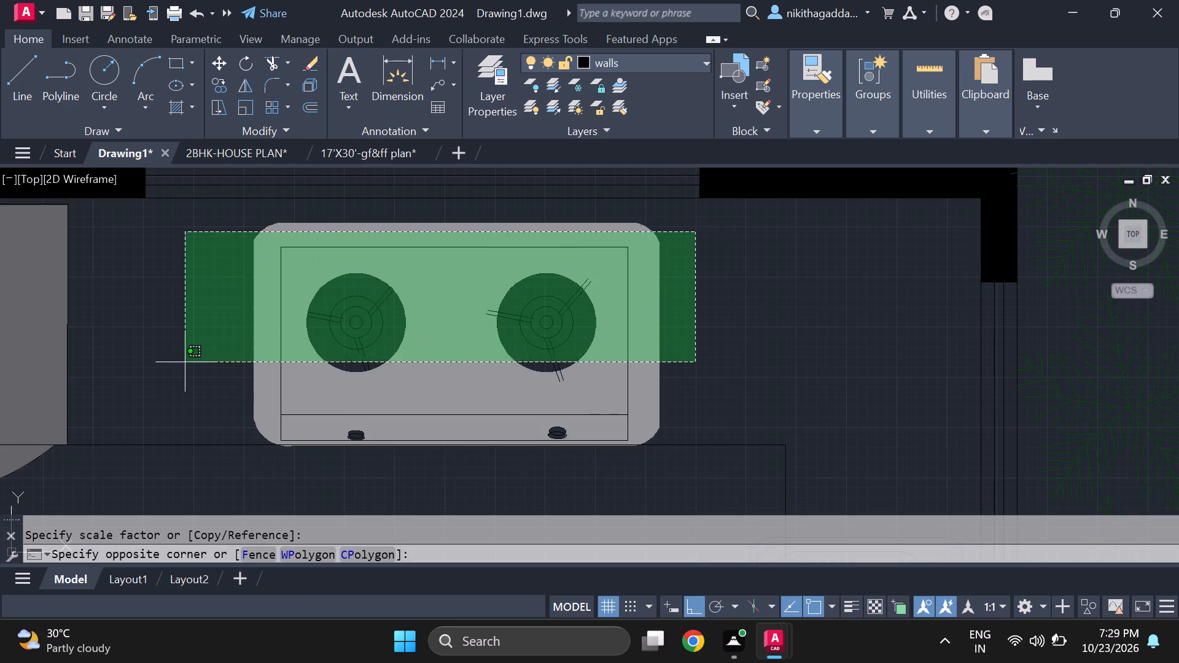
click(158, 339)
scroll(241, 293, up, 2)
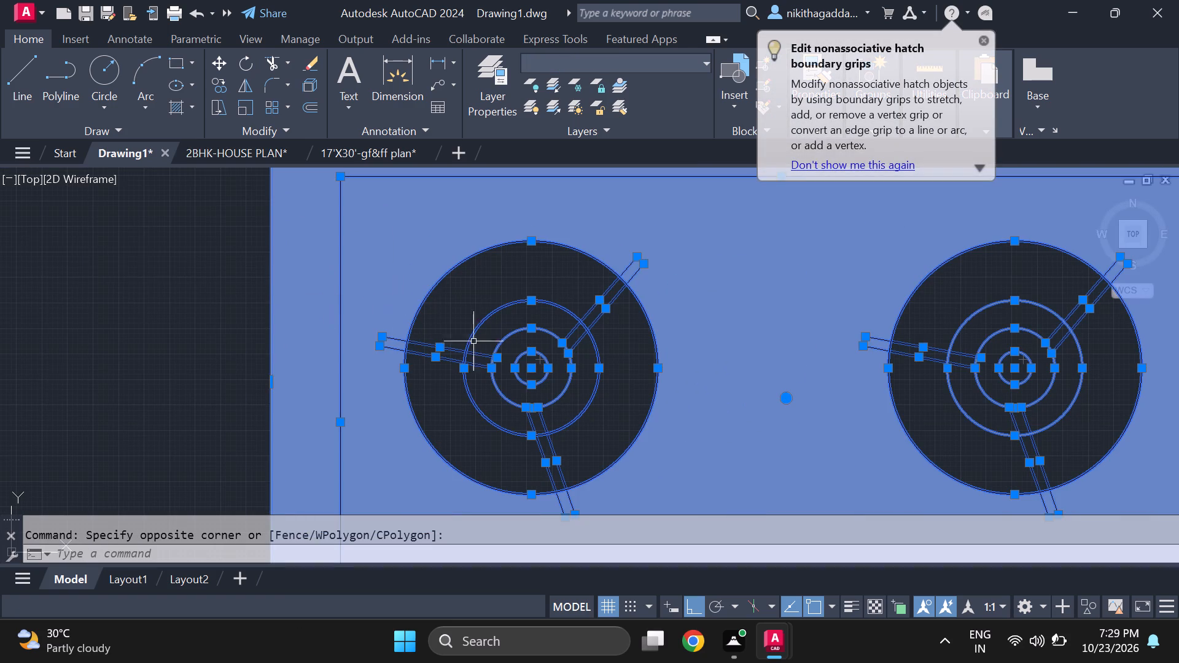
middle_drag(540, 491, 496, 239)
scroll(511, 396, up, 3)
click(437, 381)
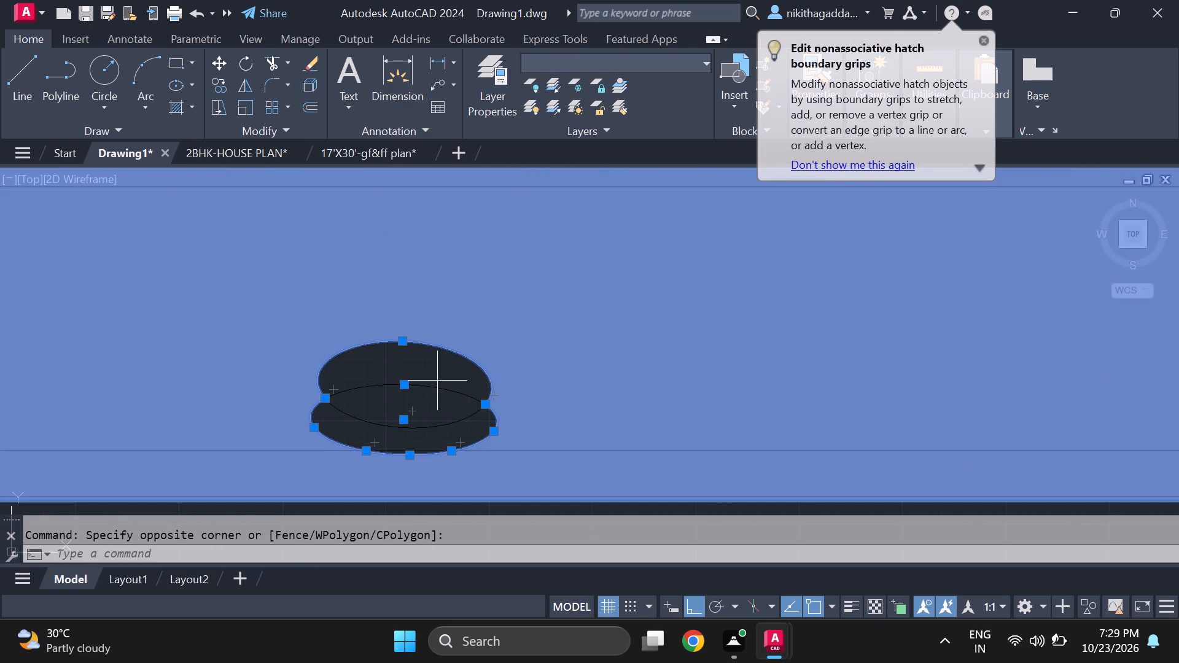
click(360, 437)
scroll(509, 325, down, 4)
scroll(837, 338, up, 5)
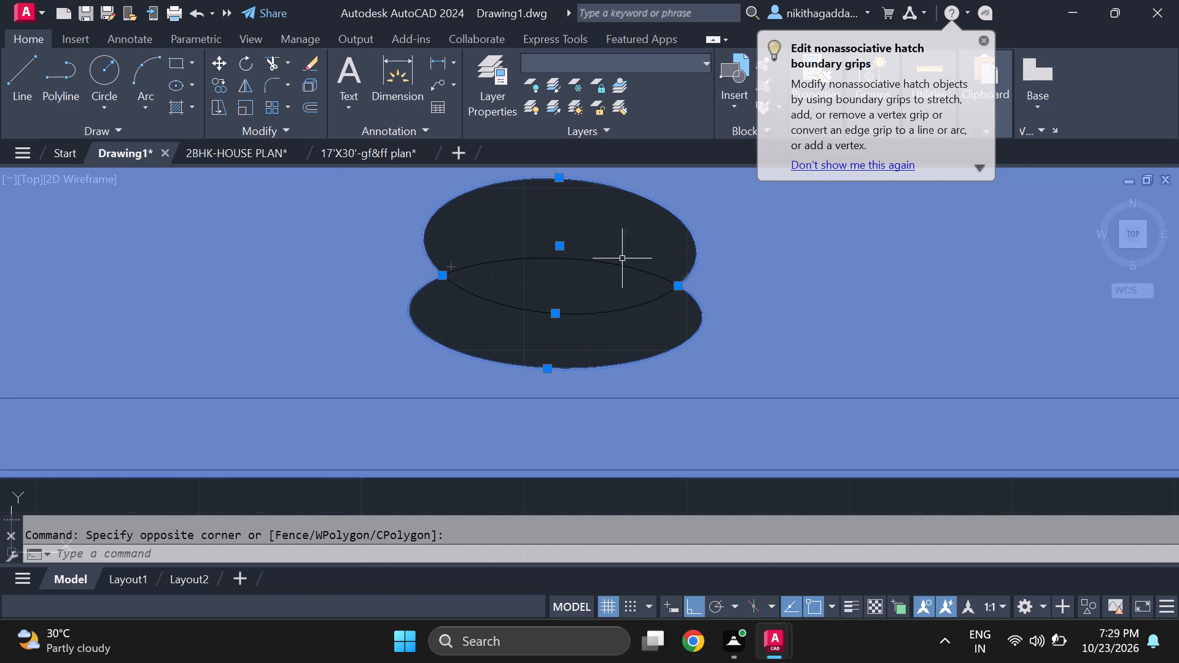
drag(620, 233, 613, 254)
click(482, 355)
scroll(515, 321, down, 4)
scroll(463, 401, up, 3)
scroll(379, 384, down, 4)
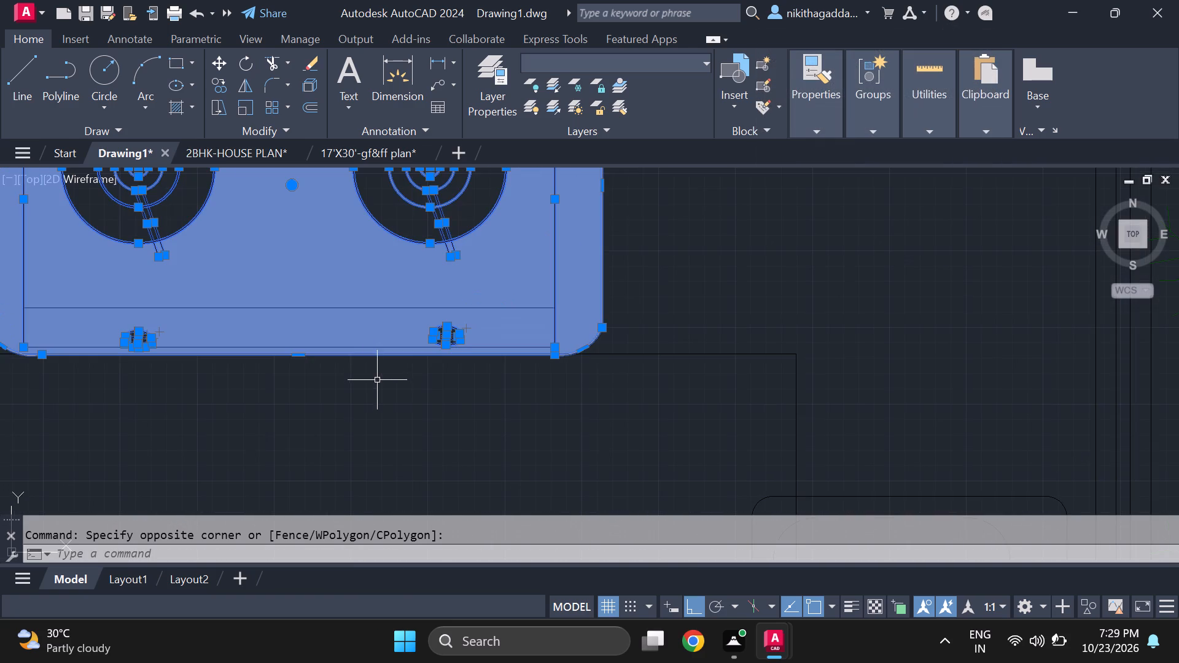
scroll(243, 341, up, 2)
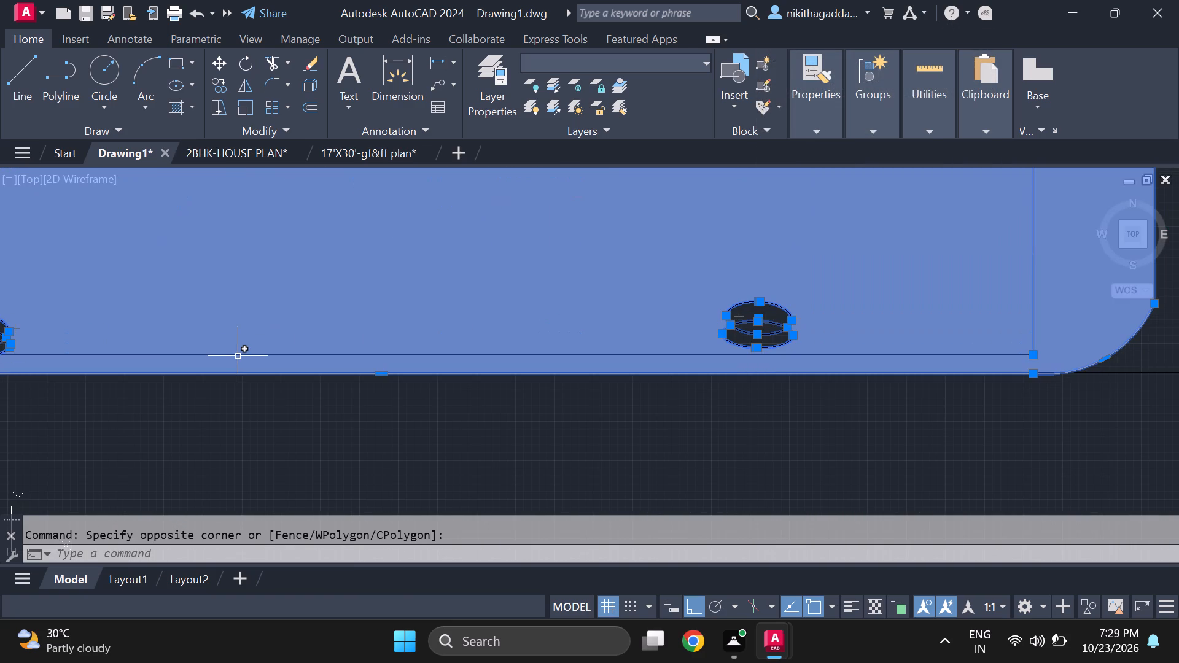
click(238, 355)
click(217, 255)
scroll(219, 259, down, 4)
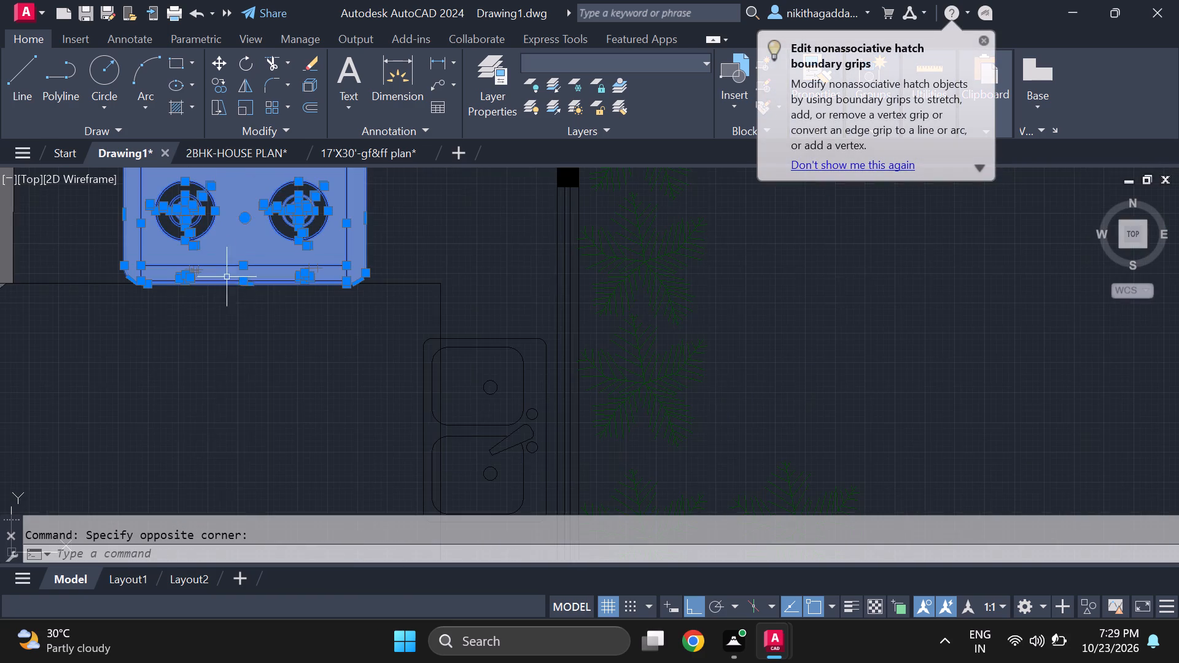
scroll(144, 284, up, 1)
middle_drag(144, 284, 255, 357)
scroll(168, 298, up, 1)
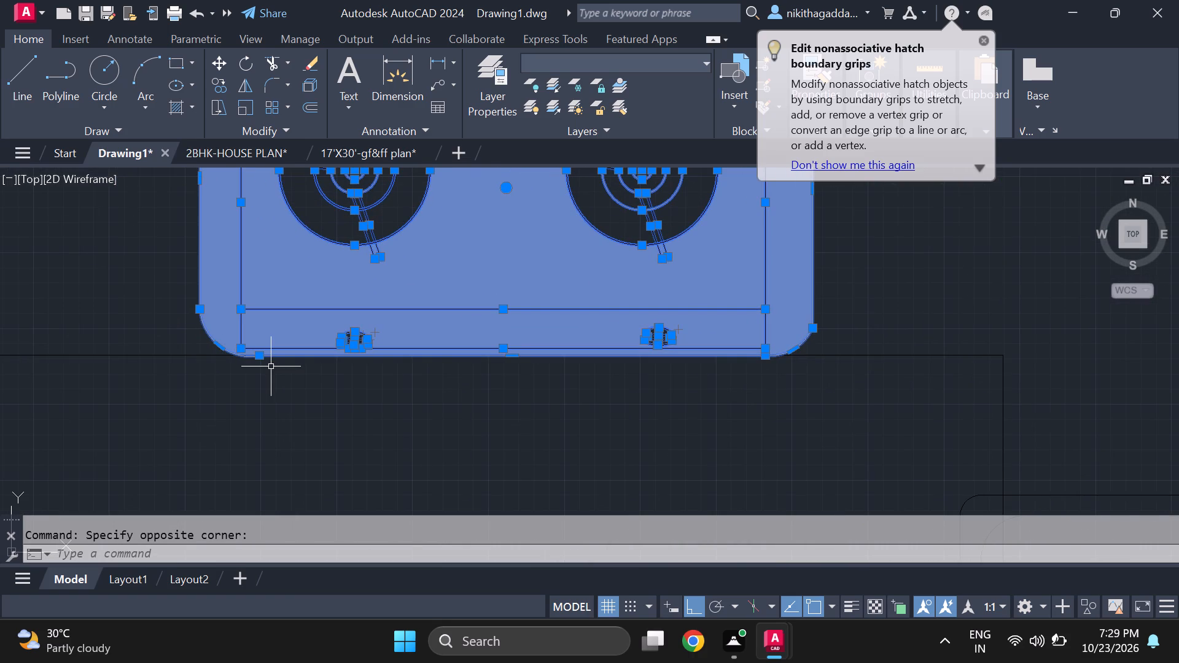
key(m)
key(Return)
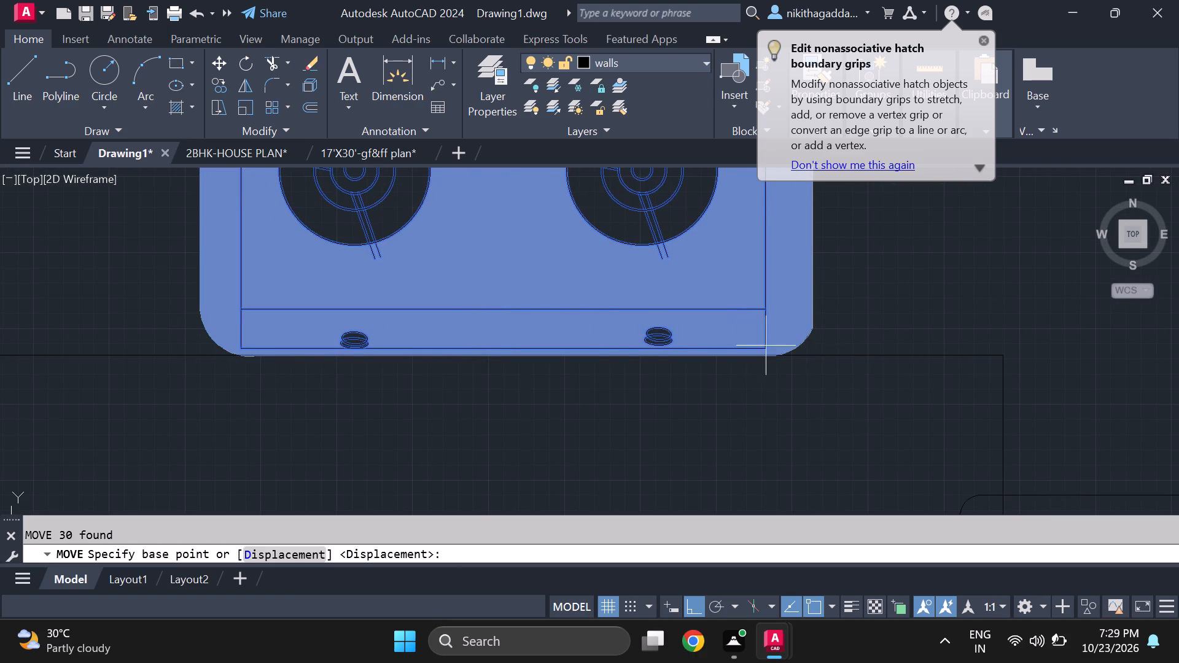
click(813, 331)
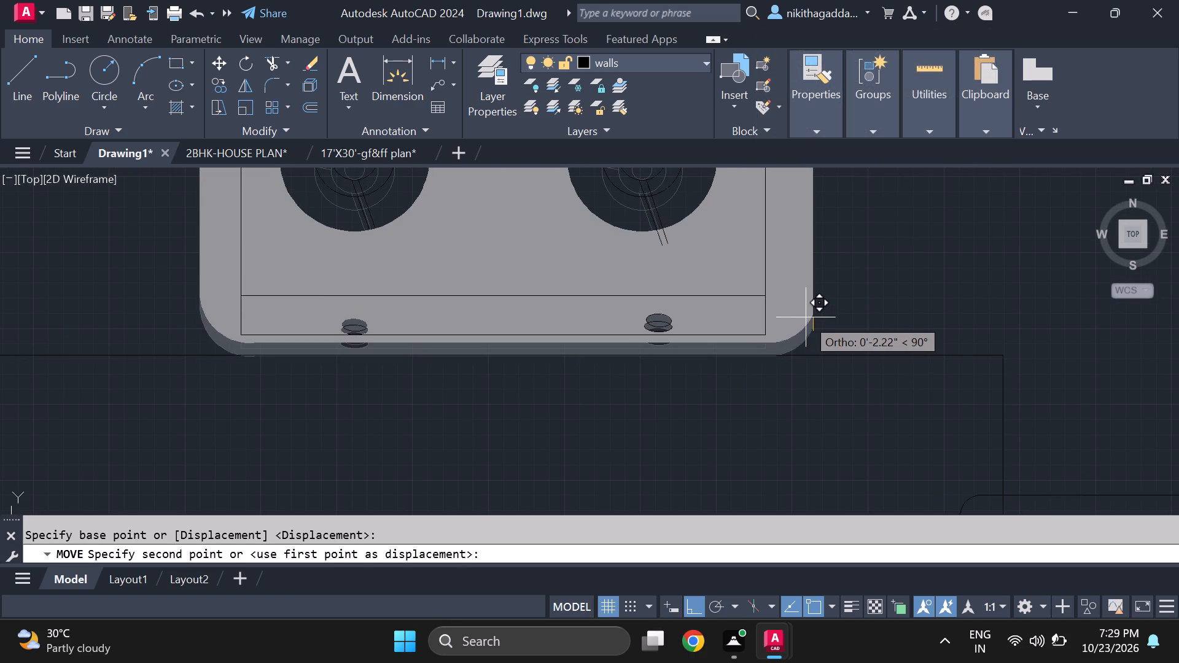
click(805, 317)
Scale the double-bowl sink smaller about the midpoint of its window-side edge so it fits inside the counter edge.
scroll(812, 306, down, 5)
scroll(796, 367, up, 2)
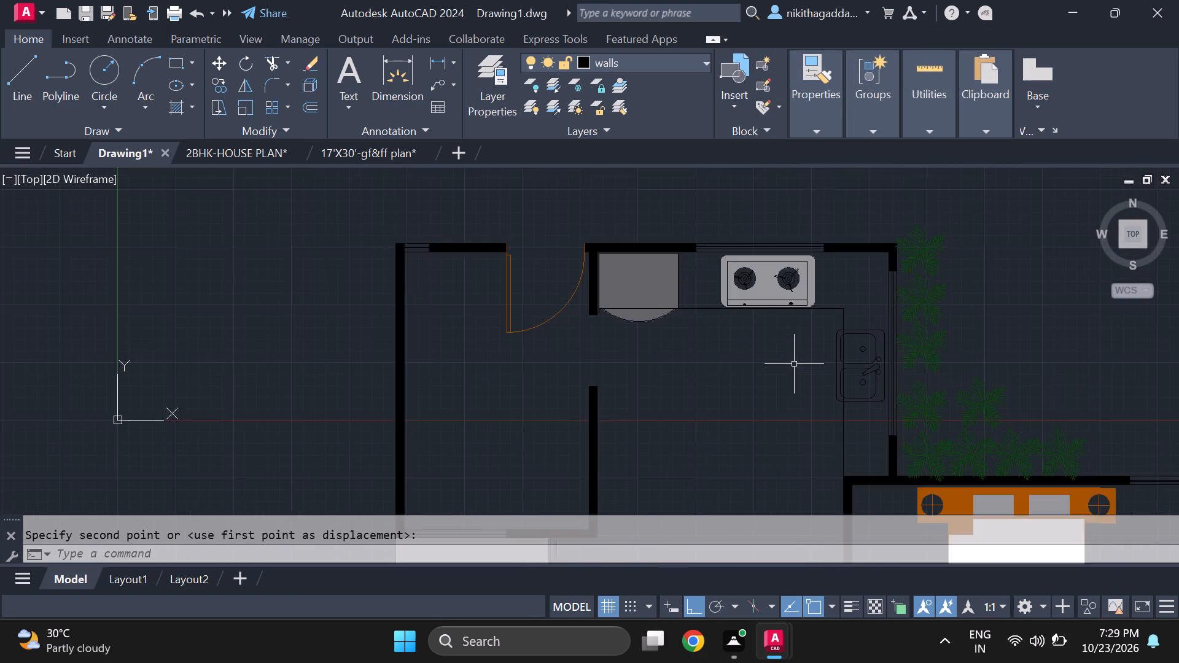
middle_drag(800, 366, 604, 366)
scroll(800, 366, up, 1)
scroll(604, 368, down, 2)
scroll(674, 370, up, 1)
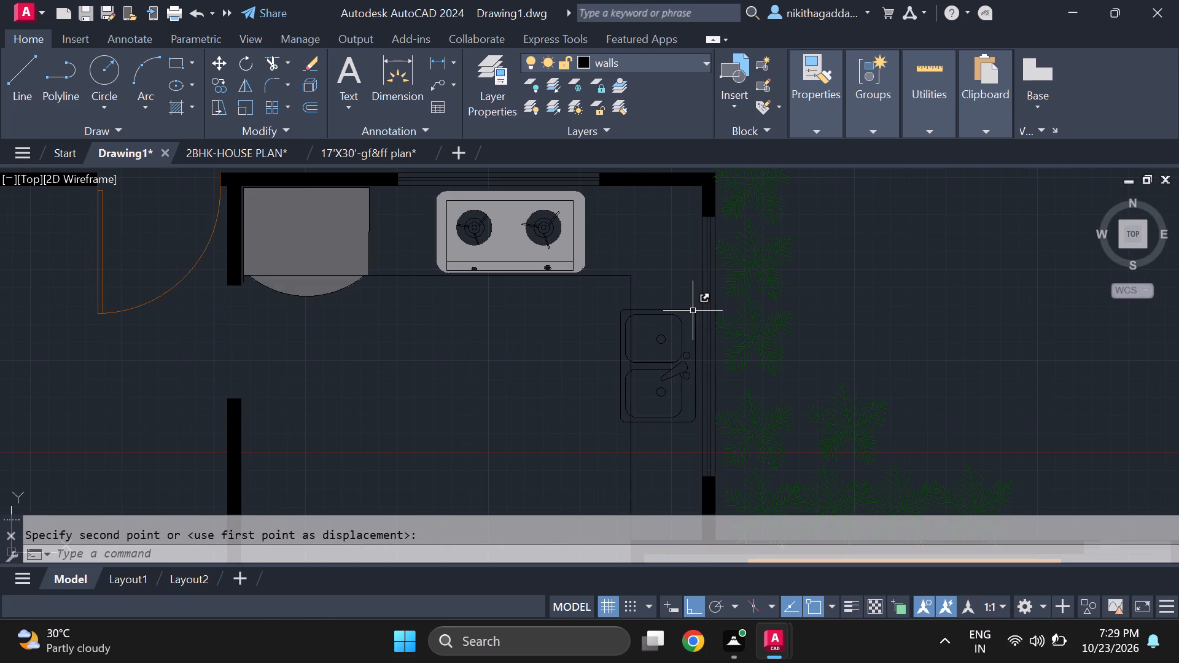
click(688, 287)
click(682, 373)
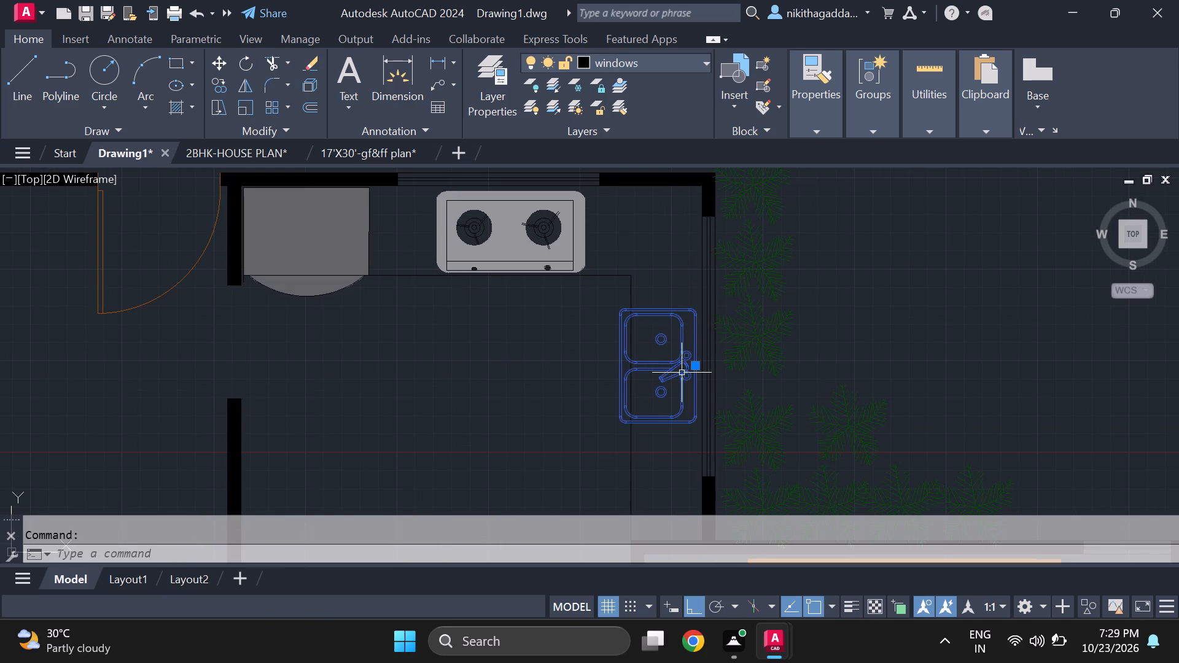
text(scale)
key(Return)
scroll(702, 354, up, 1)
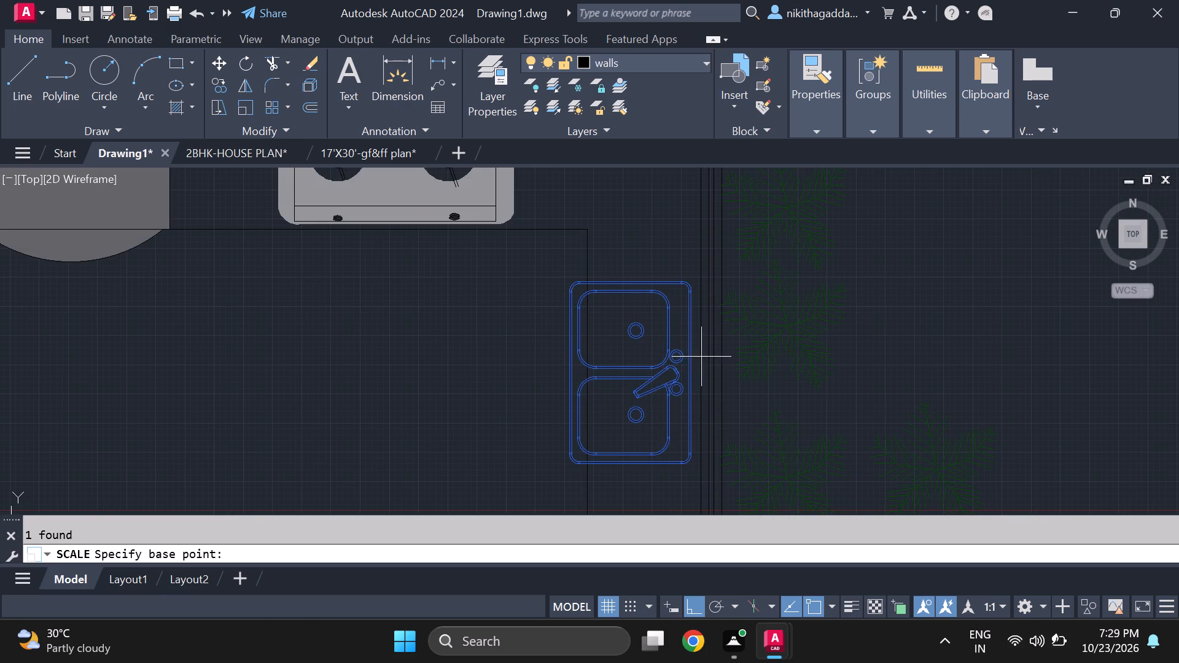
click(692, 367)
scroll(633, 378, up, 2)
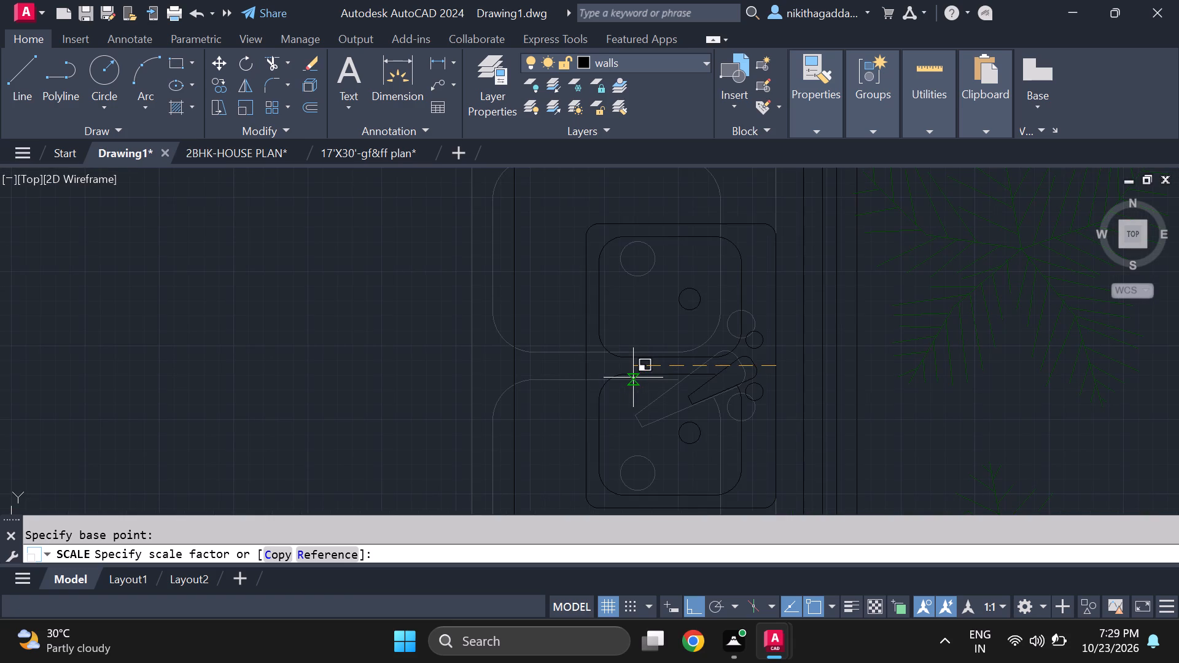
click(583, 352)
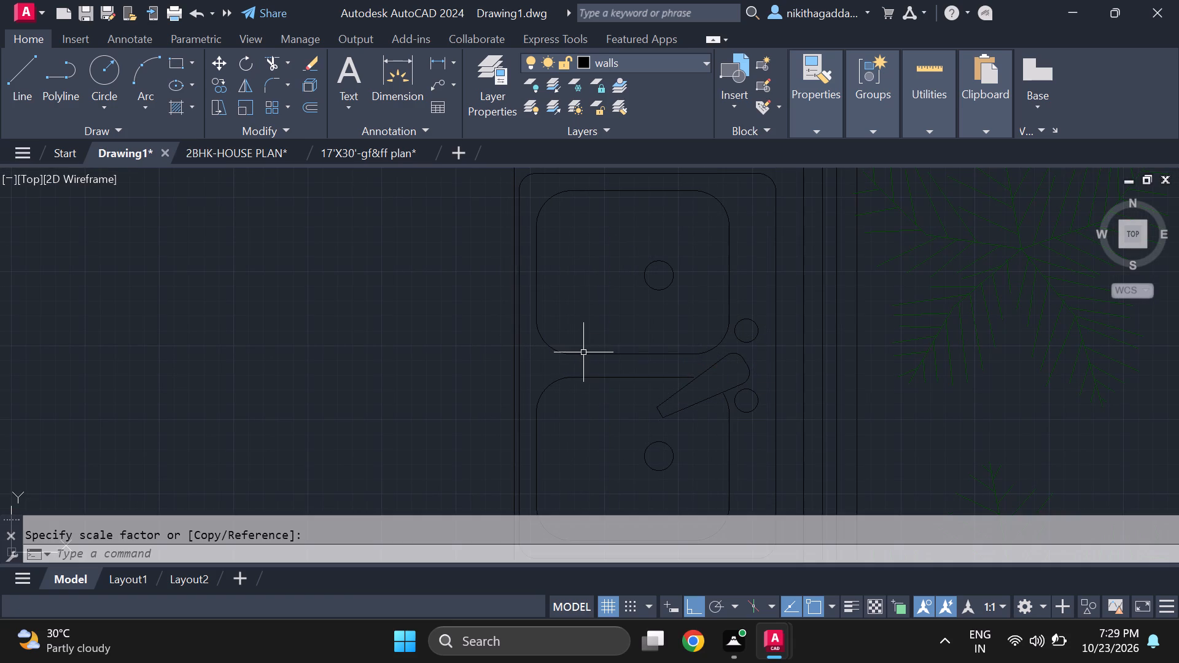
Examine the whole floor plan, its furnished rooms and the spare sink, stove and basin symbols lying outside the house.
scroll(589, 342, down, 4)
middle_drag(438, 381, 614, 409)
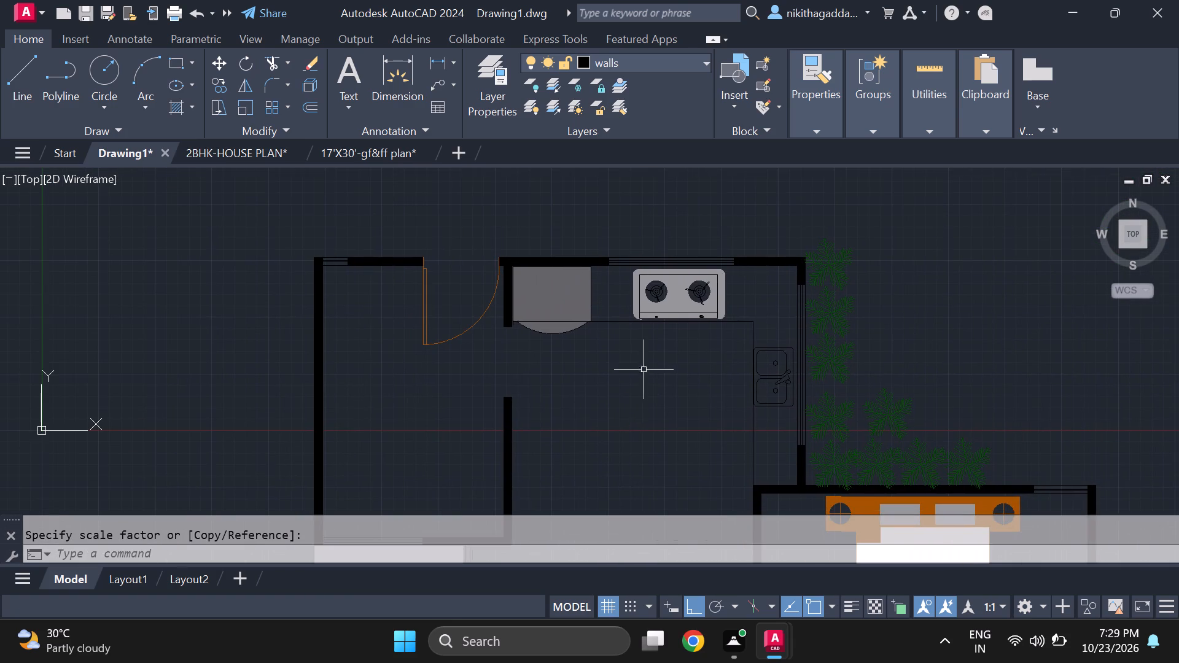
scroll(642, 336, up, 2)
scroll(641, 328, down, 5)
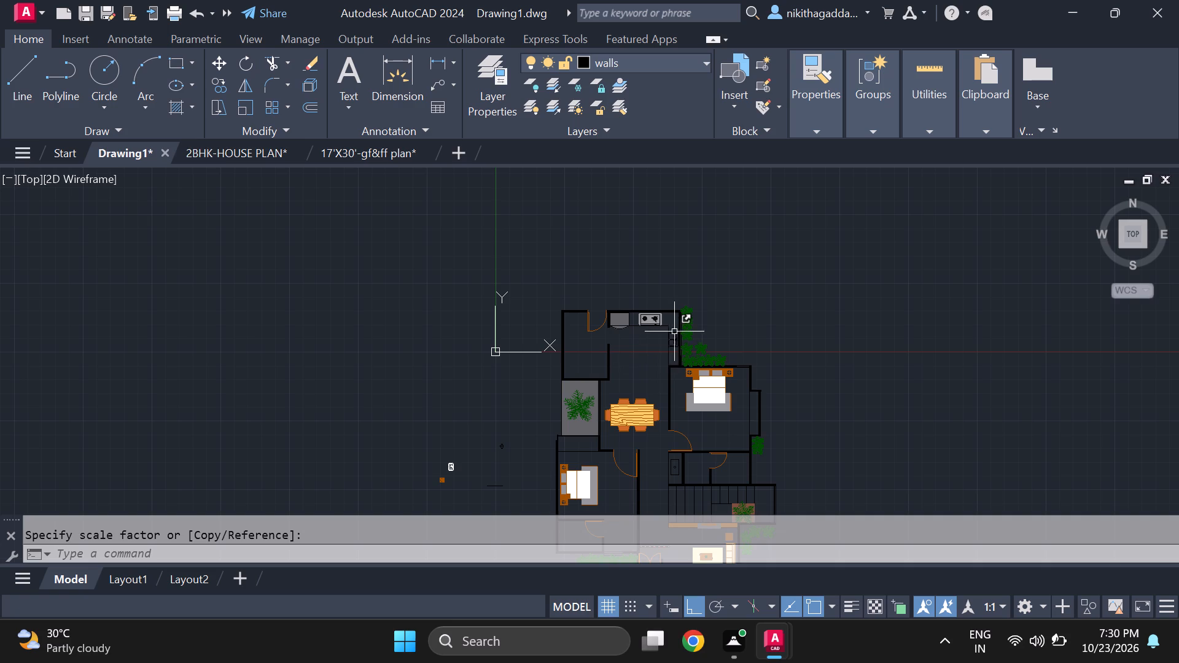
scroll(674, 331, down, 1)
scroll(599, 347, up, 4)
scroll(507, 327, down, 3)
scroll(492, 330, up, 1)
middle_drag(492, 330, 492, 330)
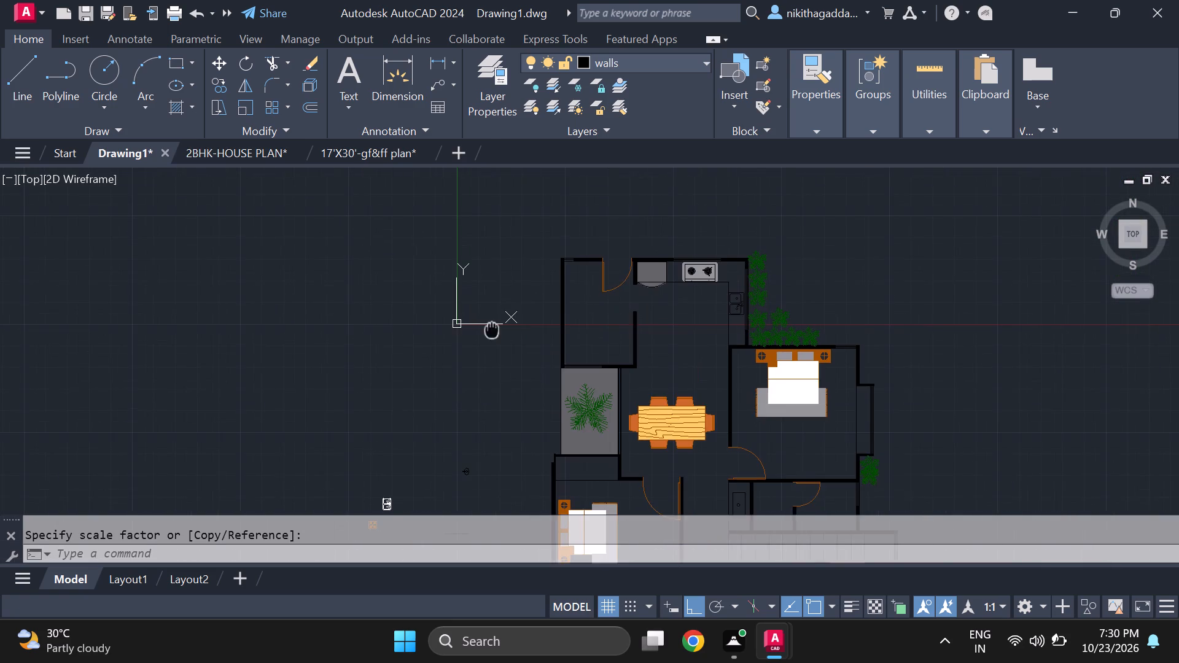
middle_drag(492, 330, 430, 235)
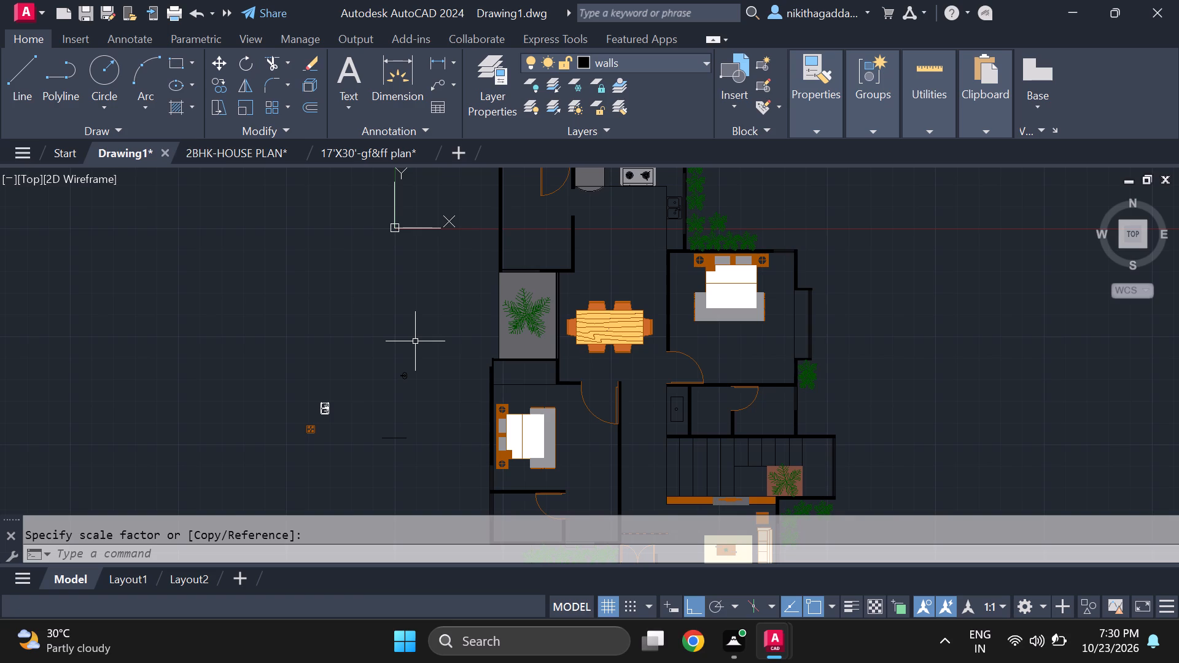
scroll(491, 421, up, 2)
scroll(186, 307, down, 3)
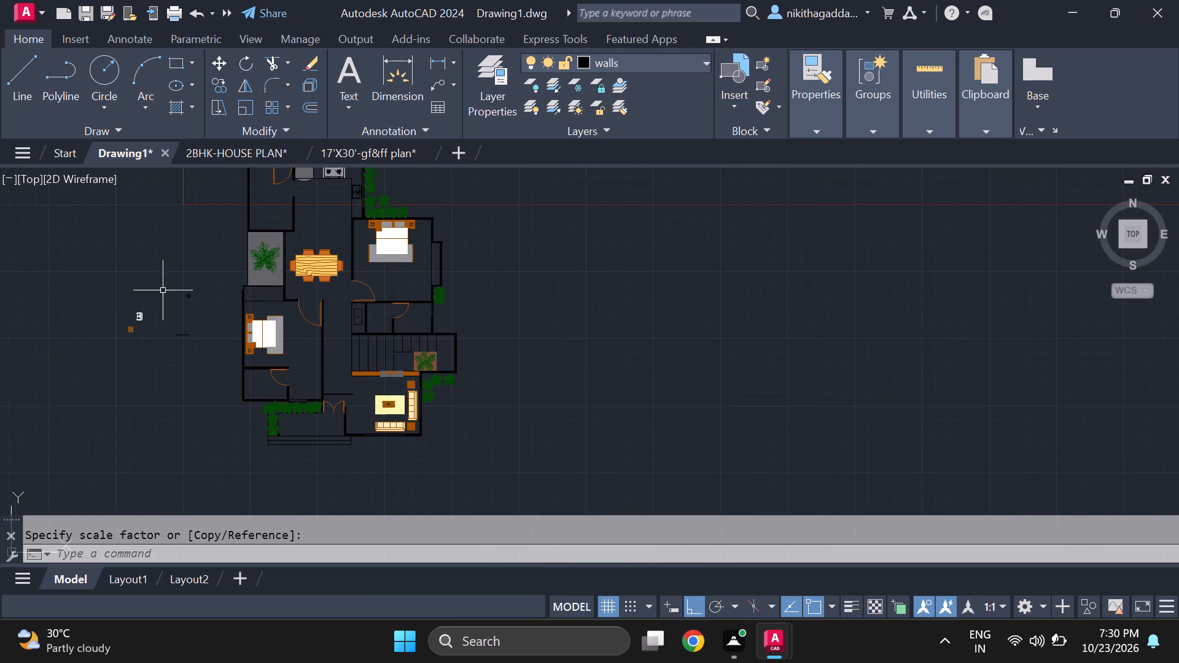
scroll(192, 298, up, 4)
middle_drag(195, 301, 375, 308)
scroll(381, 300, down, 4)
scroll(381, 300, up, 3)
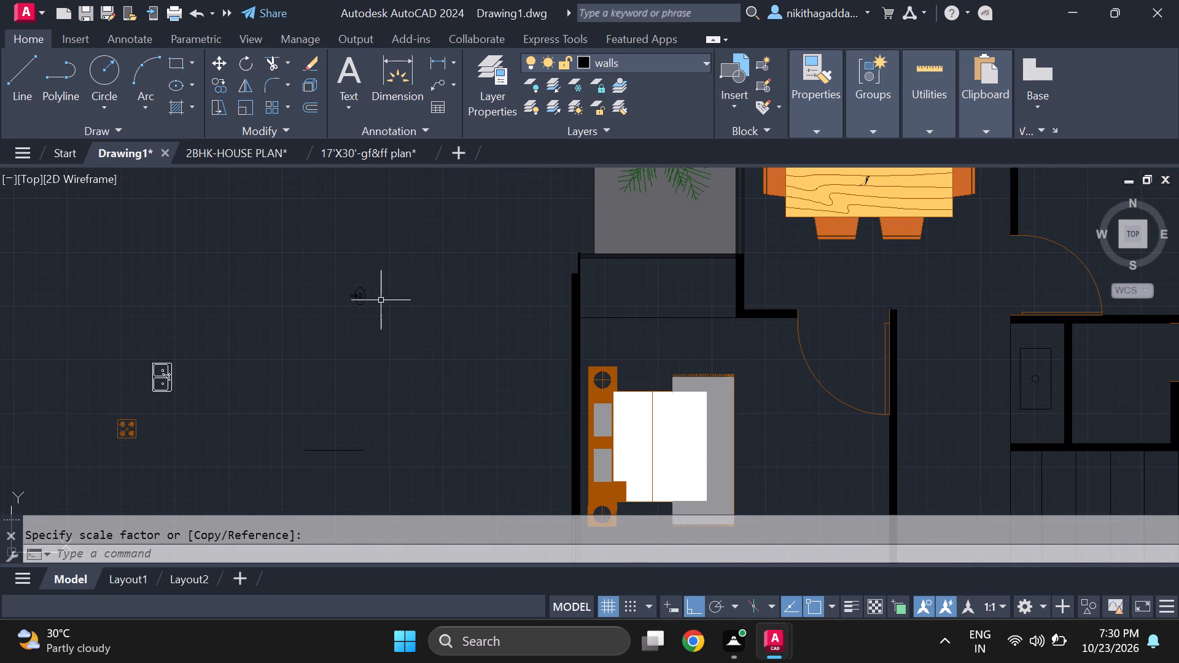
scroll(351, 306, up, 1)
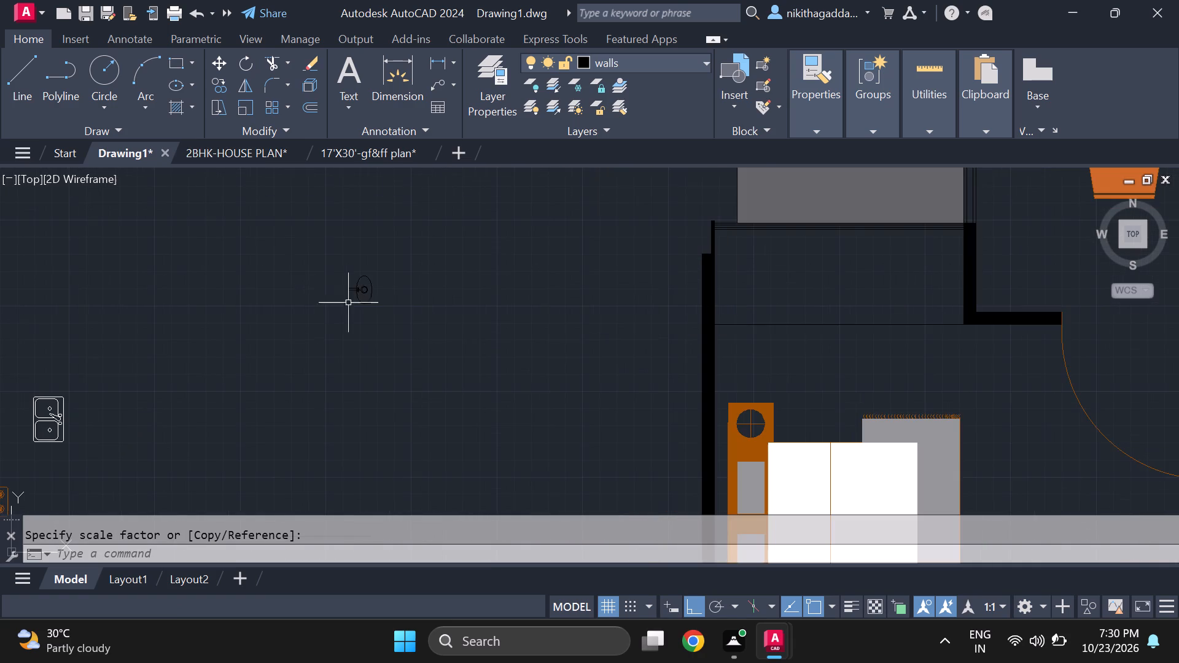
scroll(318, 273, down, 4)
scroll(307, 269, up, 2)
middle_drag(306, 269, 387, 298)
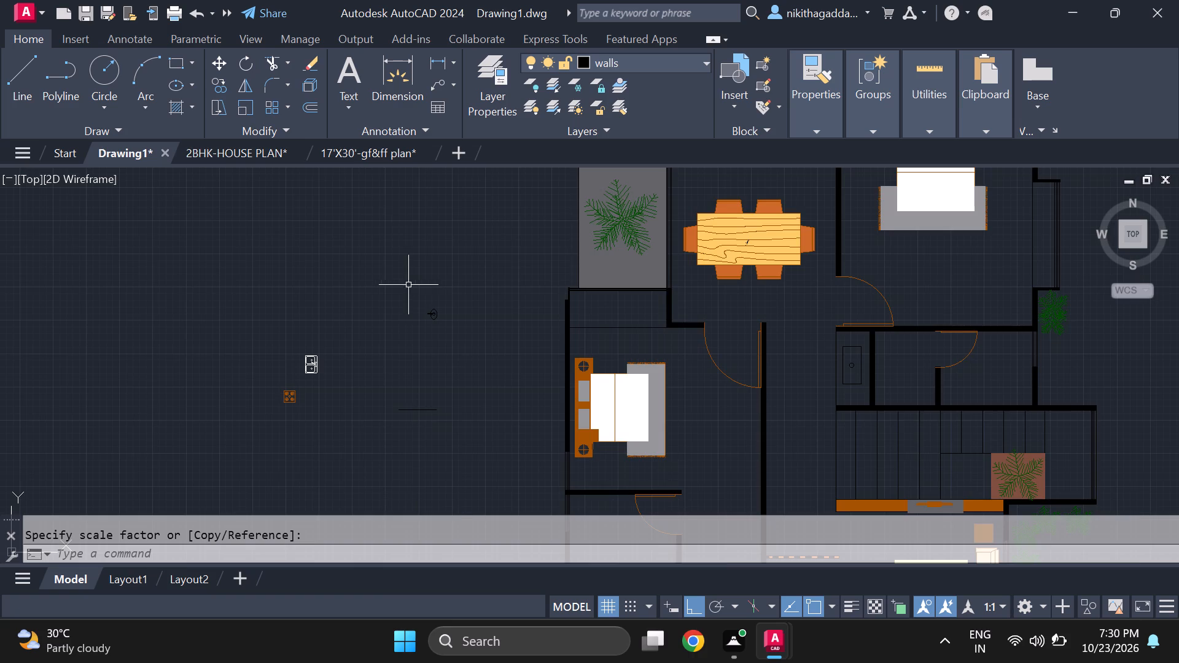
scroll(434, 312, up, 5)
scroll(434, 312, down, 6)
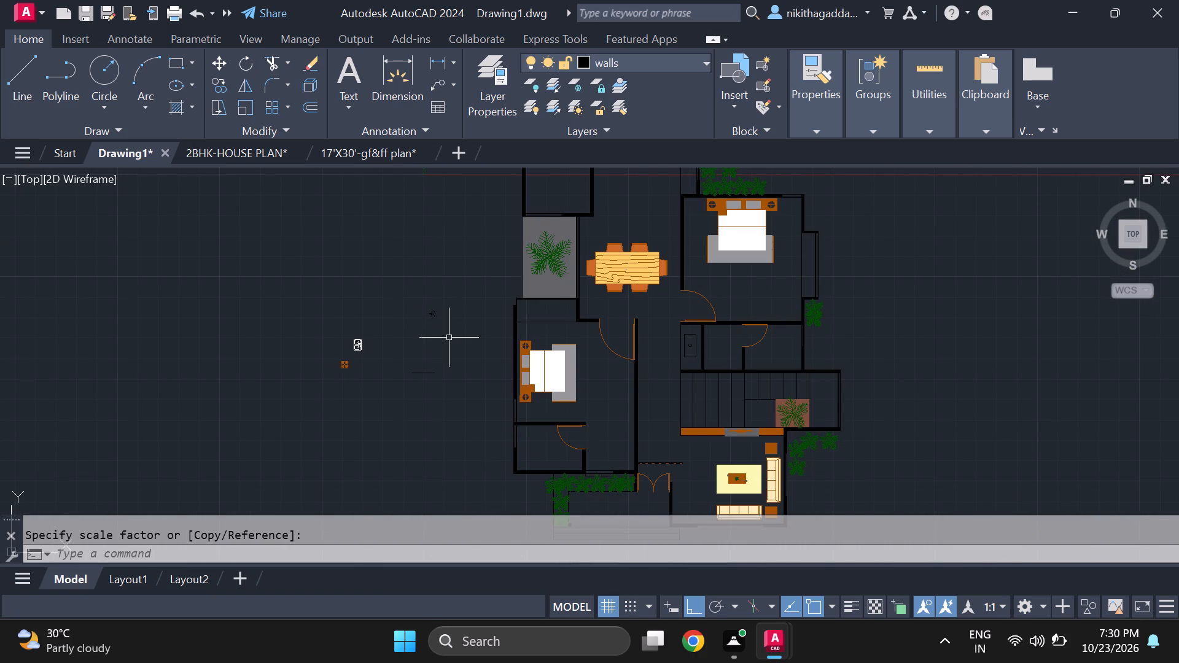
middle_drag(449, 338, 451, 348)
scroll(445, 329, down, 3)
scroll(445, 329, up, 4)
middle_drag(445, 330, 432, 347)
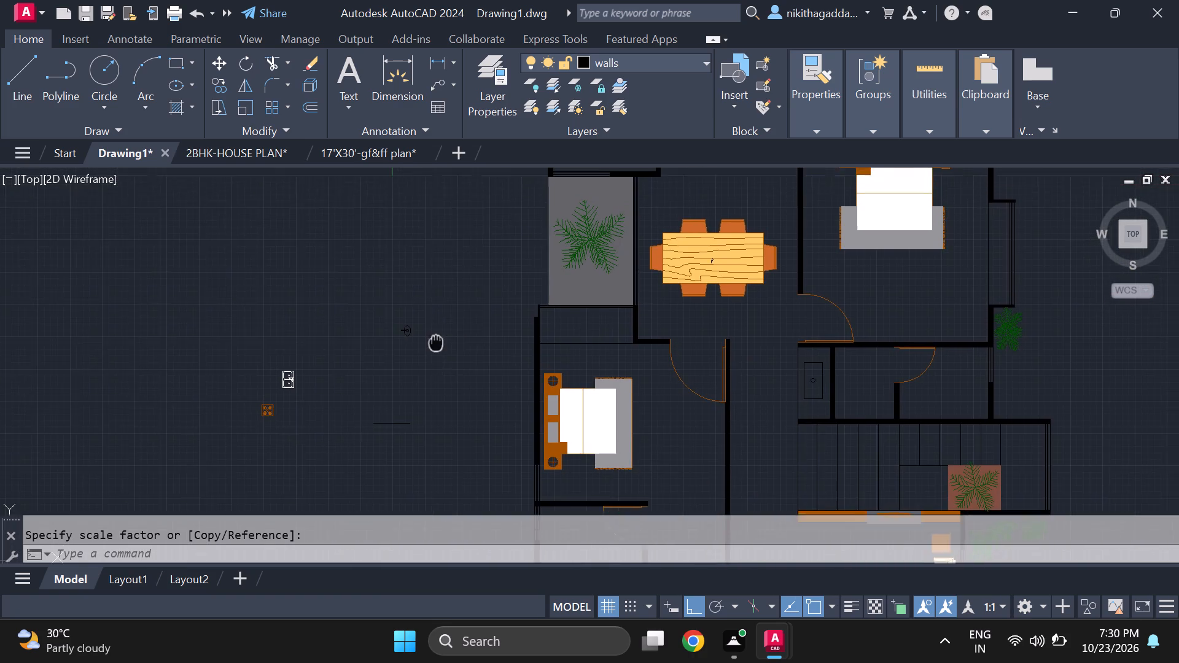
middle_drag(432, 347, 430, 347)
scroll(422, 341, down, 4)
scroll(422, 338, up, 5)
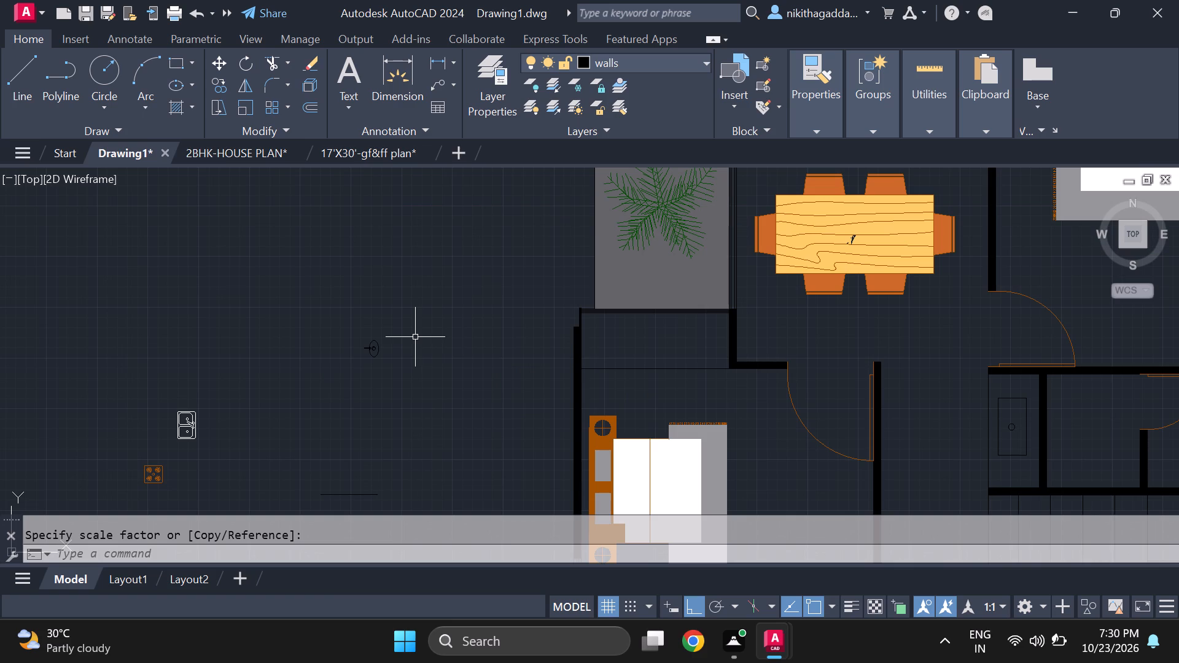
scroll(415, 337, down, 5)
middle_drag(414, 335, 268, 333)
scroll(268, 334, up, 2)
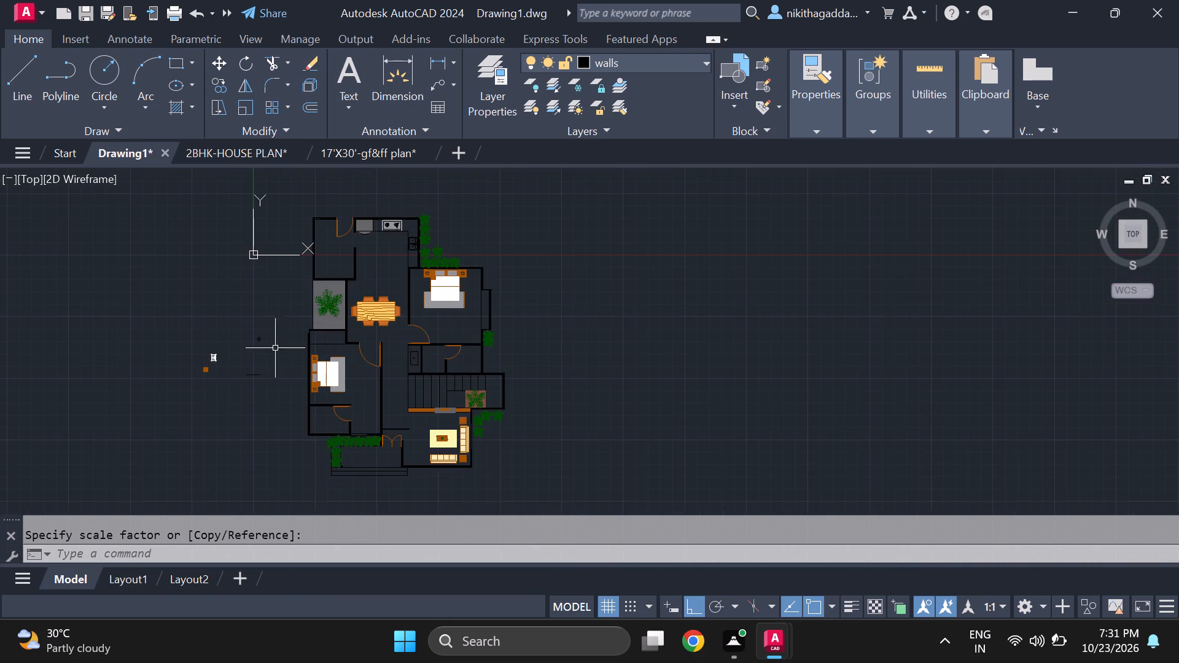
scroll(278, 352, up, 3)
scroll(286, 352, down, 2)
middle_drag(278, 352, 484, 354)
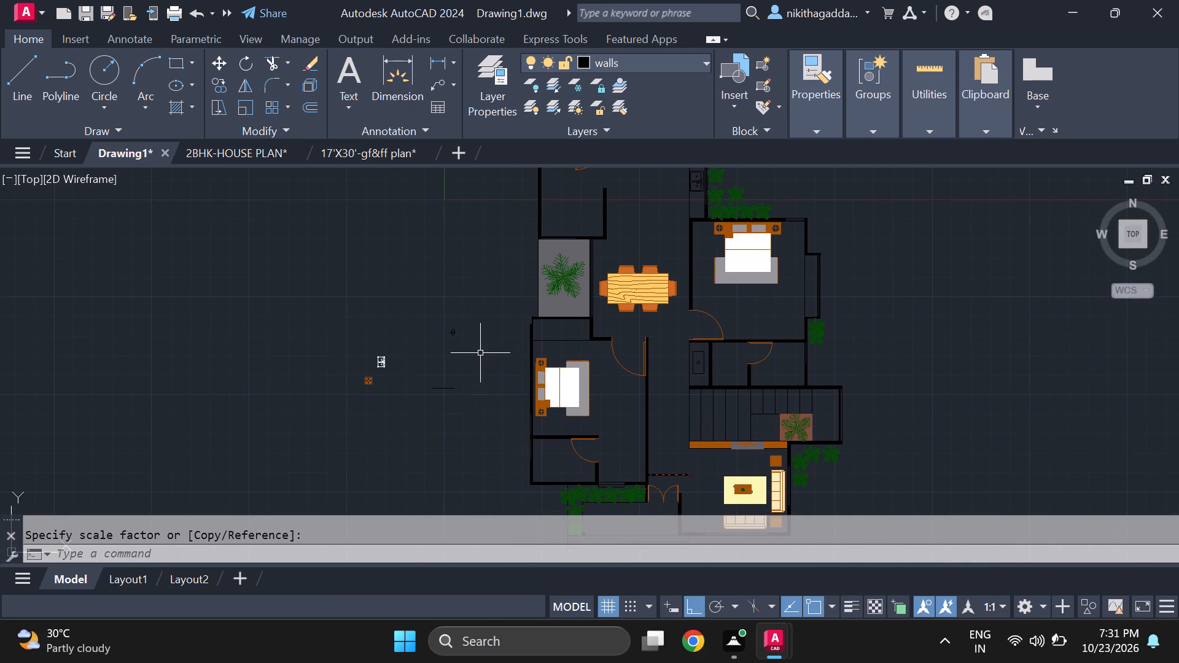
scroll(478, 352, up, 2)
scroll(478, 351, down, 4)
scroll(478, 351, up, 3)
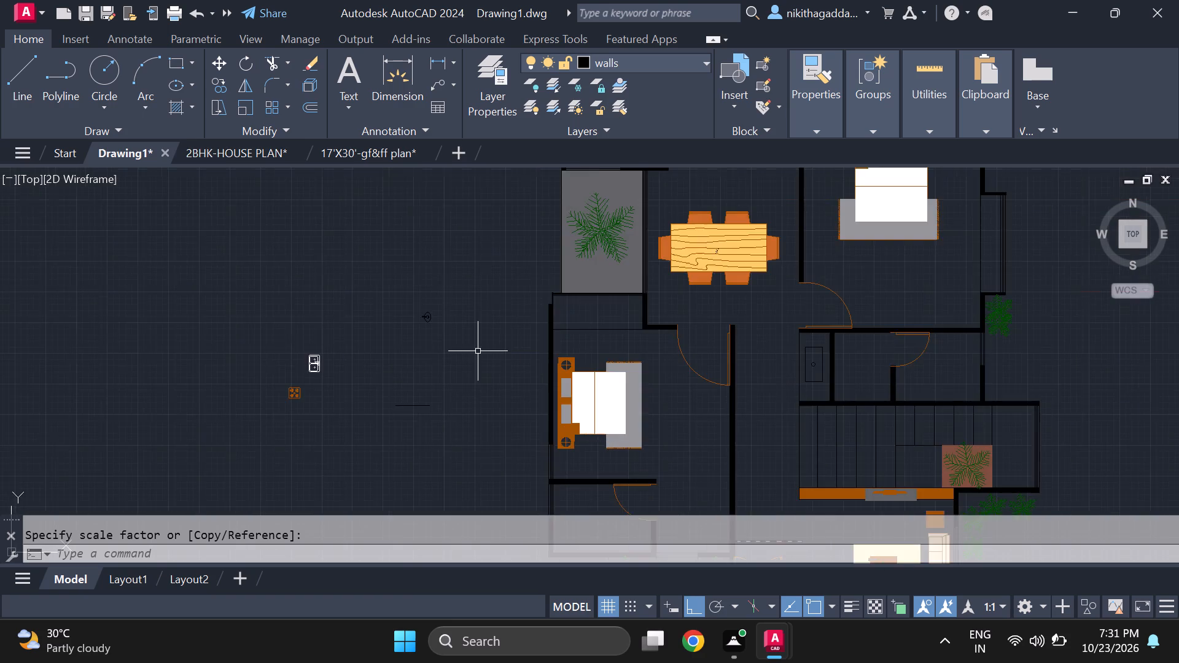
middle_drag(478, 351, 398, 372)
scroll(478, 351, up, 1)
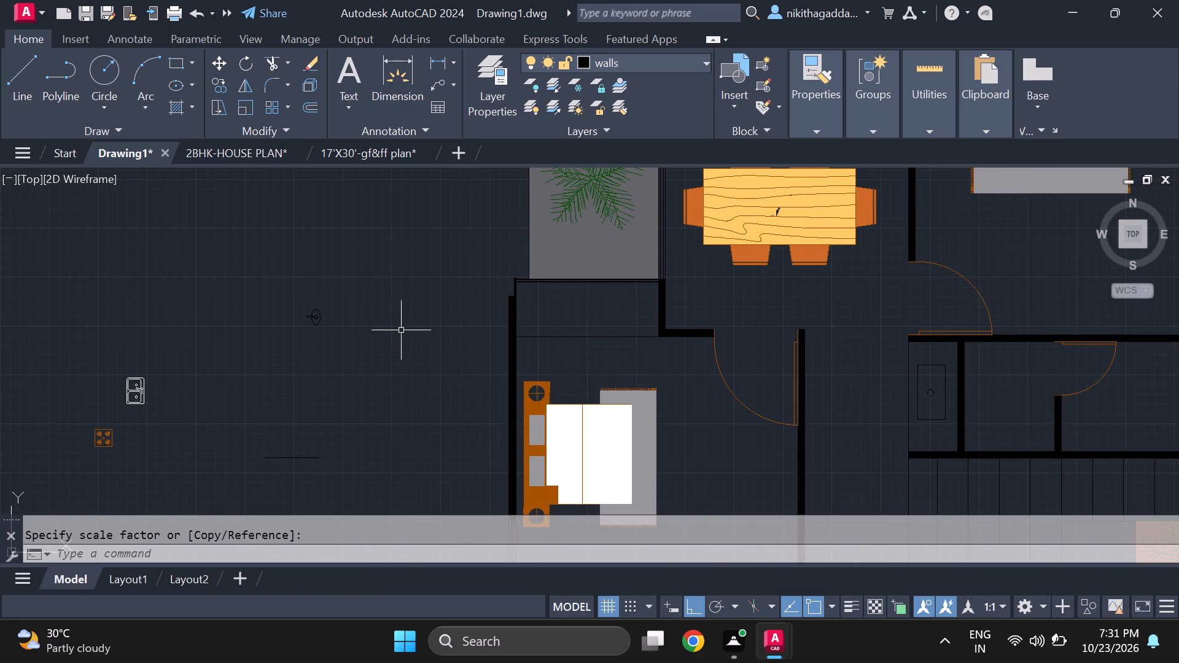
middle_drag(776, 230, 780, 303)
scroll(780, 303, down, 2)
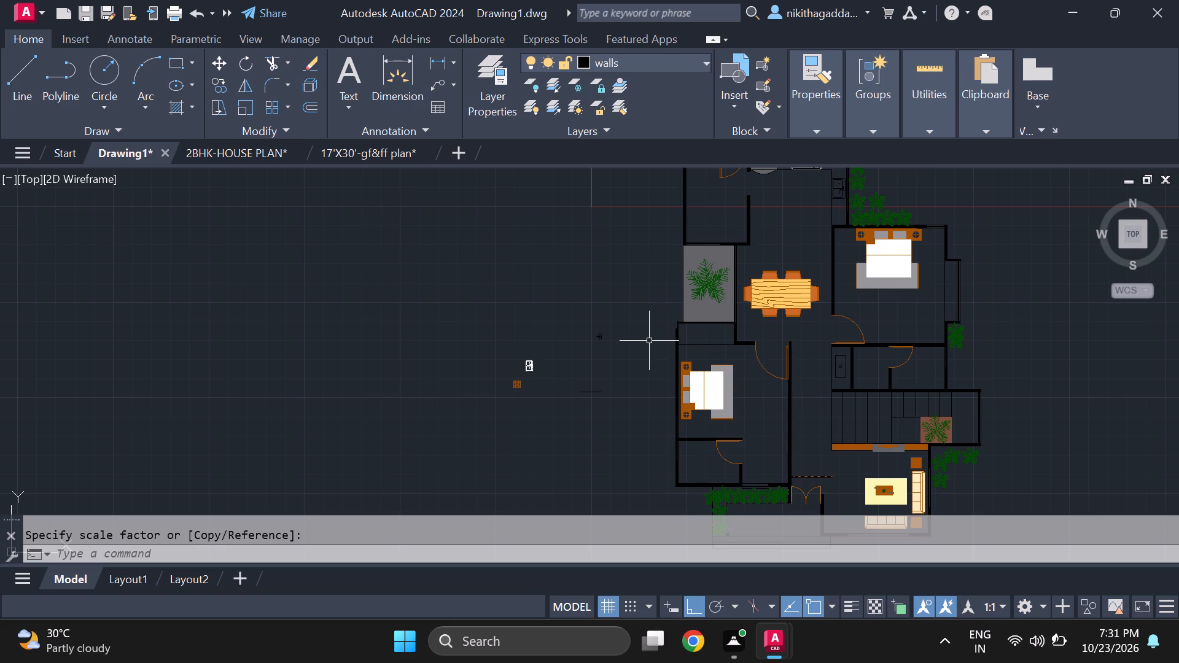
middle_drag(647, 343, 516, 345)
scroll(518, 343, up, 2)
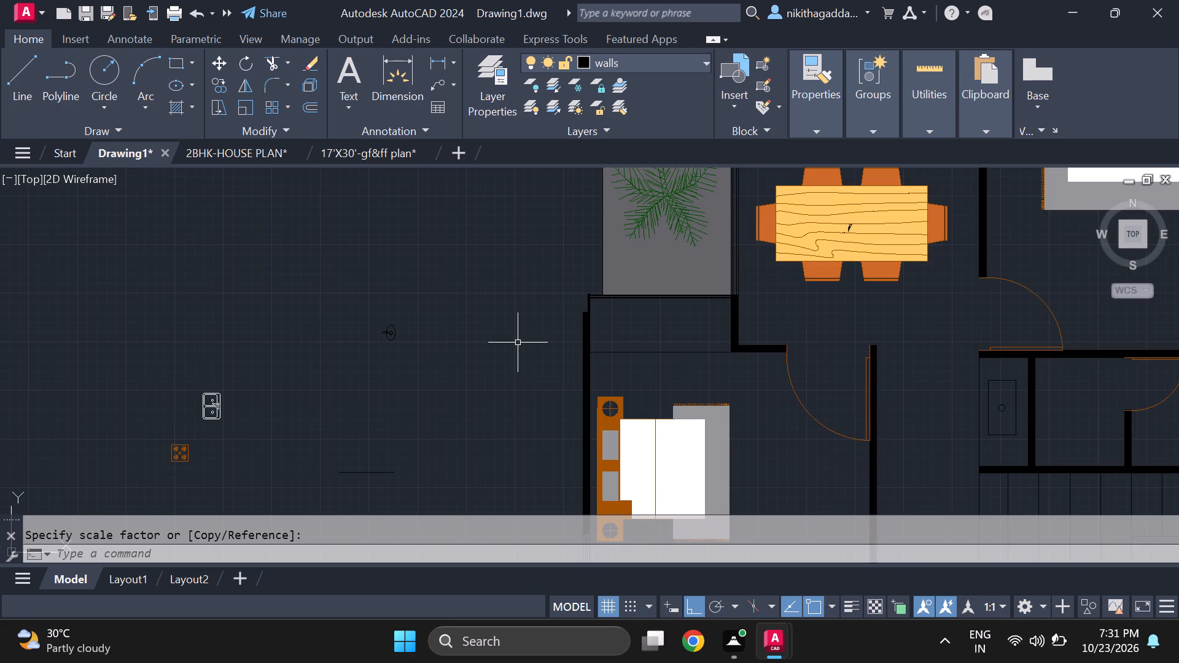
scroll(375, 347, up, 1)
scroll(387, 337, down, 4)
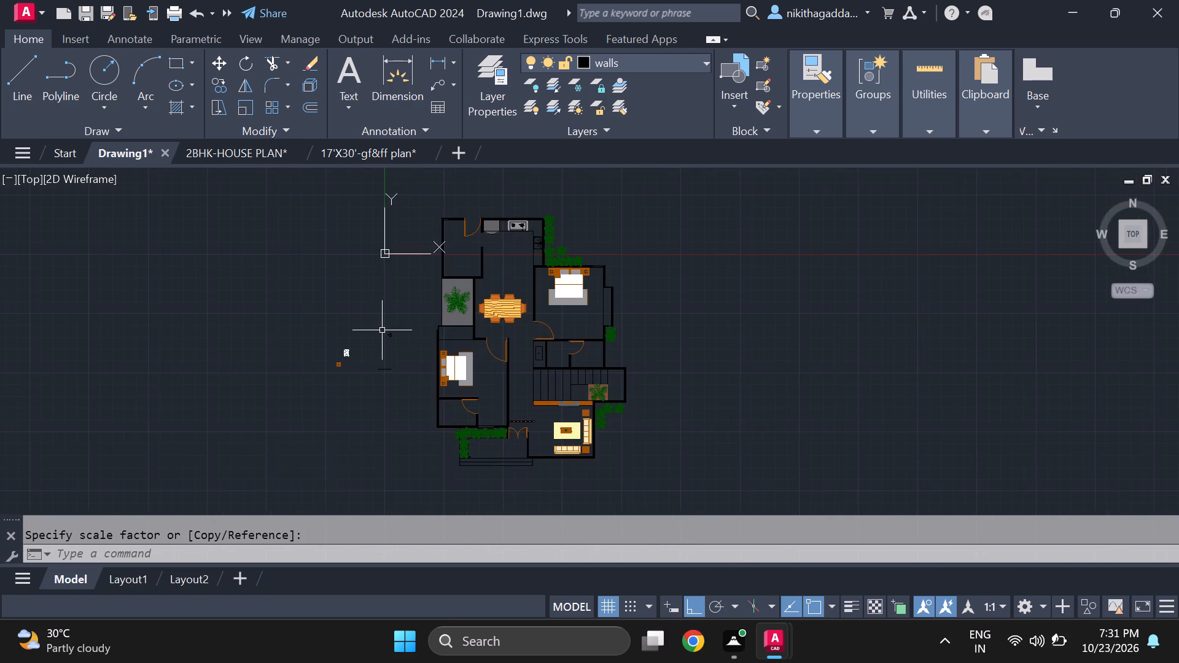
scroll(383, 327, up, 3)
scroll(445, 314, down, 2)
middle_drag(414, 358, 459, 398)
scroll(459, 381, up, 2)
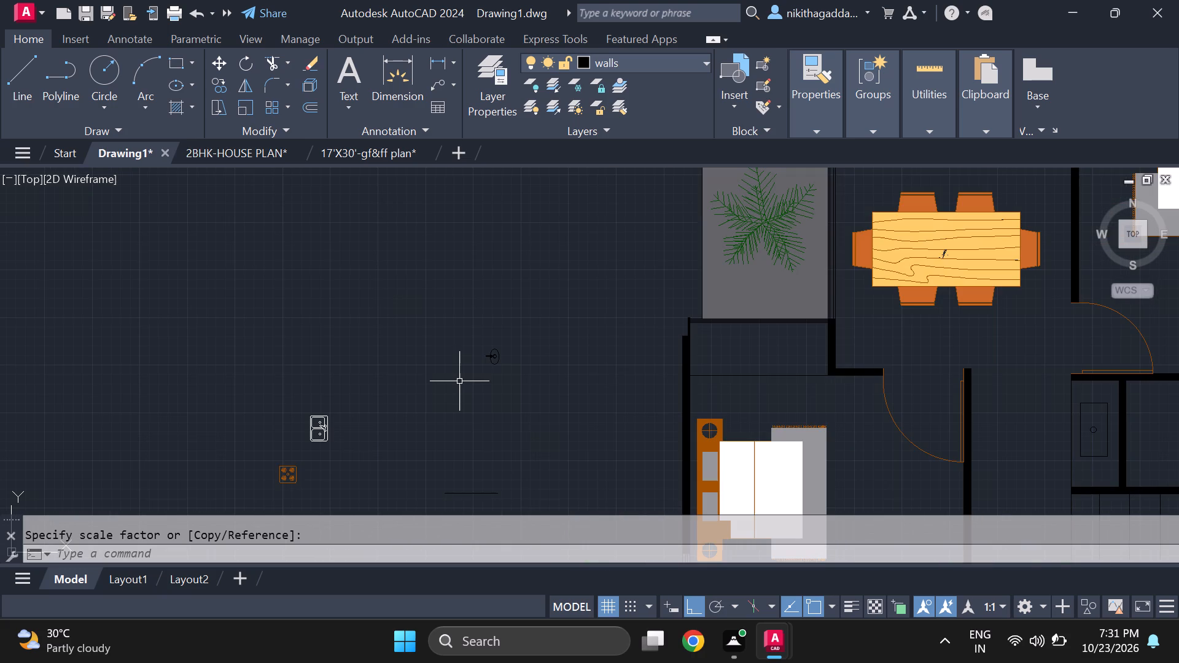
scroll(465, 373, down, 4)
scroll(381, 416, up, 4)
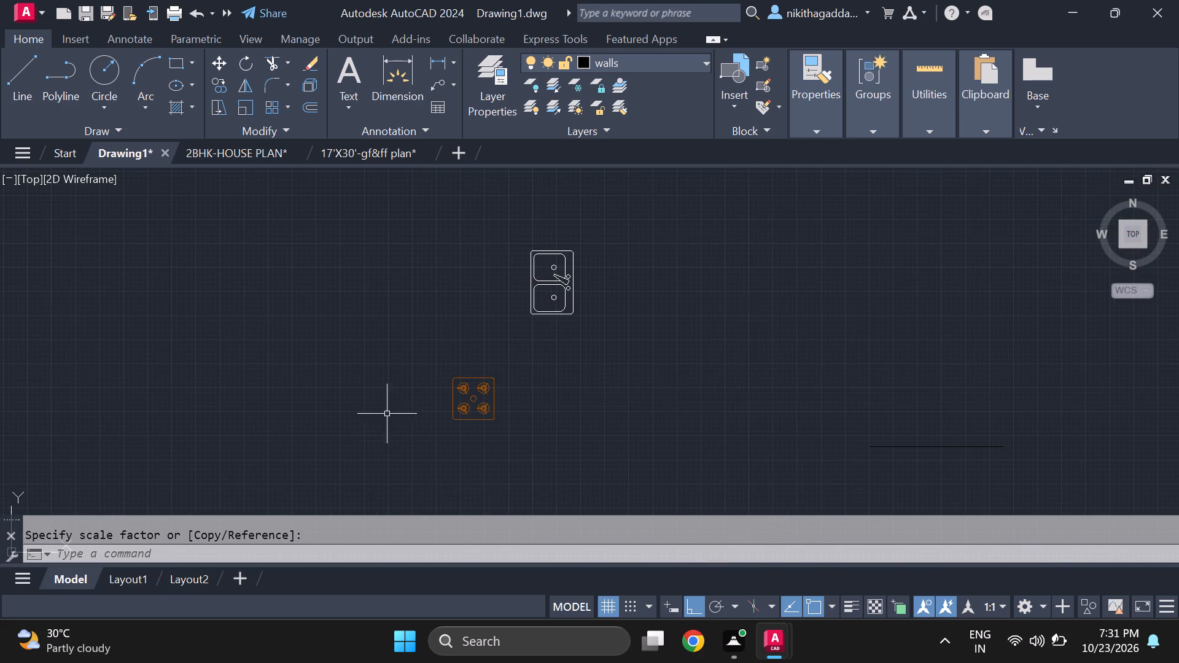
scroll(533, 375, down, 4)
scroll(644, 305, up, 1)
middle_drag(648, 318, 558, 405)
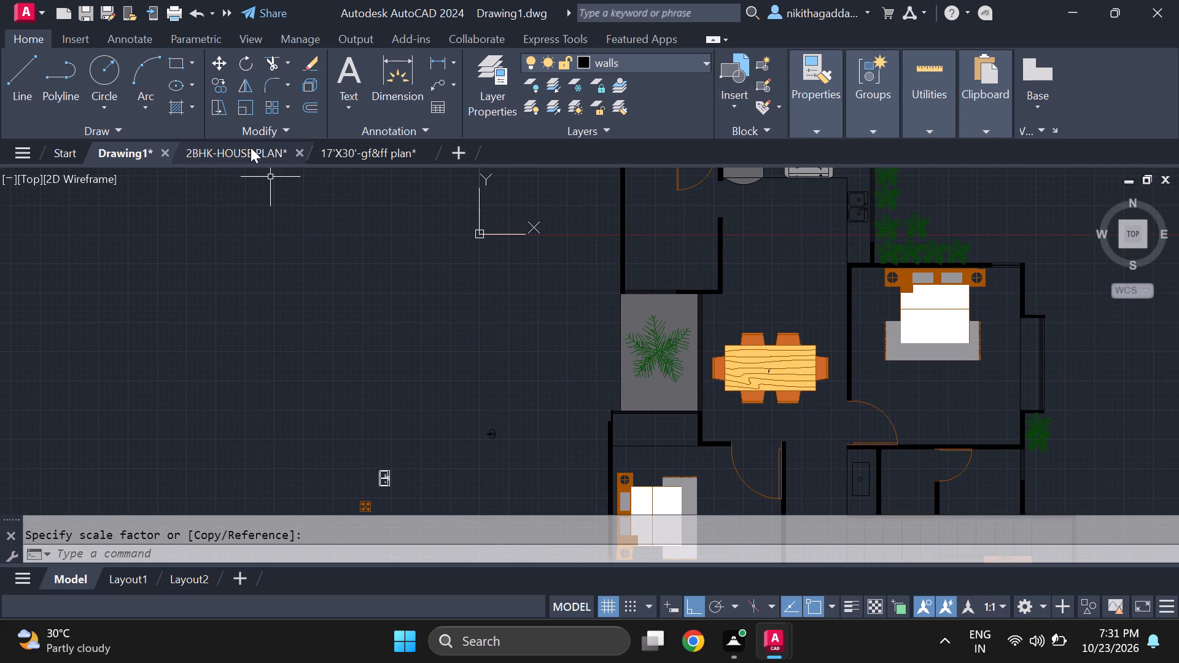
Look through the furniture and fixtures in the 17'X30' ground and first floor plans.
click(251, 147)
click(347, 150)
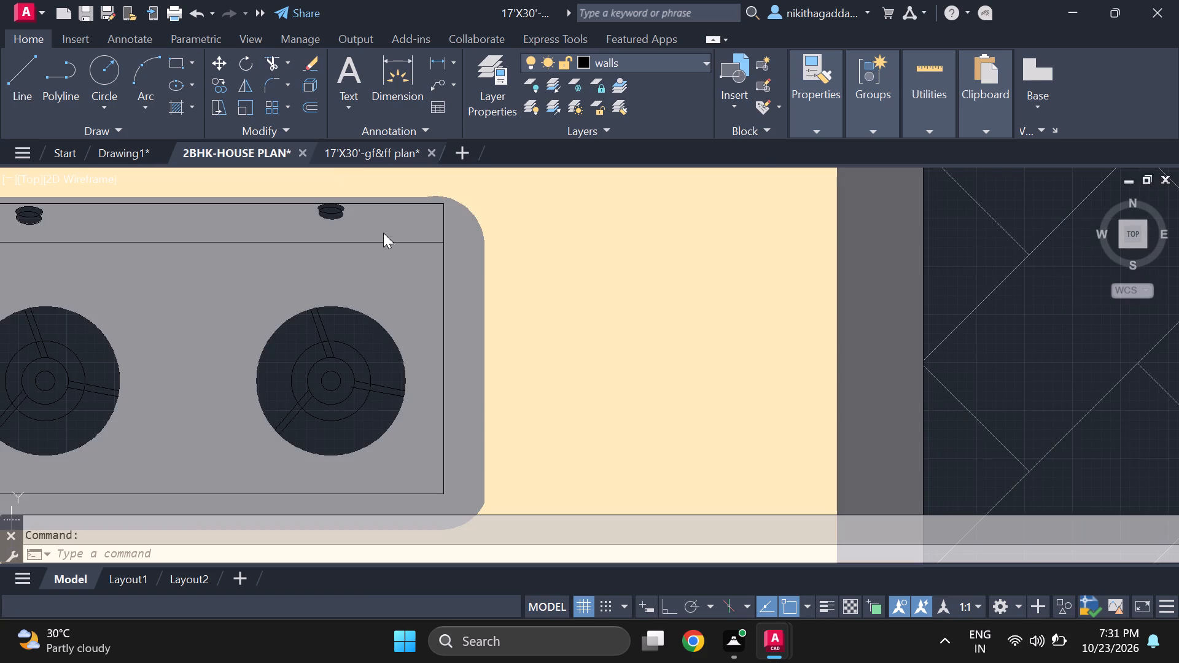
scroll(383, 238, down, 5)
scroll(364, 290, down, 5)
scroll(361, 285, up, 1)
middle_drag(362, 285, 422, 506)
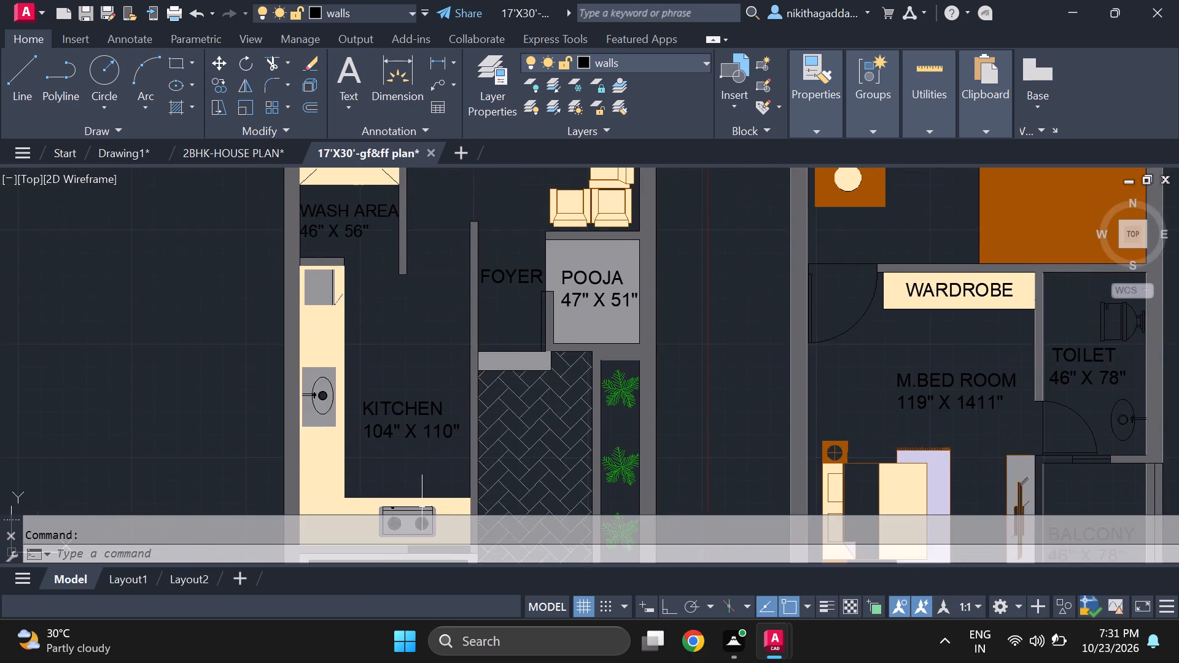
scroll(510, 321, down, 2)
middle_drag(505, 241, 492, 379)
middle_drag(510, 343, 506, 360)
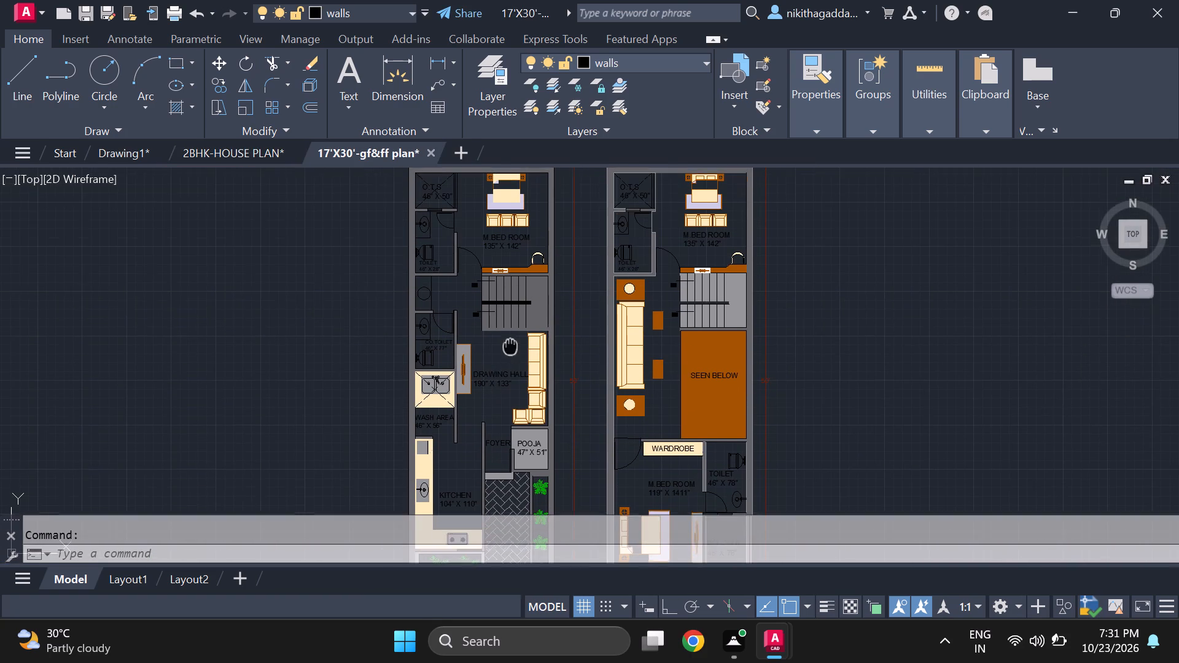
middle_drag(506, 360, 387, 345)
scroll(411, 324, up, 1)
middle_drag(411, 324, 513, 266)
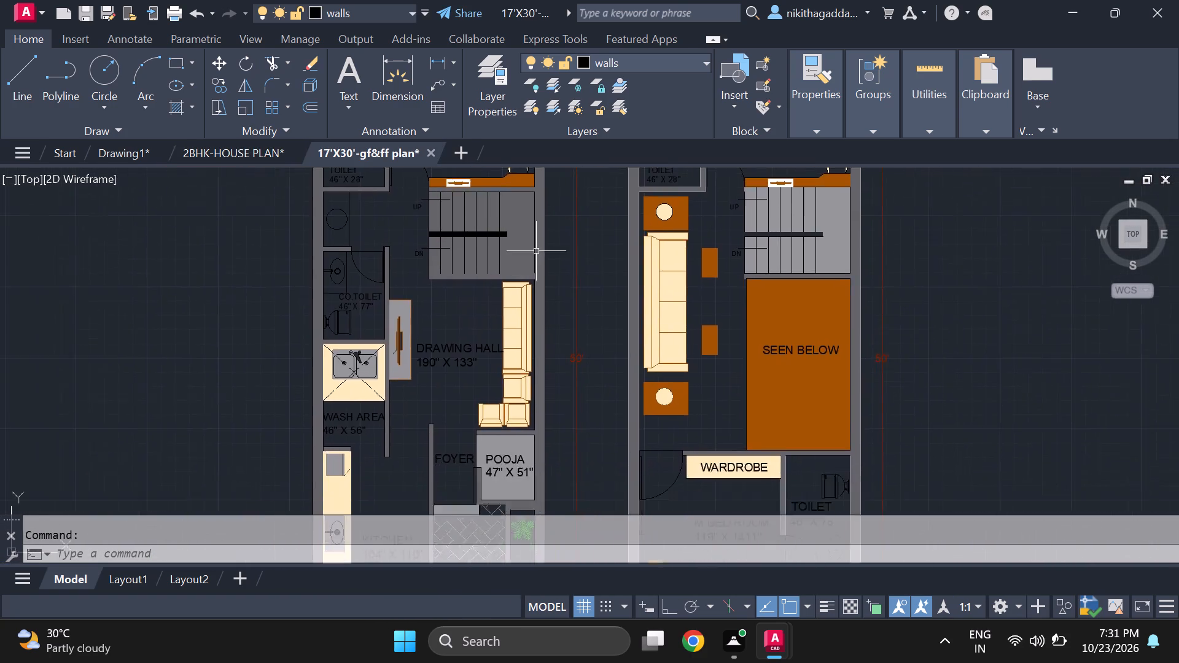
scroll(543, 247, down, 4)
scroll(550, 262, up, 4)
middle_drag(560, 274, 591, 330)
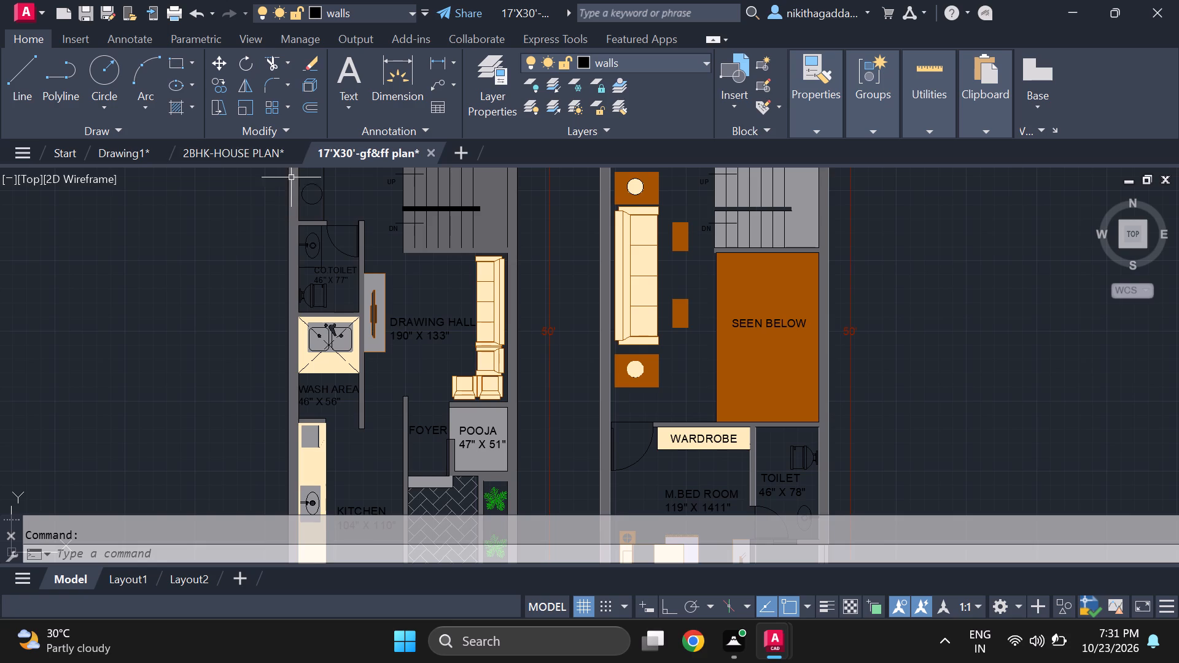
In the 2BHK-HOUSE PLAN drawing, copy the complete wardrobe with hangers below the 6'-8" X 4'-6" toilet, including its short edge segments, to the clipboard.
click(222, 143)
scroll(291, 395, down, 5)
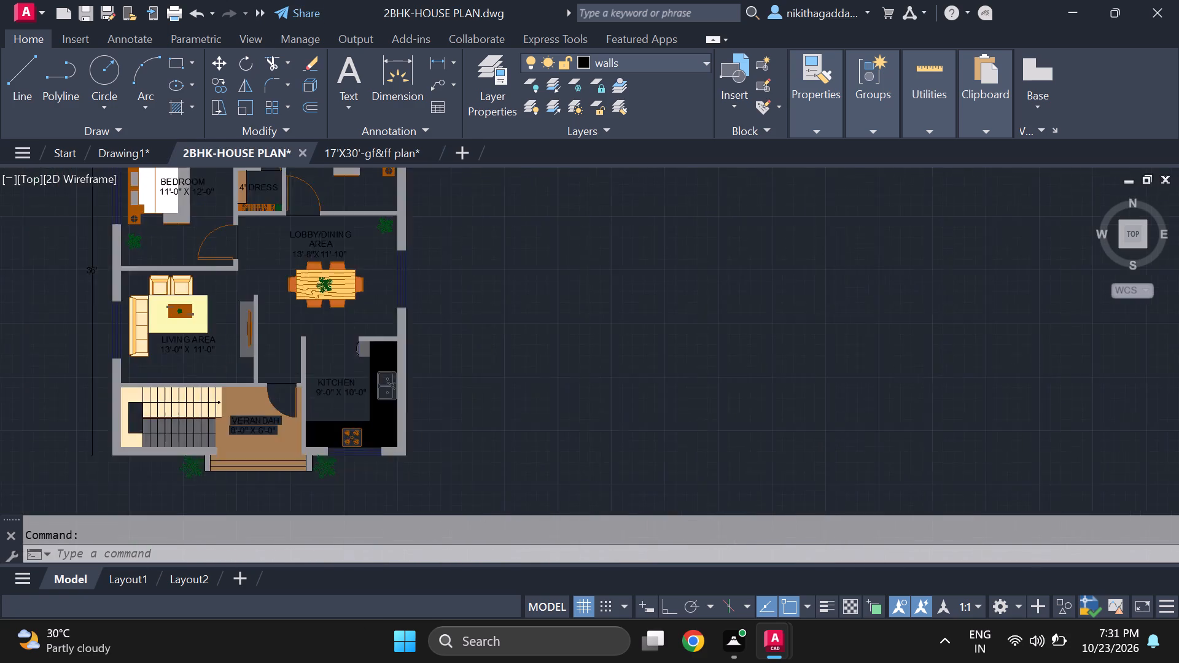
scroll(280, 346, down, 1)
scroll(276, 300, up, 3)
middle_drag(298, 316, 438, 416)
scroll(449, 394, down, 2)
scroll(360, 343, up, 3)
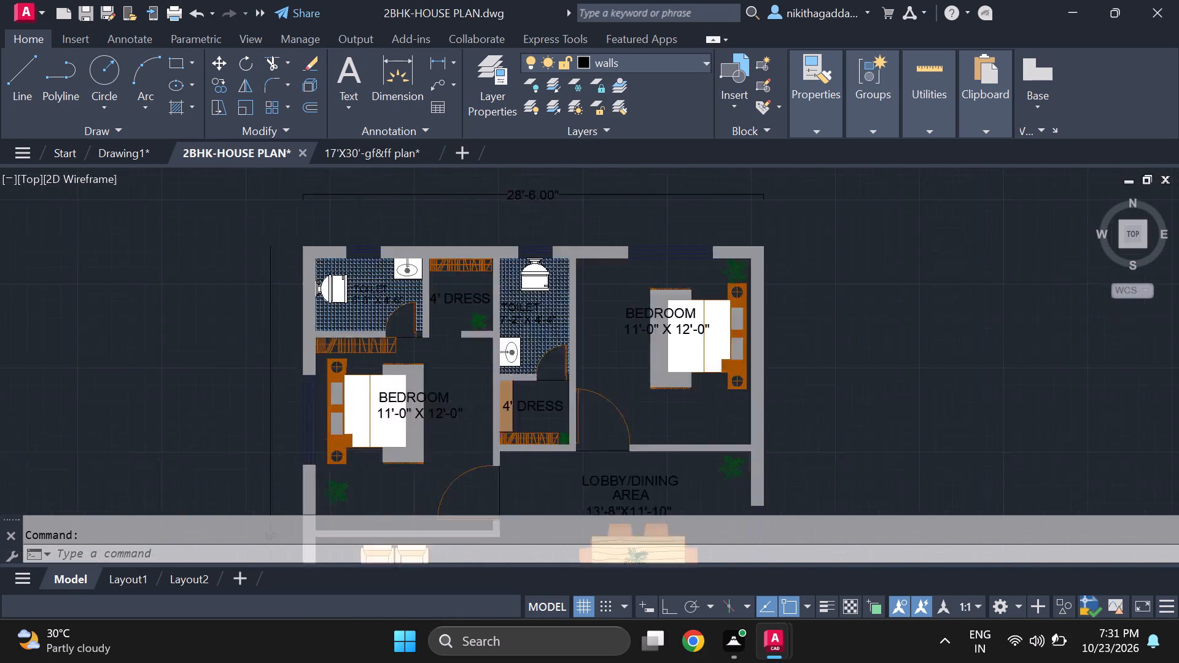
scroll(360, 343, up, 3)
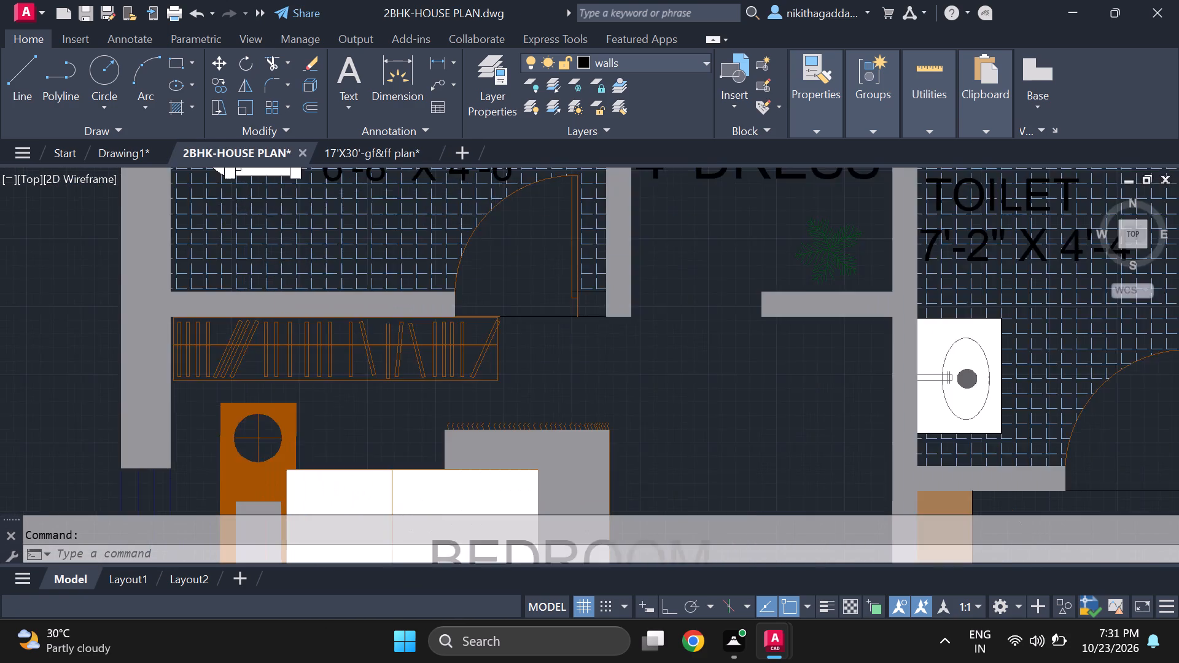
middle_drag(459, 354, 564, 361)
scroll(690, 328, up, 2)
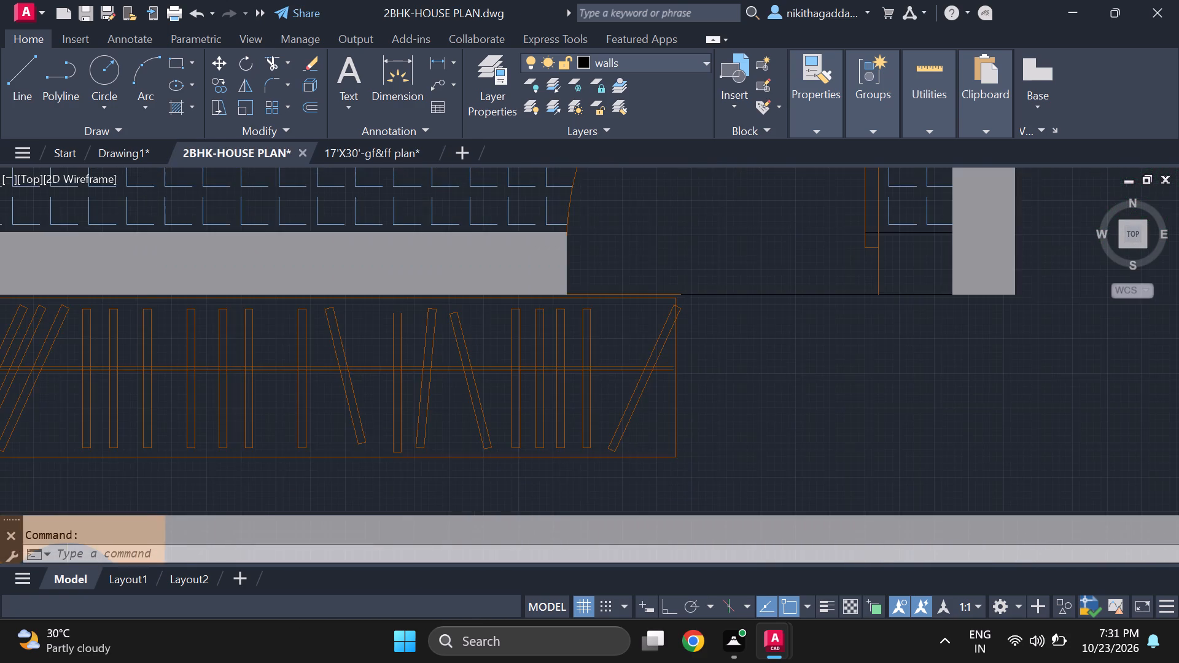
click(691, 325)
click(483, 444)
scroll(613, 285, up, 3)
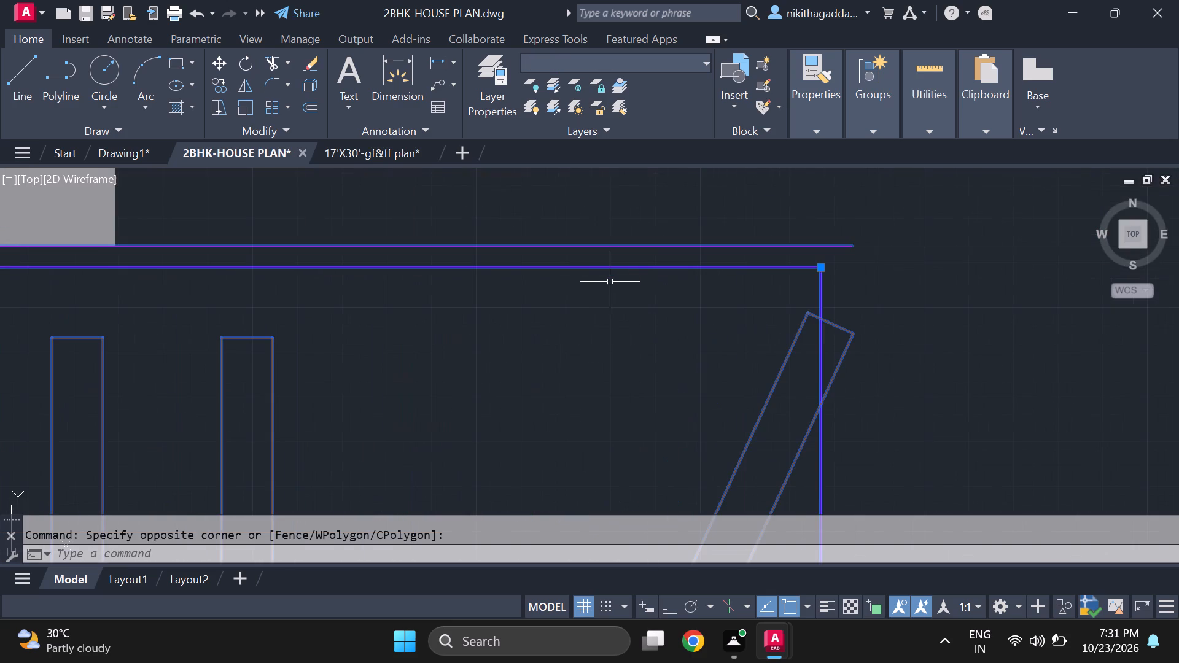
scroll(519, 222, down, 3)
middle_drag(571, 481, 871, 352)
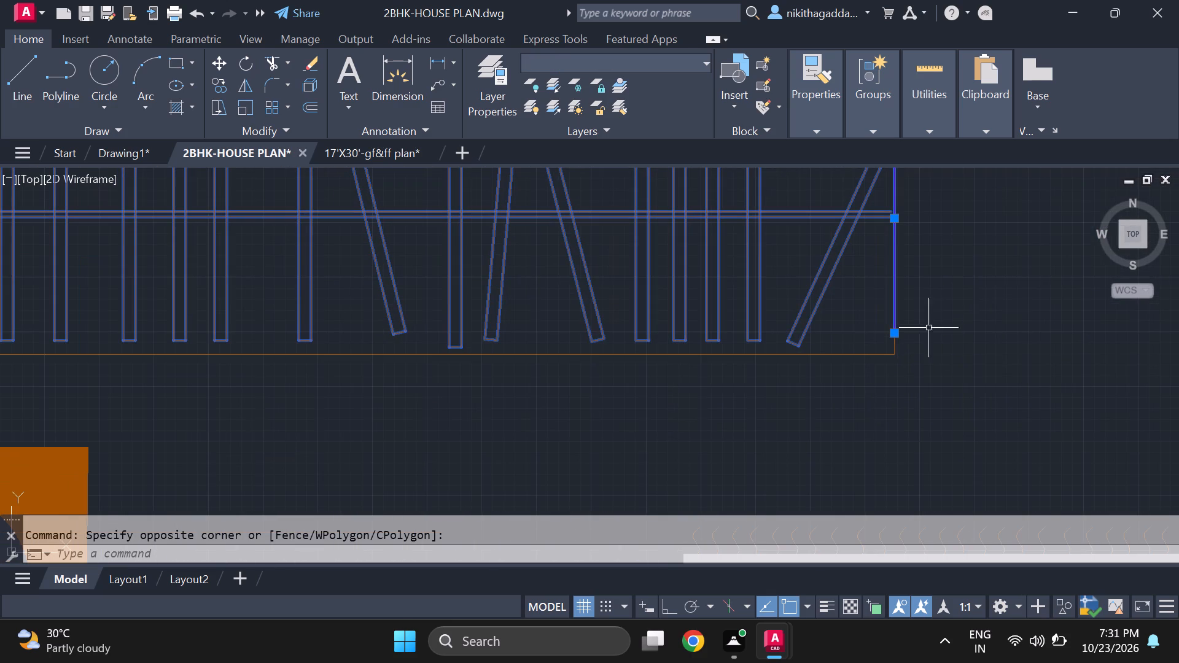
drag(997, 306, 988, 312)
click(274, 429)
scroll(107, 391, down, 4)
middle_drag(157, 406, 572, 485)
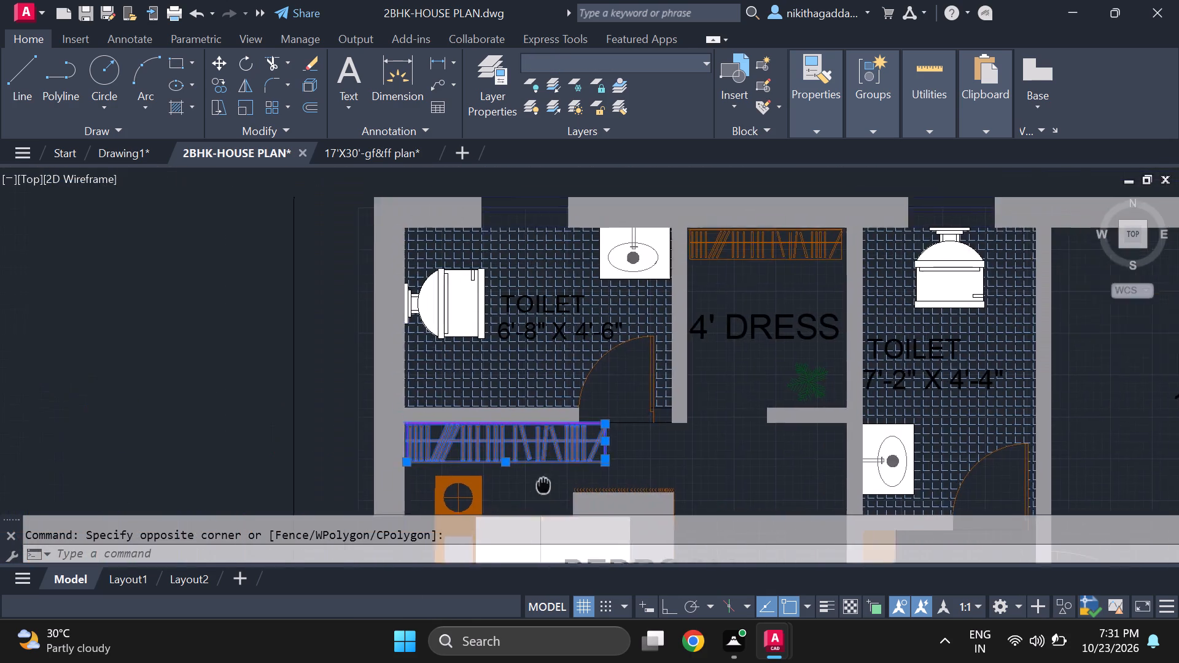
middle_drag(572, 485, 606, 481)
scroll(487, 444, up, 4)
scroll(402, 386, down, 3)
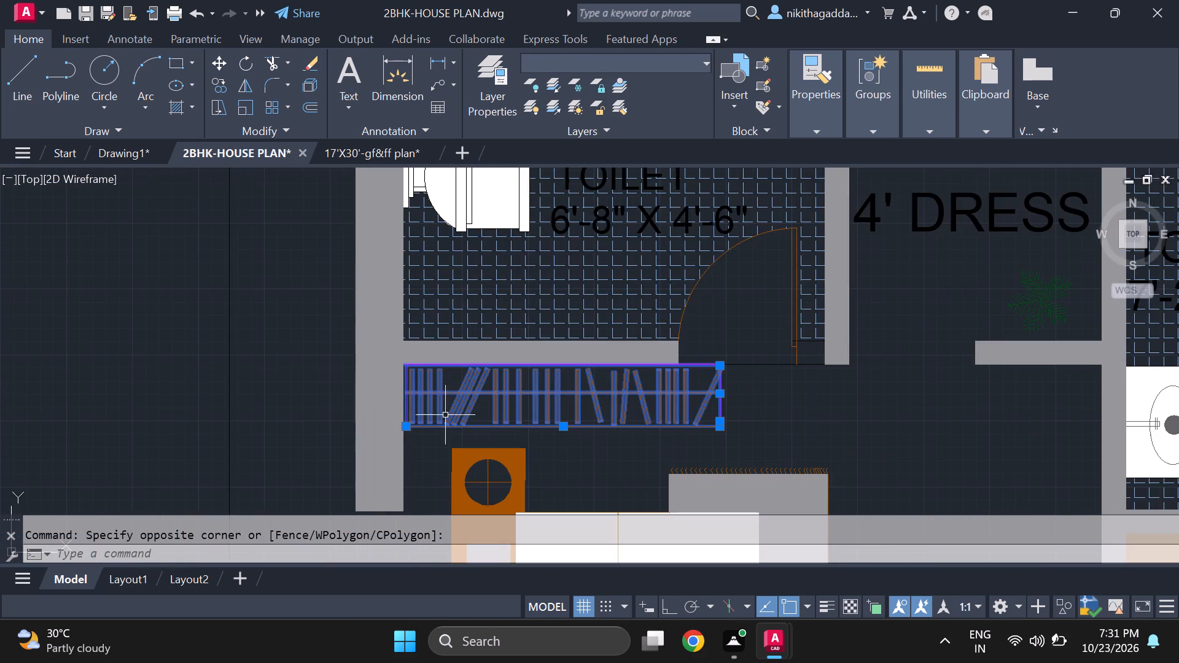
scroll(445, 415, up, 2)
scroll(446, 415, down, 3)
scroll(439, 419, up, 3)
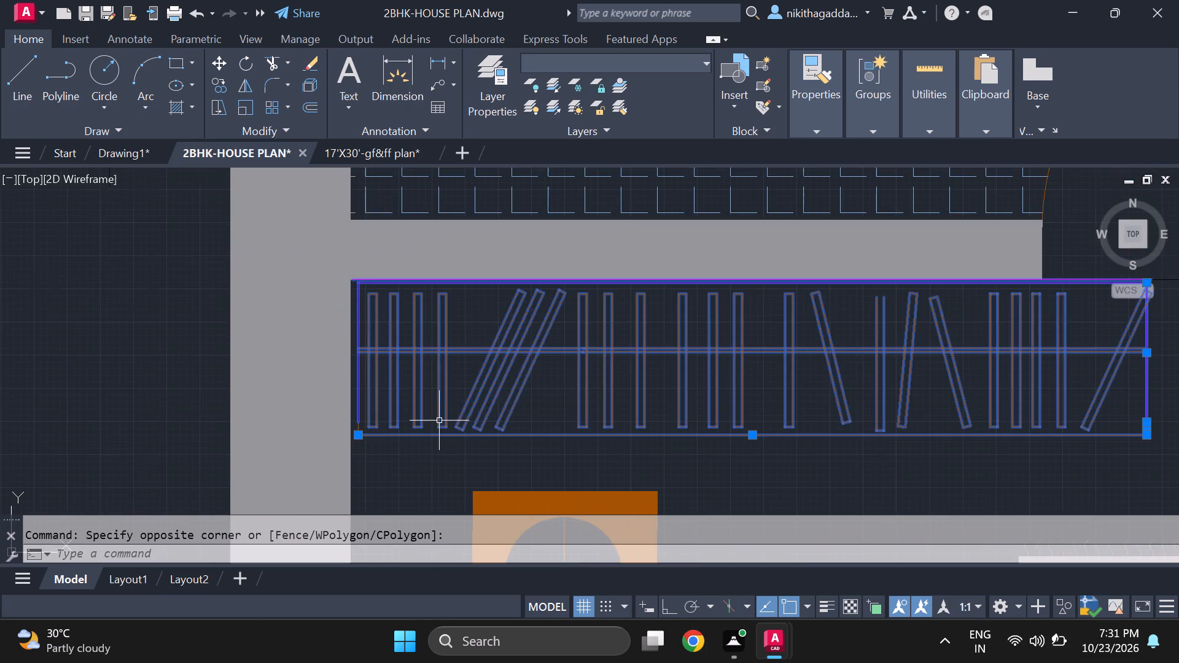
scroll(405, 414, up, 2)
scroll(243, 454, up, 2)
click(361, 434)
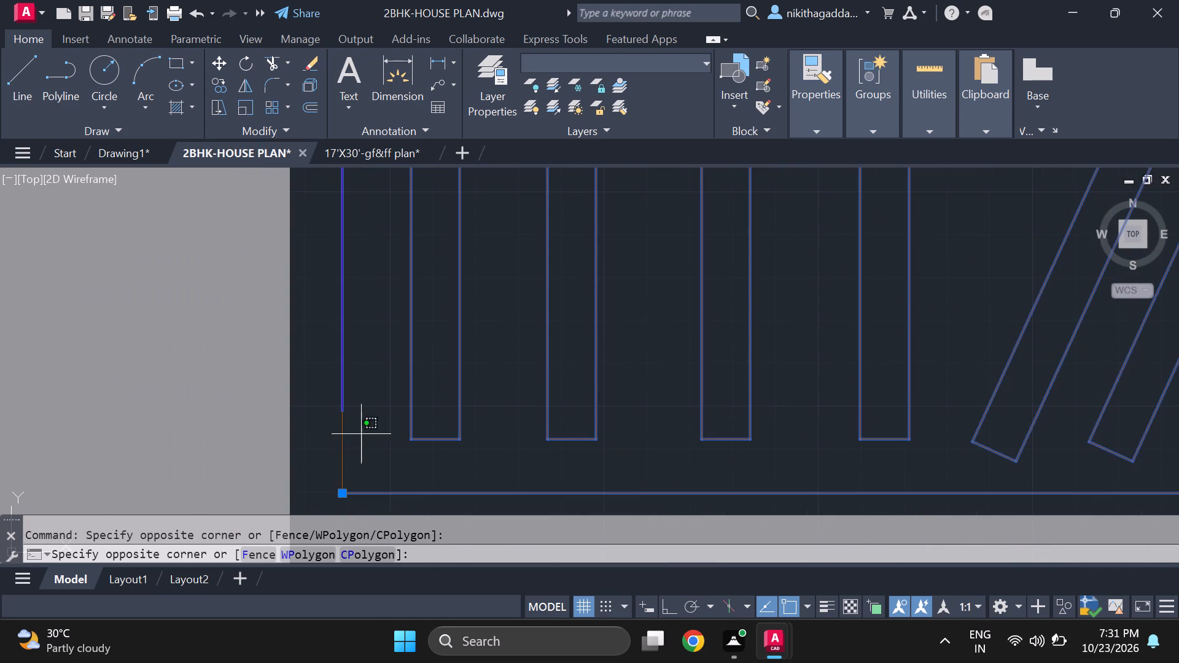
click(326, 457)
scroll(371, 394, down, 3)
scroll(504, 182, down, 4)
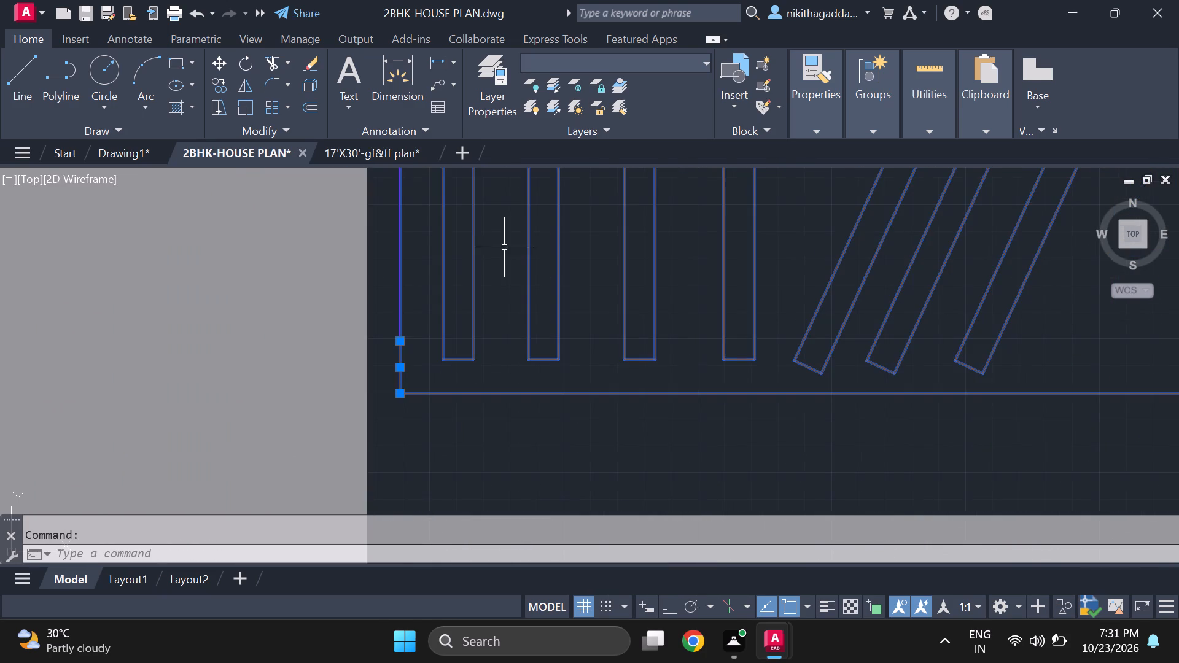
scroll(526, 262, down, 3)
middle_drag(646, 287, 411, 476)
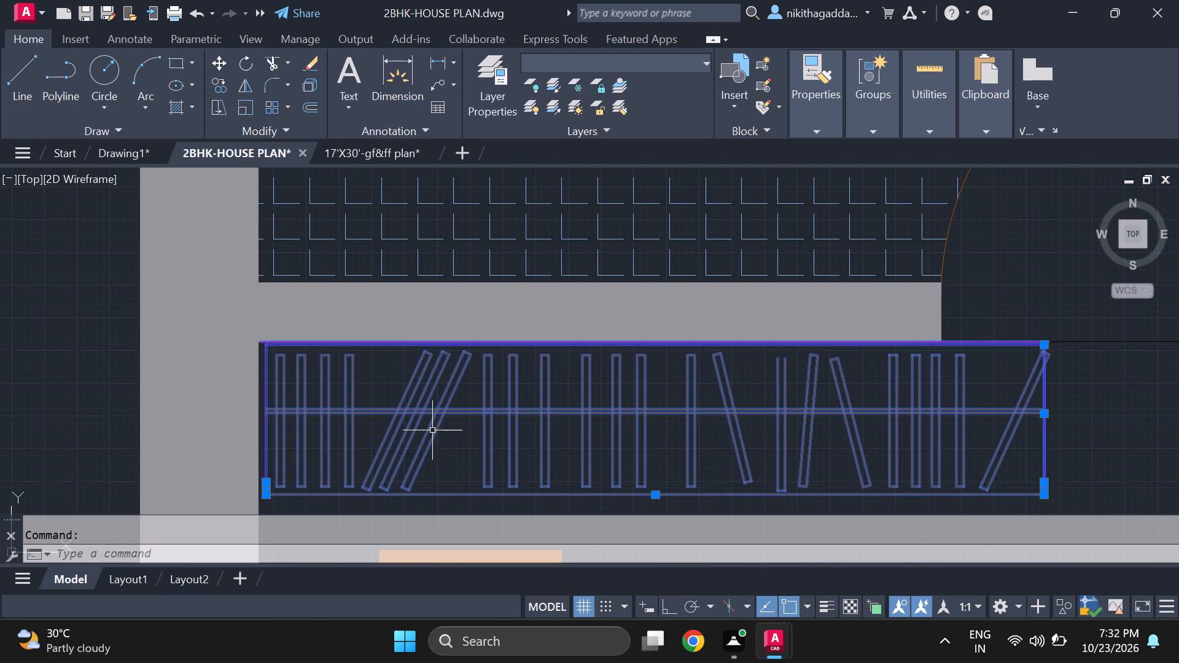
scroll(916, 377, down, 2)
scroll(941, 406, up, 2)
middle_drag(941, 406, 761, 408)
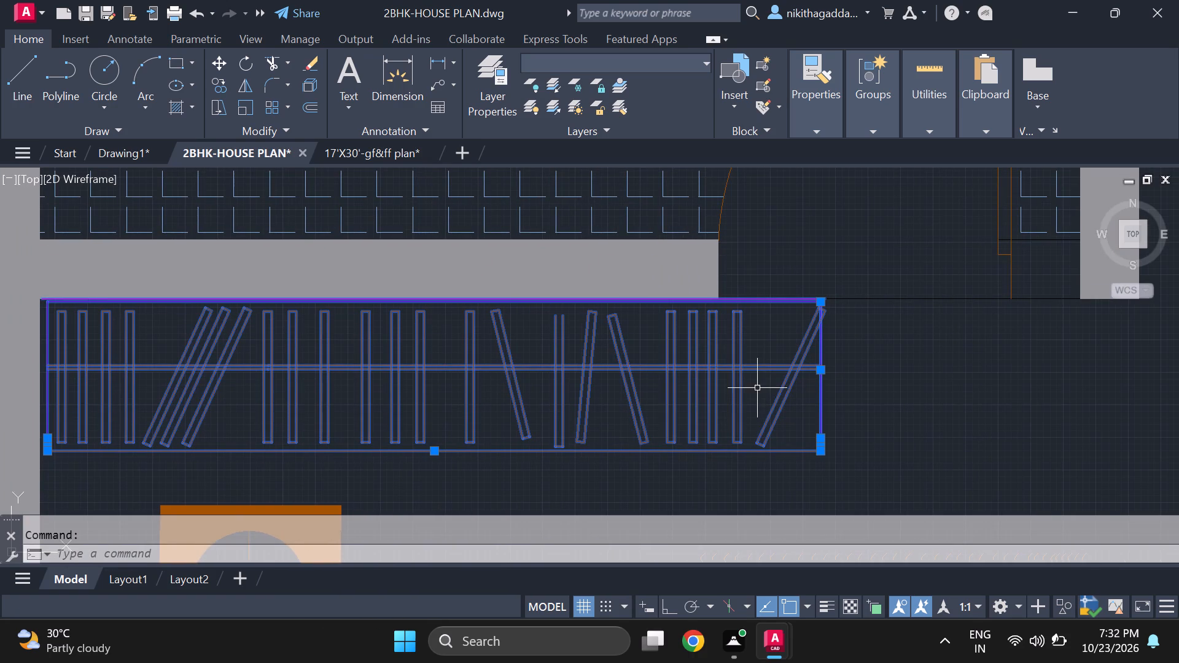
scroll(762, 378, down, 1)
scroll(765, 384, up, 3)
scroll(765, 384, down, 3)
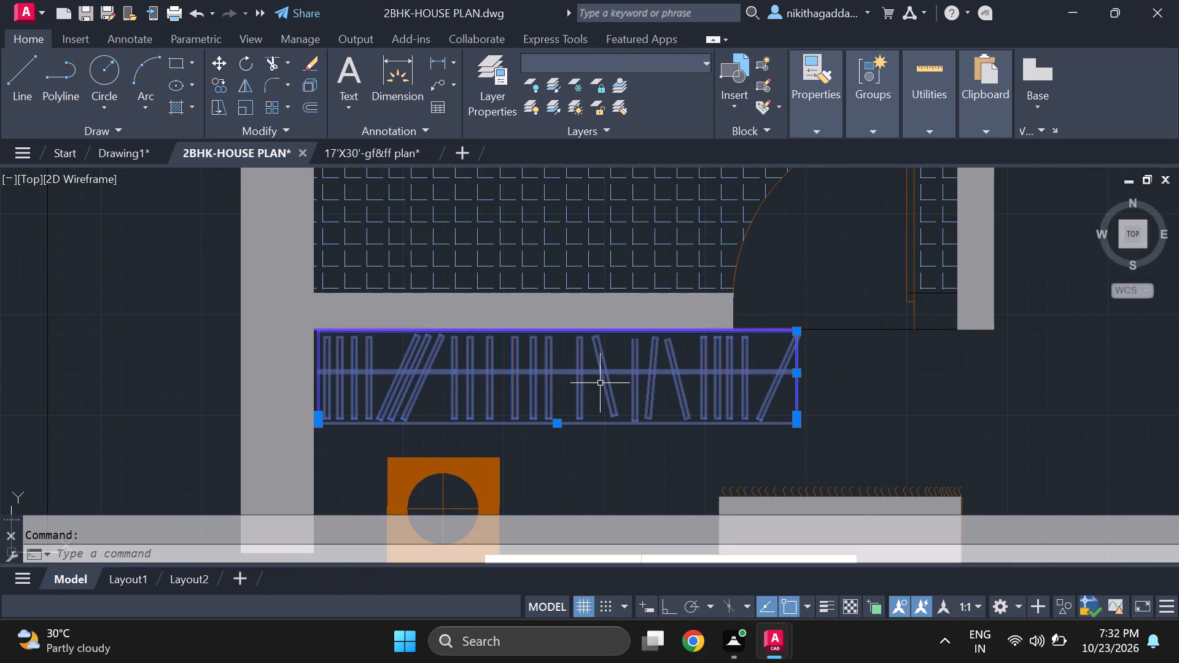
scroll(599, 383, down, 3)
scroll(604, 384, up, 3)
scroll(362, 390, up, 2)
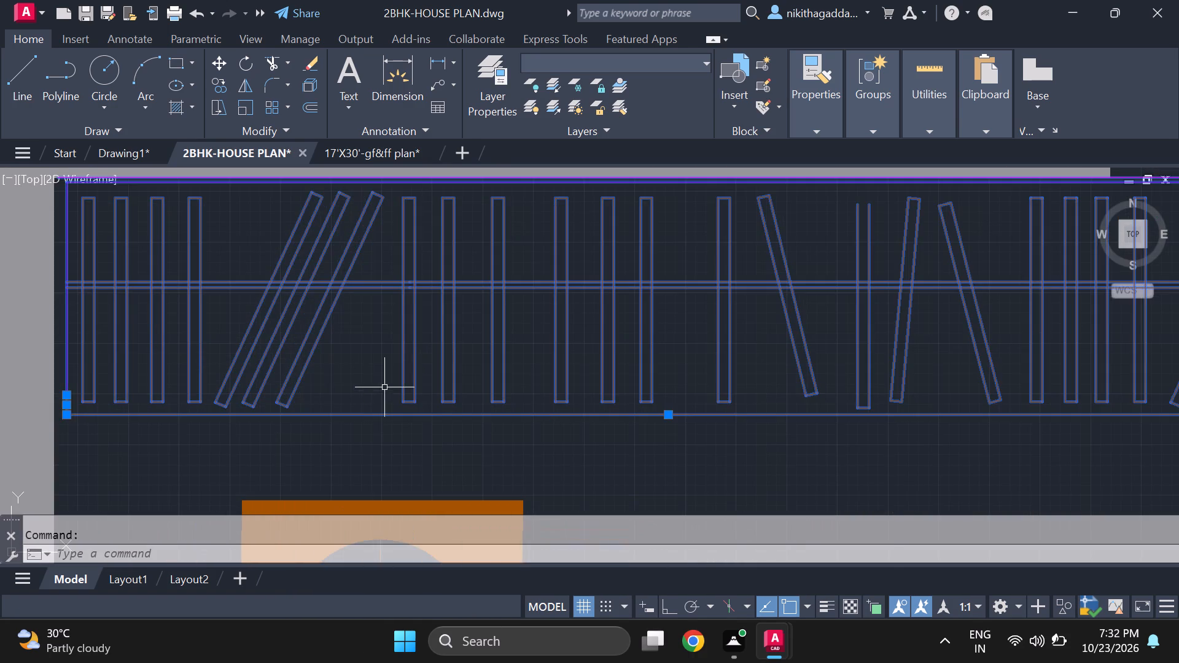
scroll(386, 387, down, 4)
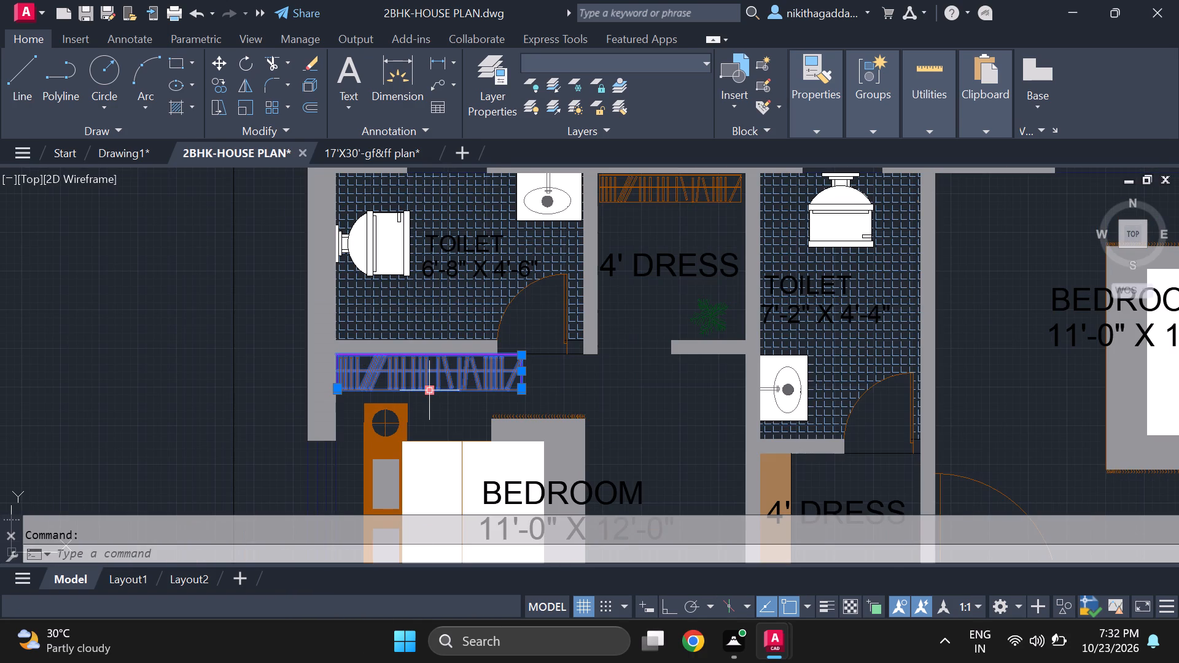
key(ctrl+c)
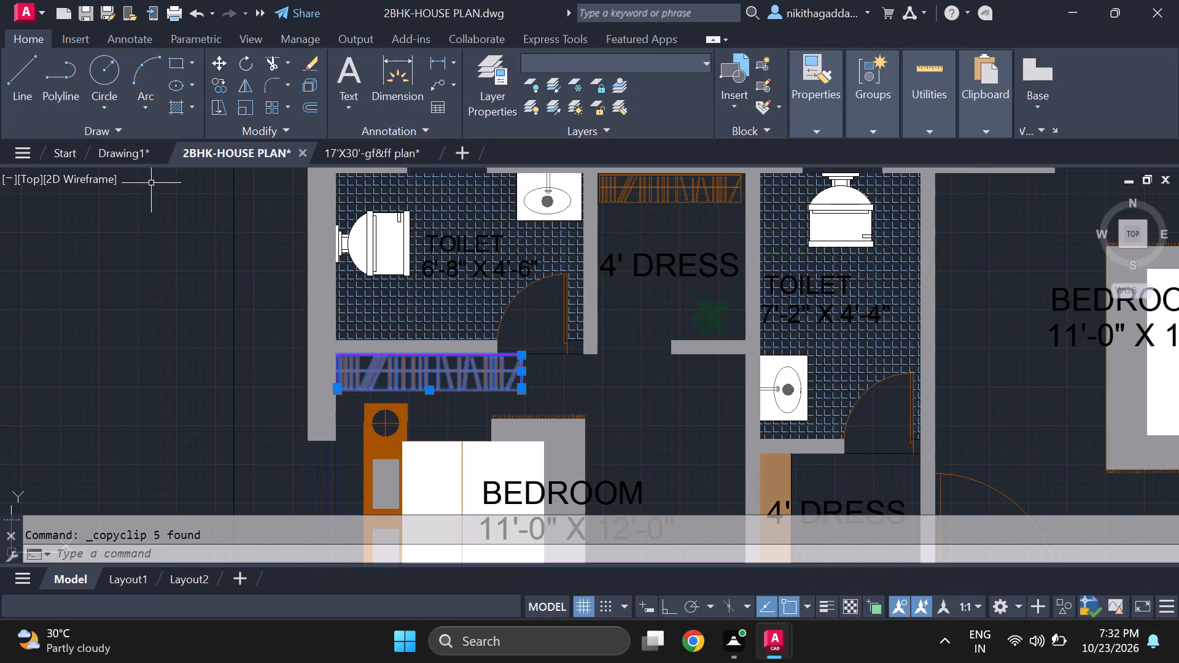
Paste the copied wardrobe into Drawing1, in the empty space outside the house beside the planted court.
click(117, 155)
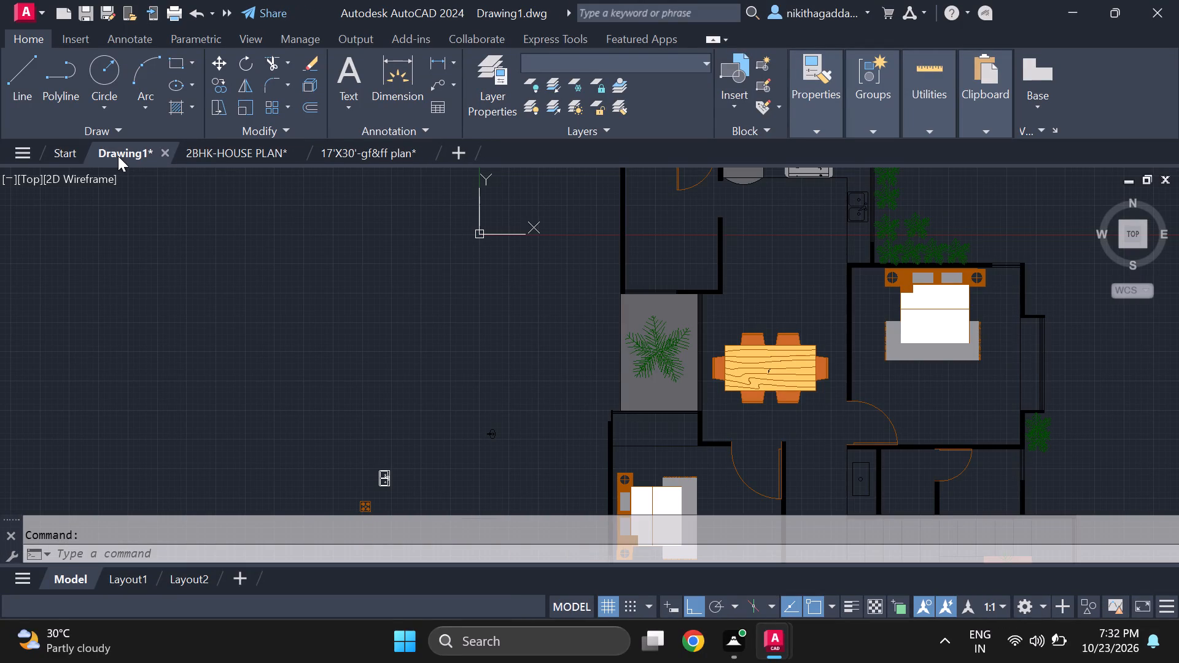
key(ctrl+v)
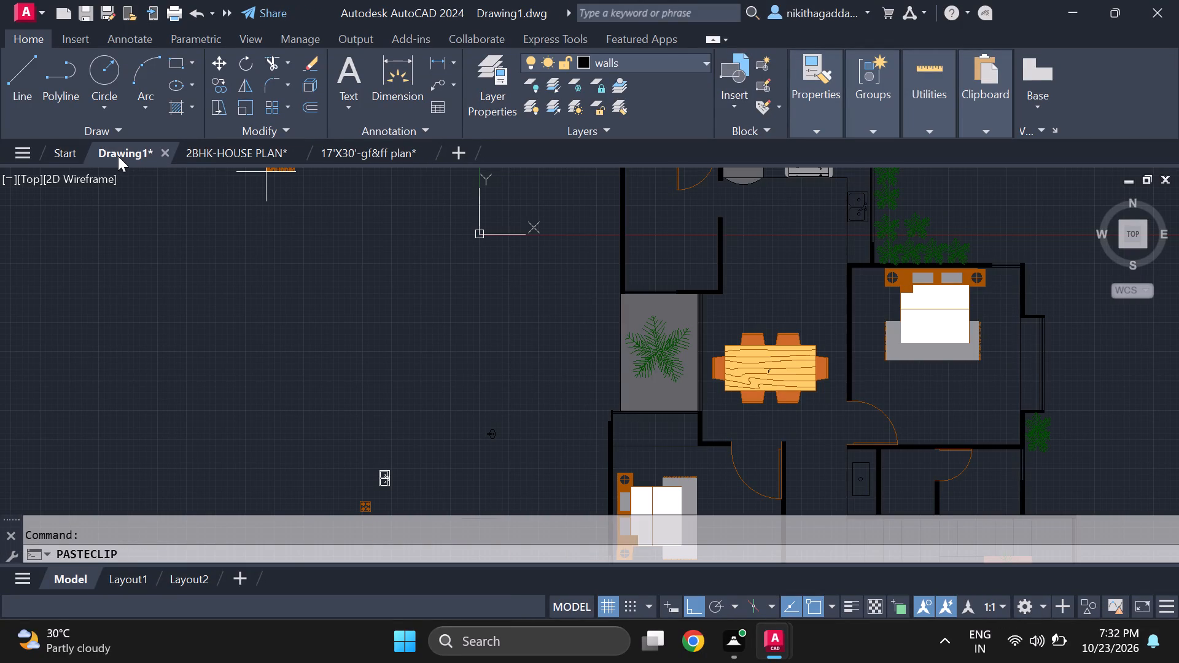
middle_drag(209, 339, 171, 326)
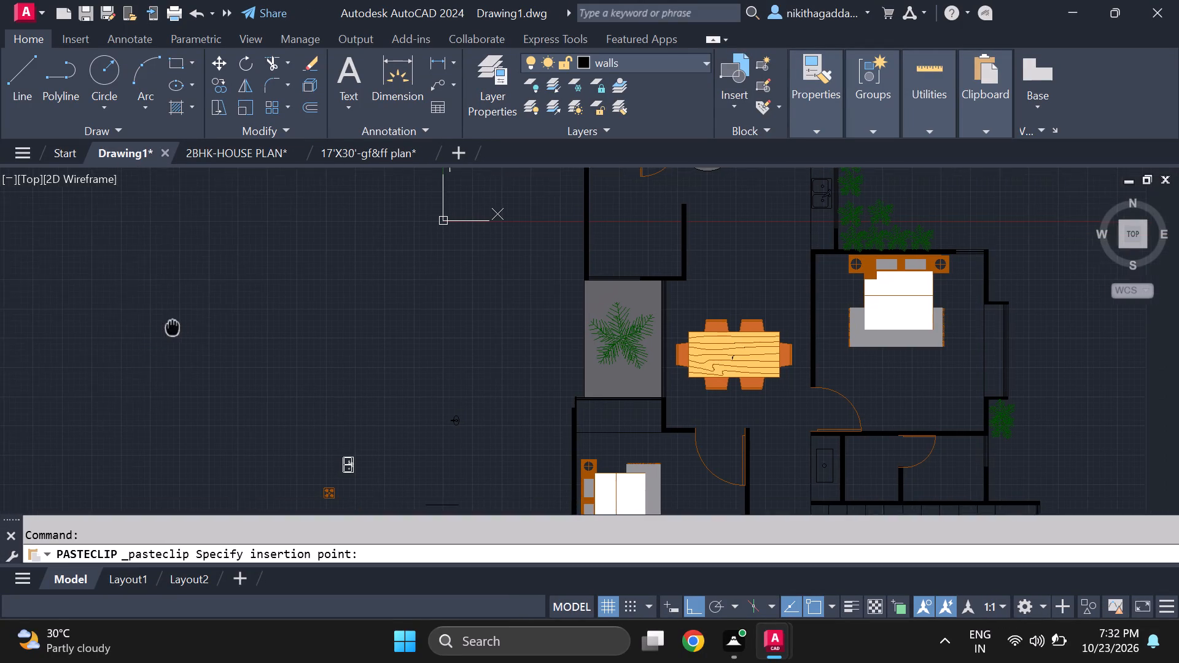
middle_drag(171, 326, 0, 338)
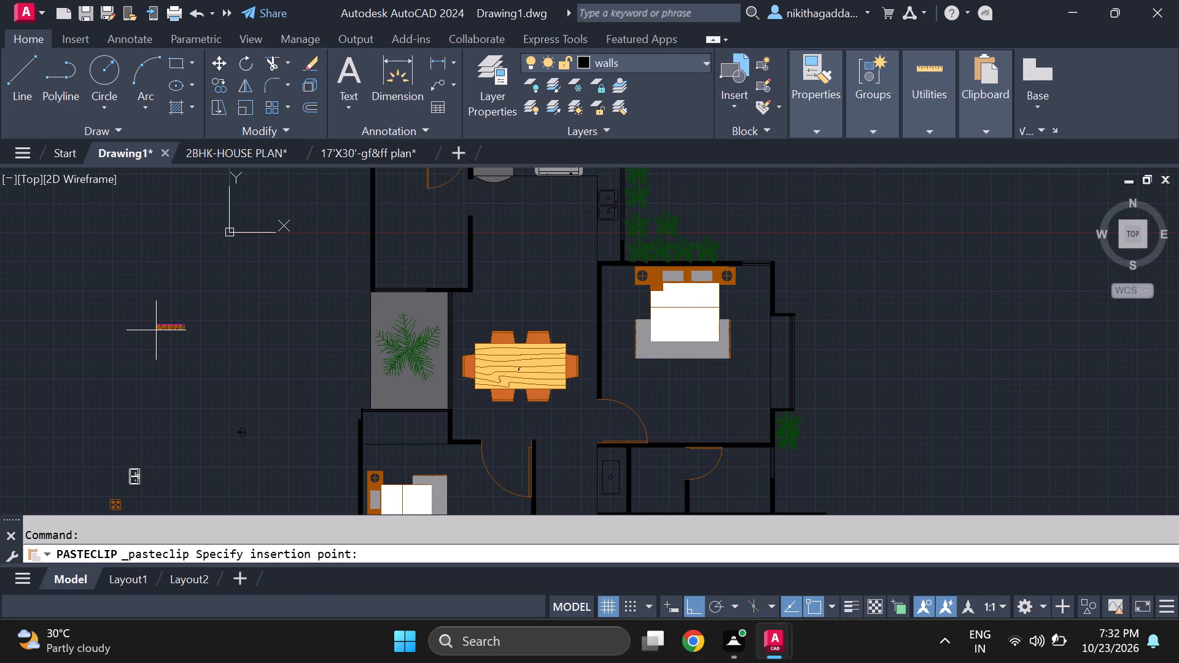
click(262, 367)
Scale up the pasted wardrobe beside the planted court freehand, using its upper-right corner as the base point.
scroll(280, 365, up, 1)
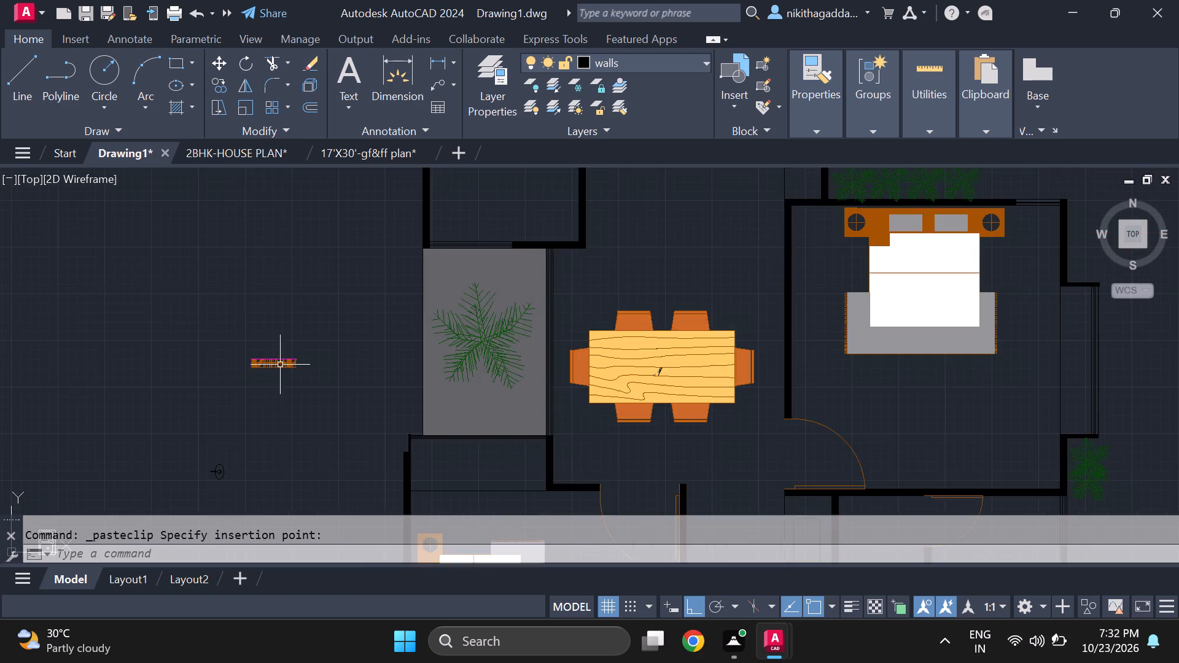
scroll(280, 365, up, 1)
click(313, 327)
click(155, 380)
scroll(252, 330, up, 2)
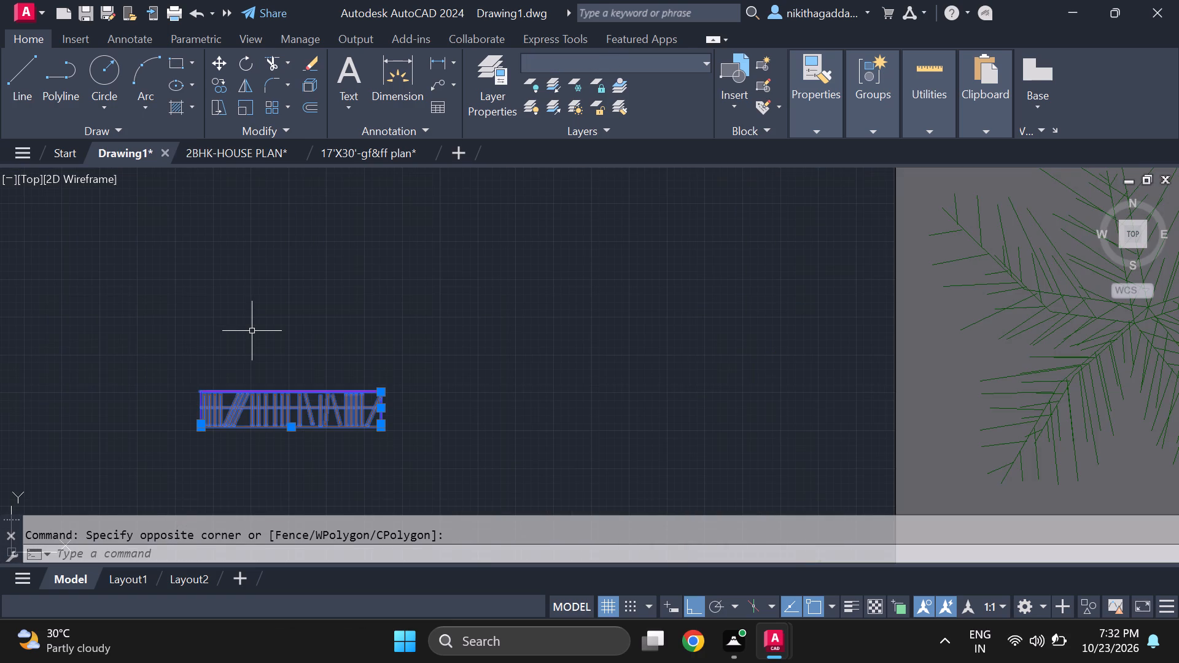
text(sca)
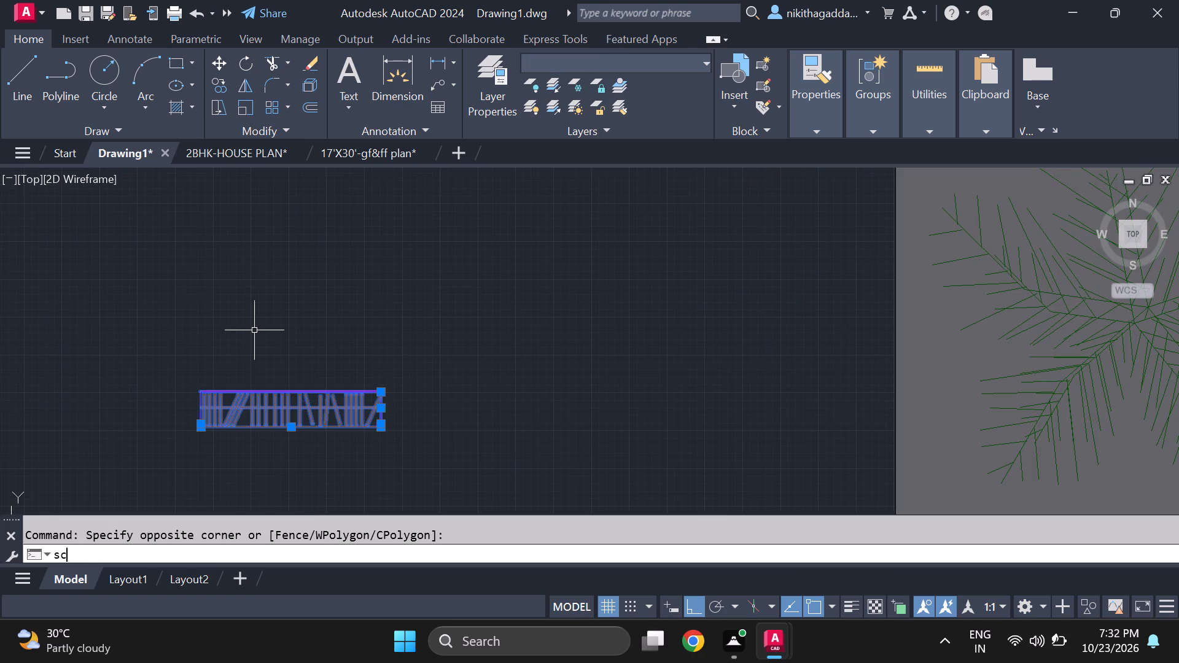
text(le)
key(Return)
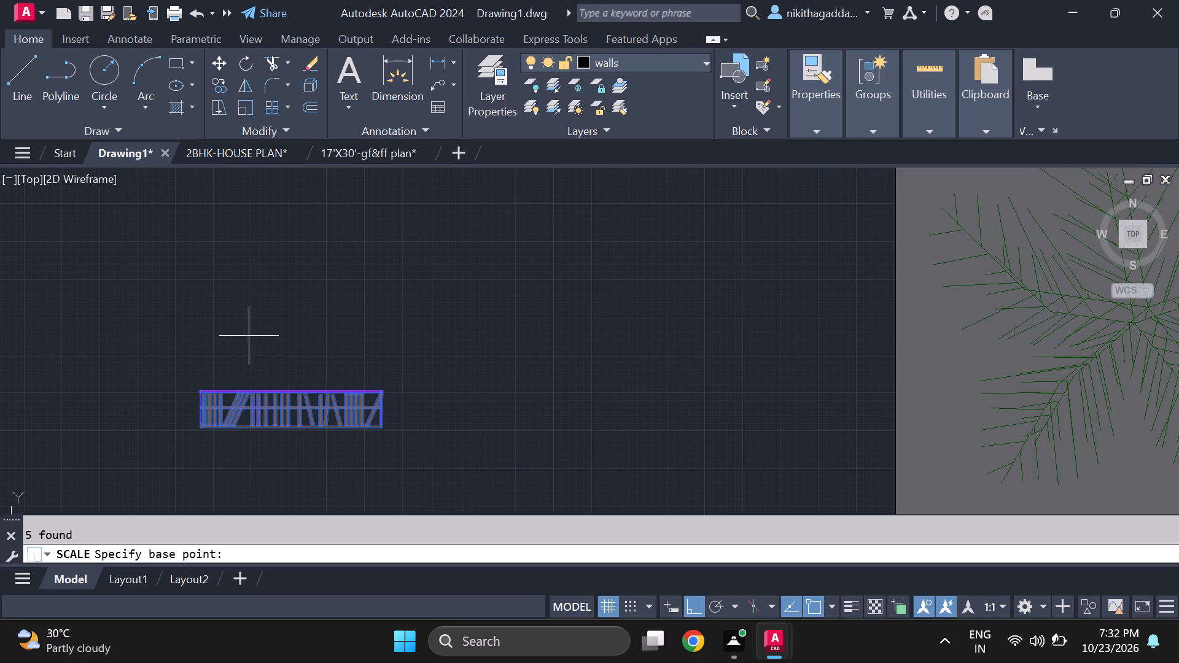
scroll(419, 435, up, 1)
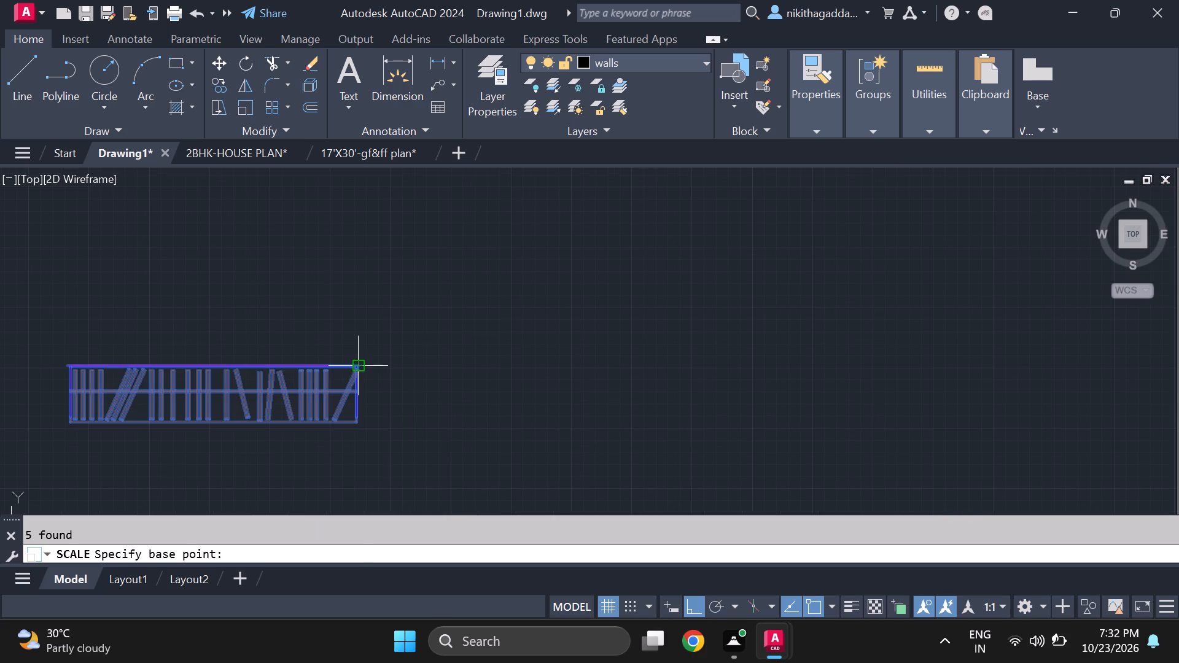
click(361, 365)
scroll(520, 258, down, 4)
middle_drag(523, 250, 441, 354)
scroll(441, 355, up, 1)
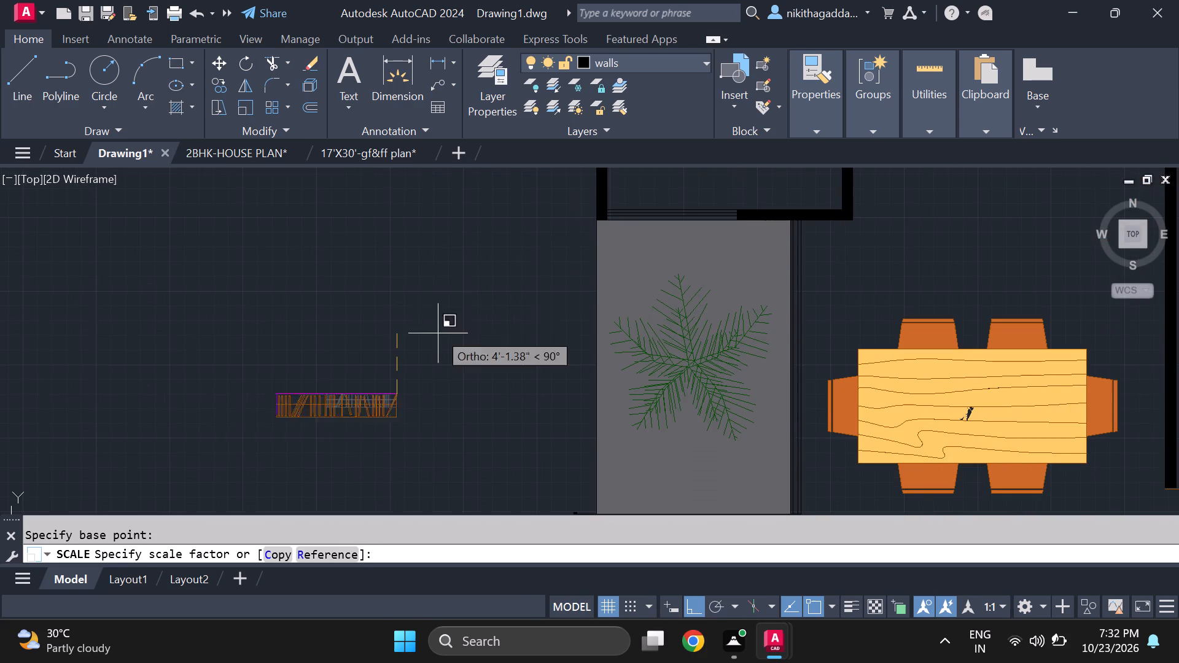
scroll(462, 240, down, 1)
middle_drag(464, 247, 464, 252)
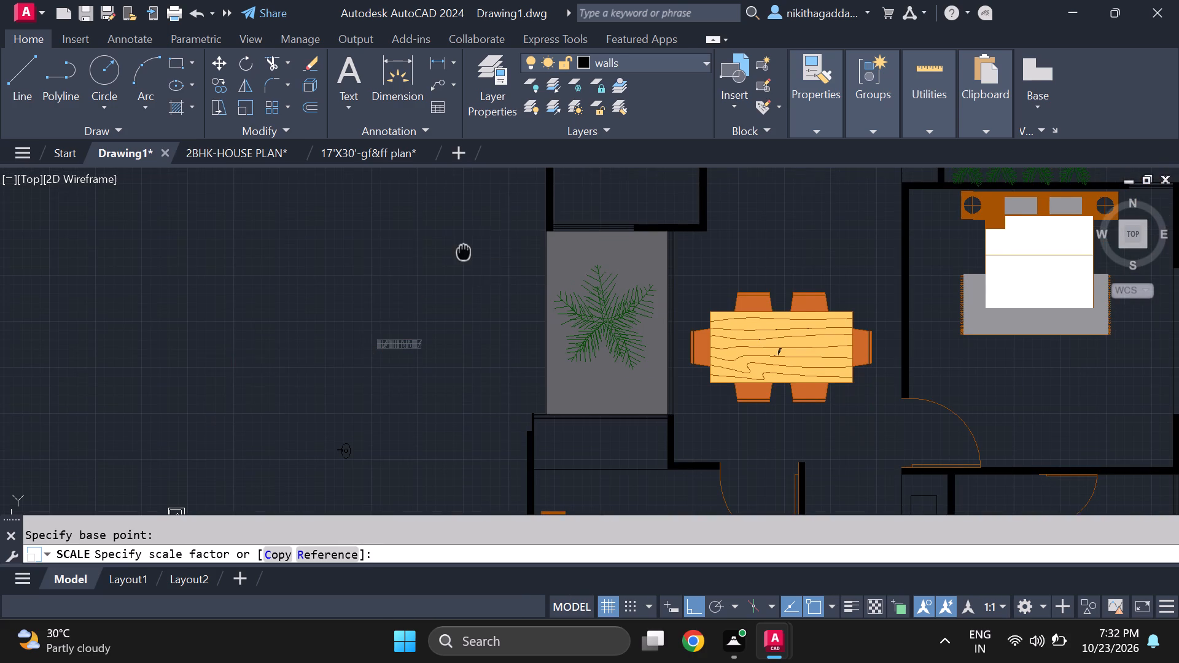
middle_drag(464, 252, 461, 252)
click(456, 246)
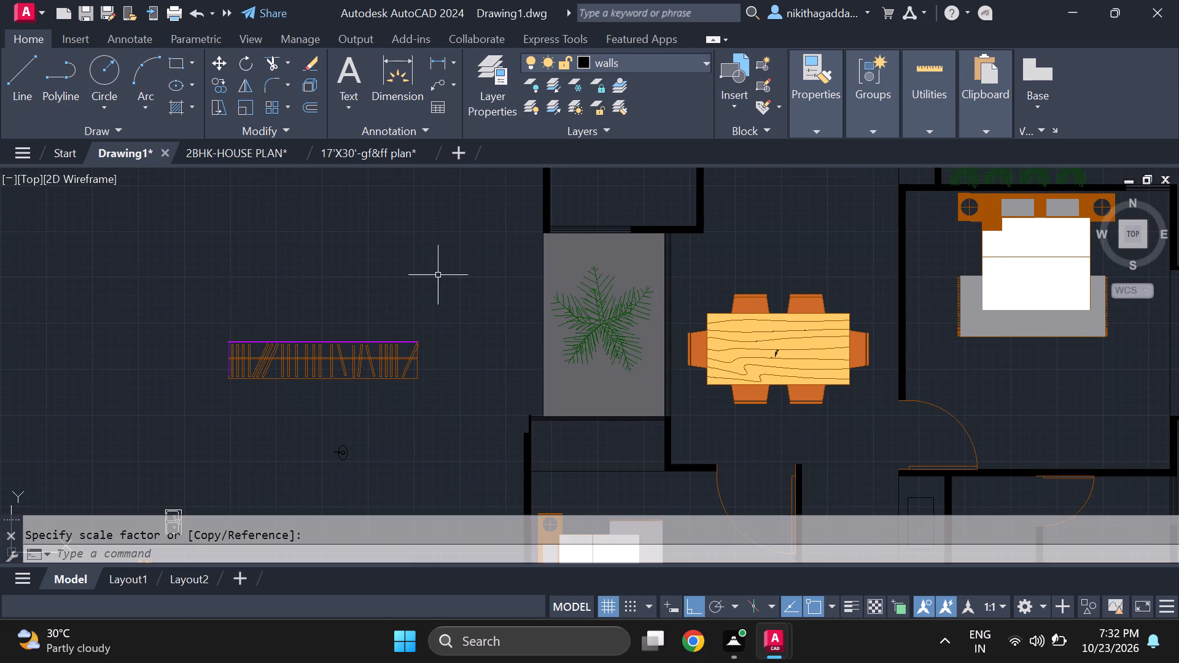
Examine the enlarged wardrobe's edges, corners and hangers.
scroll(313, 371, up, 1)
scroll(183, 322, up, 3)
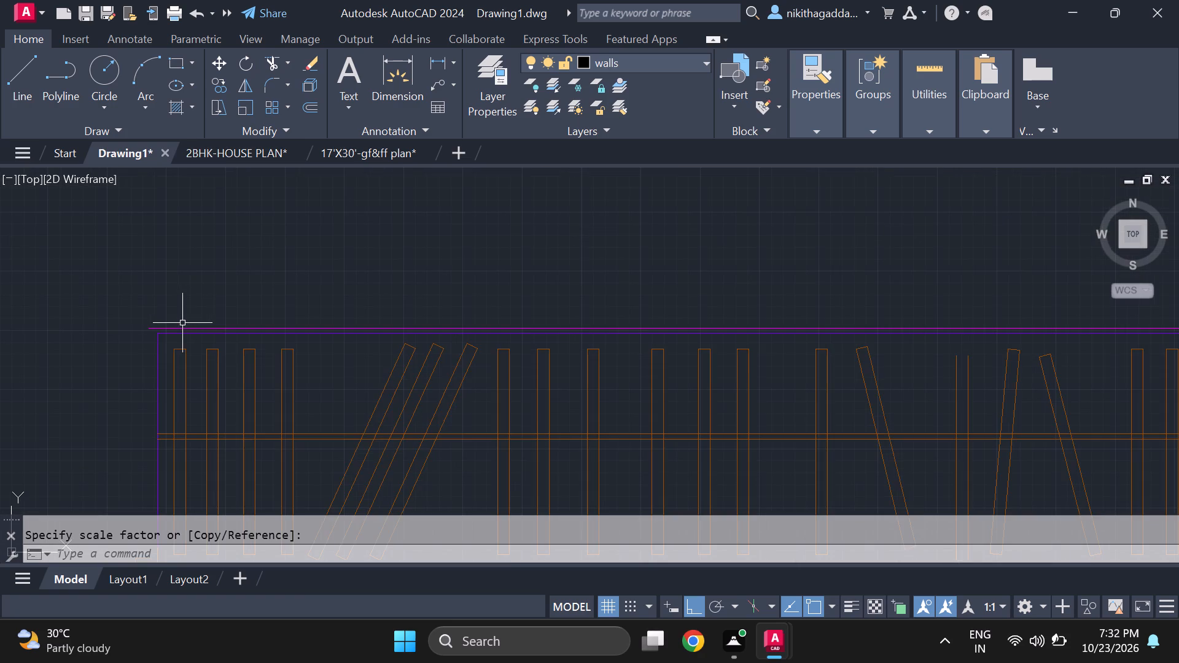
scroll(182, 323, down, 3)
scroll(141, 331, up, 3)
middle_drag(145, 334, 0, 211)
scroll(0, 211, down, 2)
middle_drag(70, 275, 79, 281)
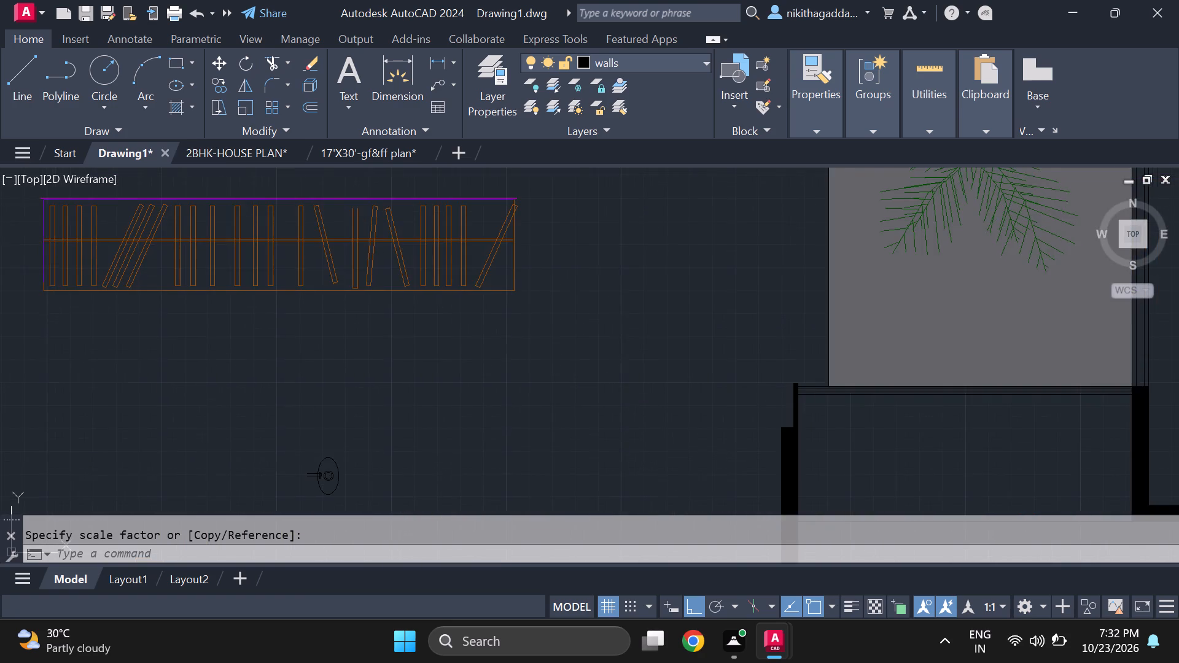
middle_drag(79, 281, 183, 363)
scroll(85, 330, up, 2)
middle_drag(114, 318, 112, 364)
scroll(112, 364, down, 2)
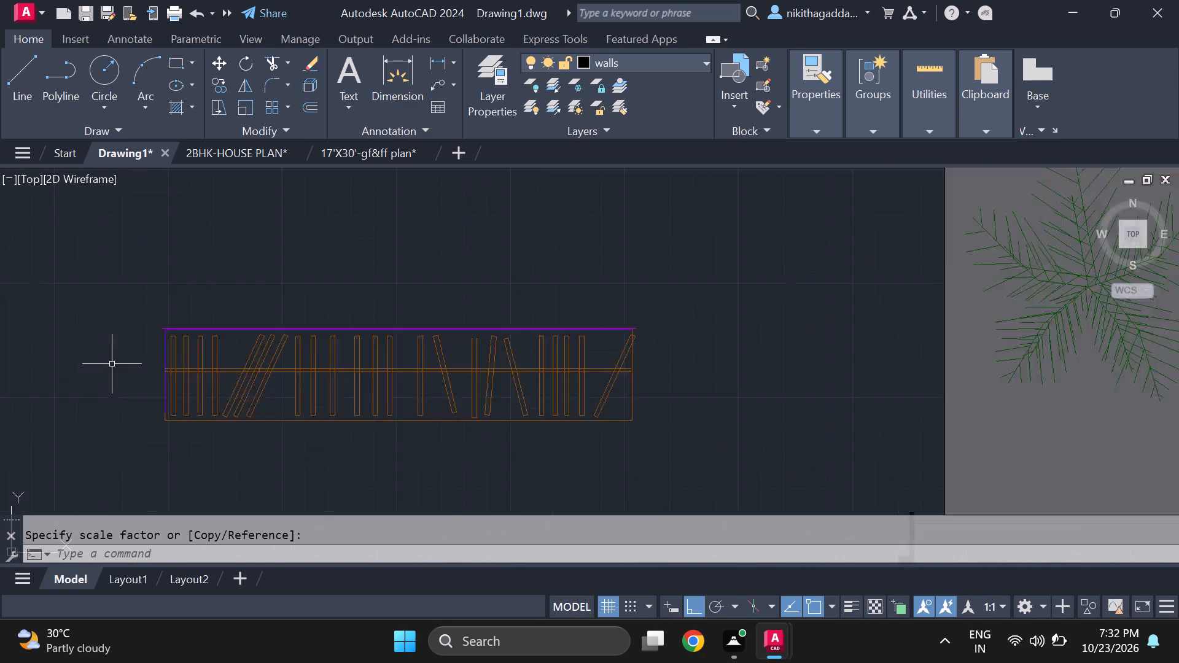
scroll(112, 364, down, 2)
scroll(125, 347, up, 3)
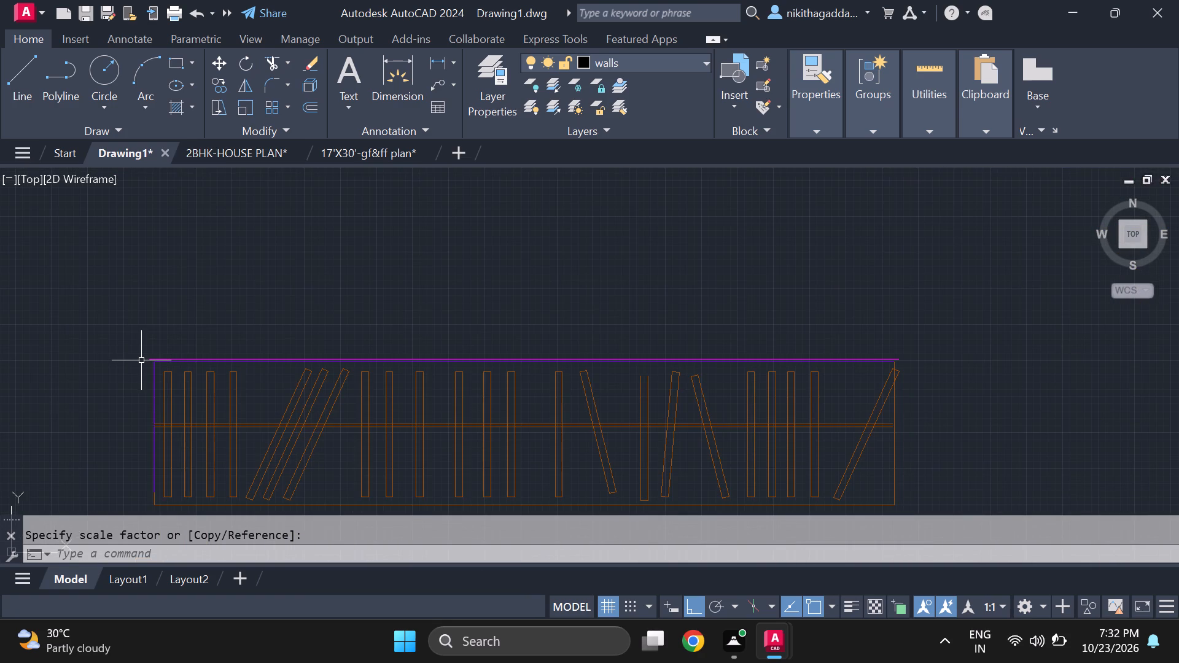
On the closet layer, trace the wardrobe's outer top edge and draw its outer left side down to the bottom-left corner.
click(672, 69)
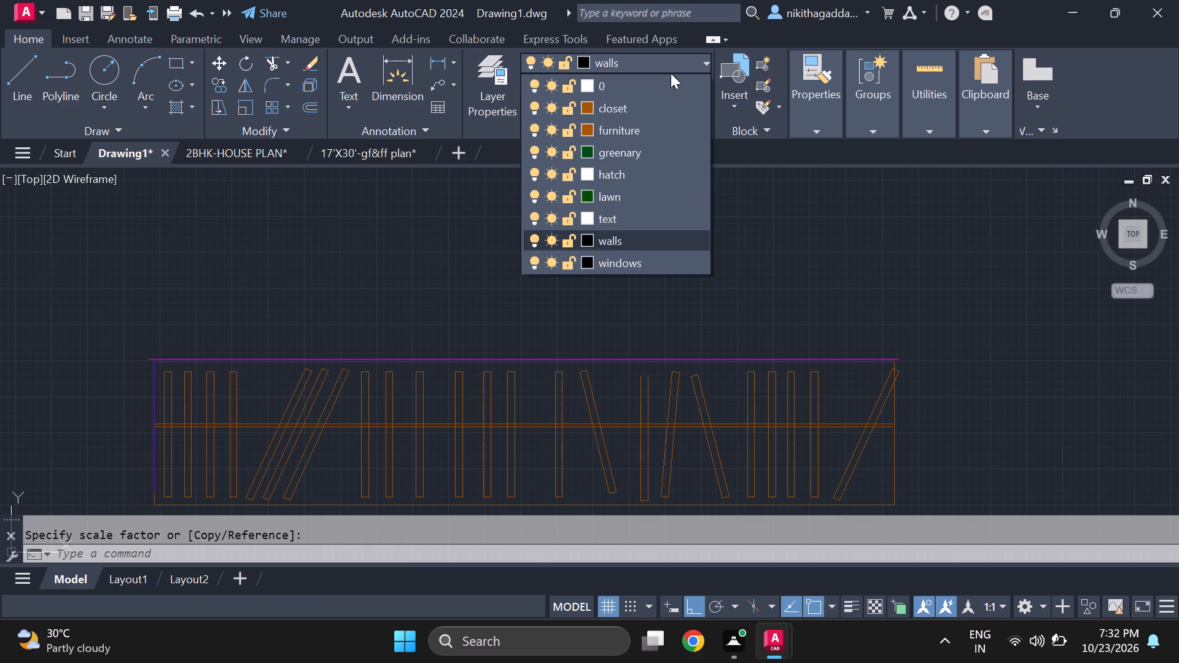
click(629, 107)
key(l)
key(Return)
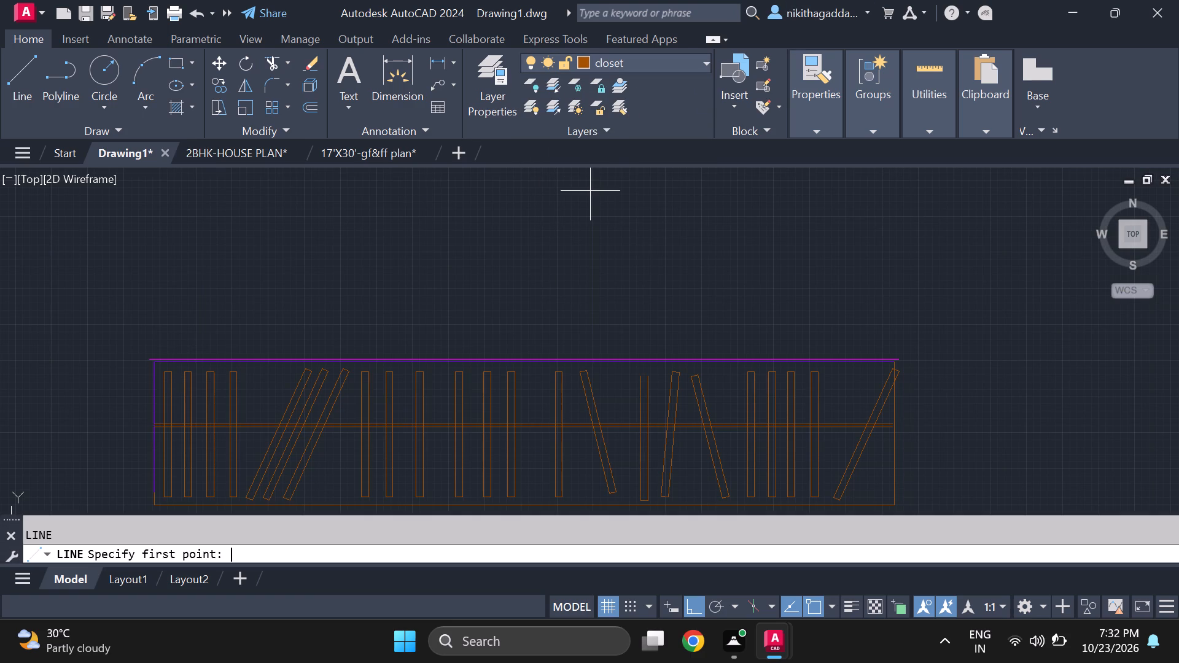
scroll(879, 343, up, 2)
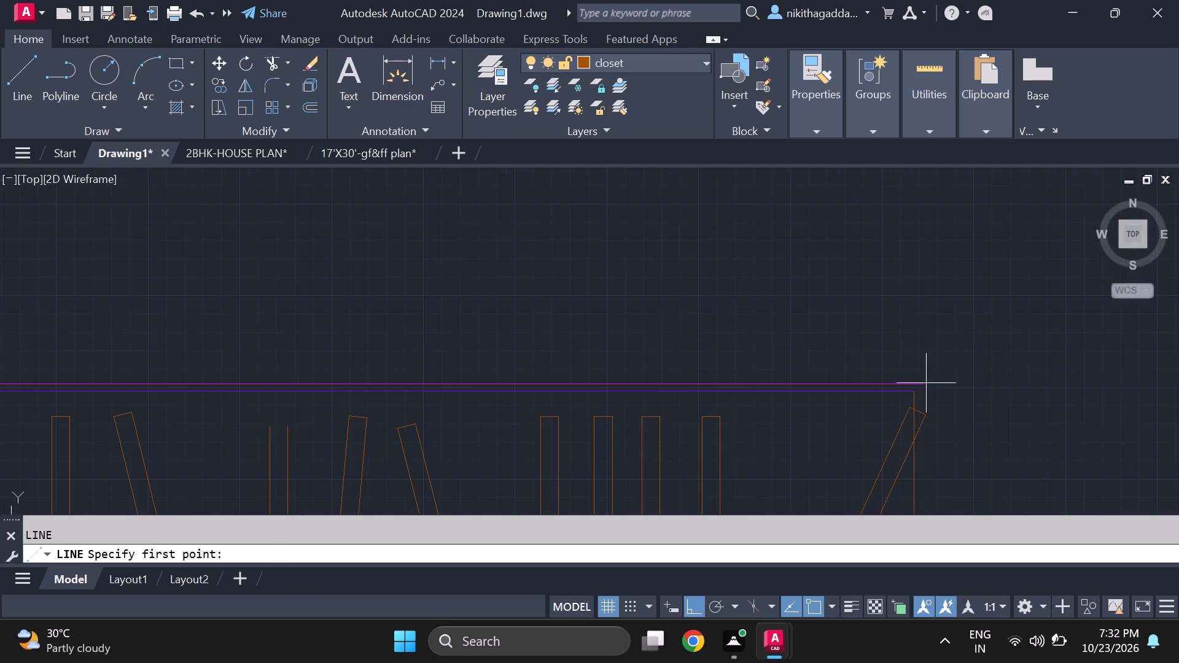
click(928, 381)
middle_drag(6, 365, 537, 304)
scroll(323, 324, down, 3)
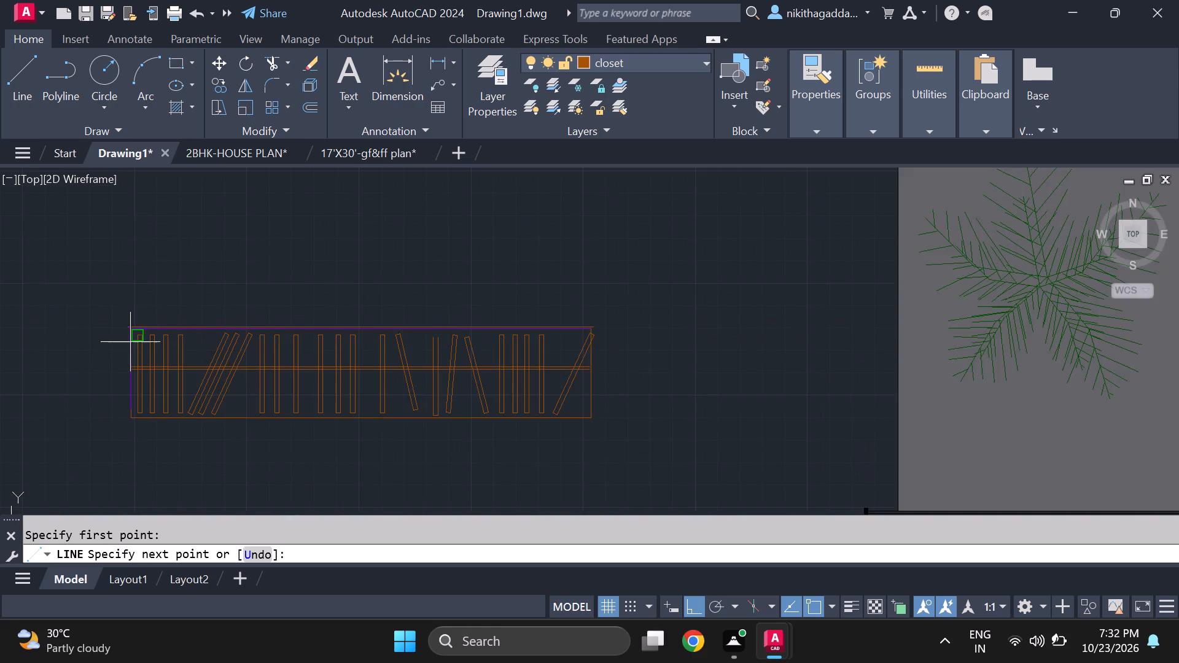
middle_drag(125, 341, 296, 349)
scroll(288, 338, up, 3)
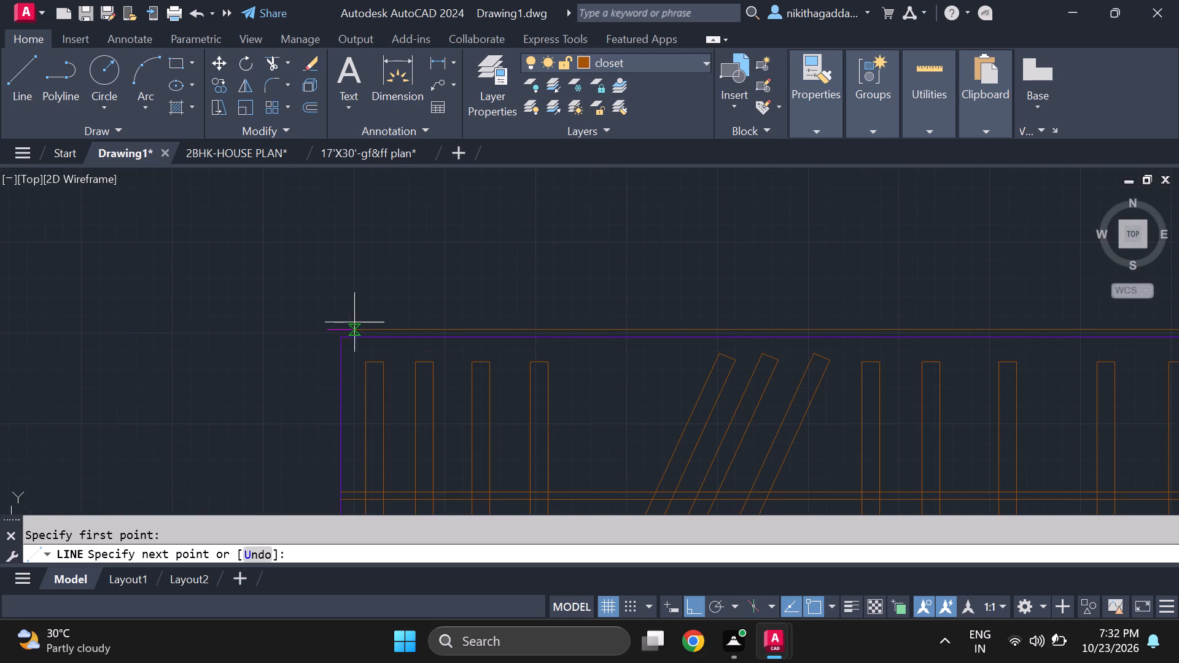
click(329, 327)
middle_drag(329, 468, 376, 318)
scroll(381, 406, down, 2)
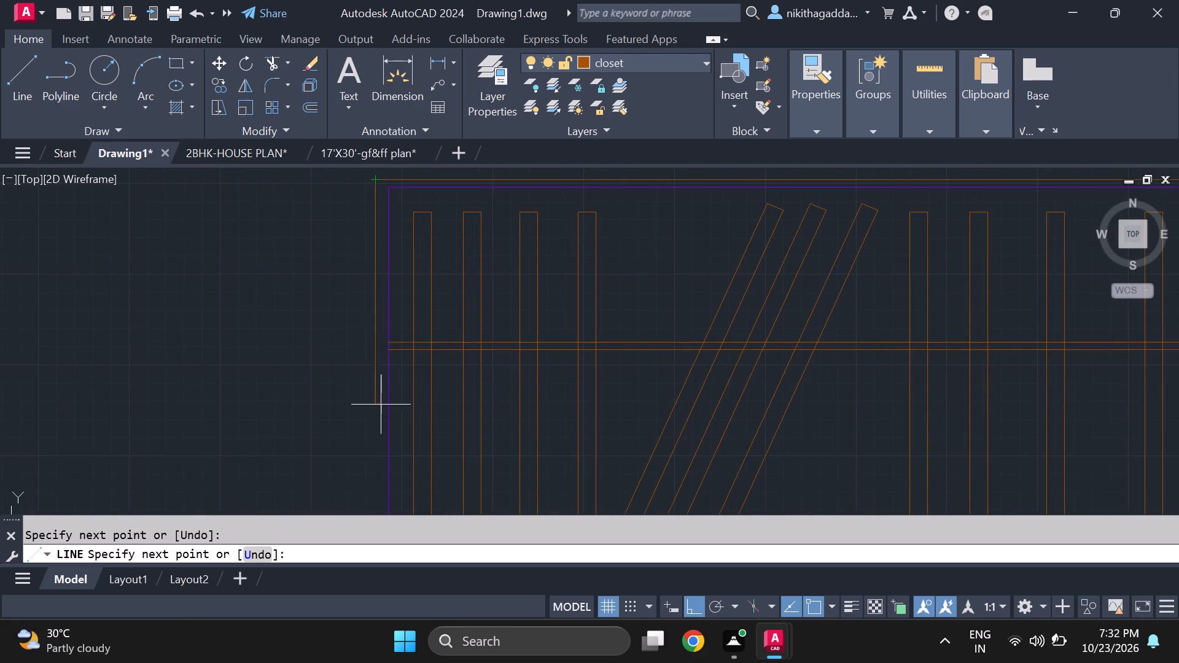
scroll(381, 408, down, 1)
scroll(371, 439, up, 3)
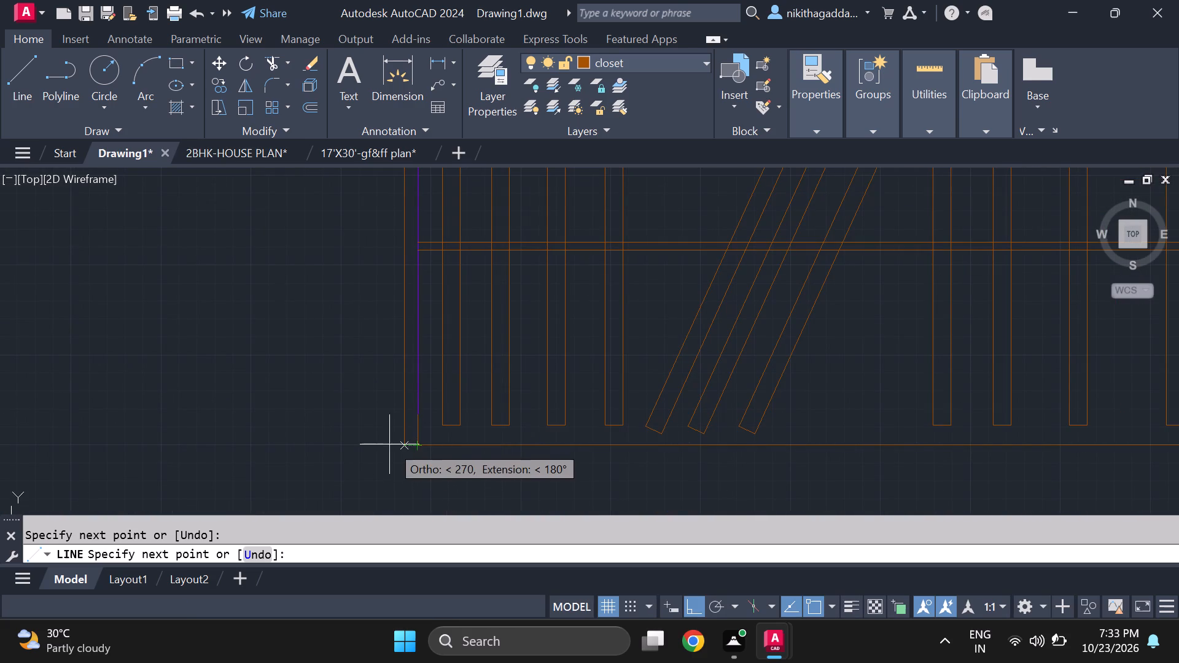
scroll(401, 444, up, 2)
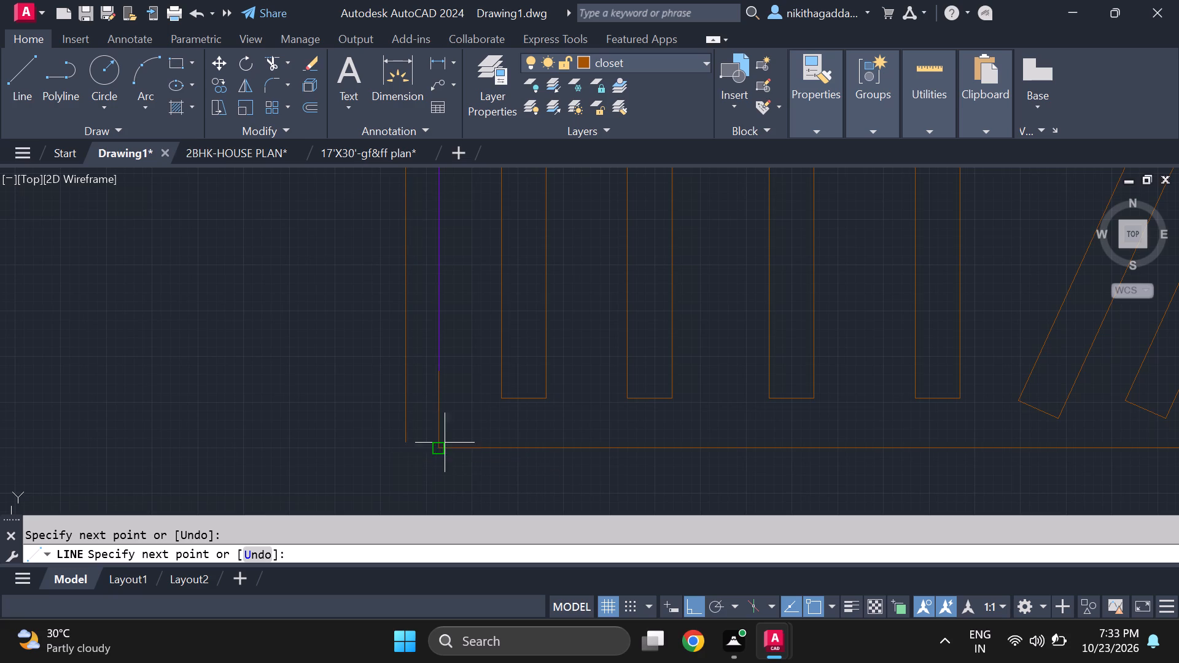
click(410, 446)
click(440, 450)
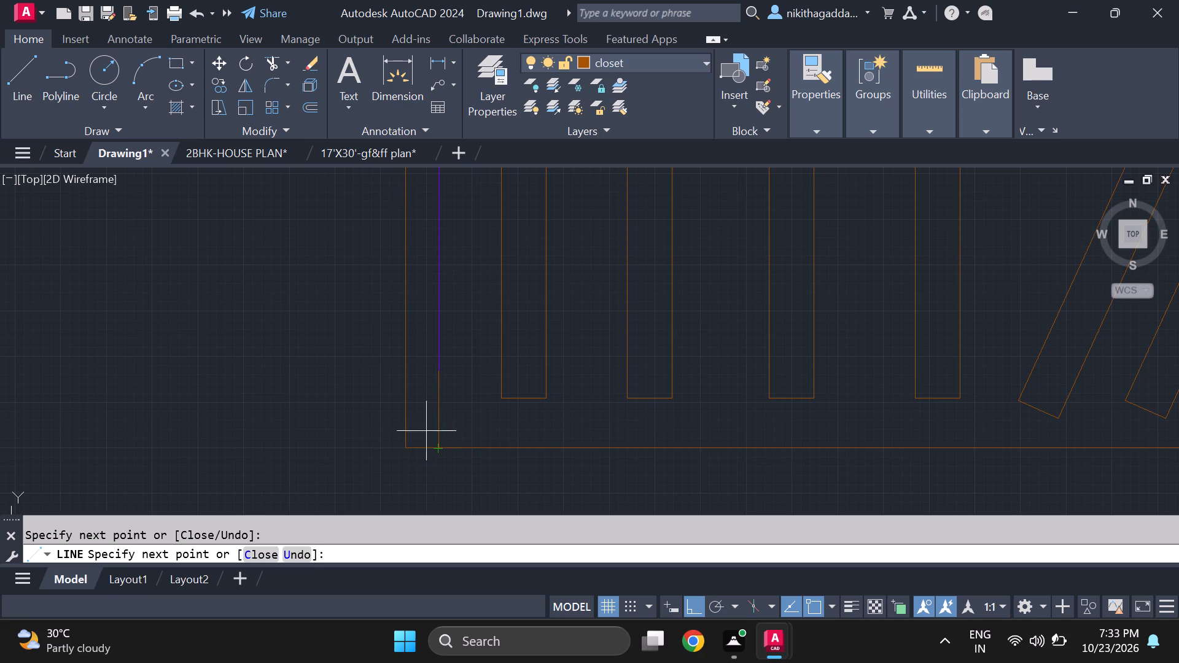
scroll(261, 327, down, 3)
key(Escape)
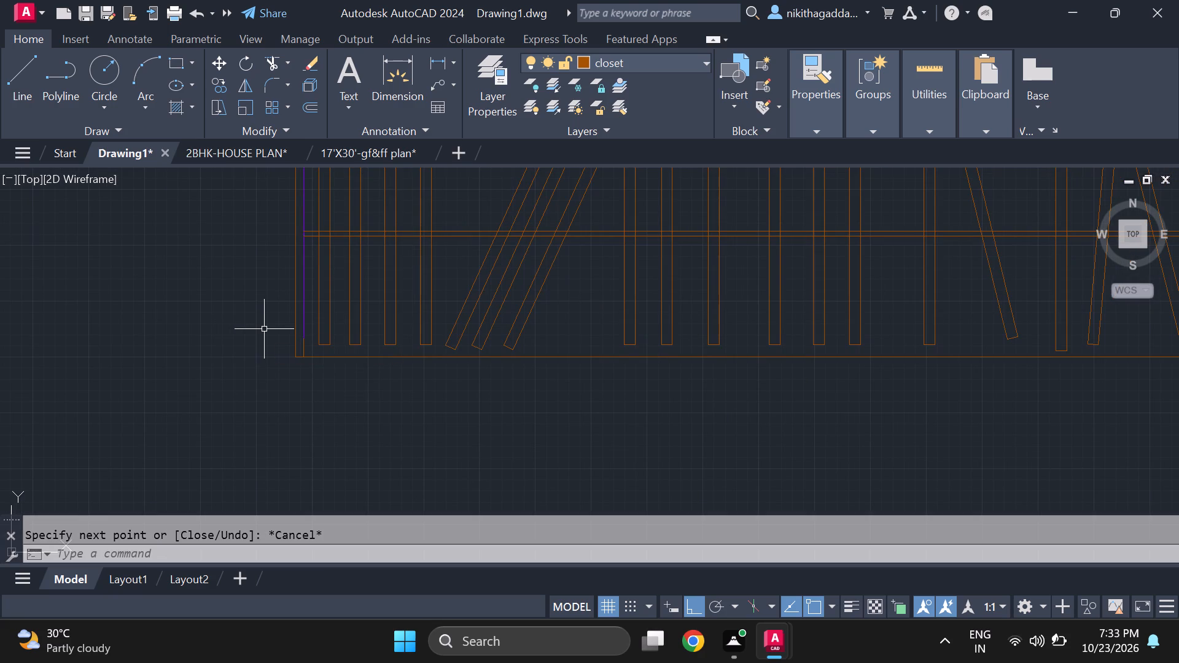
Draw closet-layer lines over the wardrobe's inner left edge and along its inner top edge to the right corner.
key(l)
key(Return)
scroll(281, 320, up, 1)
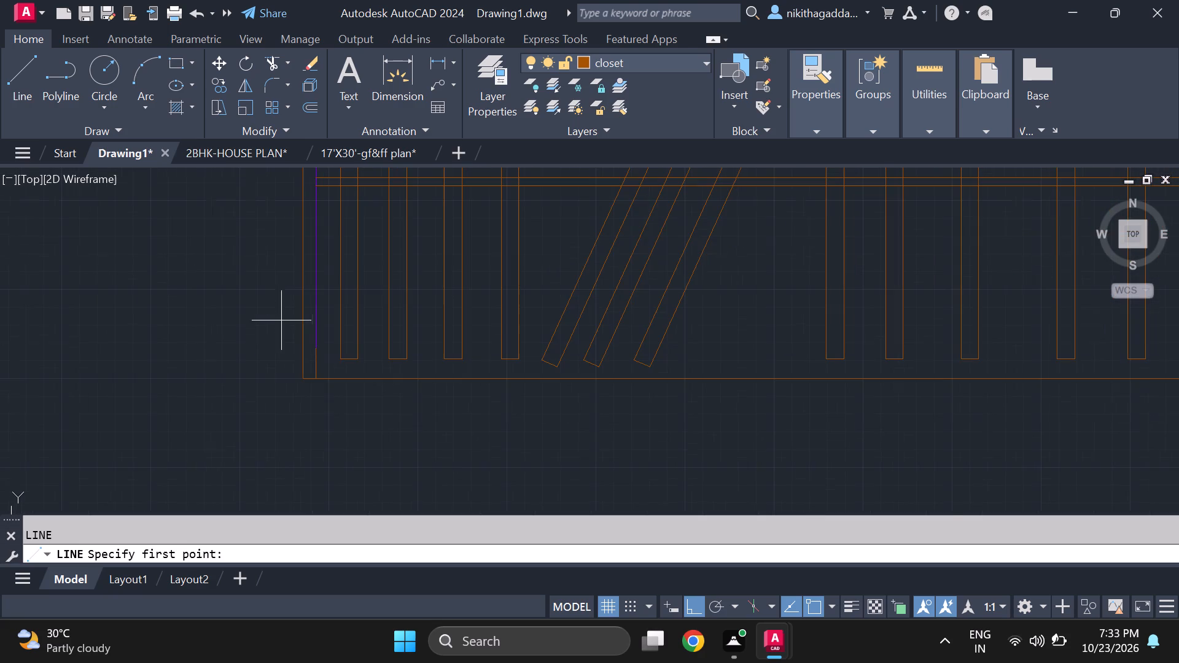
click(317, 344)
scroll(344, 238, up, 1)
middle_drag(344, 238, 334, 495)
scroll(246, 195, up, 1)
middle_drag(260, 221, 259, 475)
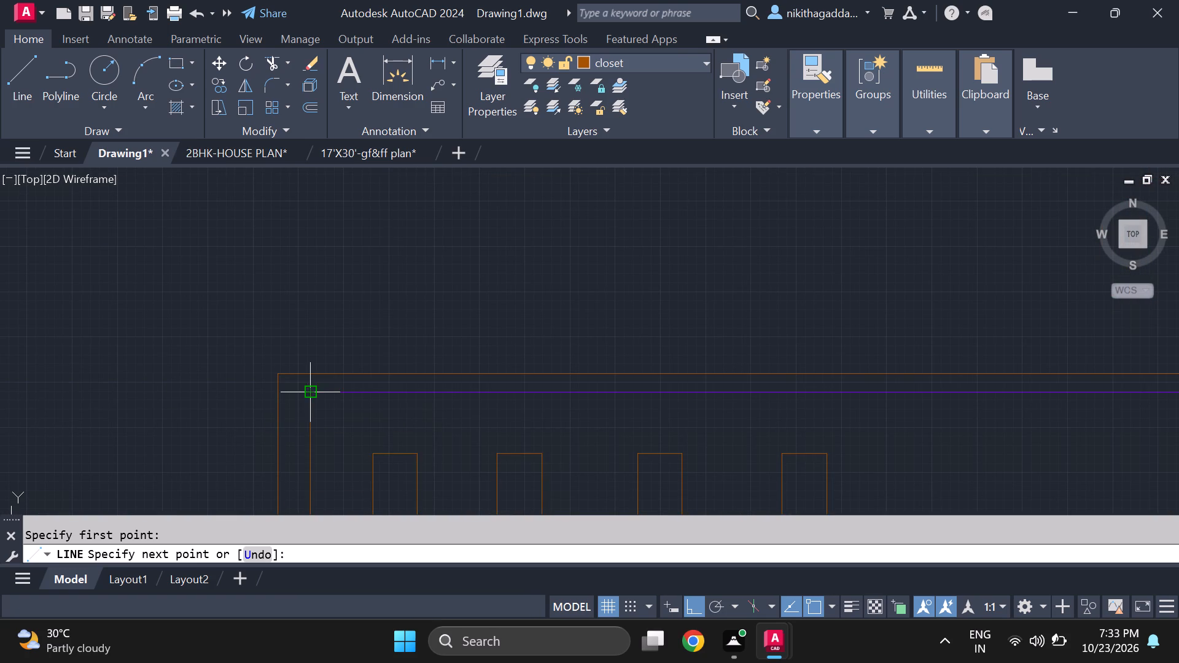
drag(313, 390, 309, 382)
scroll(451, 424, up, 1)
middle_drag(451, 424, 108, 315)
scroll(104, 313, down, 5)
middle_drag(465, 396, 249, 396)
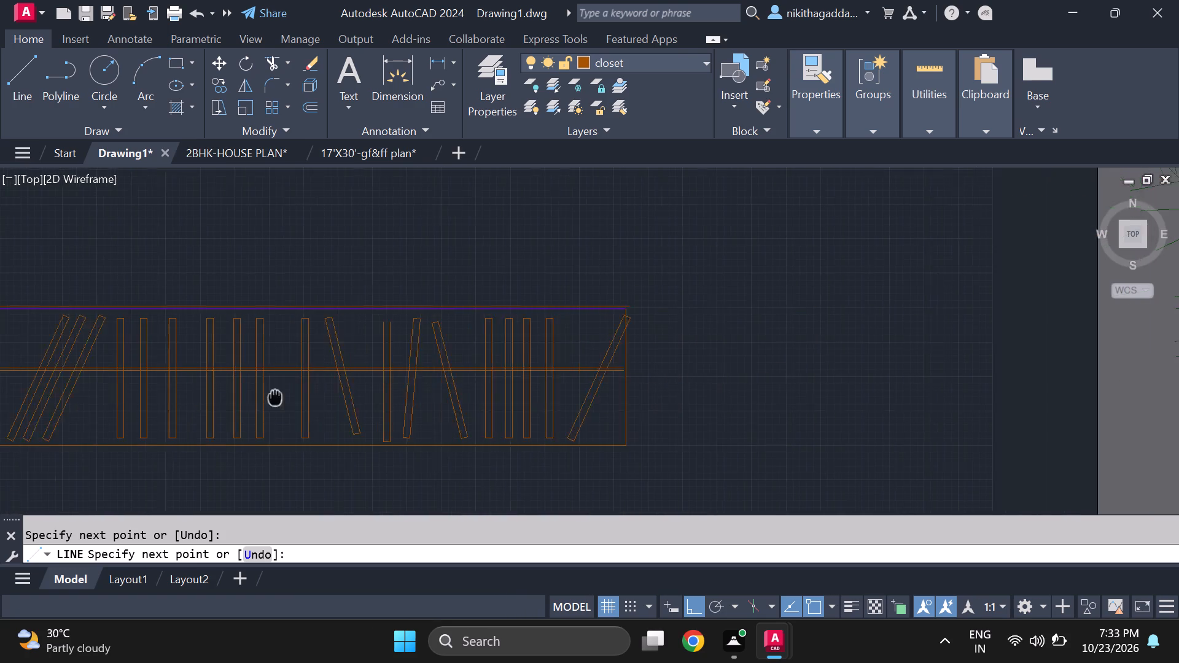
middle_drag(249, 396, 216, 395)
scroll(574, 308, up, 4)
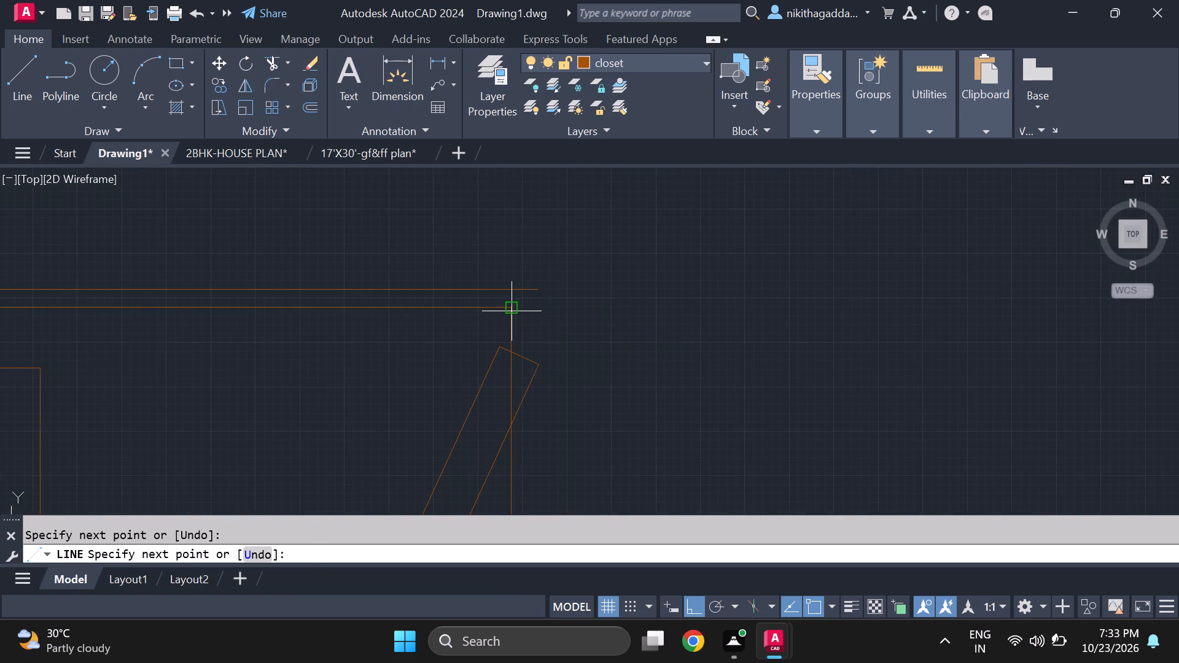
click(512, 311)
scroll(599, 276, down, 4)
key(Escape)
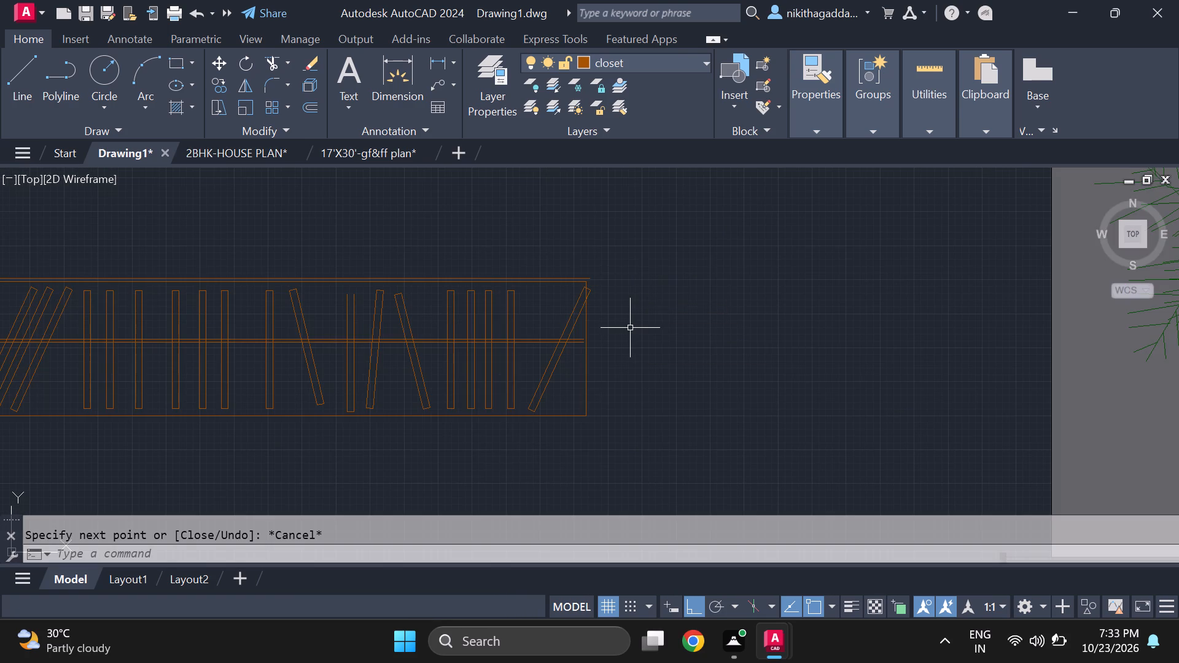
Copy the complete wardrobe horizontally about 32'-2" to the left, away from the house.
scroll(566, 319, down, 4)
middle_drag(523, 345, 461, 422)
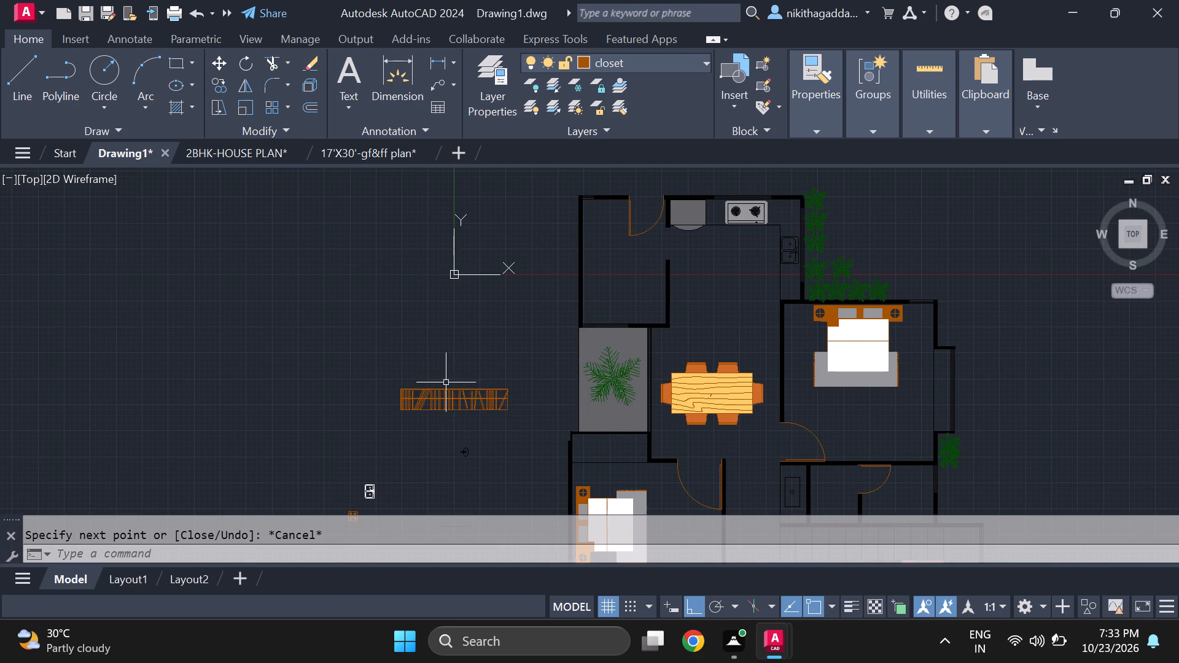
middle_drag(514, 440, 510, 431)
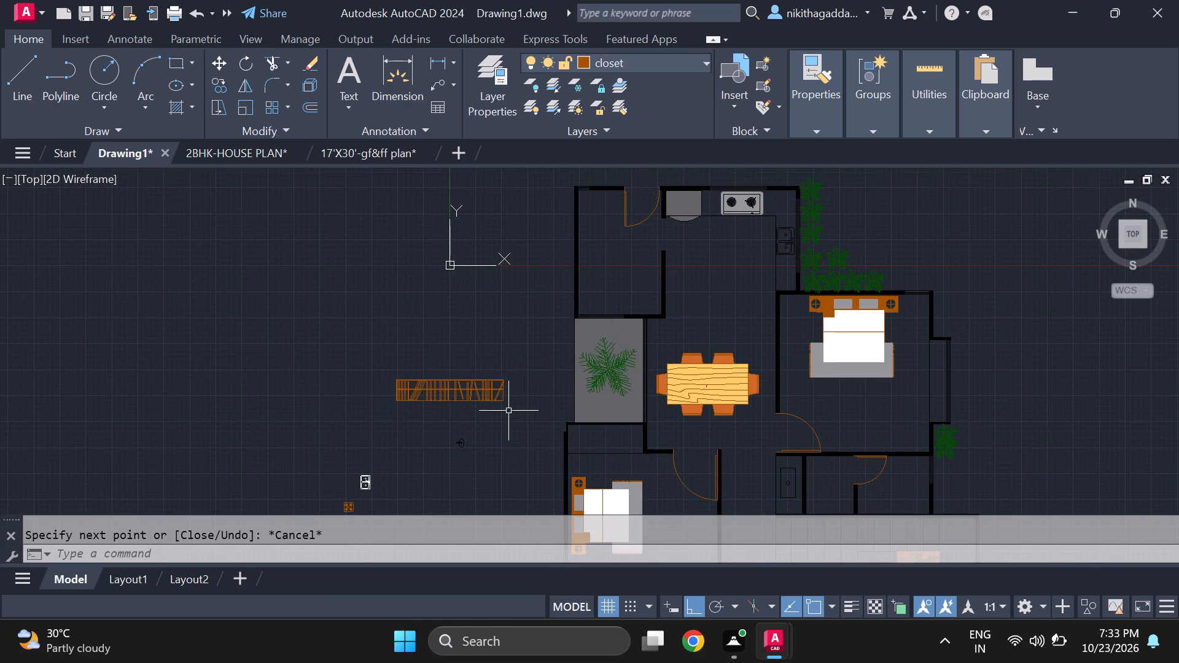
scroll(507, 409, up, 2)
click(508, 282)
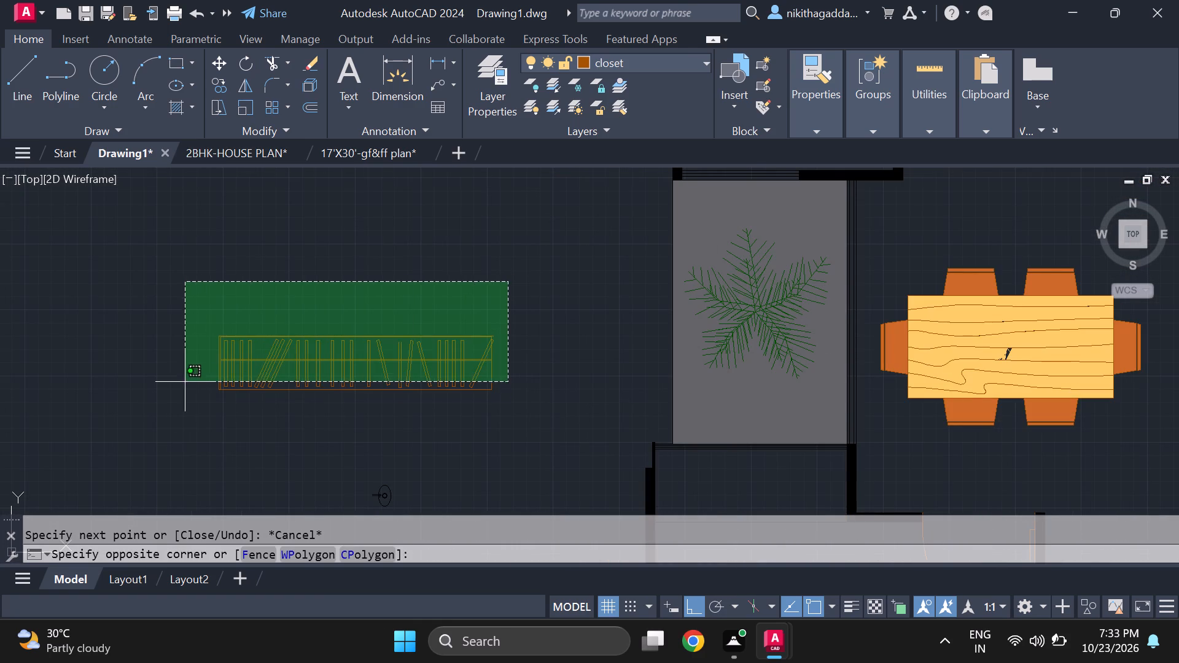
drag(160, 412, 170, 392)
text(co)
key(Return)
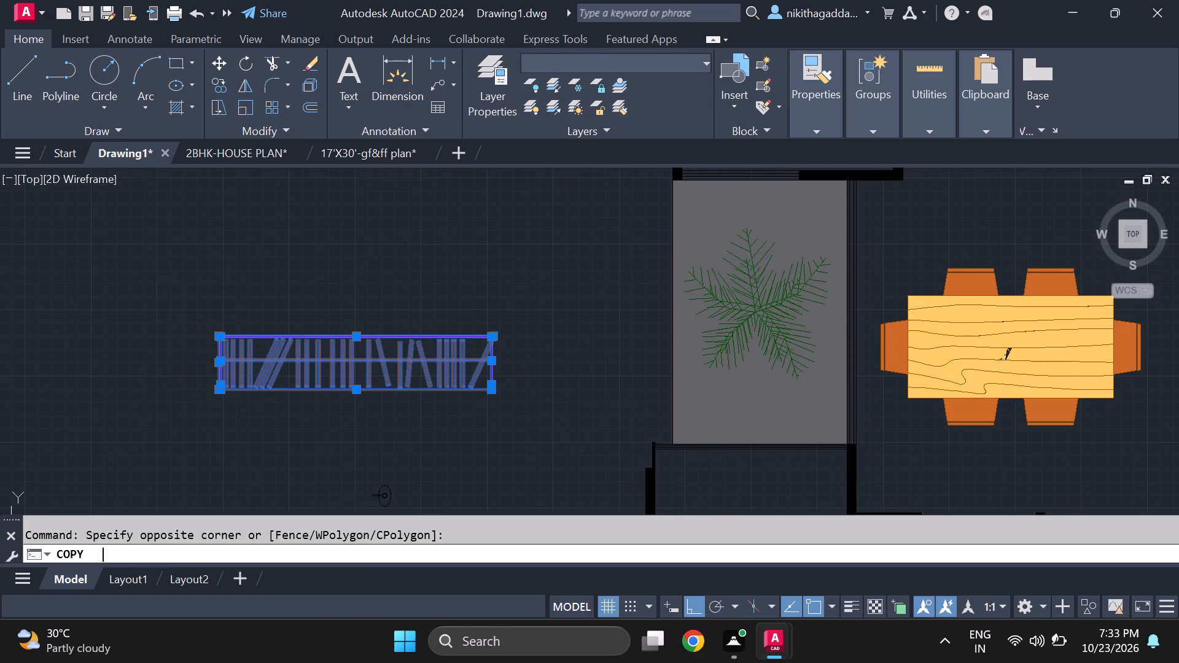
click(494, 332)
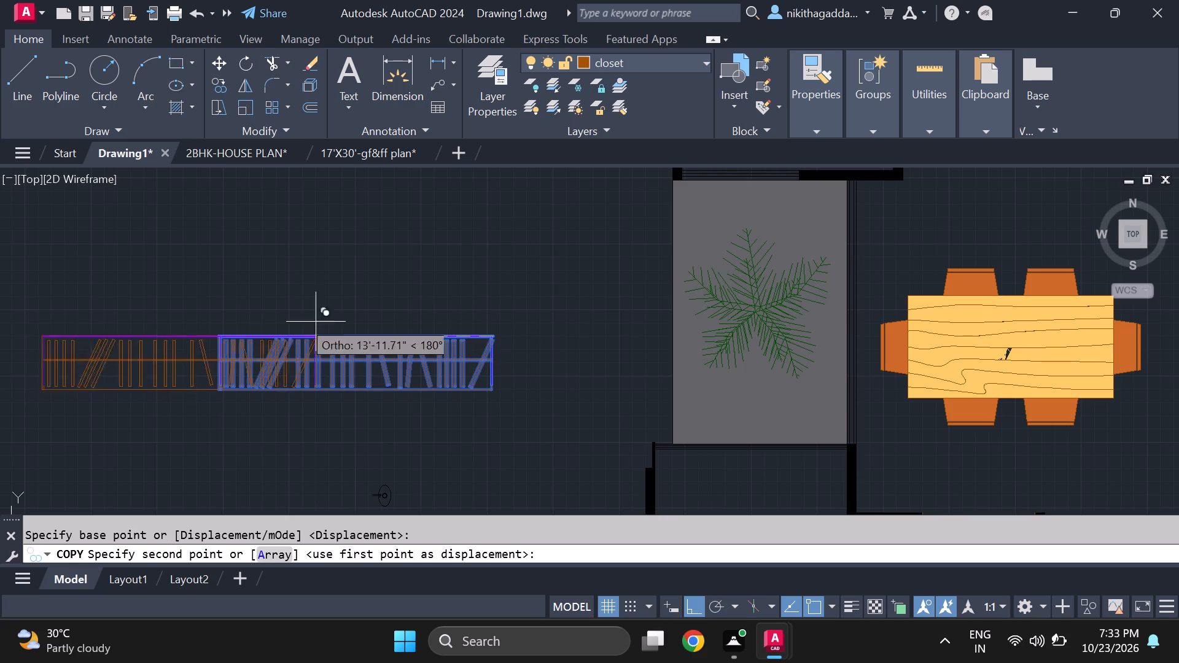
middle_drag(198, 300, 451, 284)
click(337, 282)
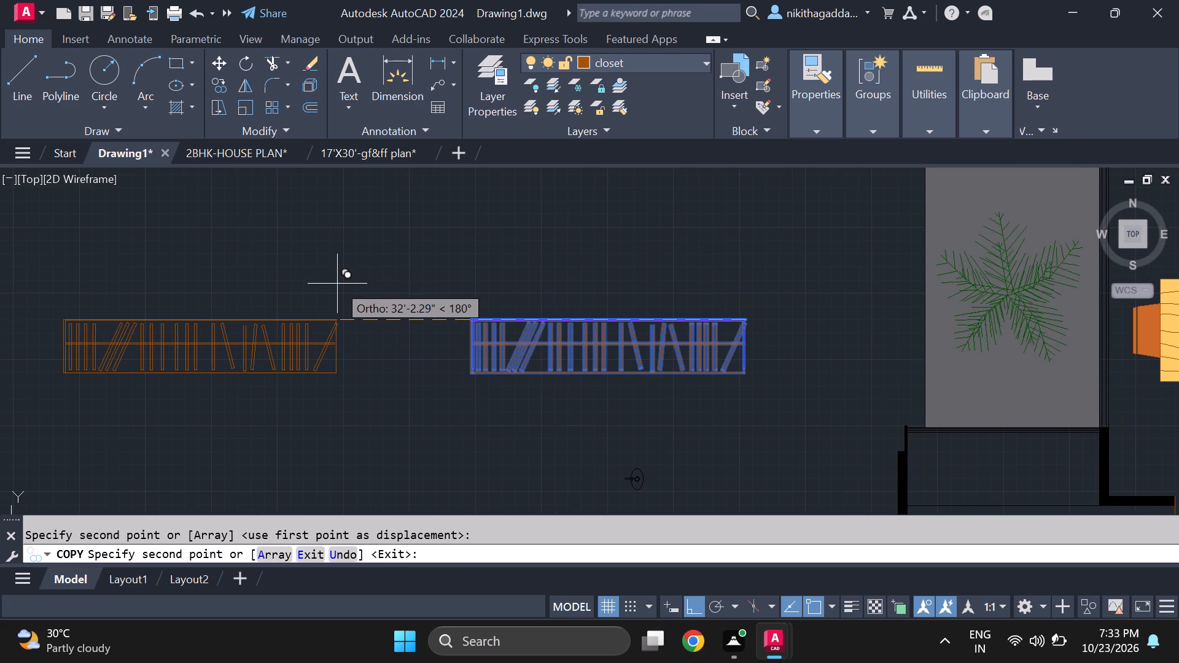
key(Escape)
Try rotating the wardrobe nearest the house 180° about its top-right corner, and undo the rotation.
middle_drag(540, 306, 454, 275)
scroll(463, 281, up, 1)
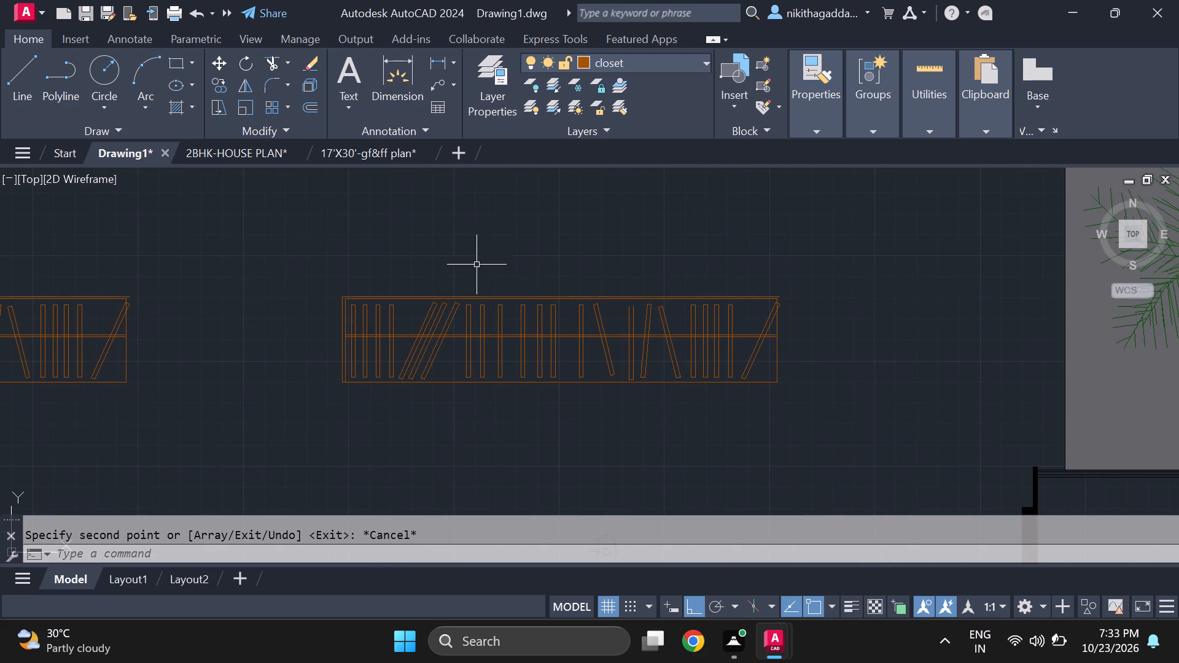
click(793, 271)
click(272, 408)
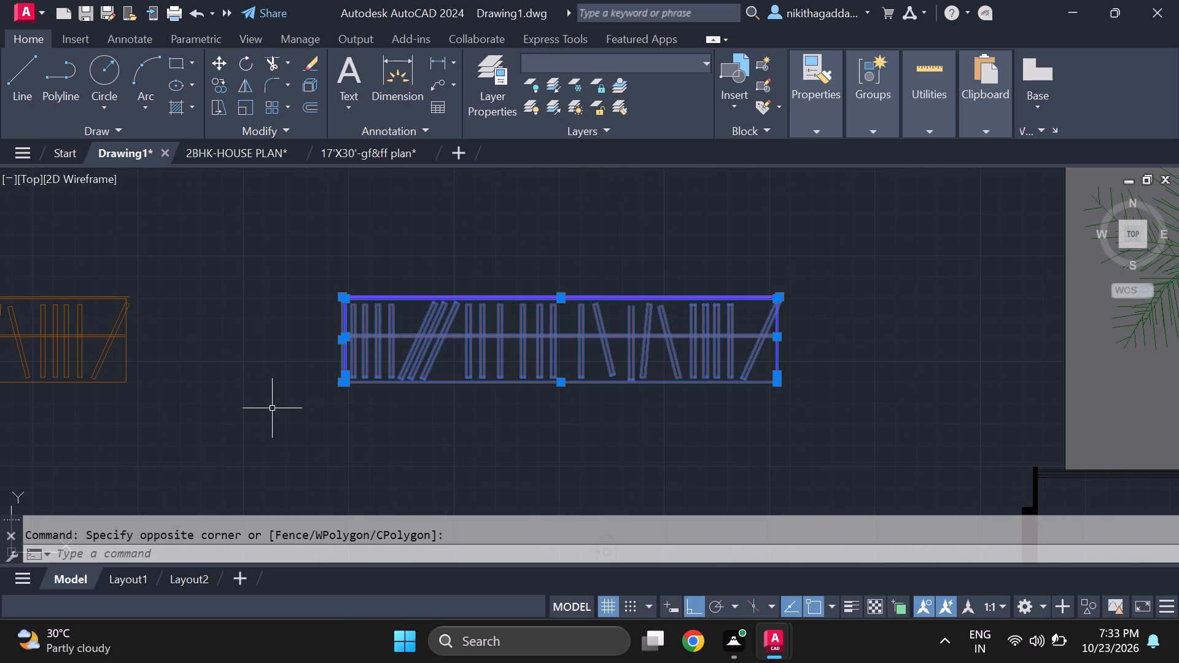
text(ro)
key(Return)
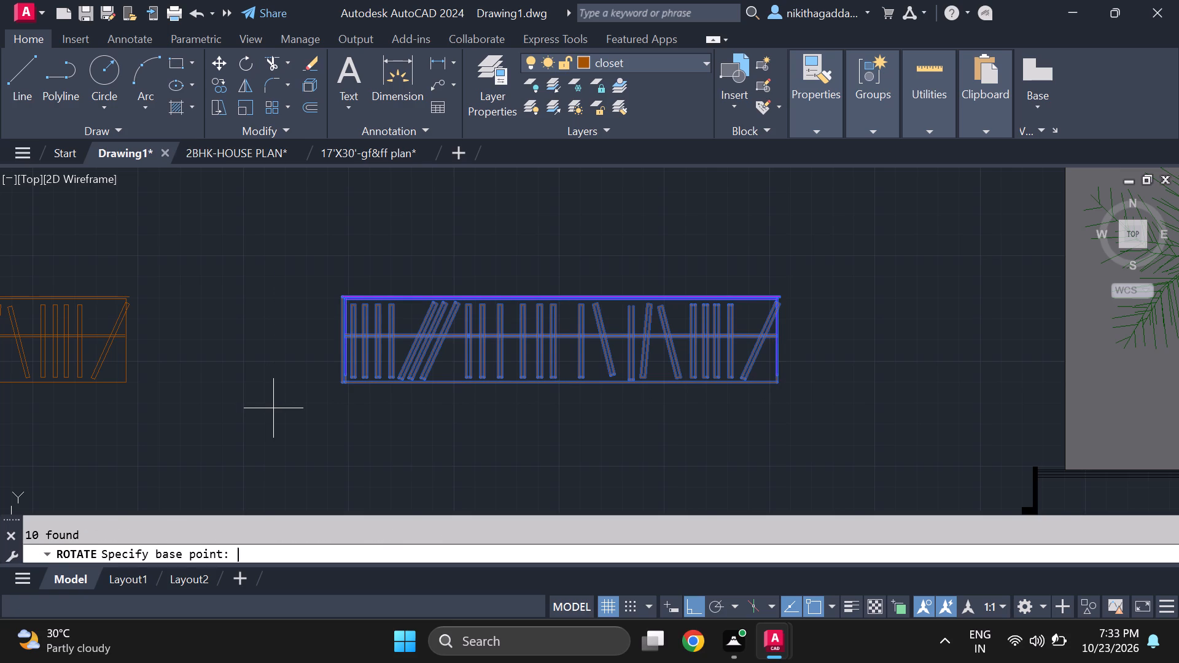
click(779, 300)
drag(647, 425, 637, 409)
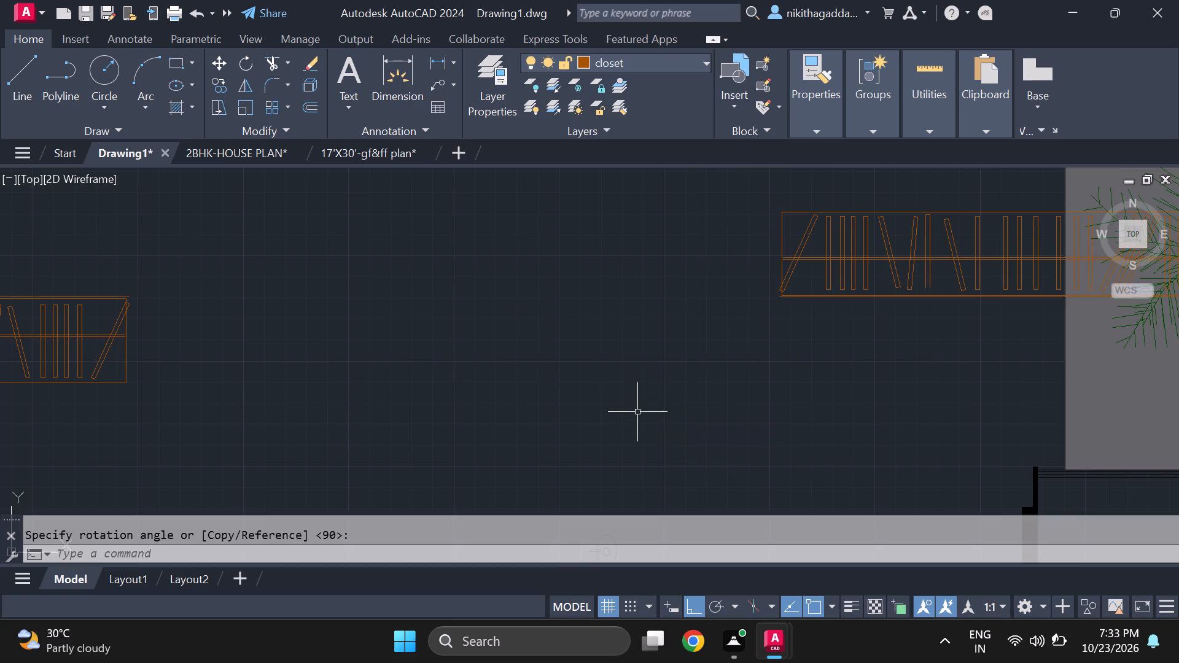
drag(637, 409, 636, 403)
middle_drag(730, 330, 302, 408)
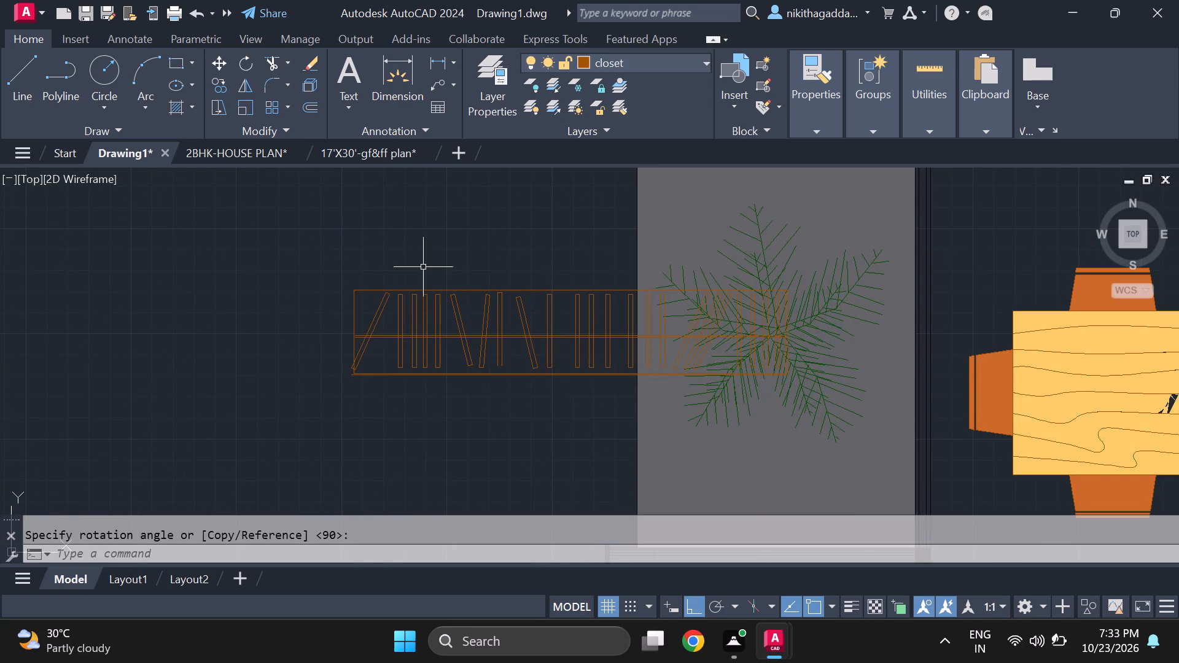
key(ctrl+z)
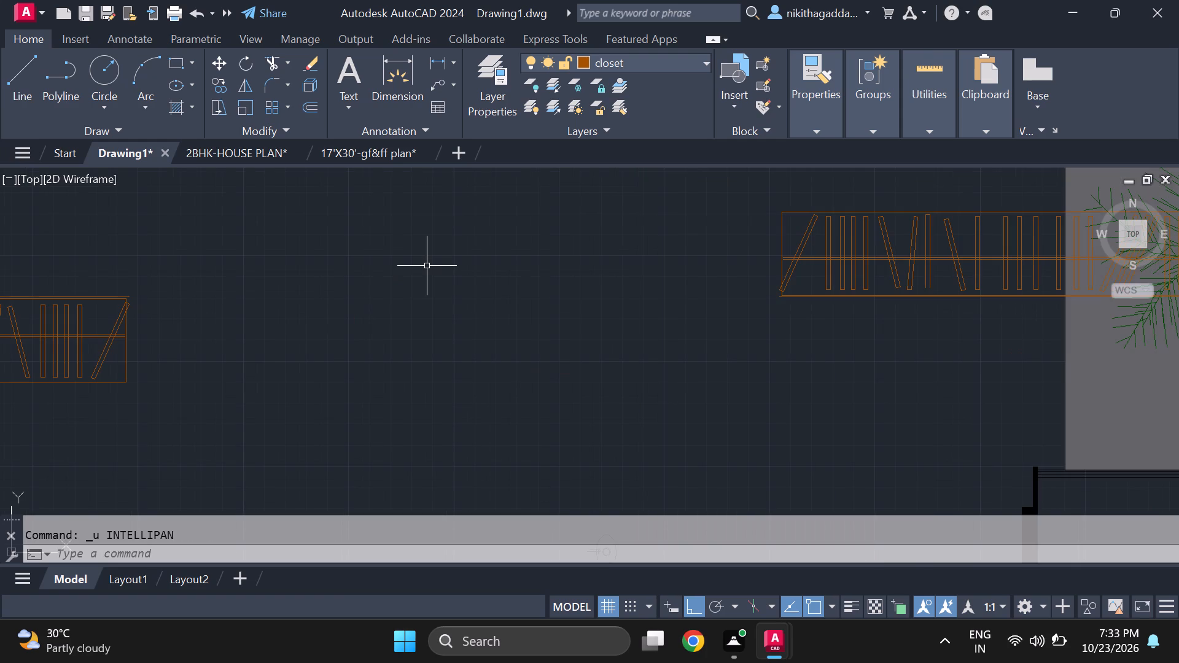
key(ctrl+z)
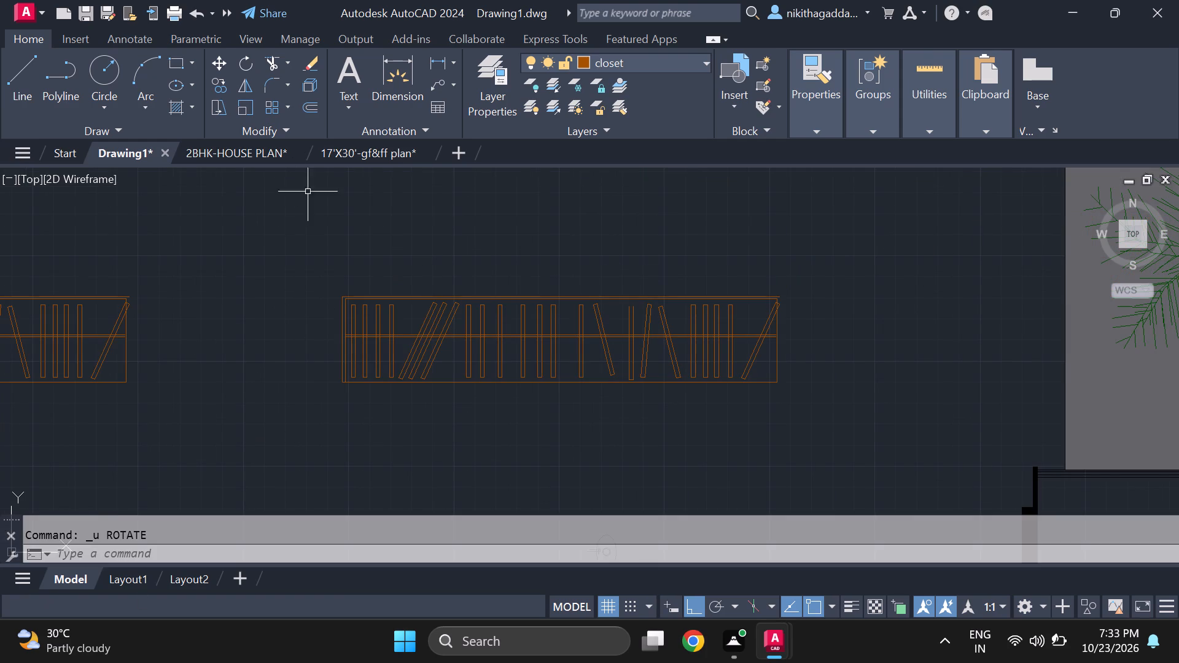
Move the wardrobe nearest the house into the bedroom beside the dining area, just below the foot of the bed.
scroll(658, 322, down, 2)
middle_drag(739, 238, 703, 209)
scroll(70, 99, up, 2)
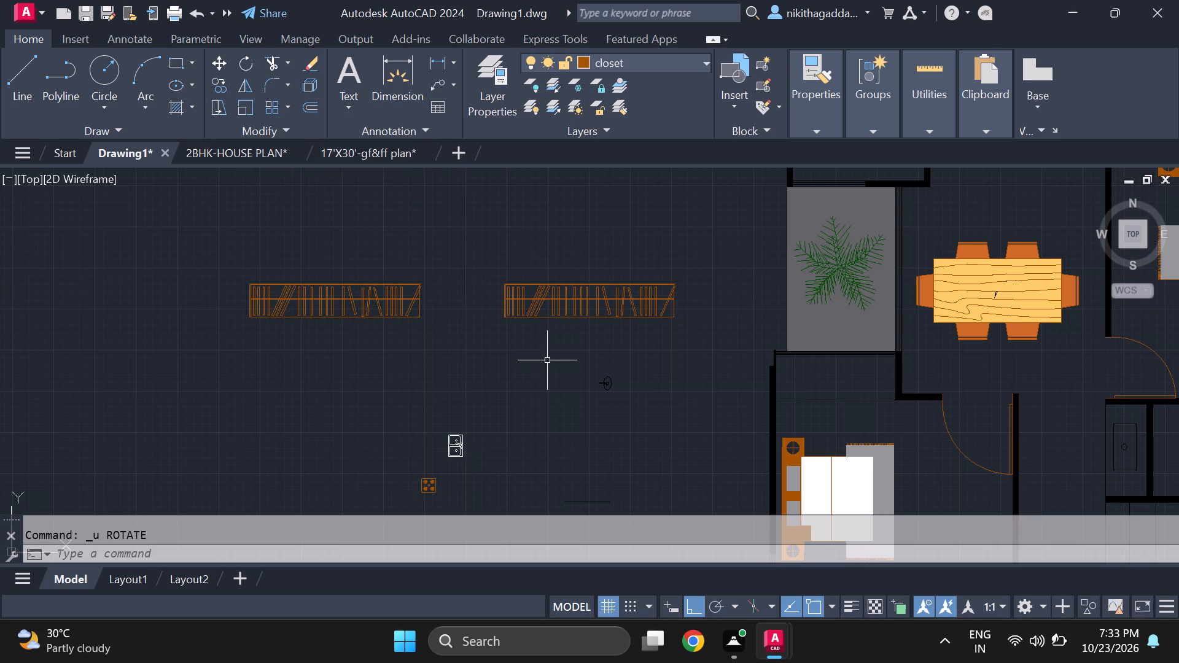
middle_drag(682, 284, 659, 278)
click(694, 254)
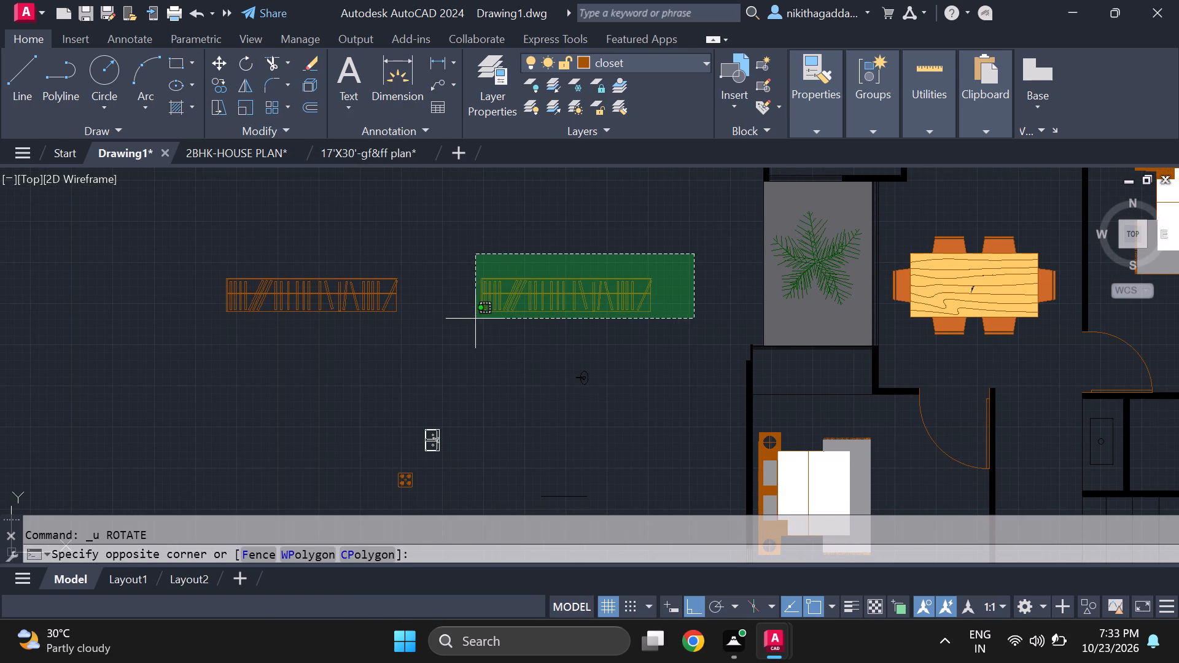
click(470, 320)
key(m)
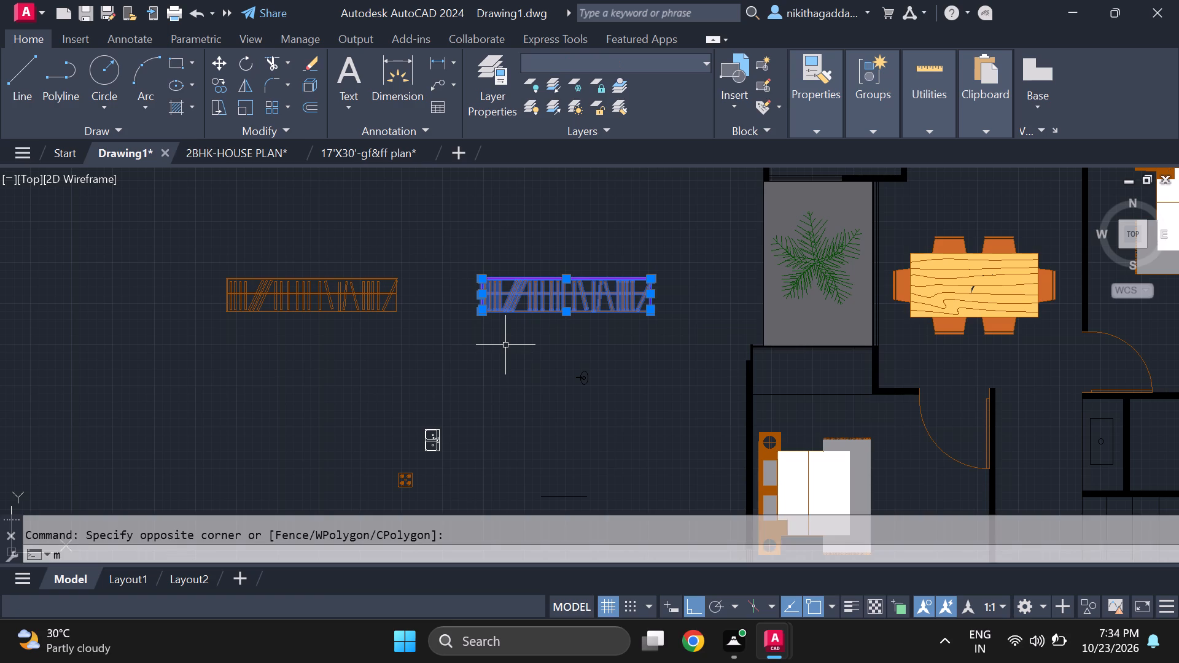
key(Return)
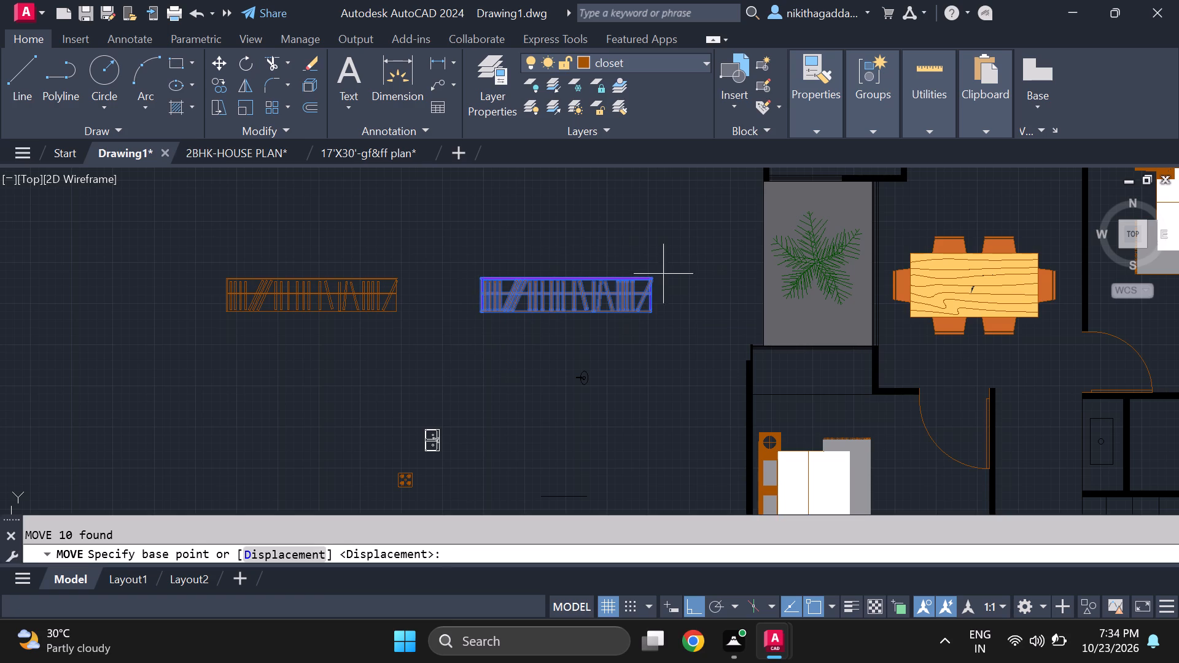
click(655, 274)
middle_drag(698, 236, 537, 354)
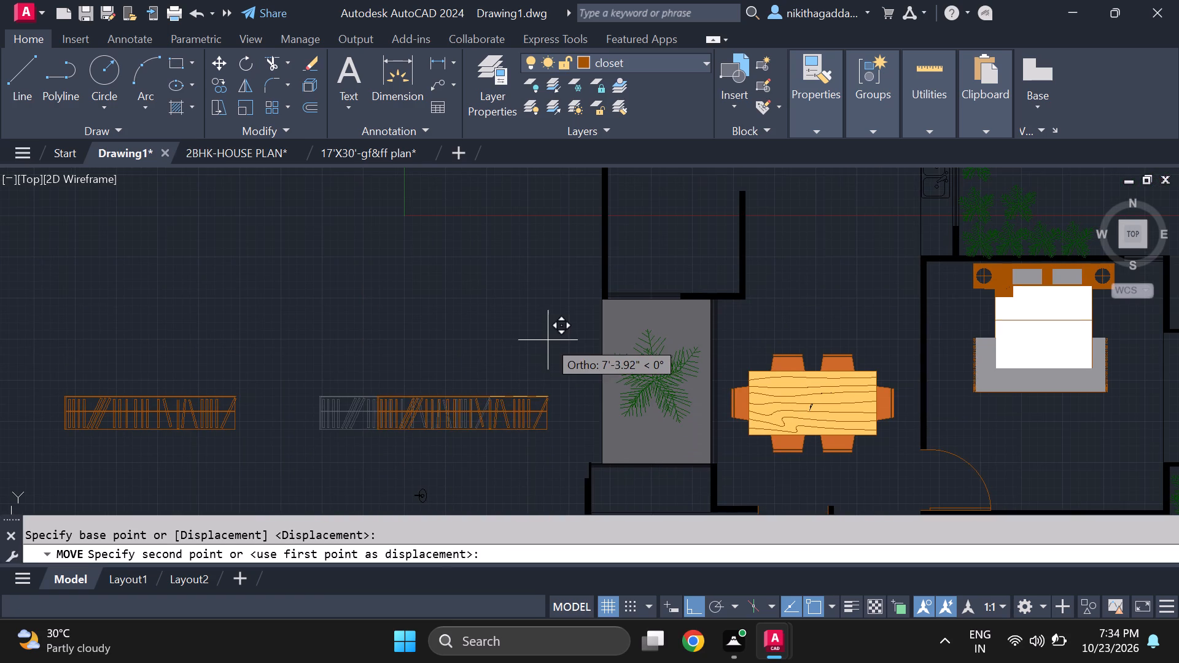
key(F8)
middle_drag(561, 330, 298, 357)
scroll(561, 330, up, 1)
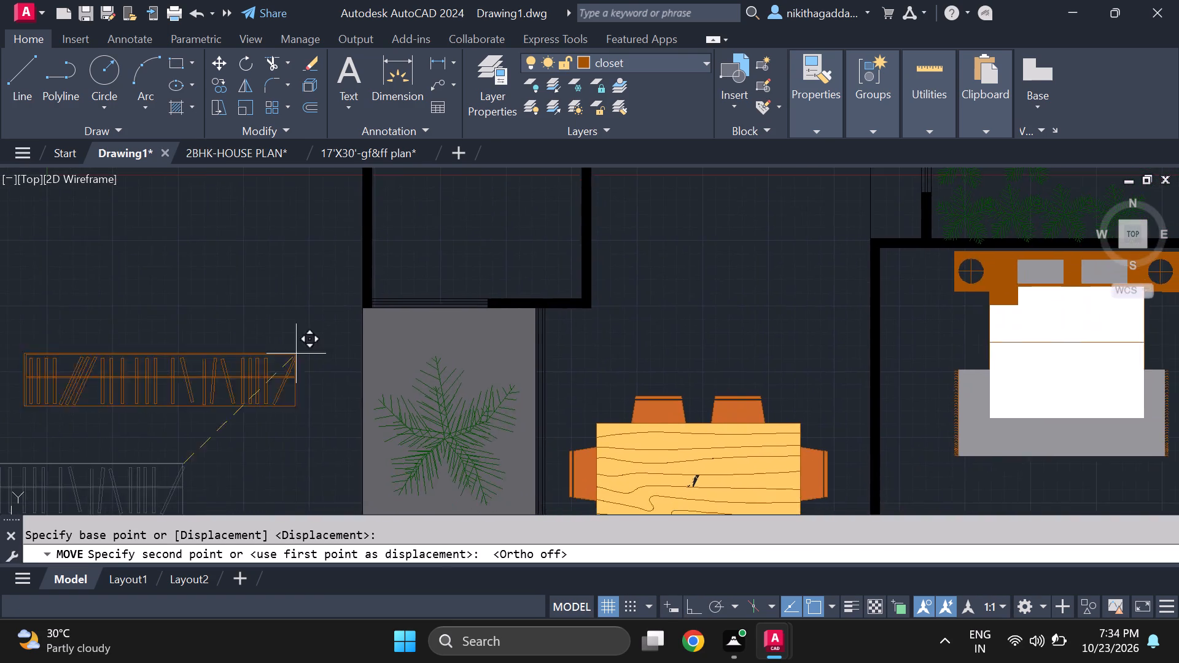
scroll(580, 352, down, 3)
scroll(836, 419, up, 3)
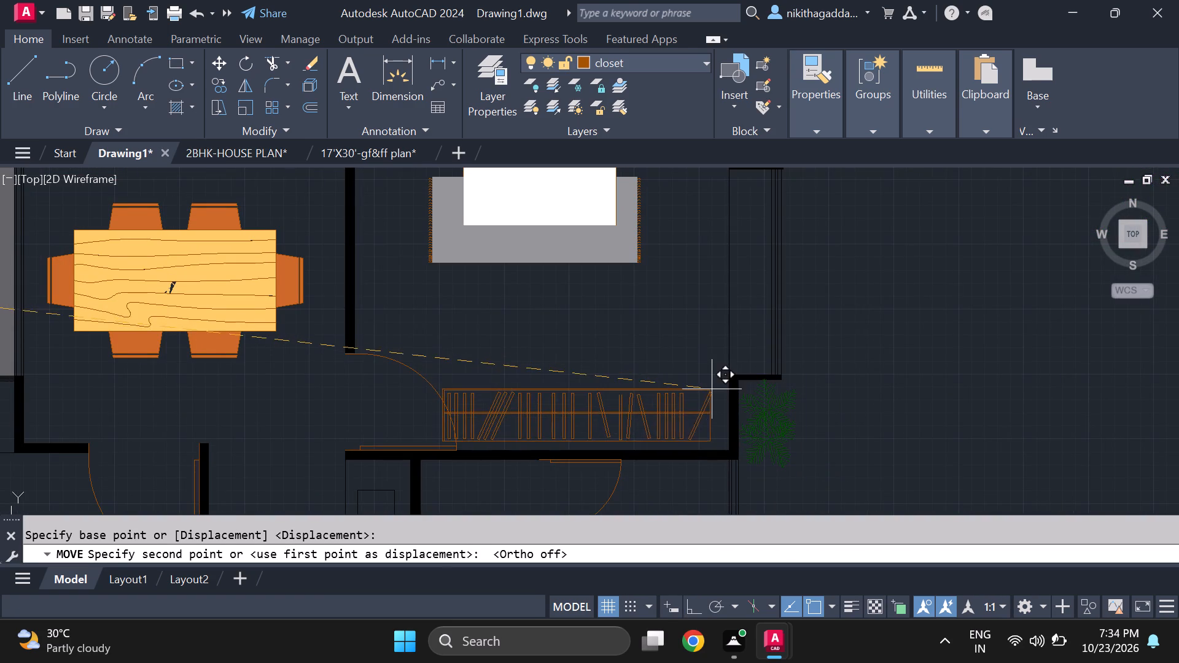
middle_drag(712, 389, 604, 353)
scroll(604, 353, up, 2)
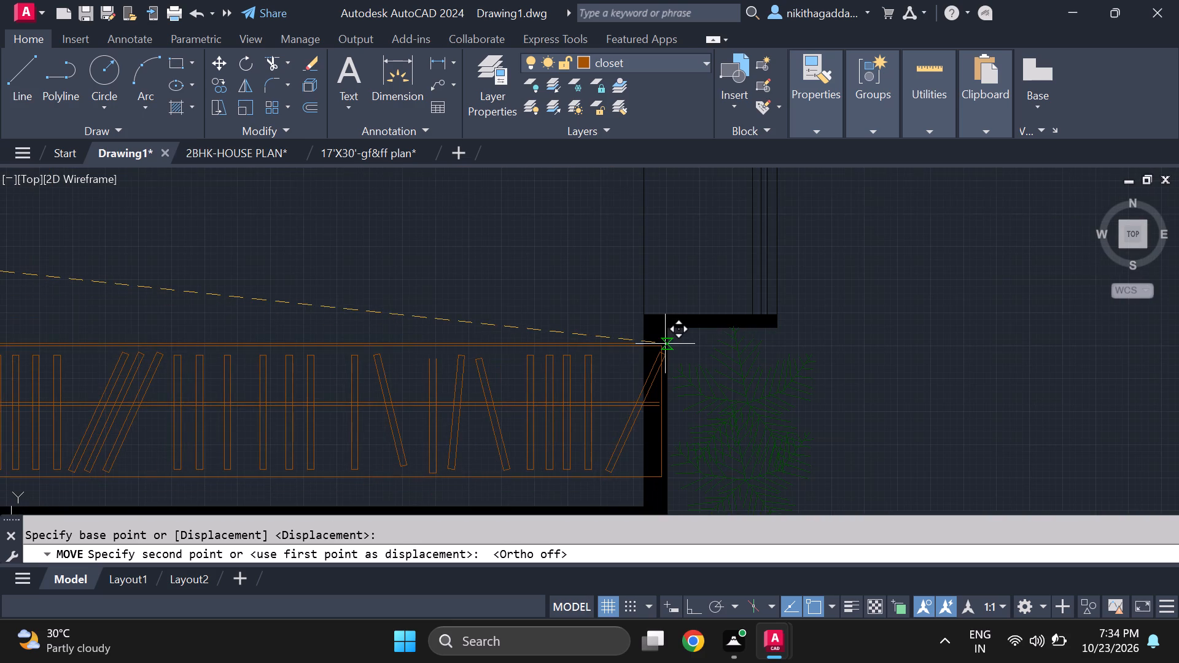
scroll(665, 344, down, 4)
scroll(655, 347, up, 2)
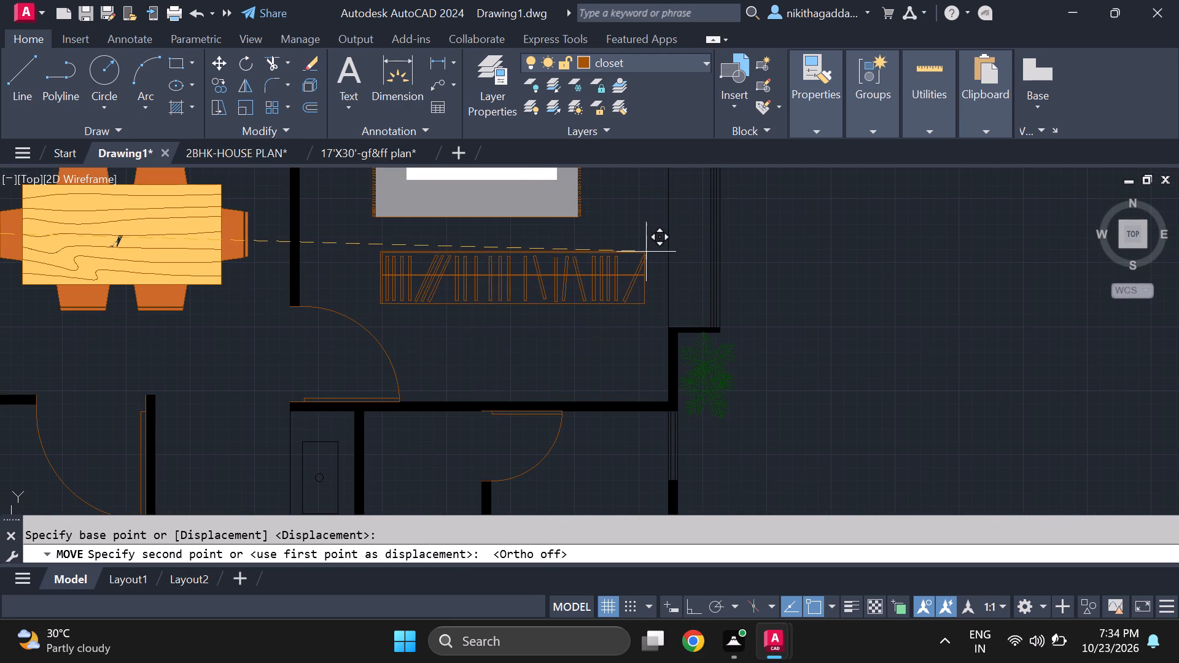
click(644, 250)
Scale the bedroom wardrobe down slightly about its top-right corner.
click(651, 239)
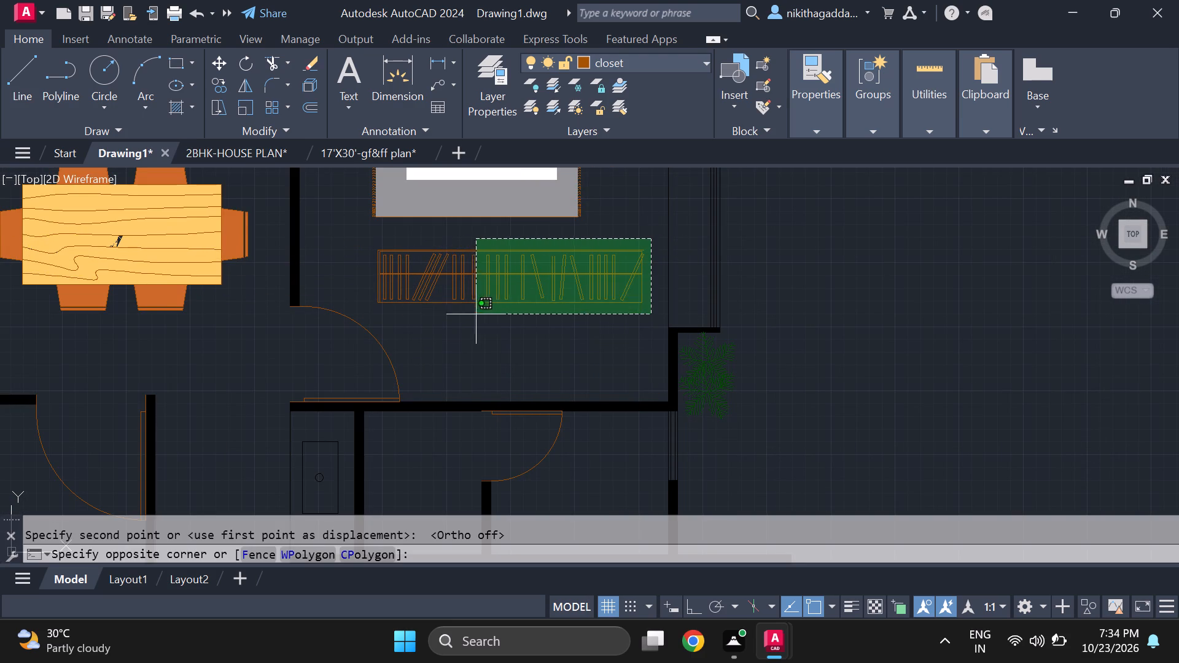
click(359, 308)
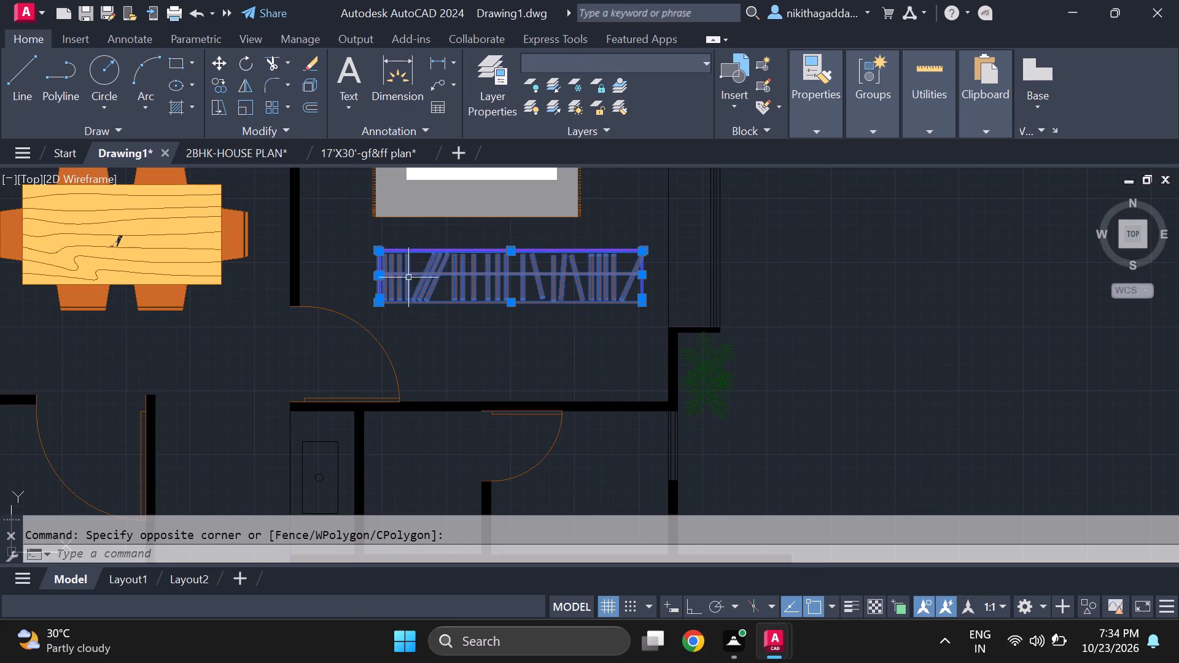
text(scale)
key(Return)
scroll(647, 244, up, 2)
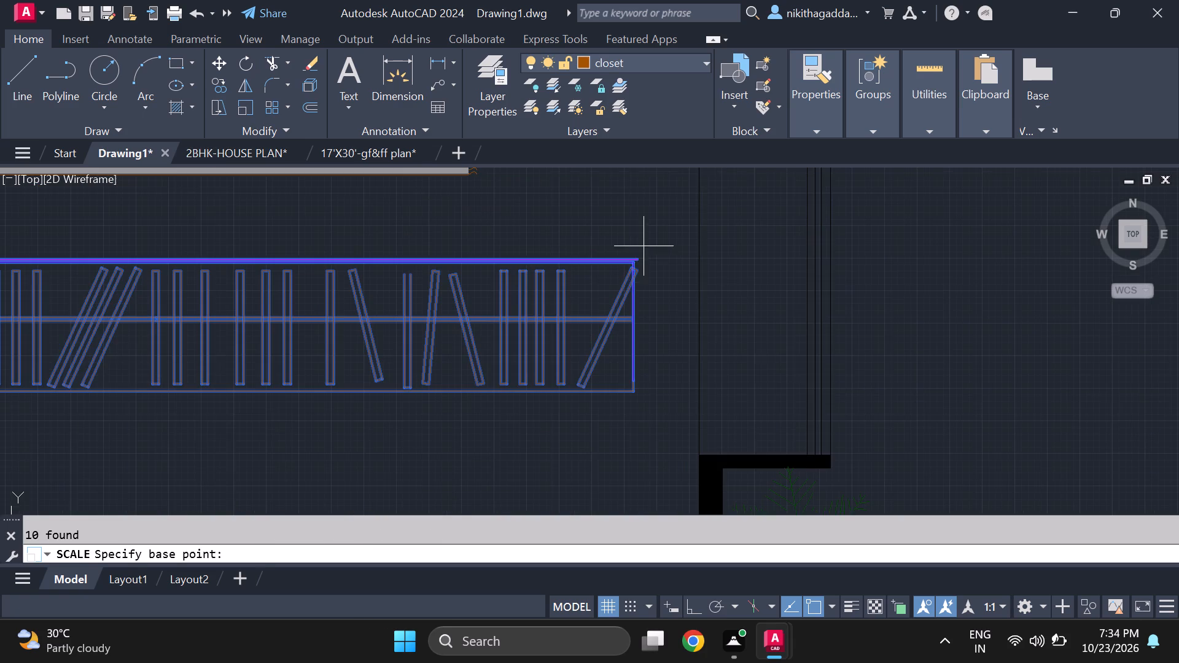
click(638, 256)
scroll(645, 250, down, 2)
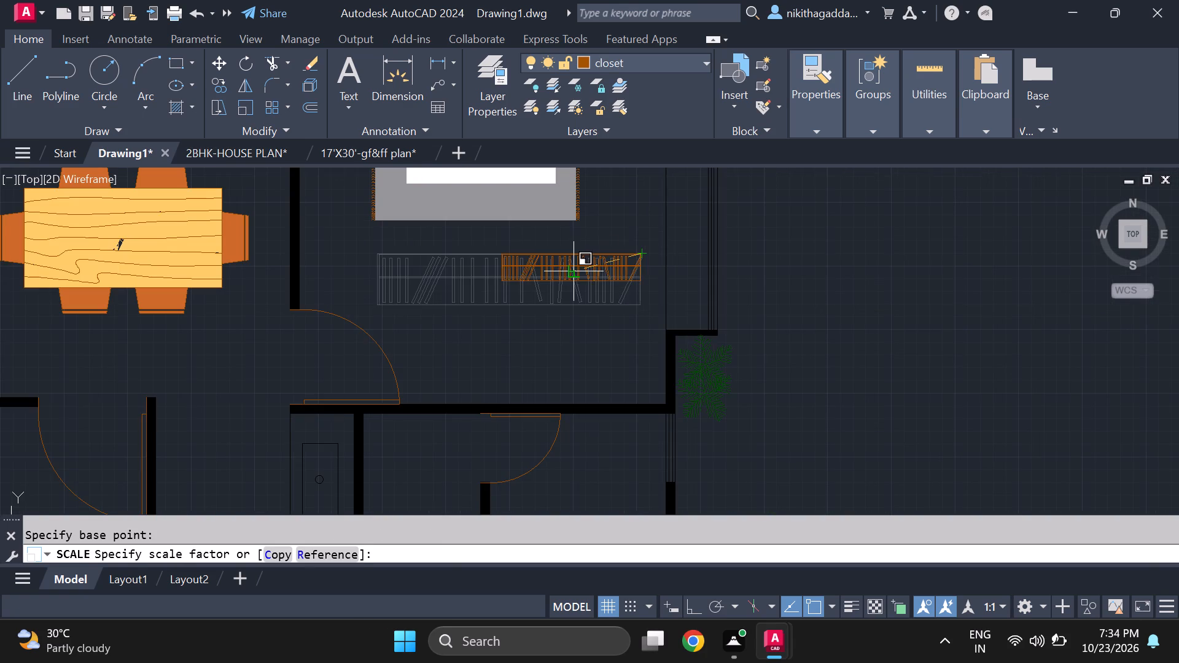
click(517, 282)
Move the reduced wardrobe into the bedroom's bottom-right corner, close to the right and bottom walls and clear of the door swing.
click(647, 236)
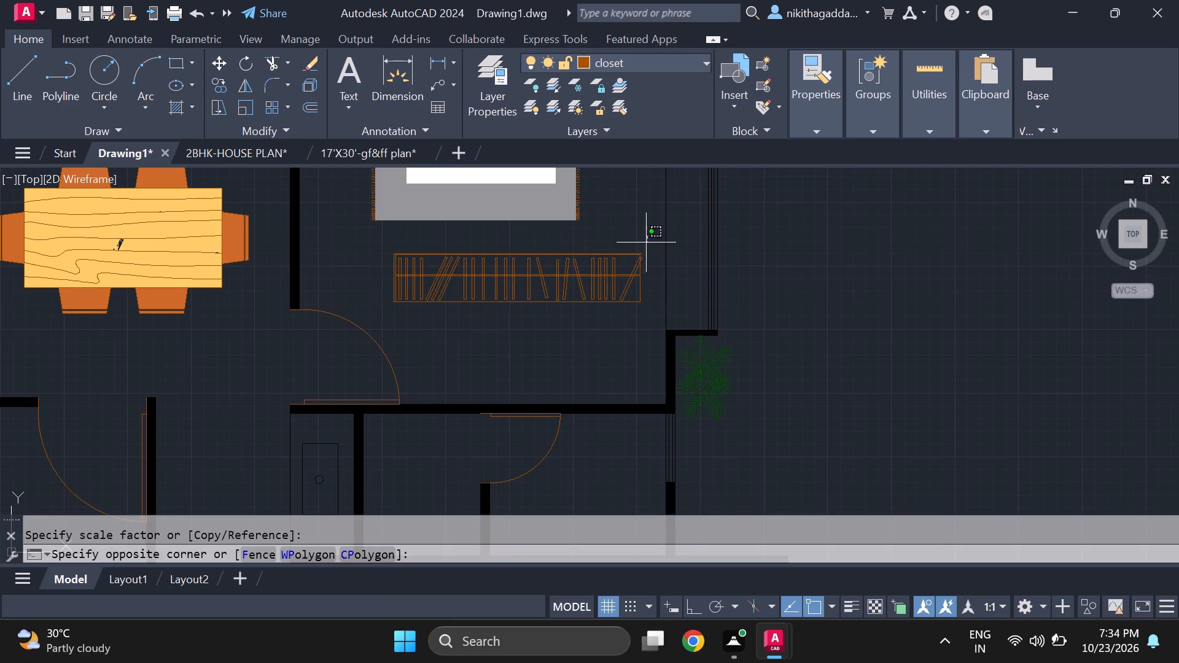
click(365, 311)
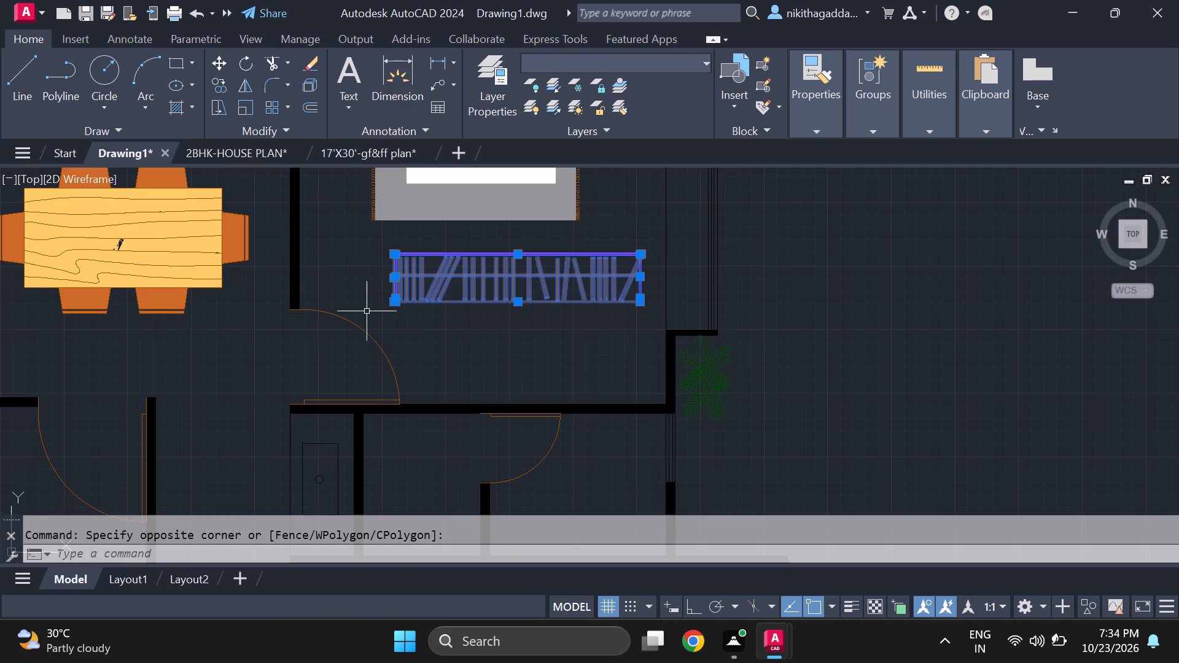
key(m)
key(Return)
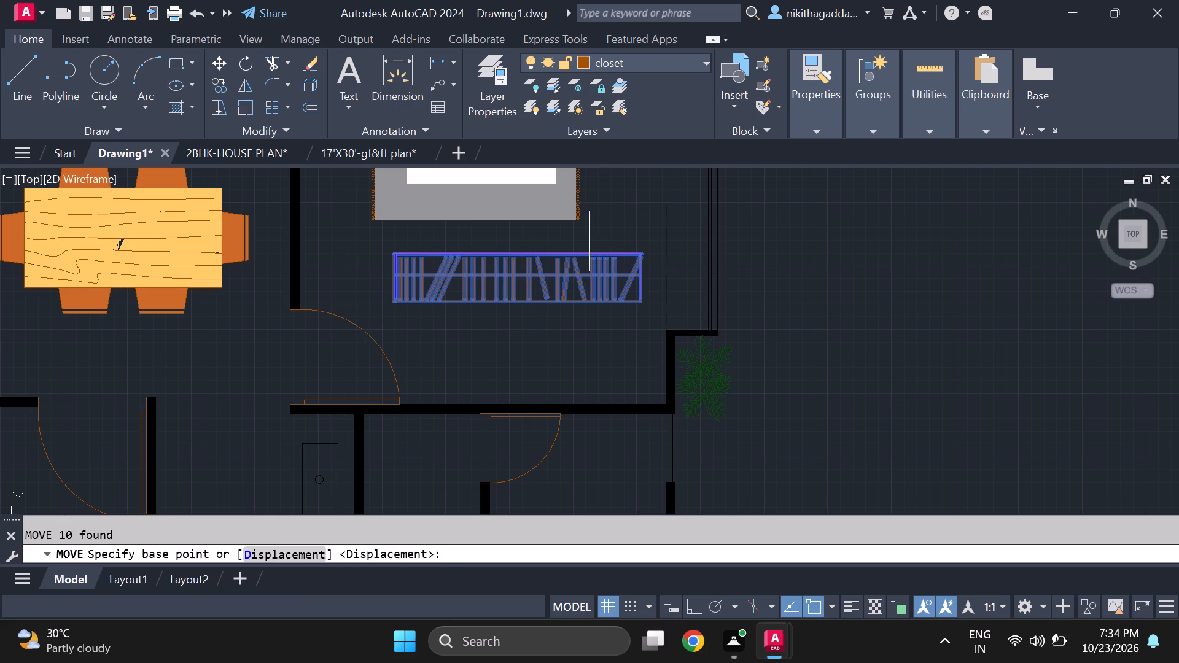
click(642, 252)
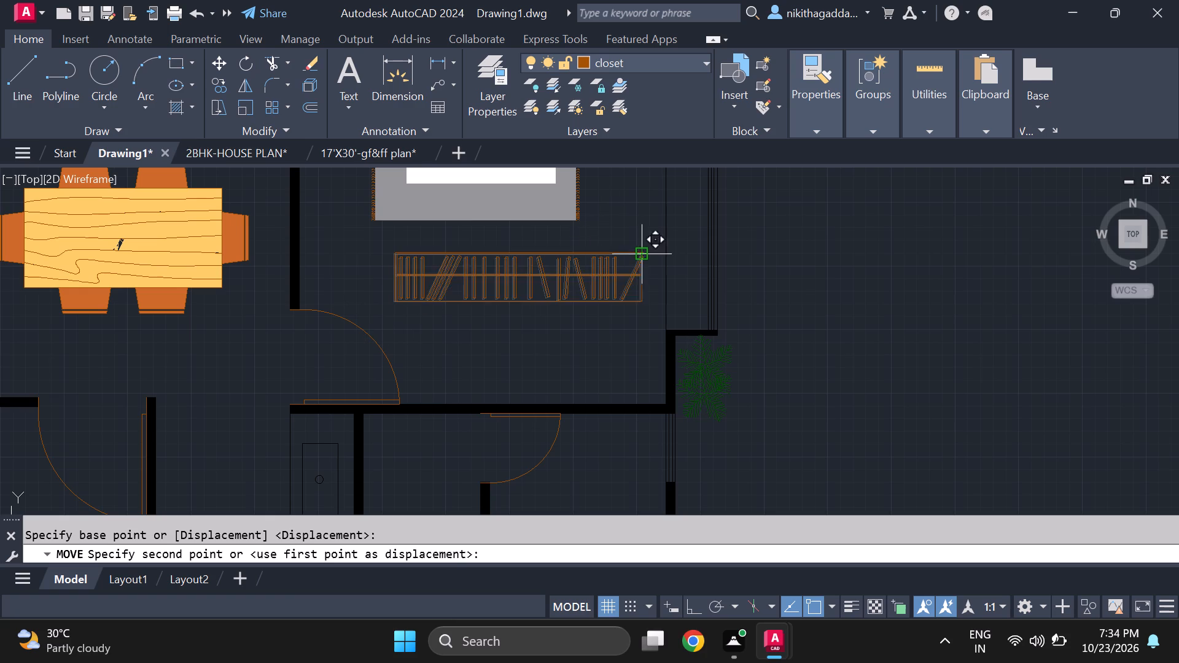
scroll(652, 352, up, 2)
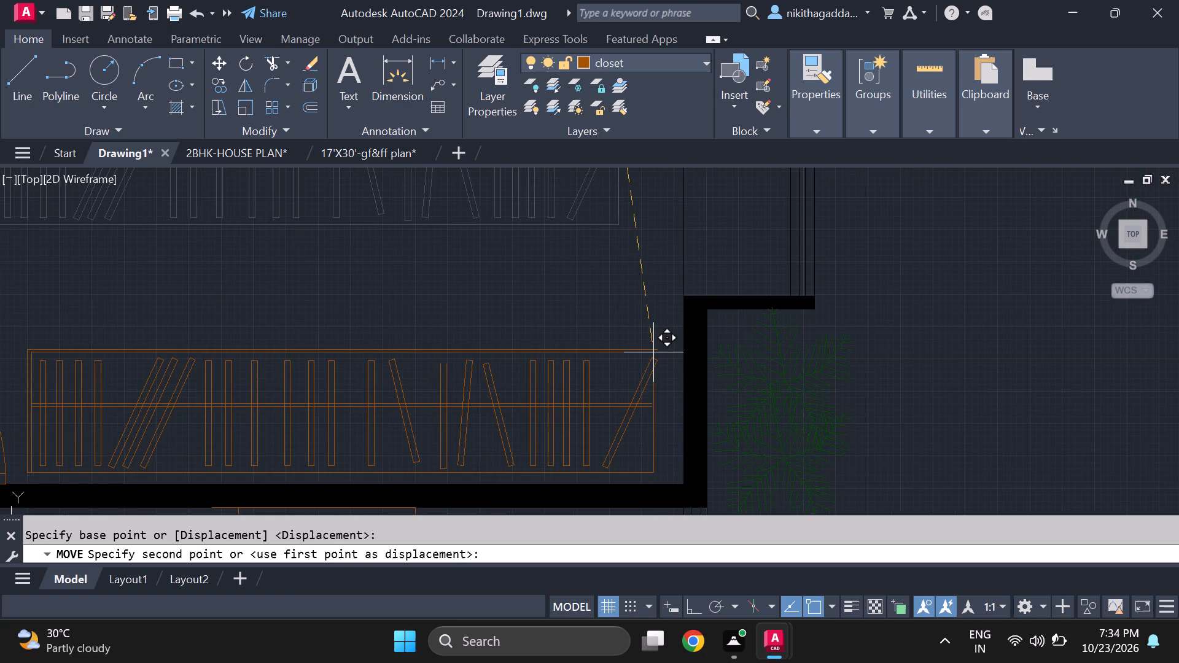
key(F8)
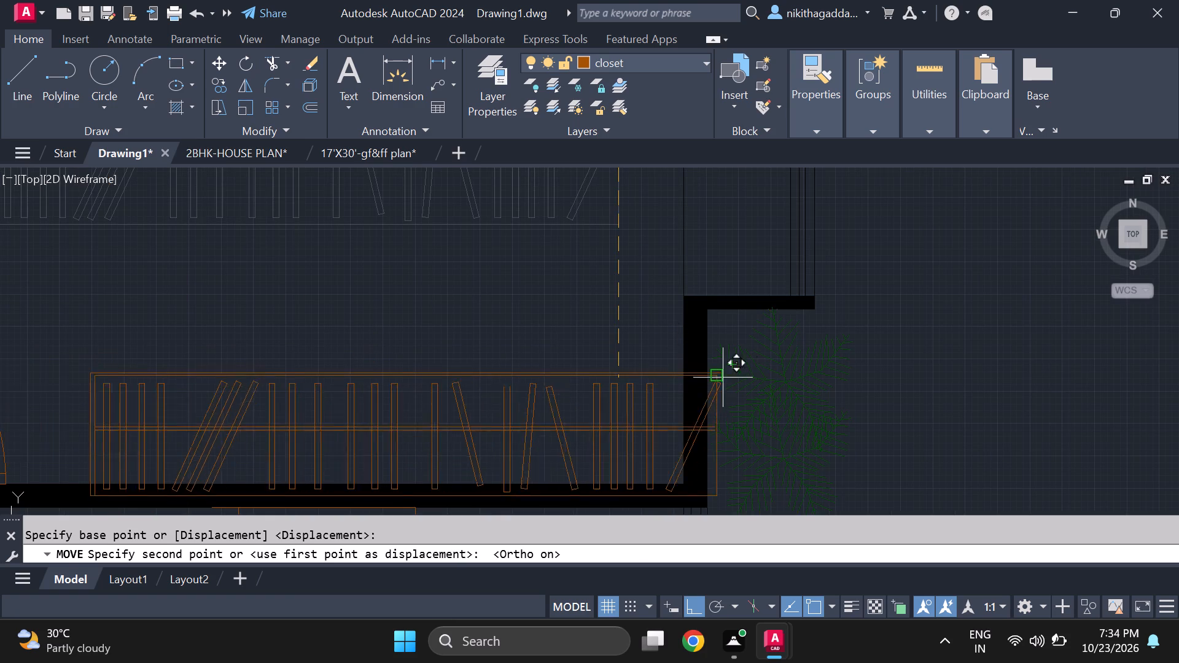
scroll(677, 373, up, 1)
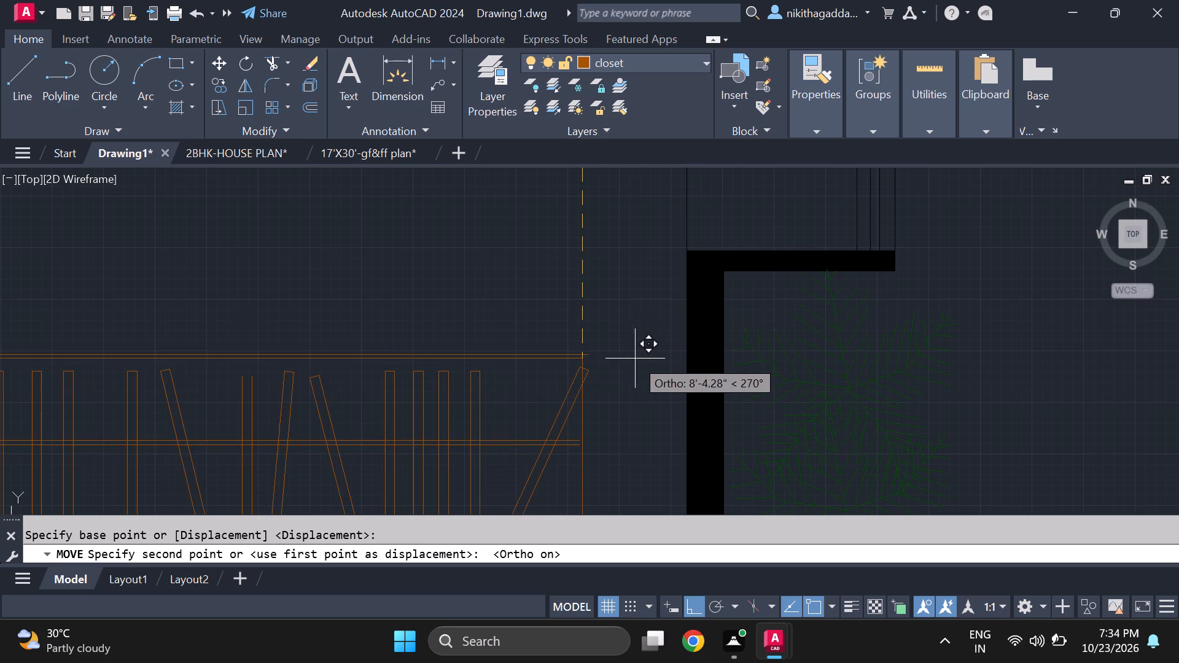
key(F8)
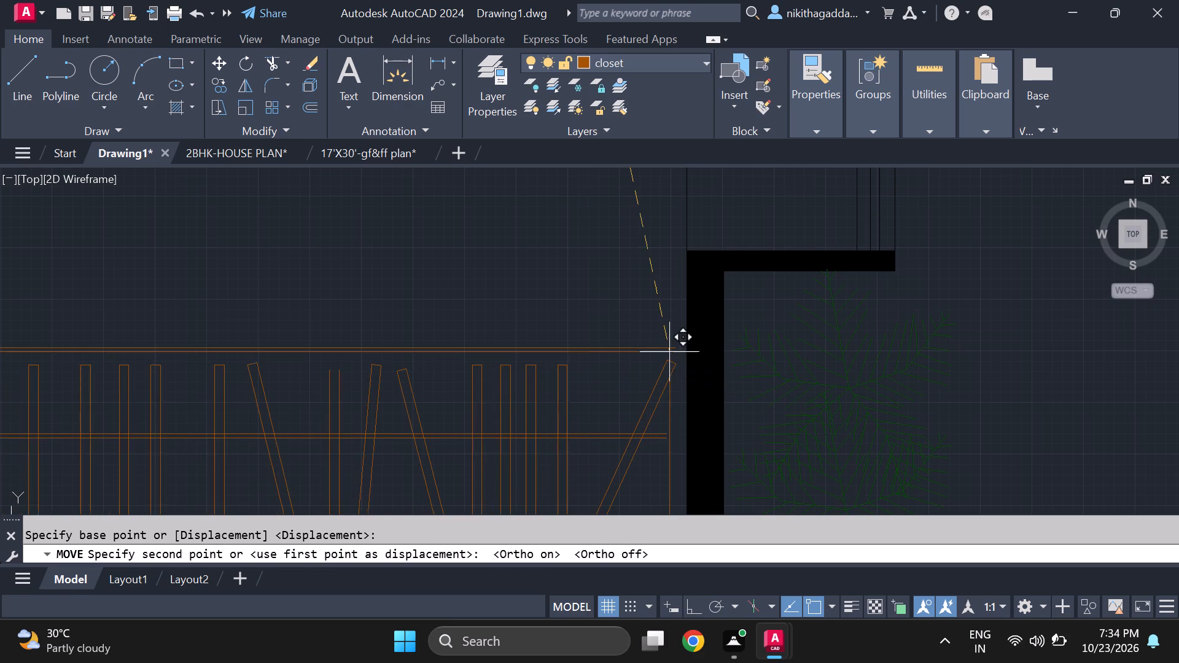
middle_drag(674, 352, 673, 312)
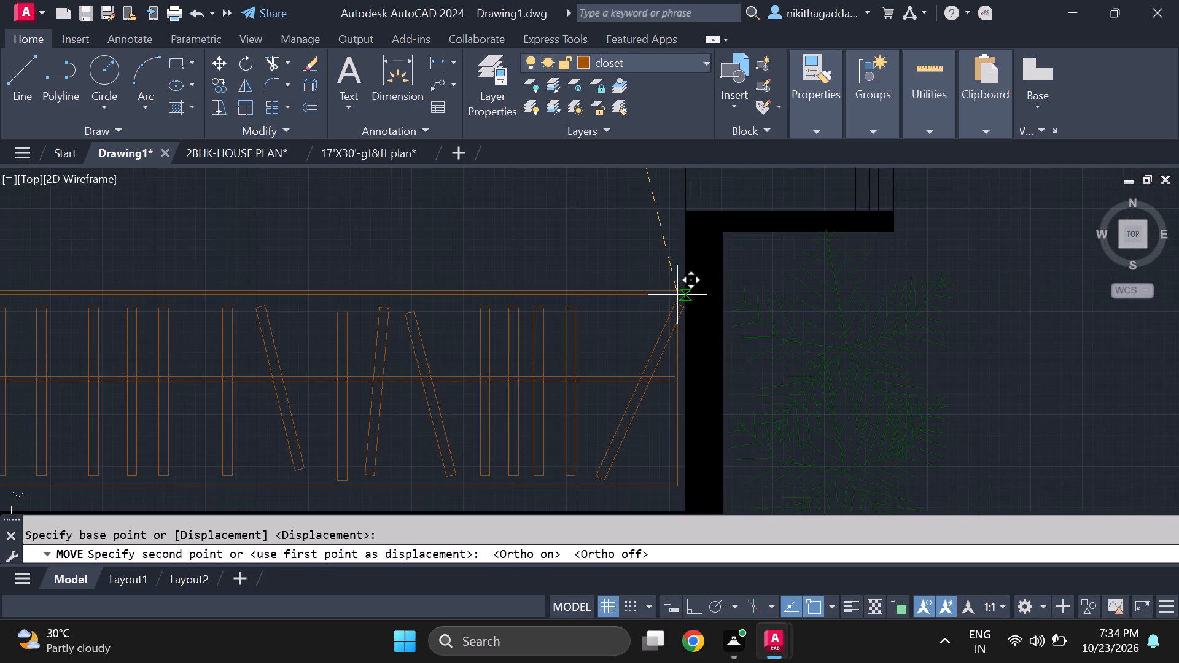
click(672, 309)
Rotate the spare wardrobe outside the house 90° counterclockwise about its top-right corner so it stands vertically.
scroll(680, 300, down, 5)
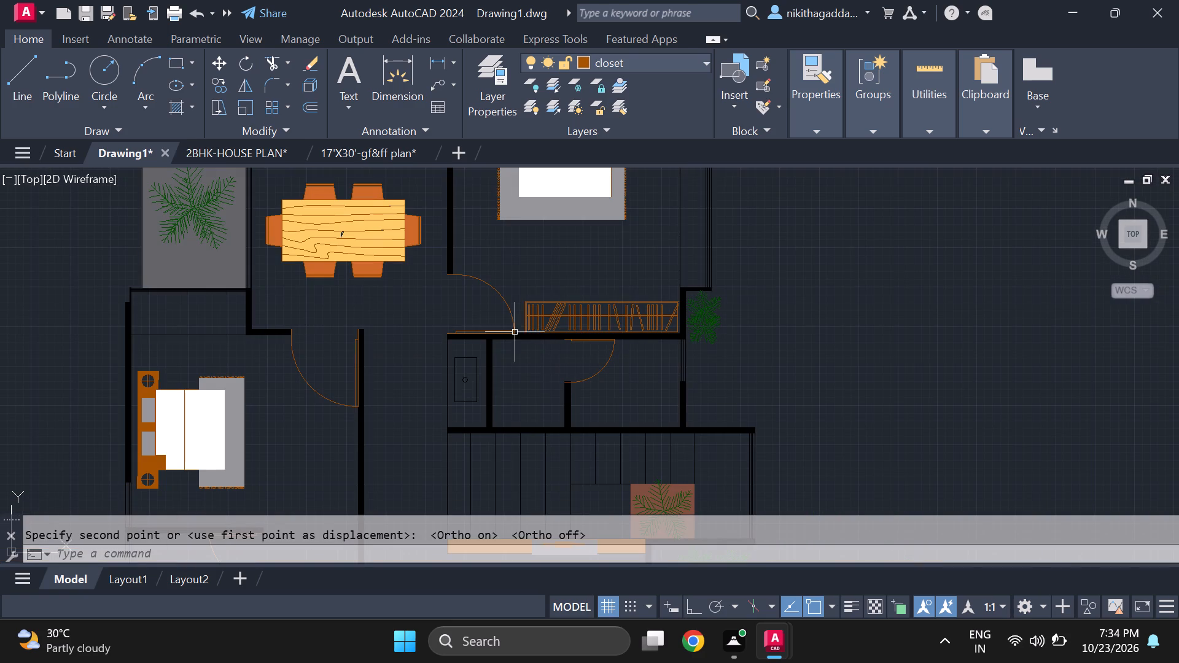
scroll(489, 324, down, 2)
middle_drag(475, 367, 608, 394)
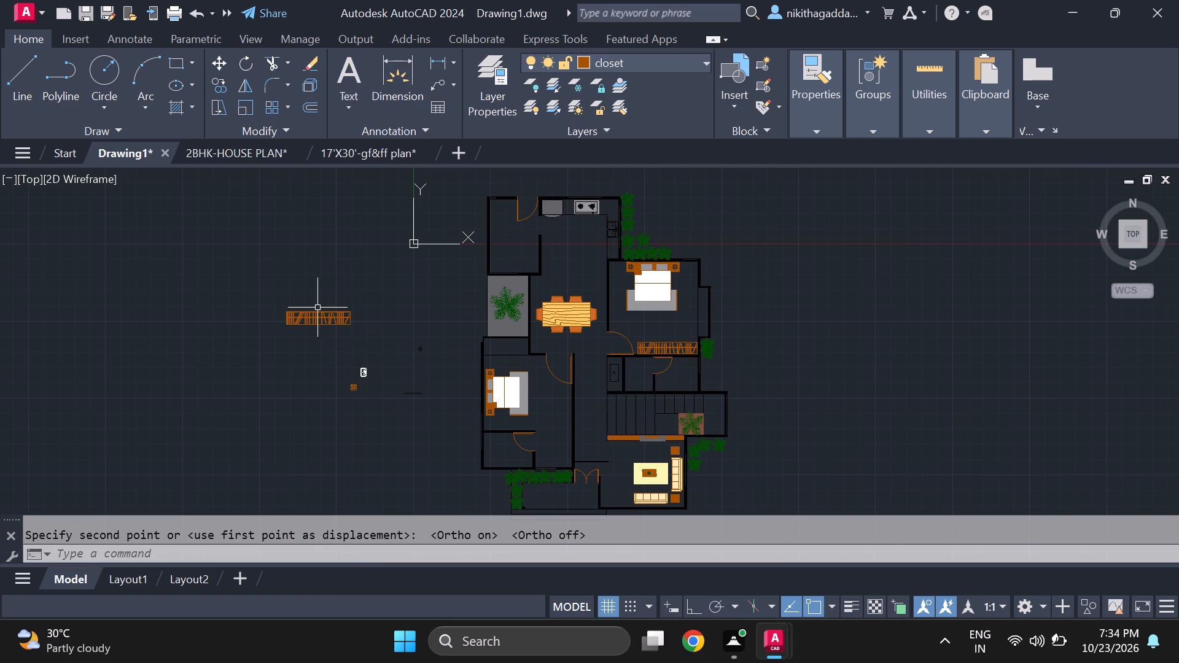
scroll(321, 309, up, 1)
middle_drag(339, 338, 364, 238)
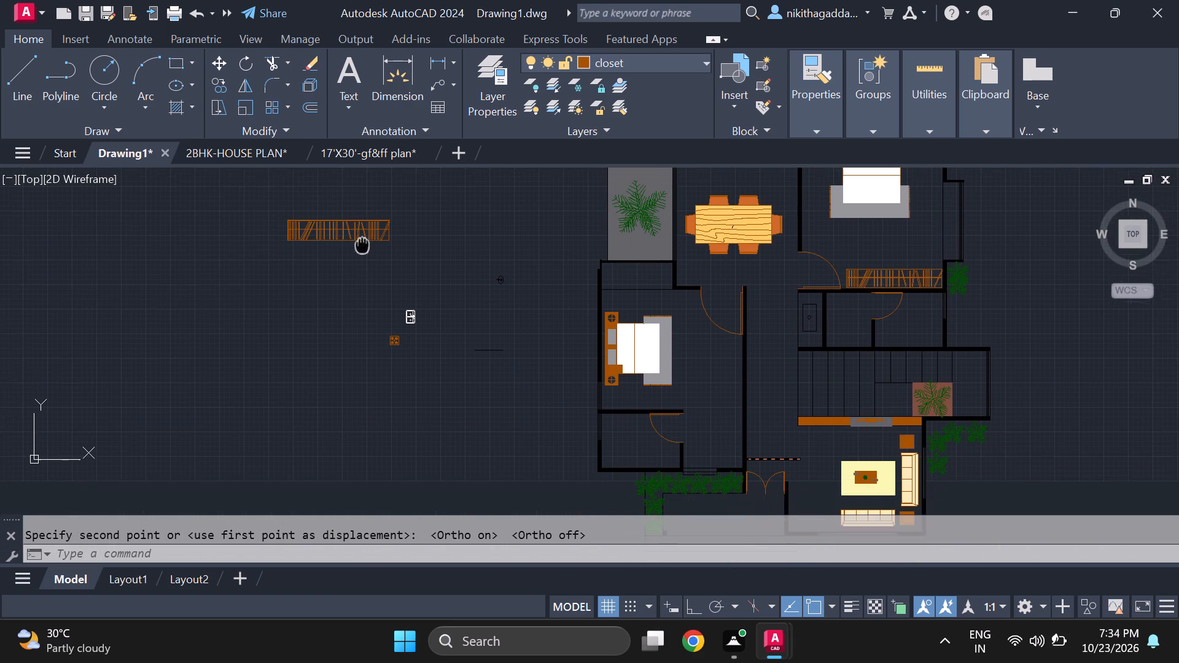
middle_drag(364, 238, 364, 238)
click(424, 190)
click(206, 281)
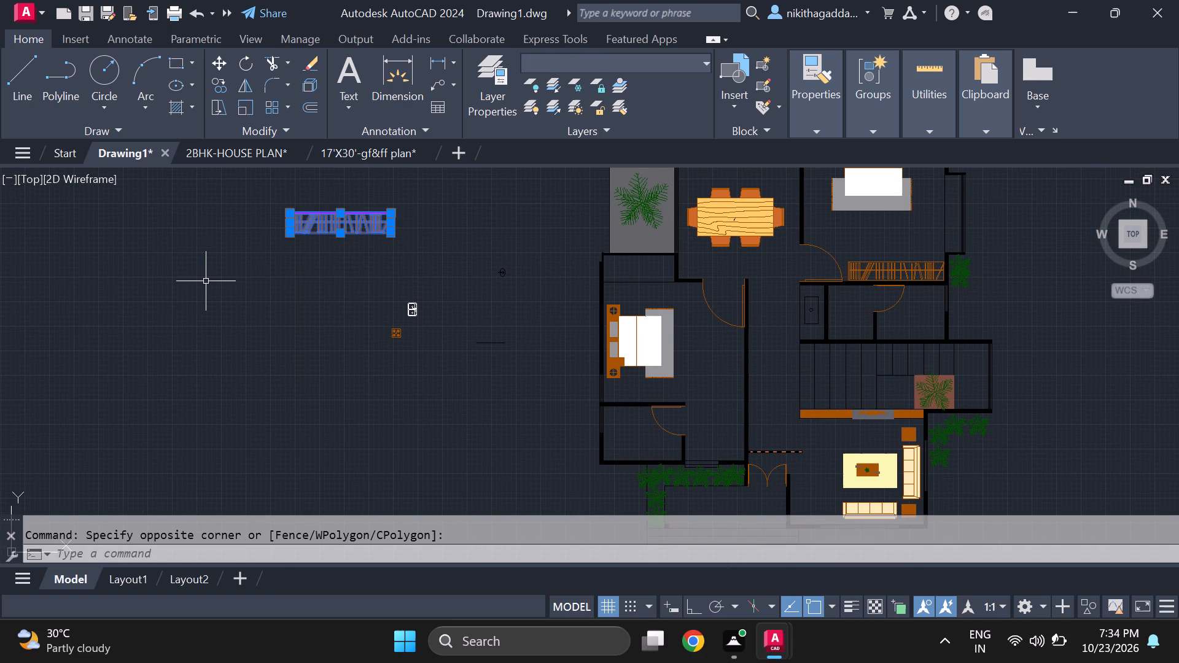
text(ro)
key(Return)
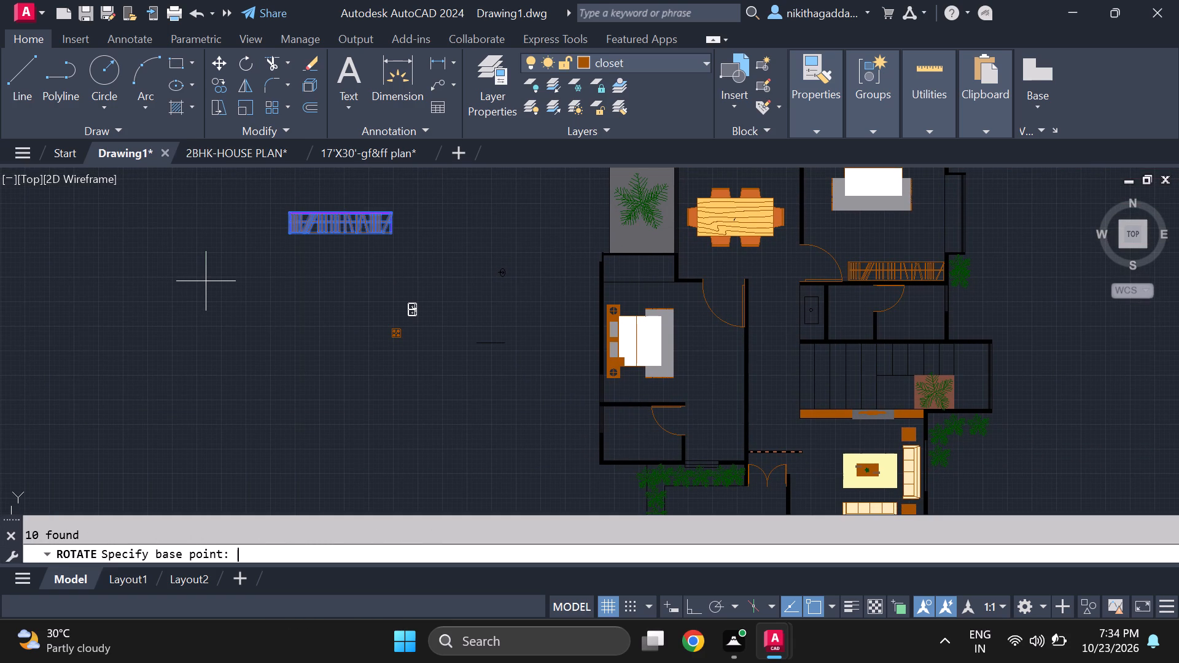
middle_drag(397, 209, 370, 320)
scroll(370, 320, up, 2)
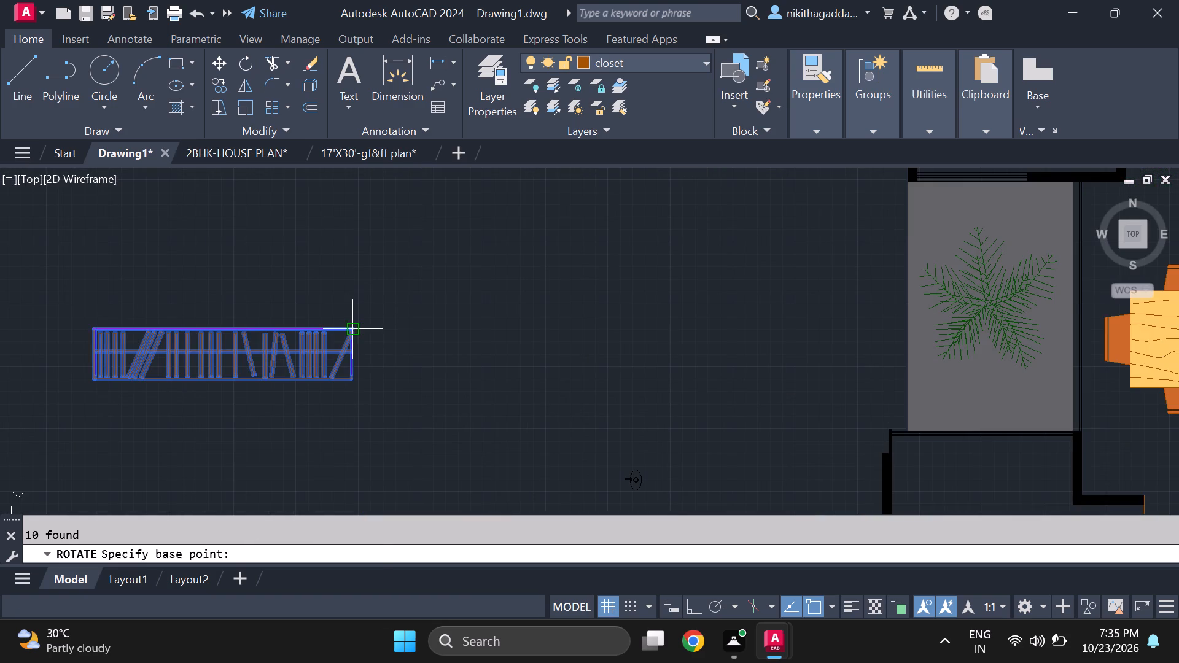
click(354, 325)
key(F8)
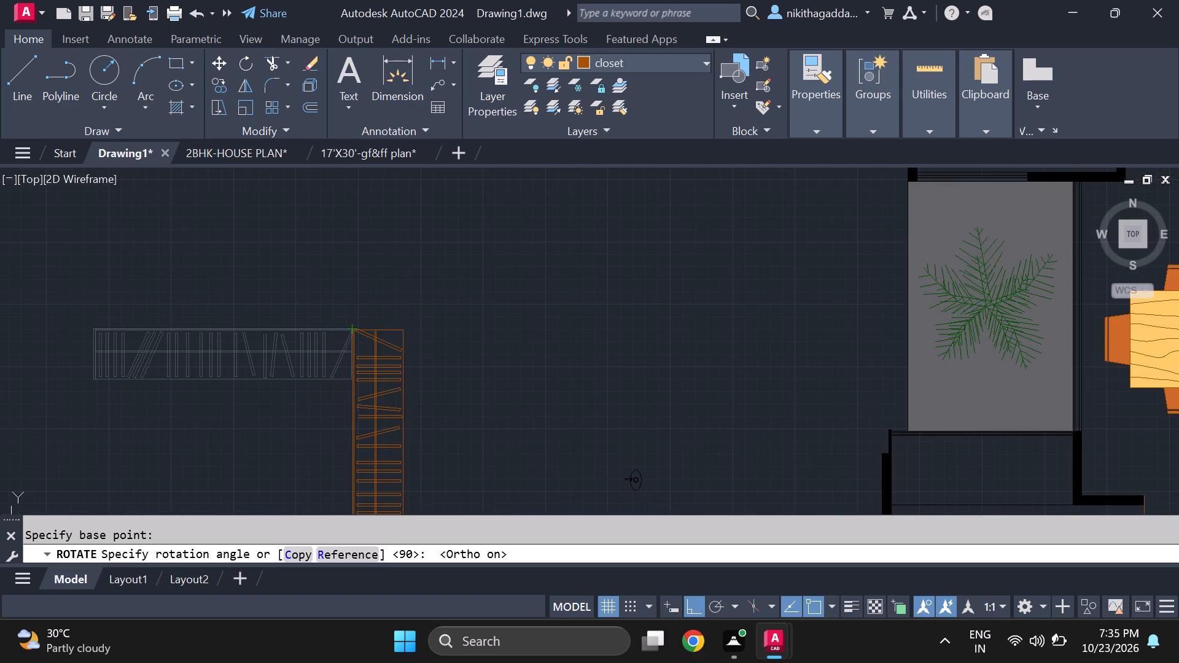
click(378, 254)
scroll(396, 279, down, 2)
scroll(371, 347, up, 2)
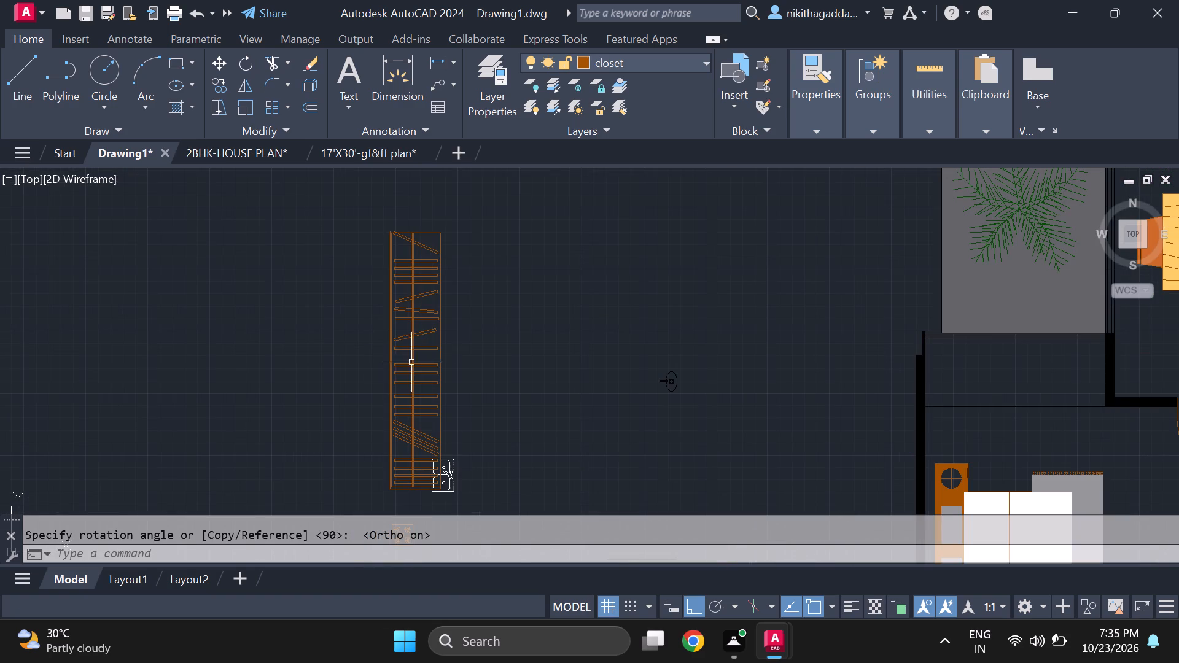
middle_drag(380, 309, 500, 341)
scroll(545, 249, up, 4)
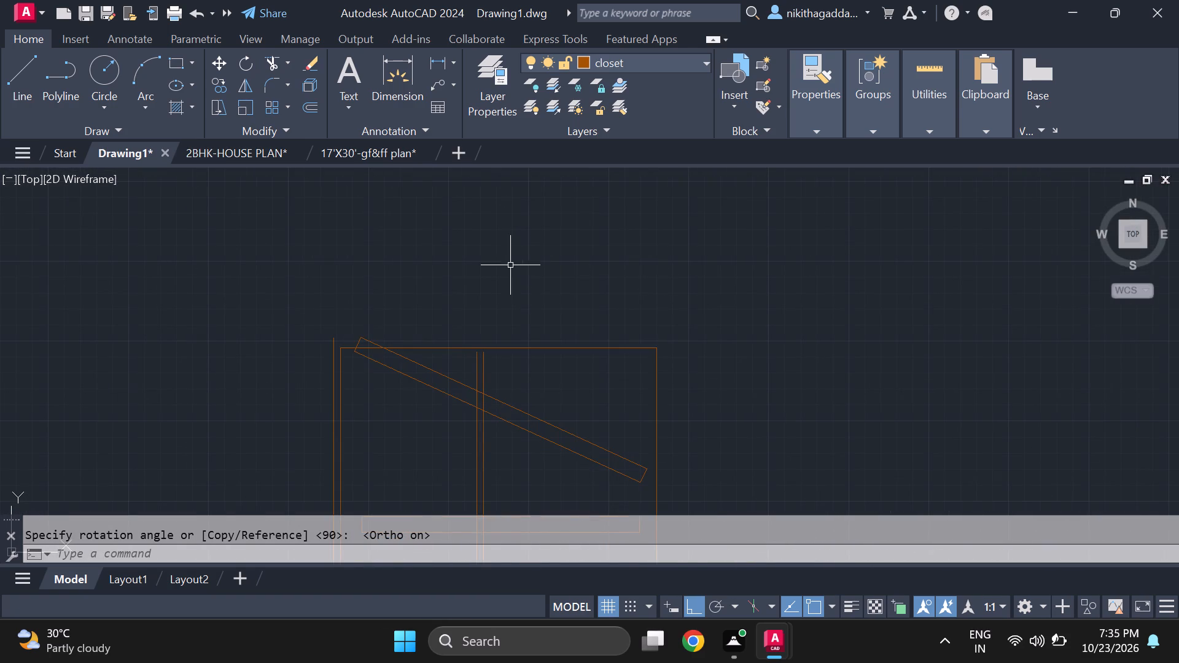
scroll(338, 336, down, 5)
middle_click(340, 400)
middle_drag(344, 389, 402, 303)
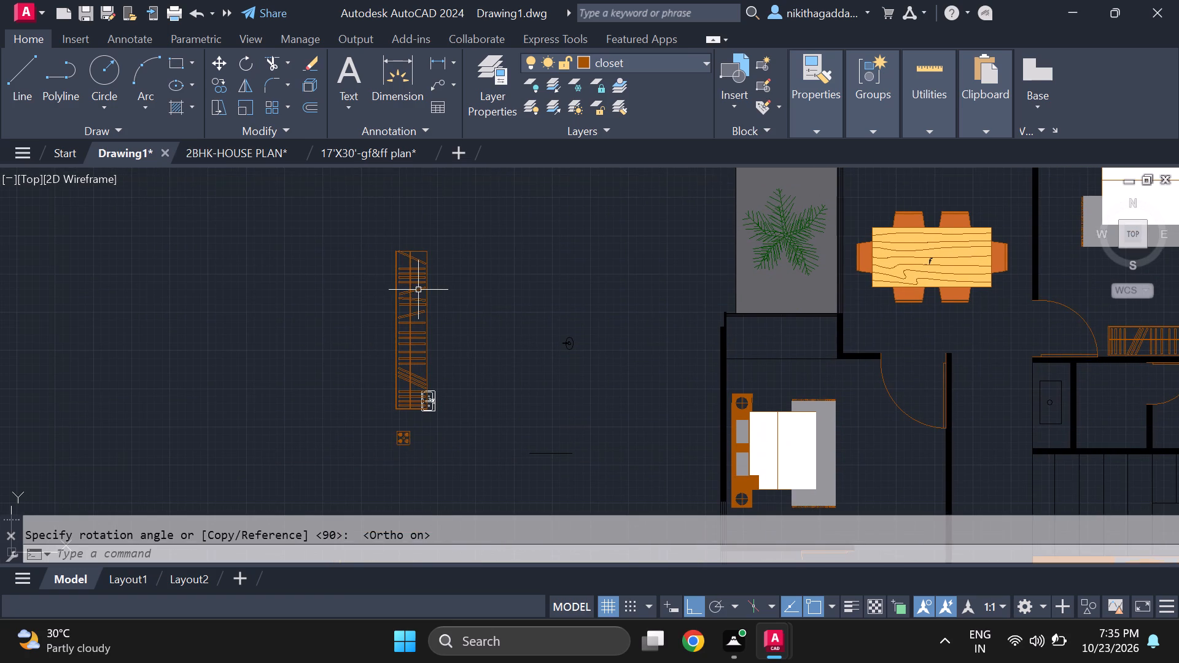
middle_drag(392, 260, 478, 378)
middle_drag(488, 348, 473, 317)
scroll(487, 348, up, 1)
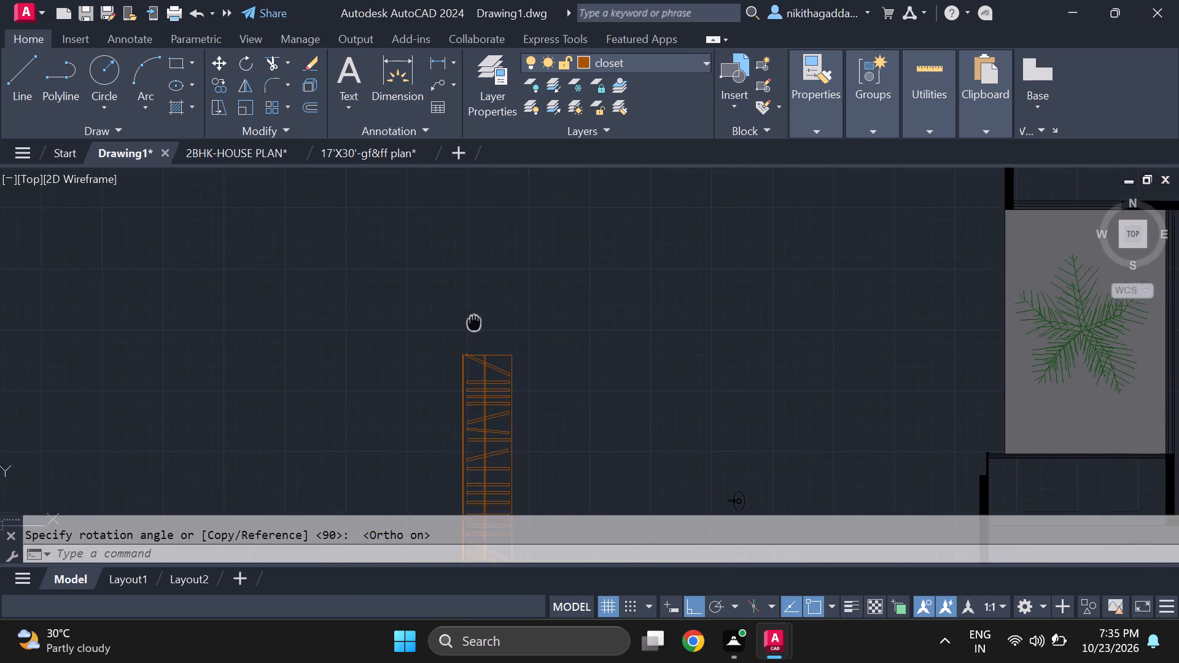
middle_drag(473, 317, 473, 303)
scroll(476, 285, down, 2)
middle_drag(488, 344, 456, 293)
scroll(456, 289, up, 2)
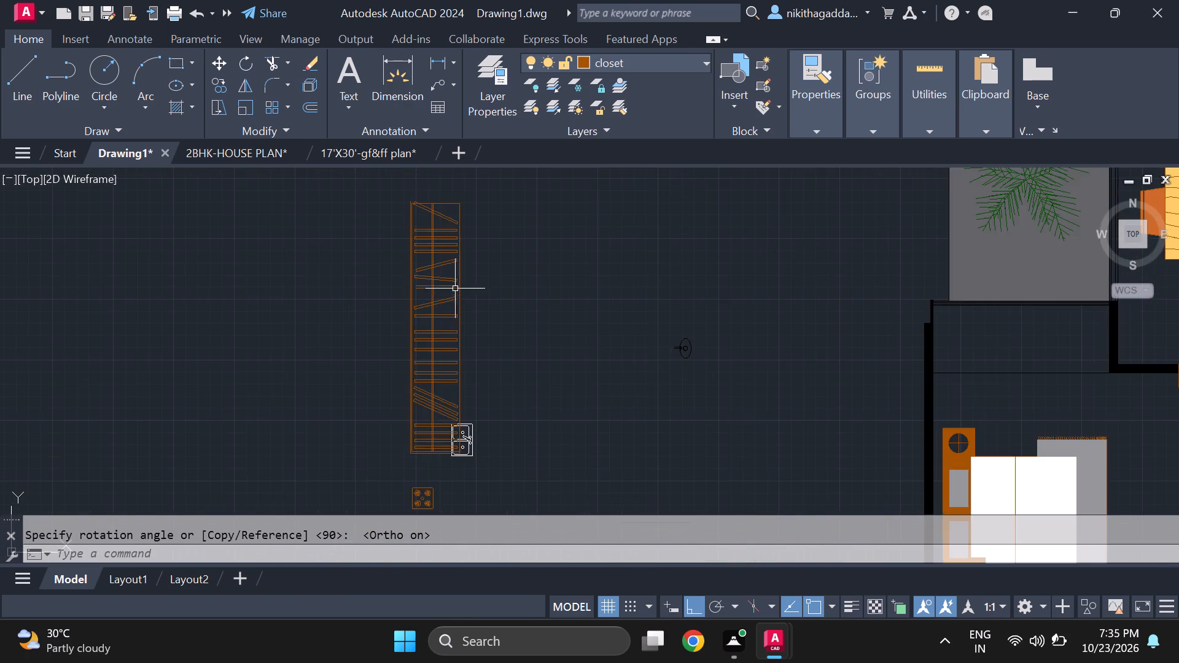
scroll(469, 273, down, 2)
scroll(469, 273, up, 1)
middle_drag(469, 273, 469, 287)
Move the vertical wardrobe by its top-left corner into the lower-left bedroom, alongside the right wall and just above the bottom wall.
click(499, 238)
click(369, 317)
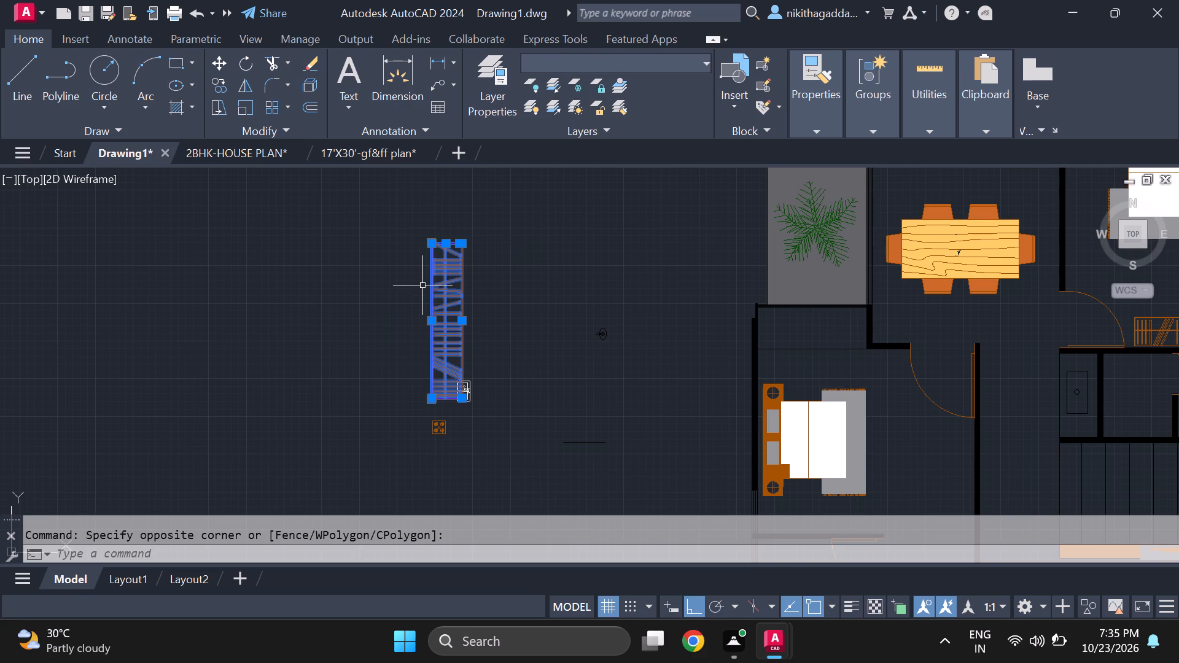
key(m)
key(Return)
scroll(433, 237, up, 3)
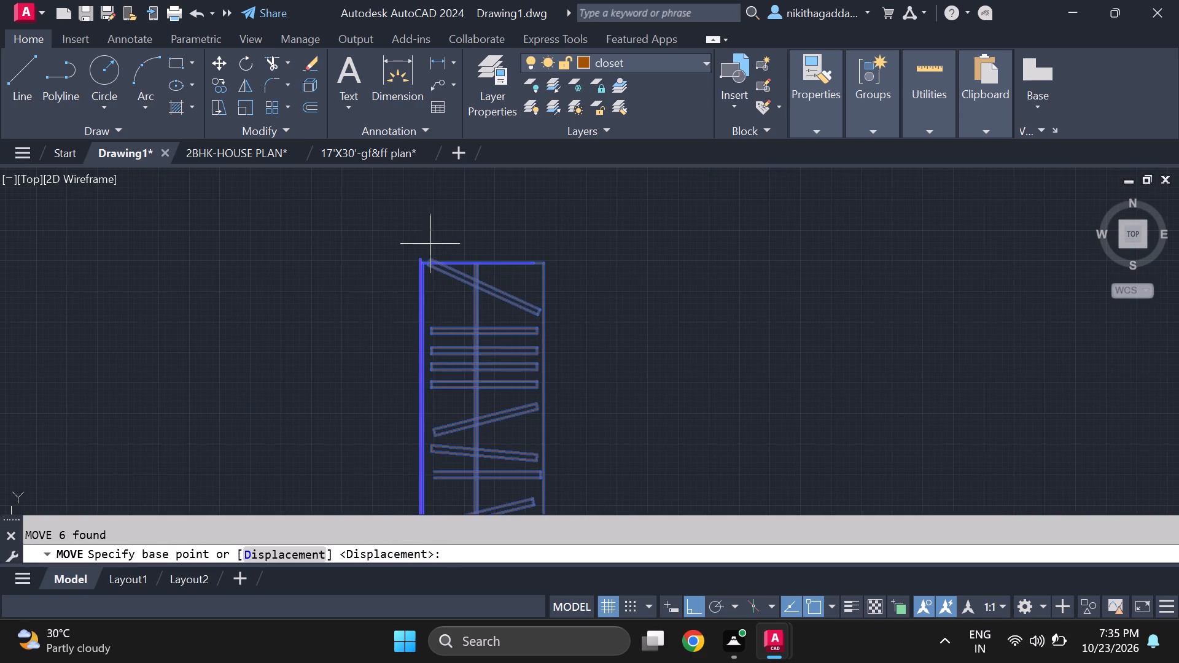
click(417, 254)
scroll(785, 219, down, 3)
middle_drag(791, 227, 405, 206)
scroll(529, 254, down, 2)
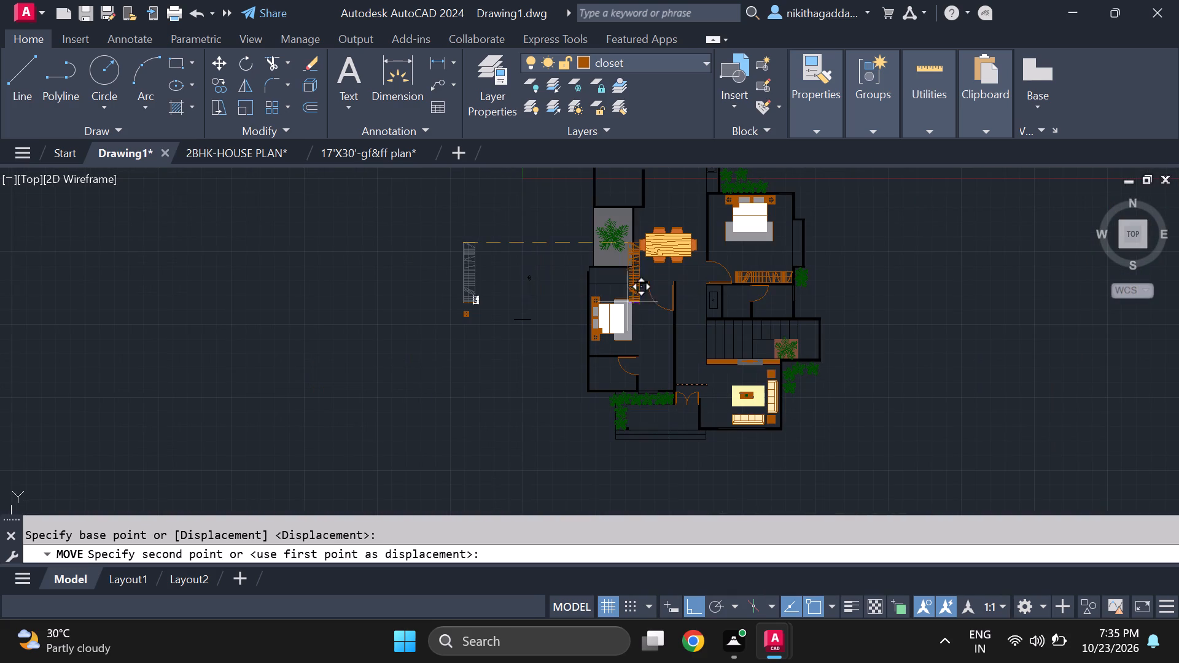
key(F8)
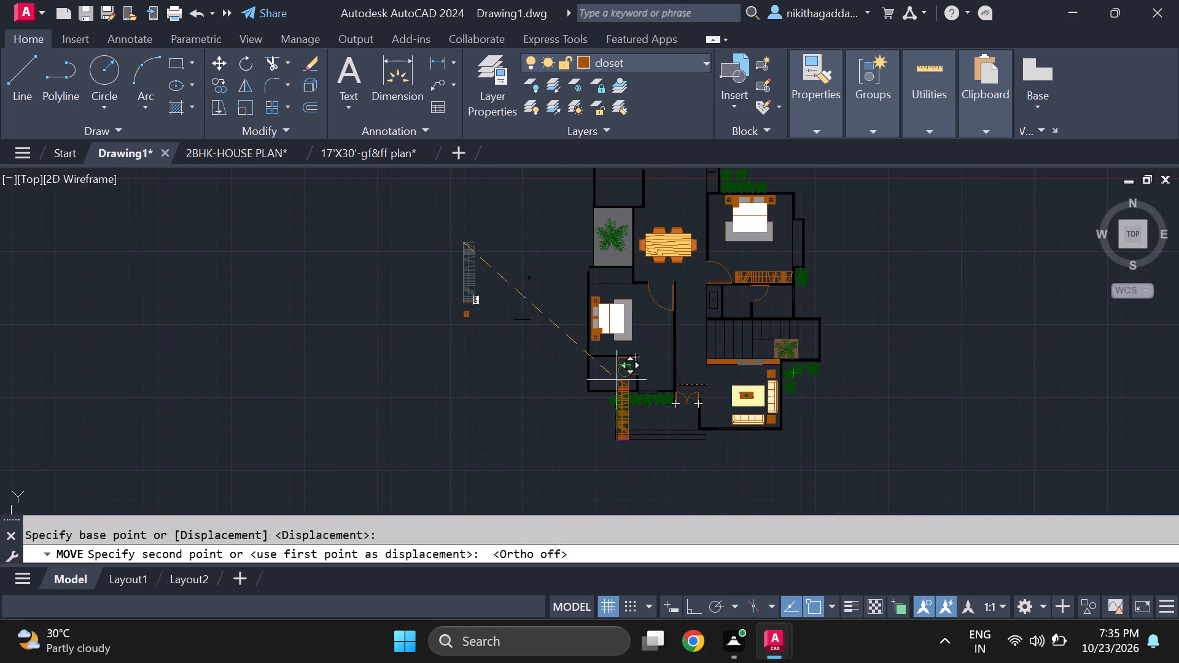
scroll(655, 316, up, 1)
middle_drag(661, 316, 653, 346)
scroll(709, 333, up, 2)
scroll(655, 370, down, 2)
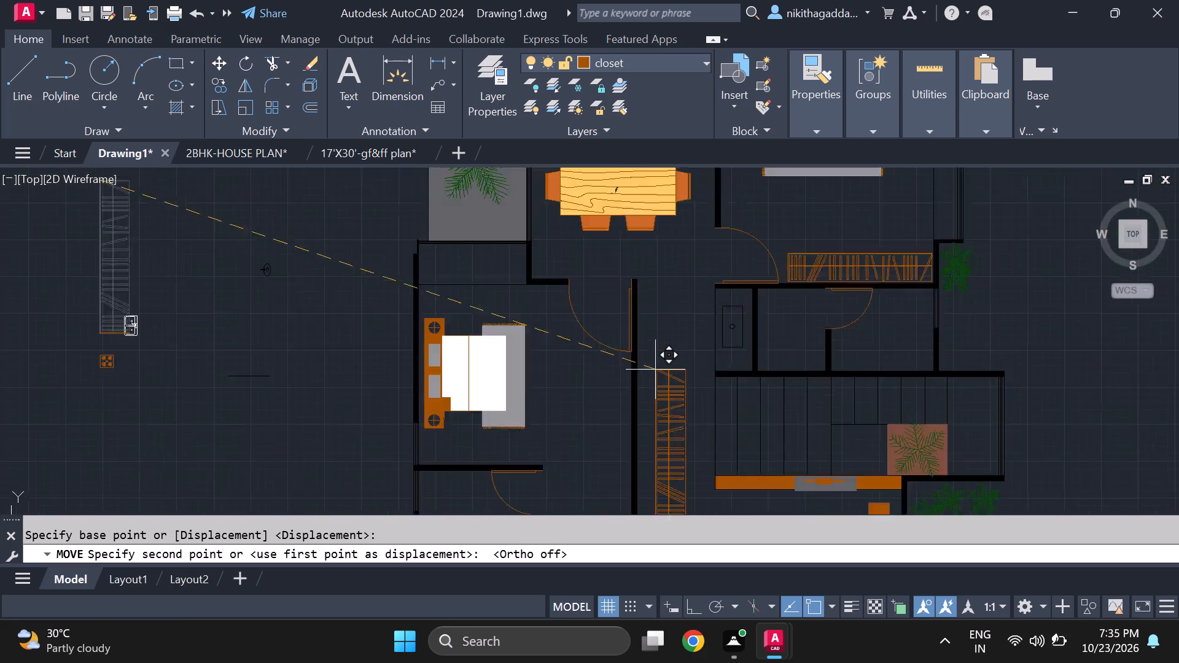
scroll(655, 370, down, 1)
scroll(652, 368, up, 1)
middle_drag(652, 368, 664, 328)
scroll(674, 287, up, 1)
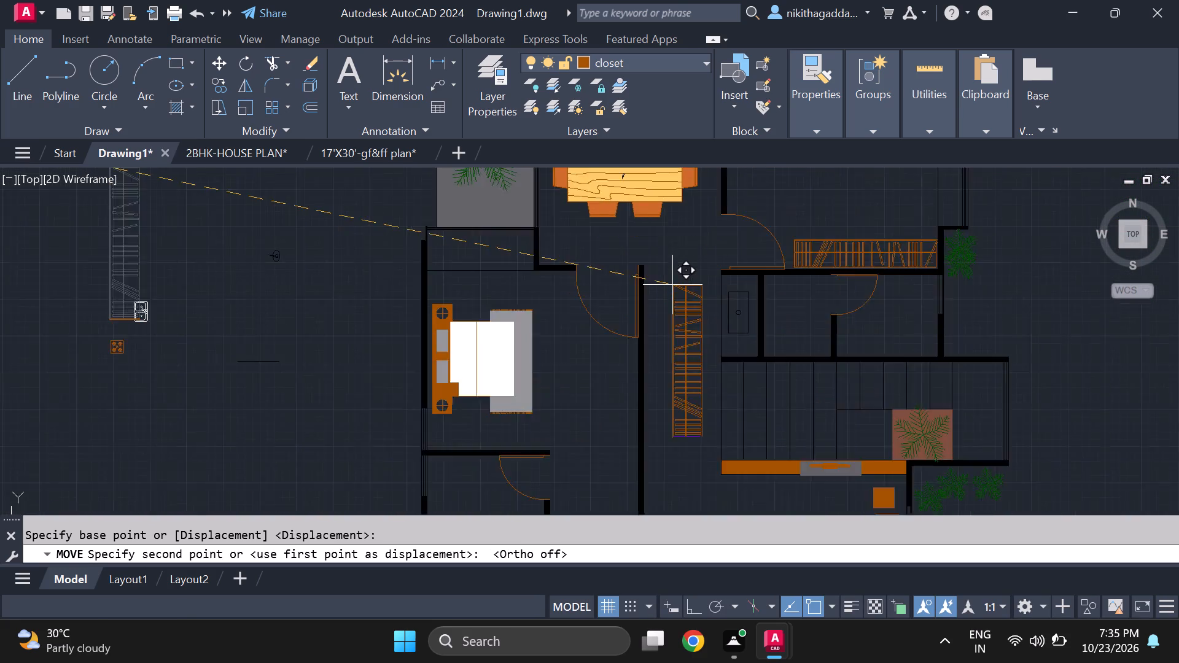
scroll(671, 282, up, 1)
middle_drag(671, 282, 677, 304)
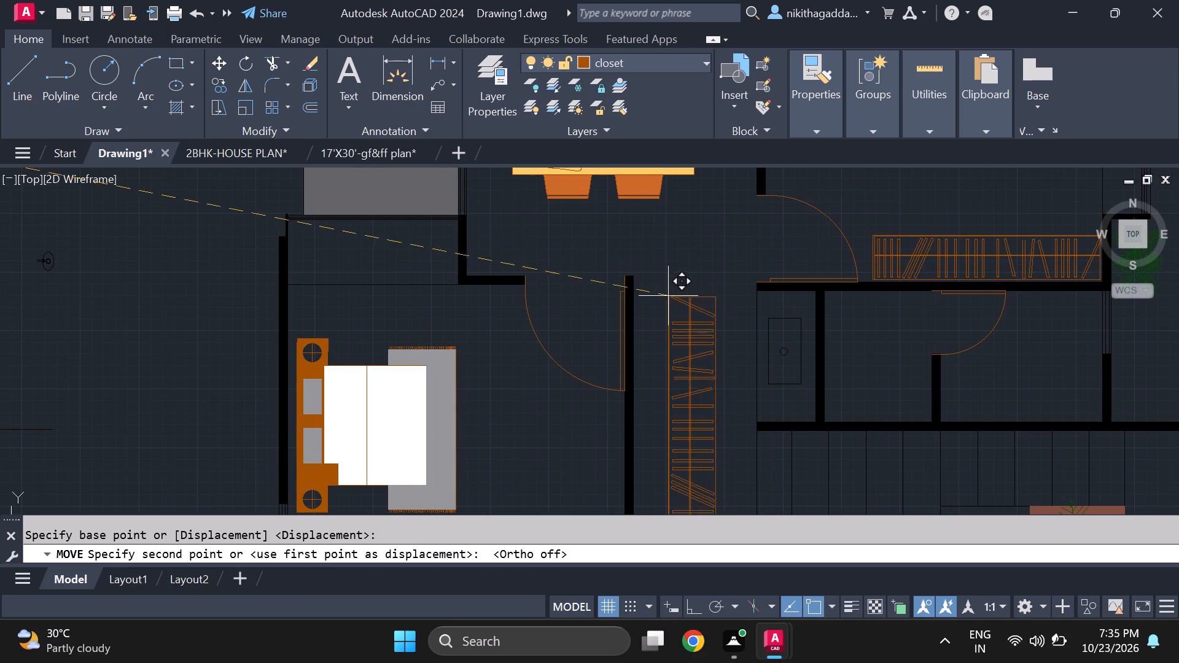
middle_drag(666, 292, 711, 196)
scroll(677, 229, down, 2)
scroll(642, 292, up, 2)
middle_drag(642, 291, 689, 193)
scroll(686, 177, up, 1)
middle_click(686, 177)
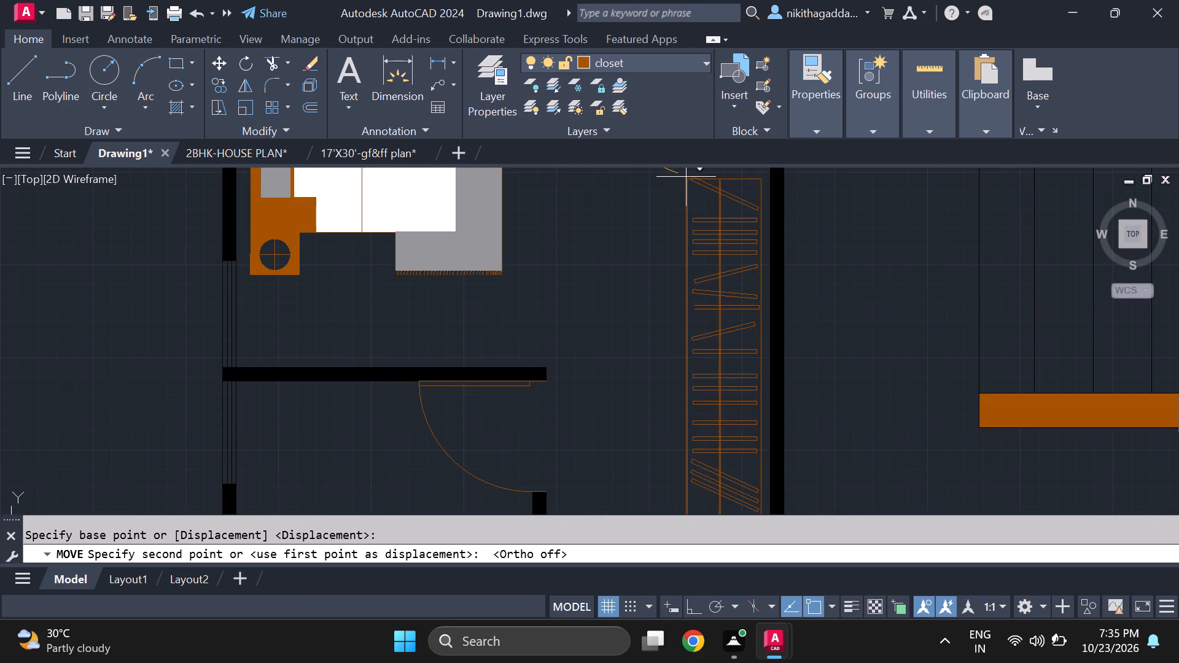
middle_drag(695, 147, 725, 212)
scroll(707, 192, down, 3)
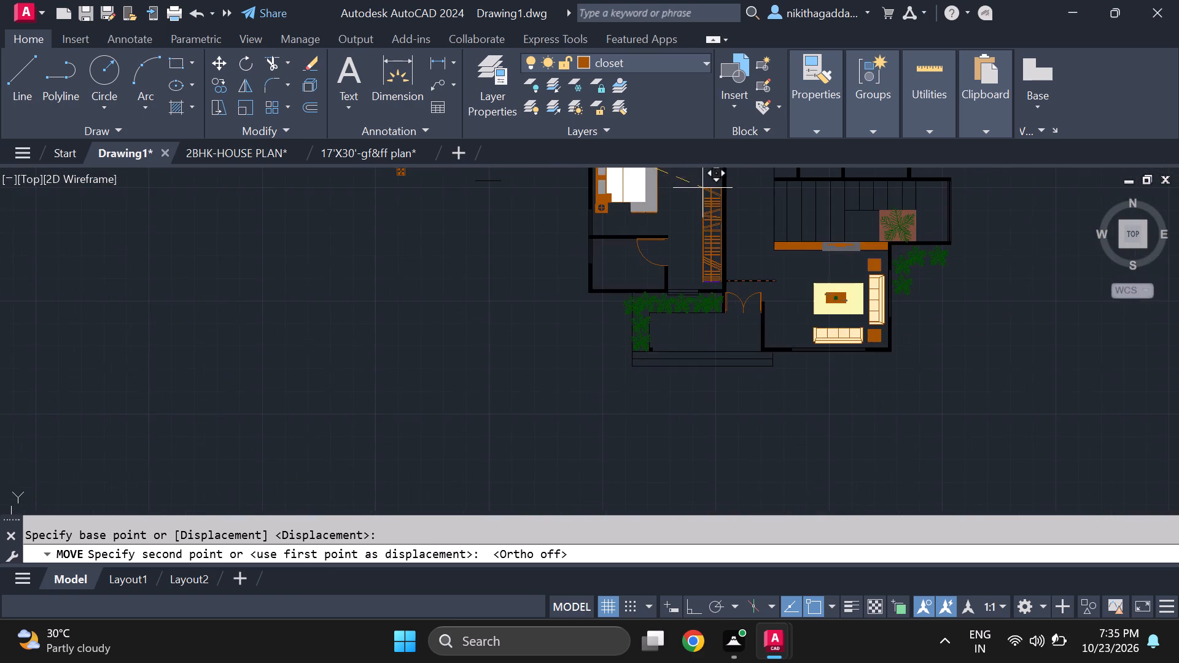
scroll(705, 187, up, 1)
middle_drag(705, 187, 729, 240)
scroll(725, 250, up, 1)
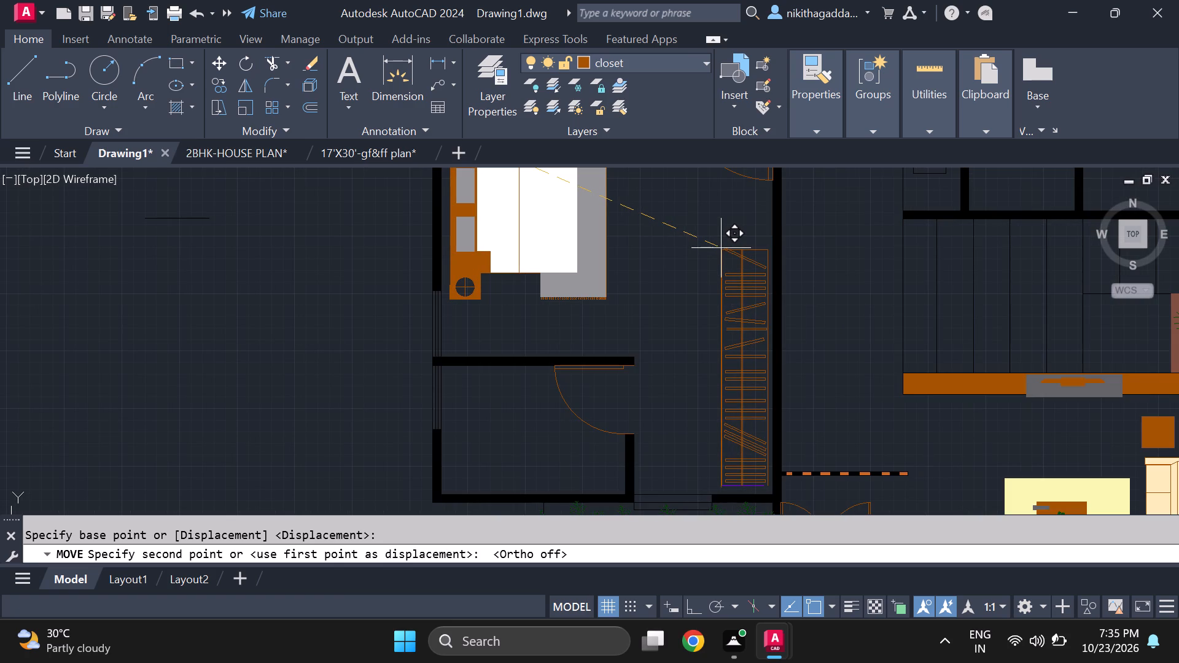
click(721, 248)
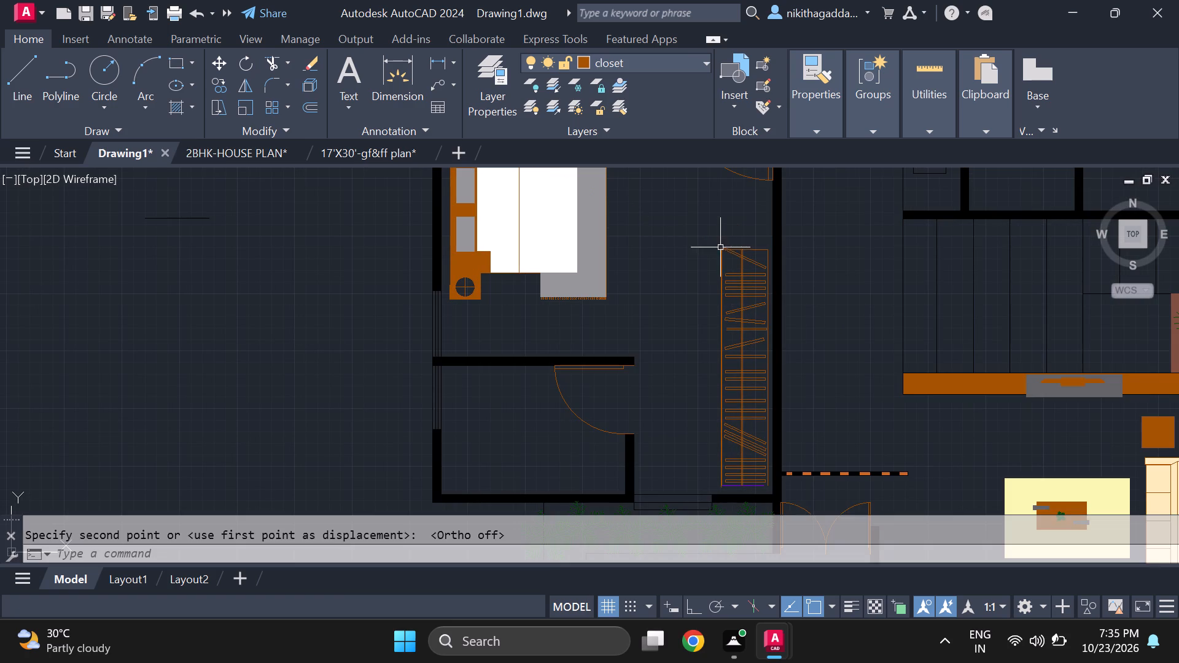
Draw a line across the bottom end of the vertical wardrobe, from its inner left side line to its right side line.
scroll(688, 250, down, 2)
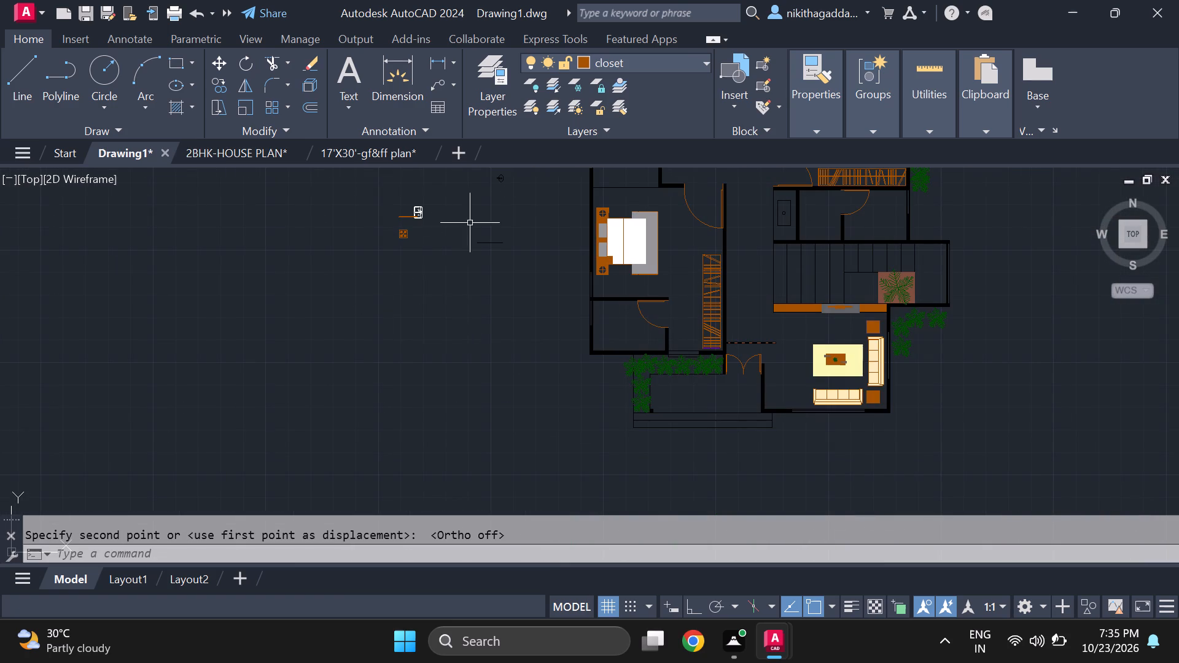
middle_drag(477, 219, 490, 269)
scroll(477, 219, up, 1)
middle_drag(833, 385, 562, 287)
scroll(628, 401, up, 1)
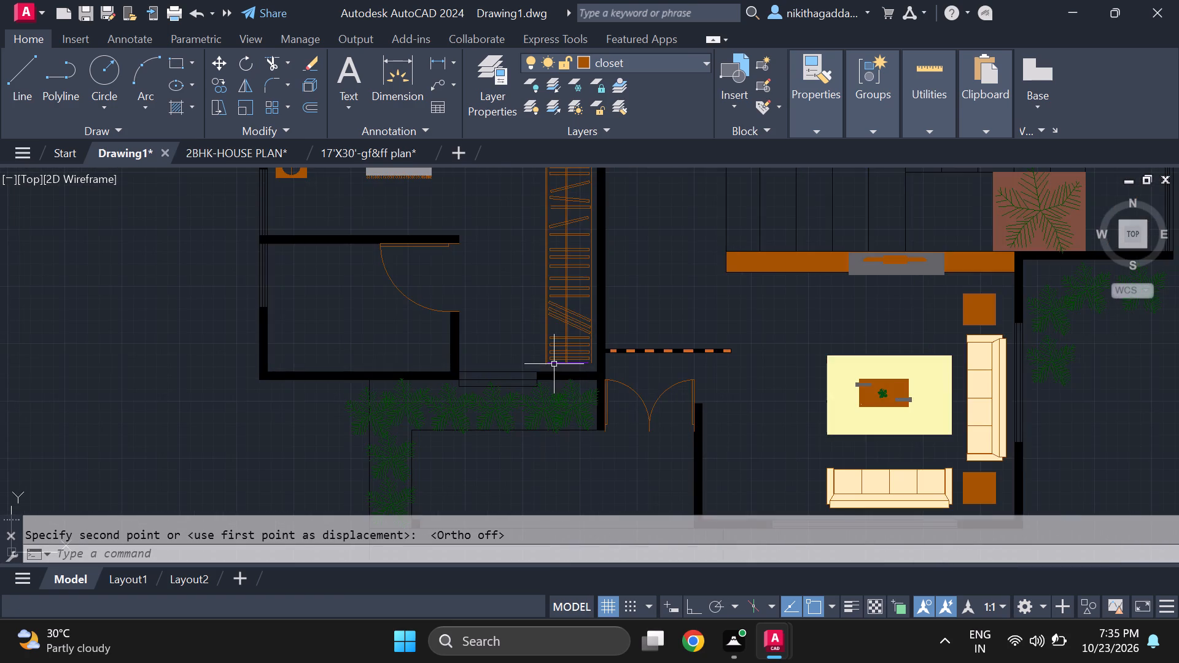
scroll(551, 363, up, 4)
key(l)
key(Return)
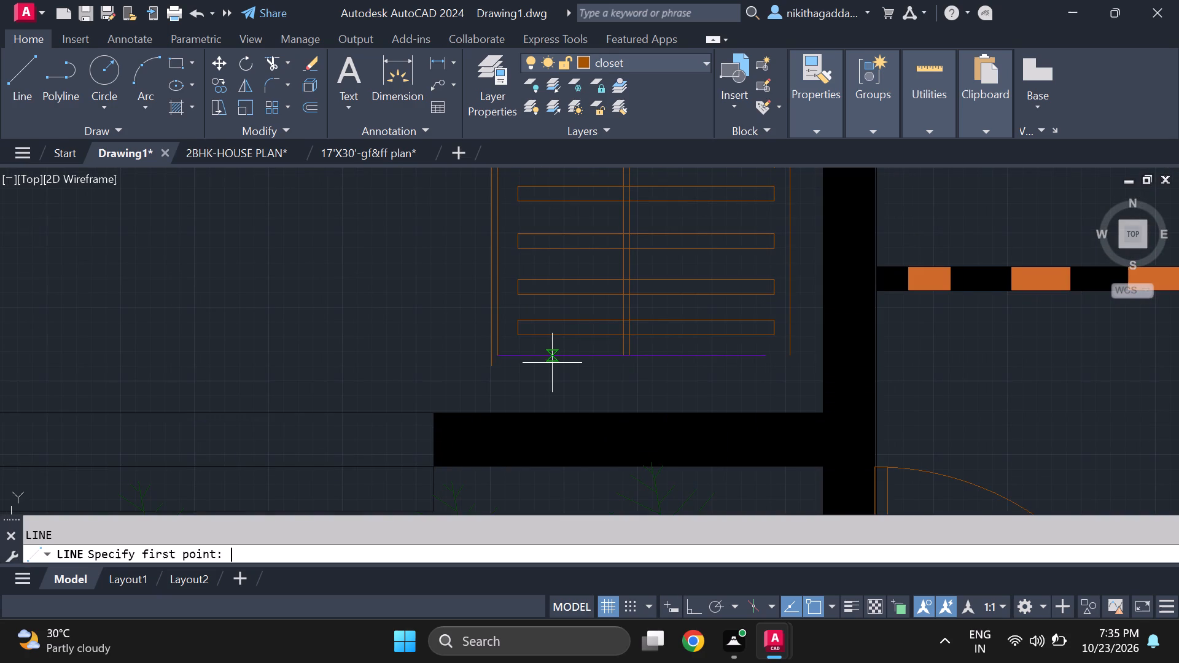
scroll(515, 340, up, 2)
click(464, 376)
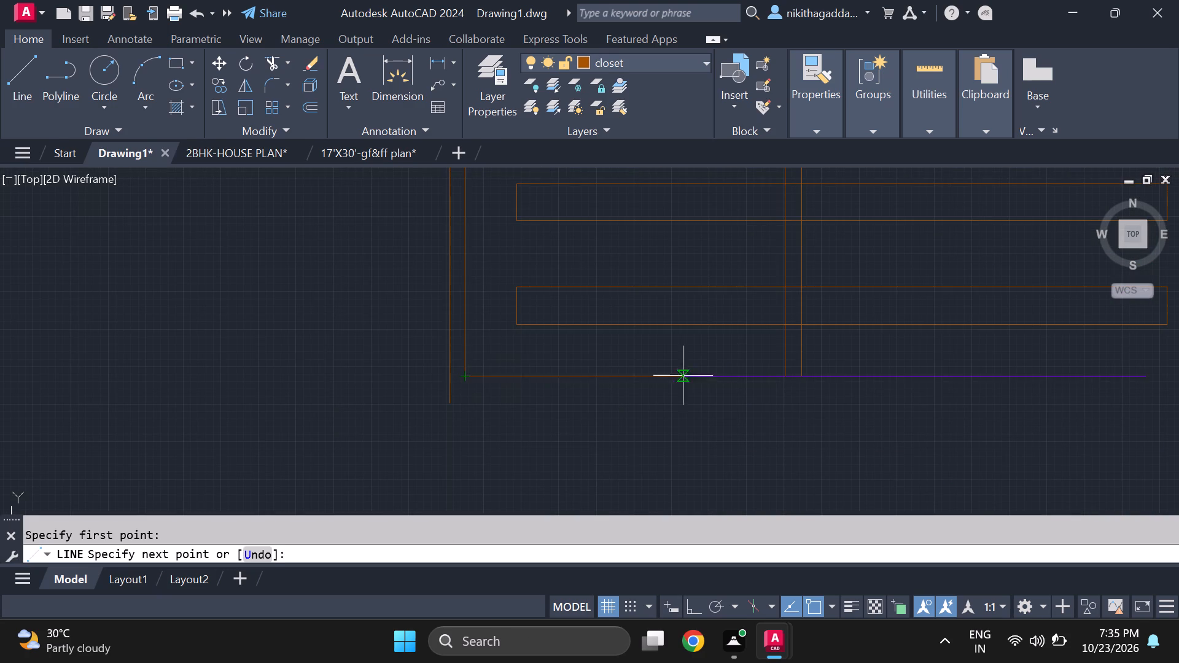
middle_drag(803, 375, 518, 376)
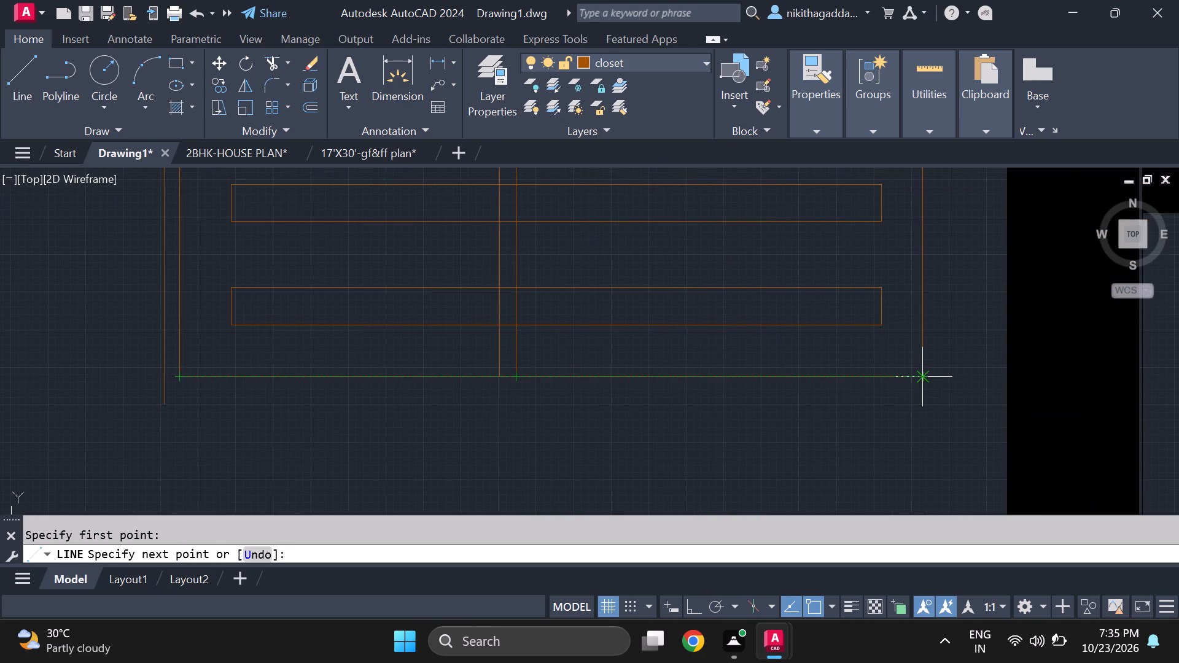
click(925, 377)
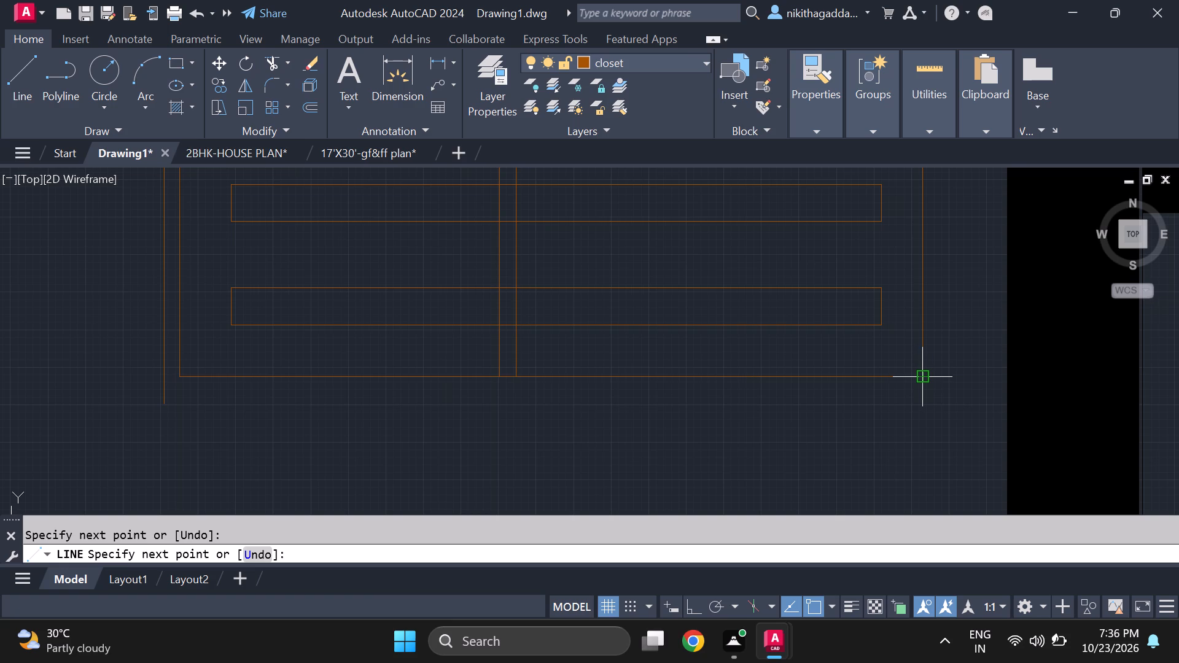
scroll(928, 375, up, 3)
click(897, 380)
scroll(822, 440, down, 5)
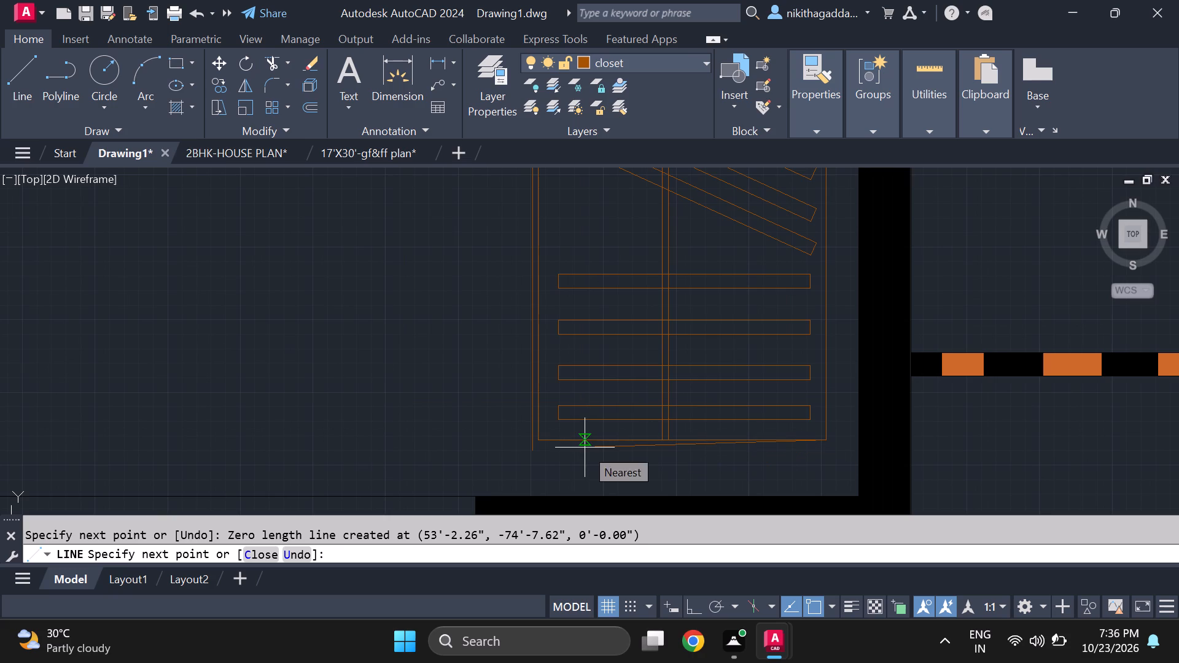
key(Escape)
Review the vertical wardrobe's placement in the bedroom, the leftover pieces beside the house, and the whole plan.
scroll(603, 417, down, 2)
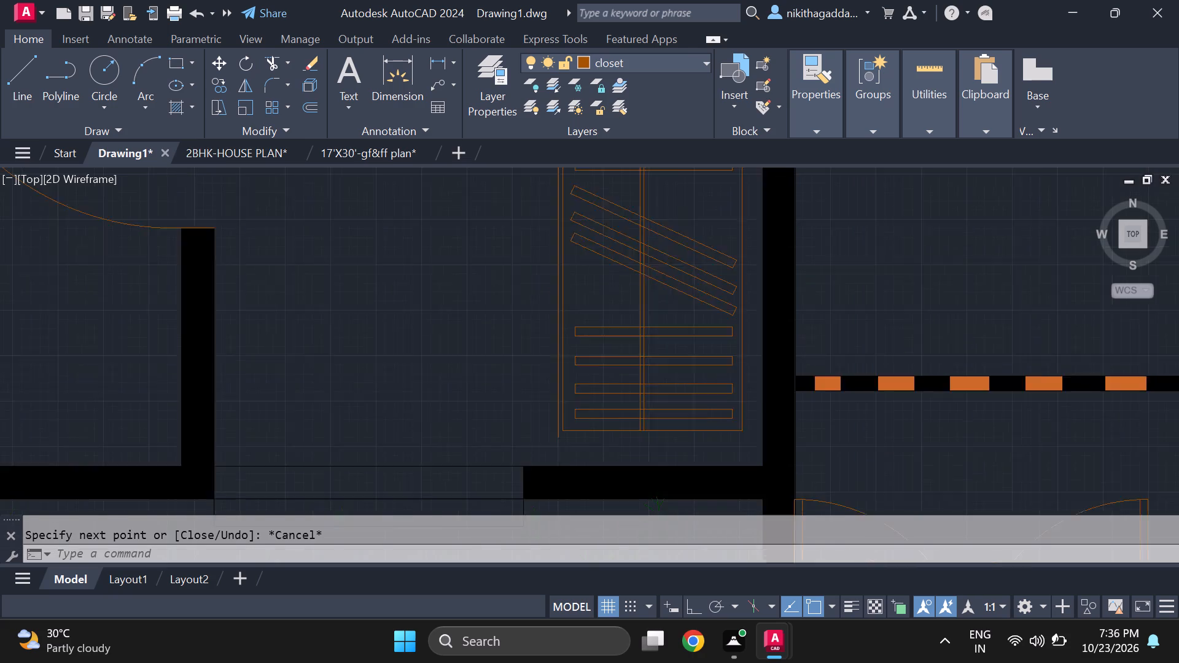
scroll(603, 417, down, 1)
scroll(592, 424, up, 1)
middle_drag(592, 424, 592, 430)
scroll(592, 430, down, 3)
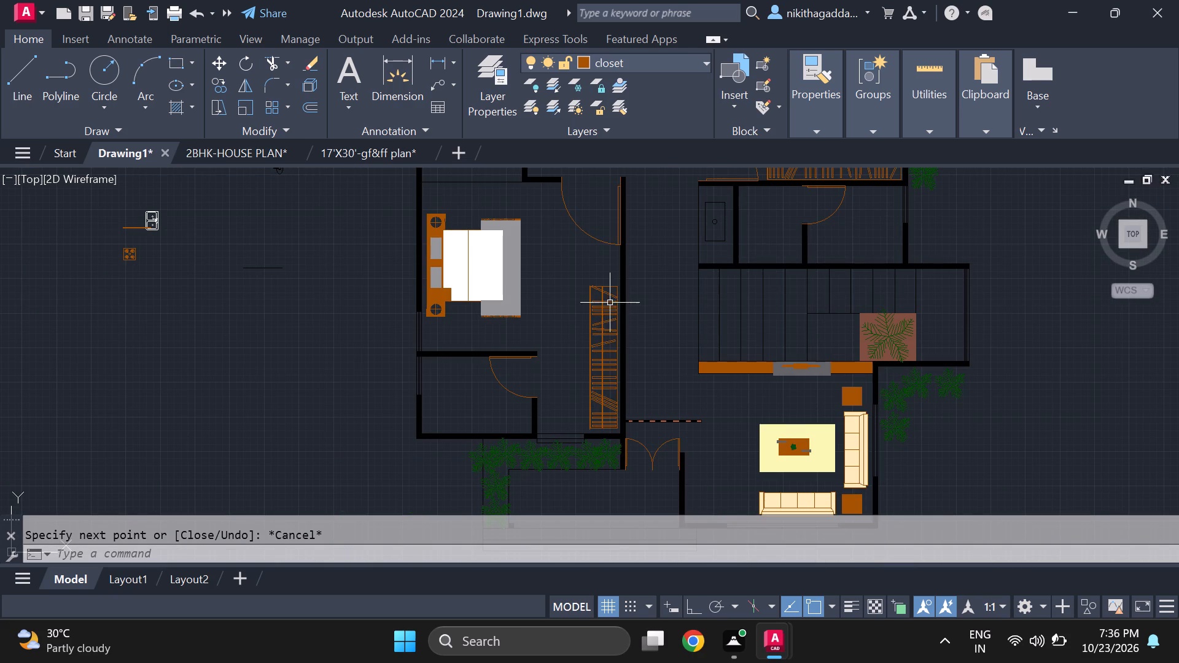
scroll(610, 303, down, 2)
middle_drag(404, 303, 407, 330)
scroll(448, 293, up, 2)
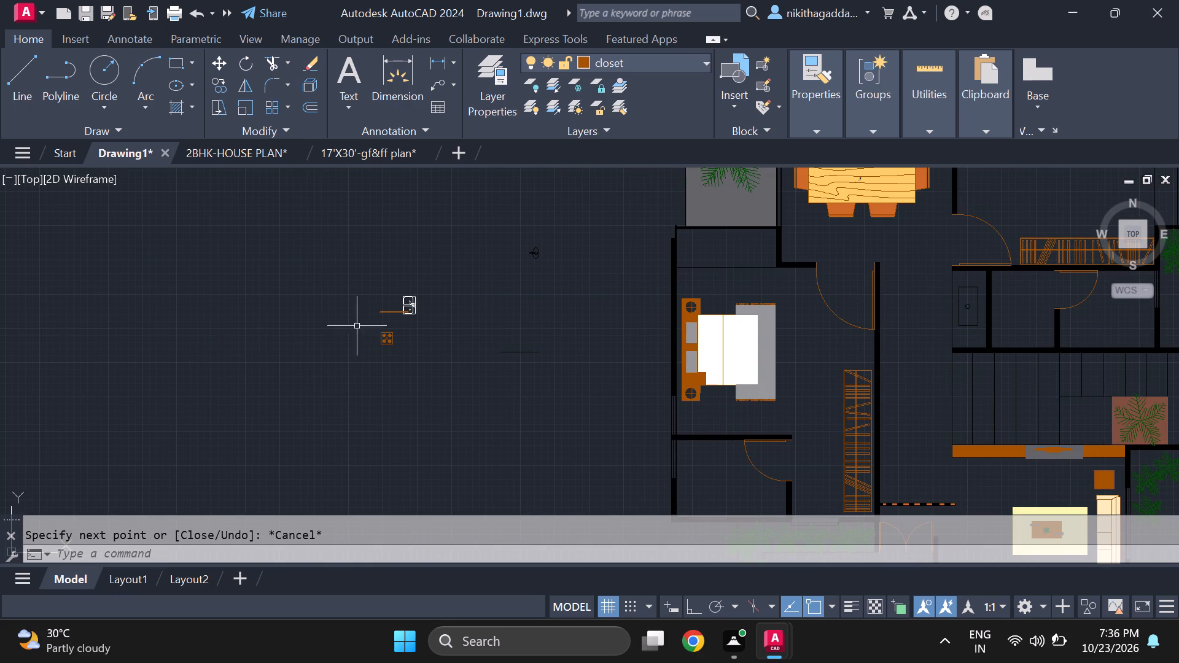
middle_drag(525, 328, 488, 371)
scroll(488, 371, down, 3)
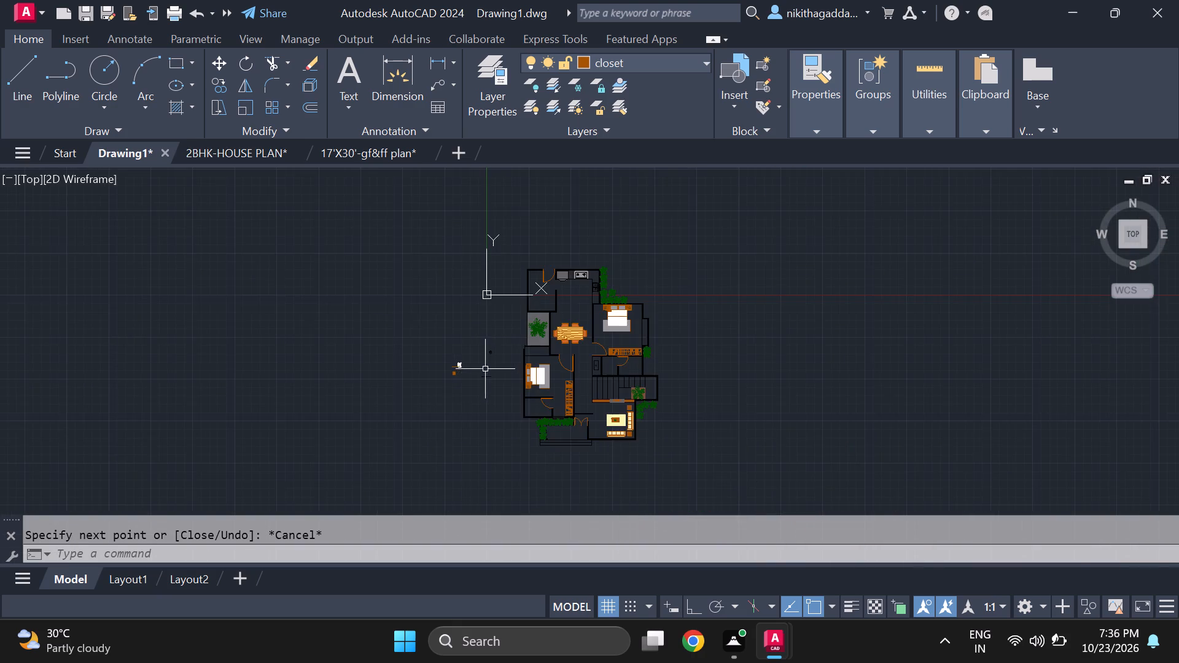
Rotate the small oval washbasin outside the house 90° counterclockwise about the outer end of its tap, with Ortho on.
scroll(483, 364, up, 3)
middle_drag(483, 364, 357, 387)
scroll(410, 310, down, 2)
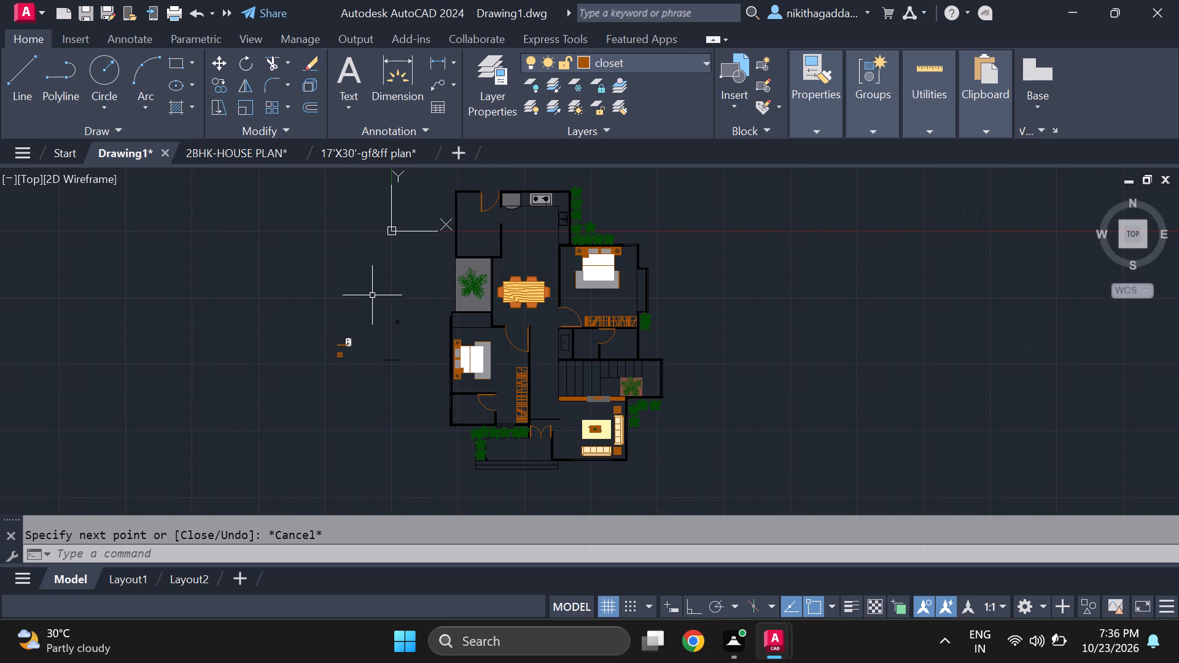
scroll(341, 401, up, 2)
middle_drag(410, 303, 388, 394)
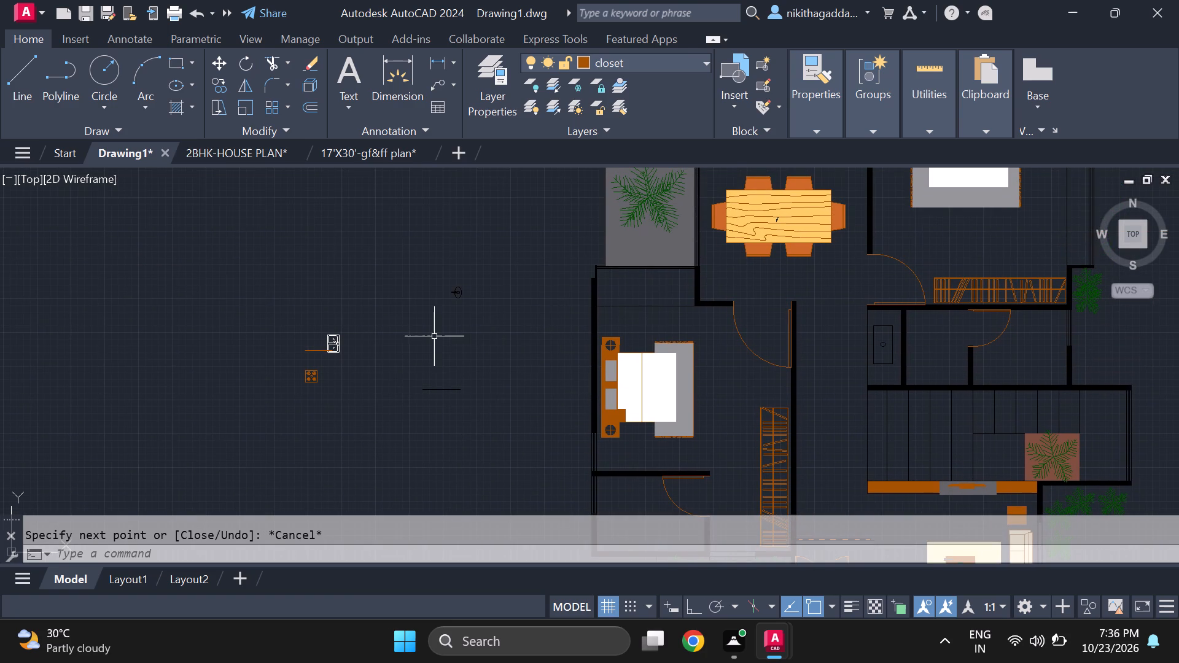
scroll(435, 335, up, 1)
middle_drag(434, 333, 414, 390)
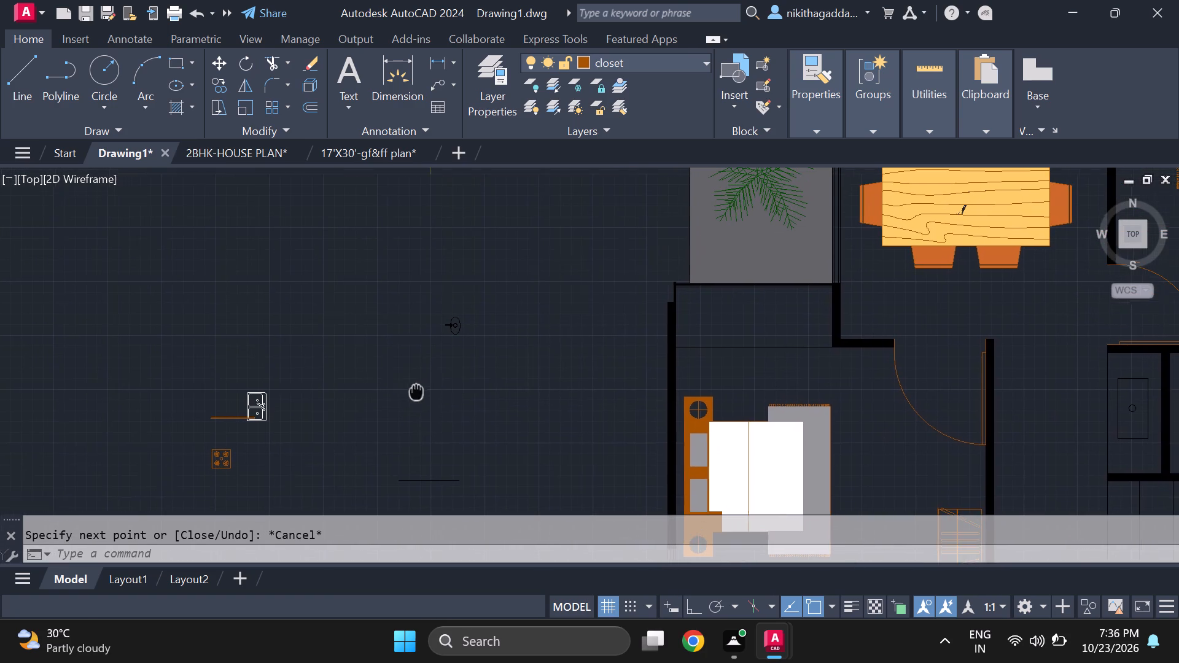
middle_drag(414, 390, 414, 390)
scroll(435, 368, down, 1)
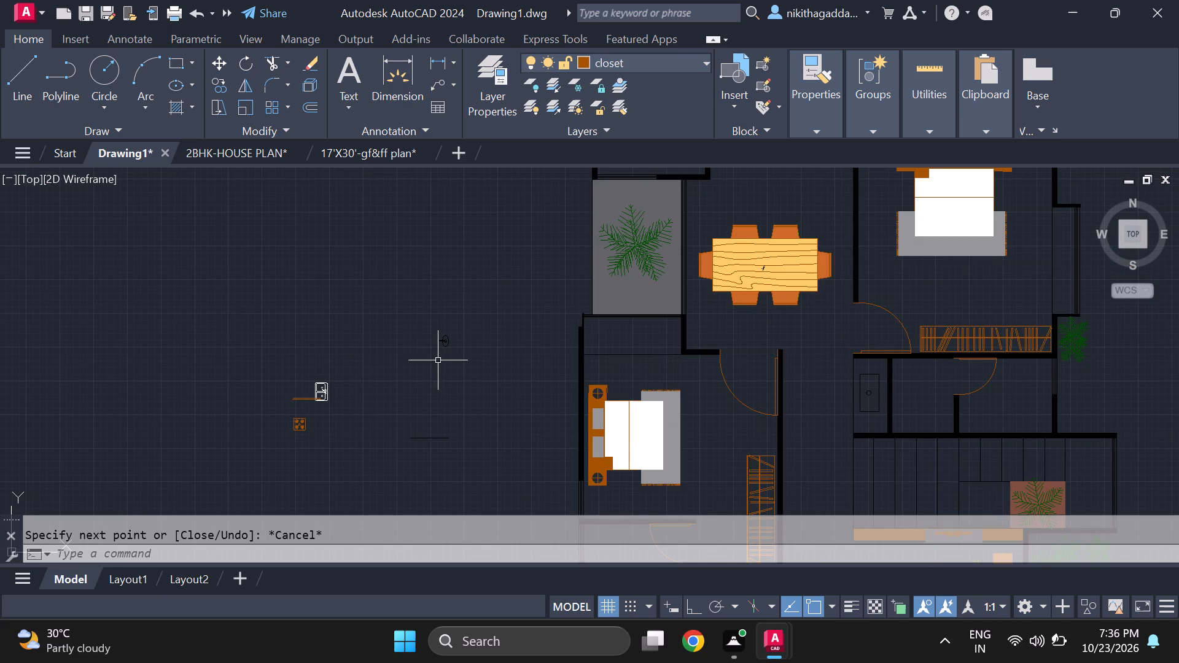
scroll(449, 328, up, 1)
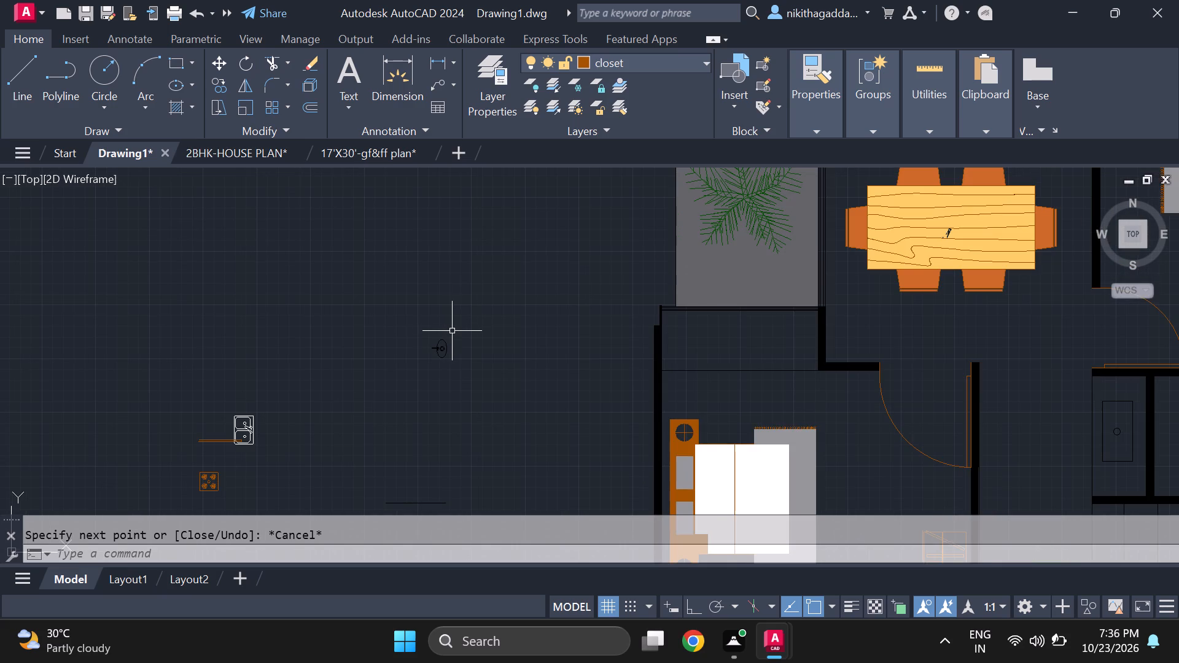
click(462, 325)
click(395, 397)
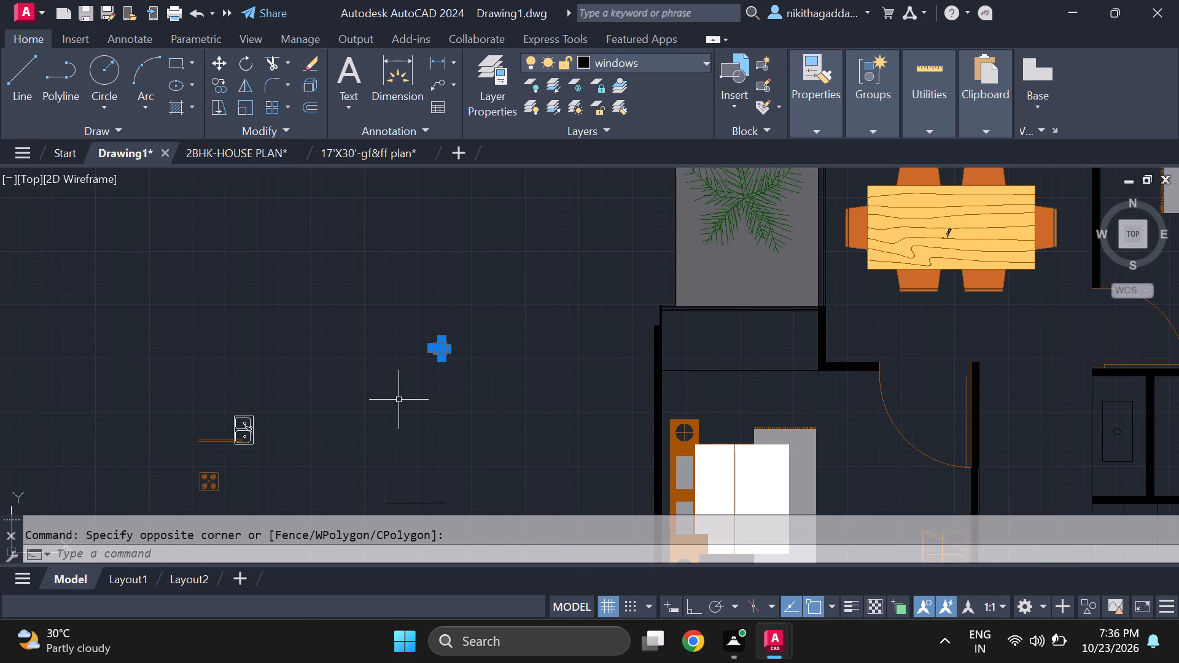
text(ro)
key(Return)
scroll(469, 375, up, 2)
scroll(380, 306, up, 4)
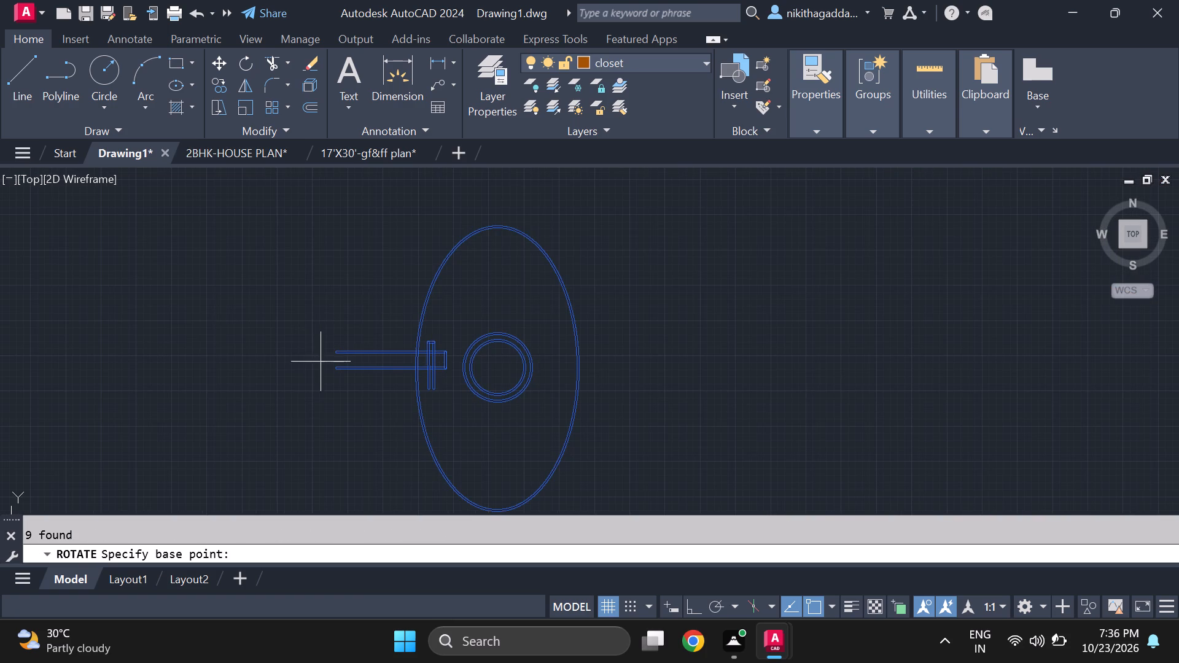
click(340, 373)
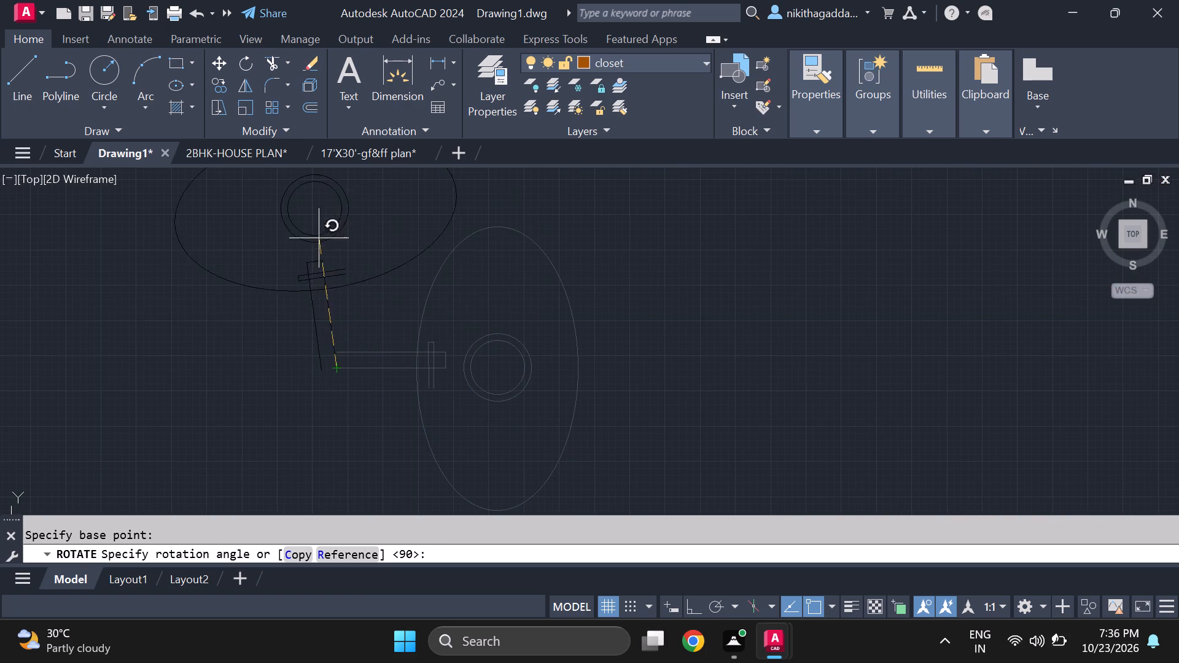
middle_drag(343, 265, 224, 408)
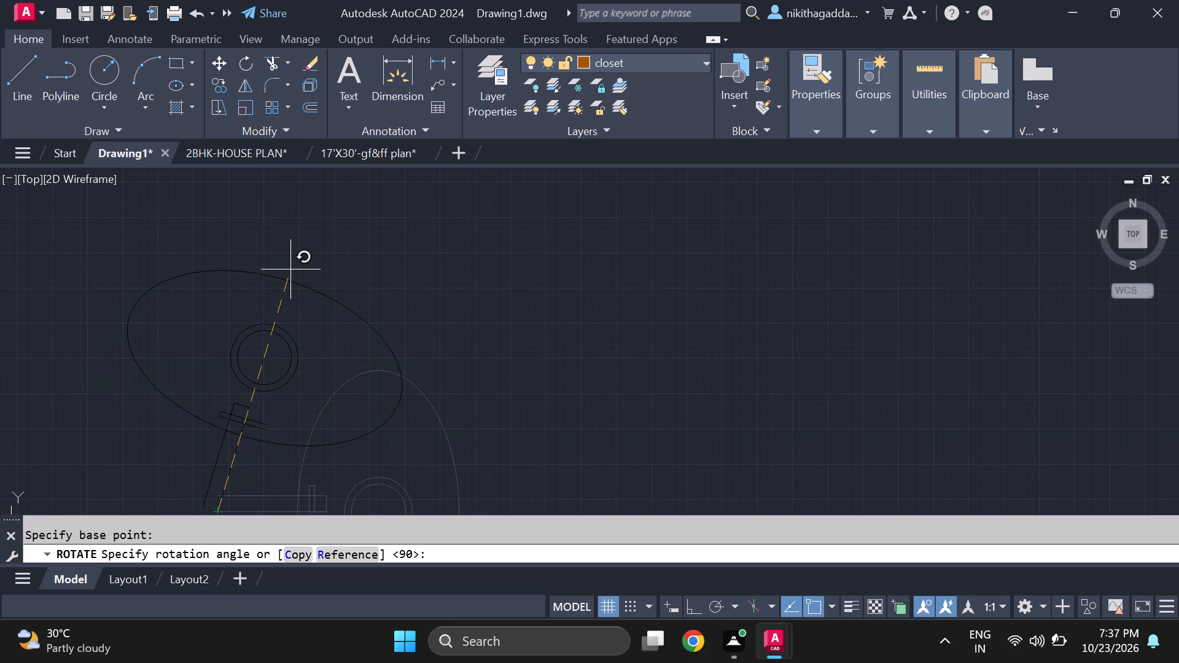
key(F8)
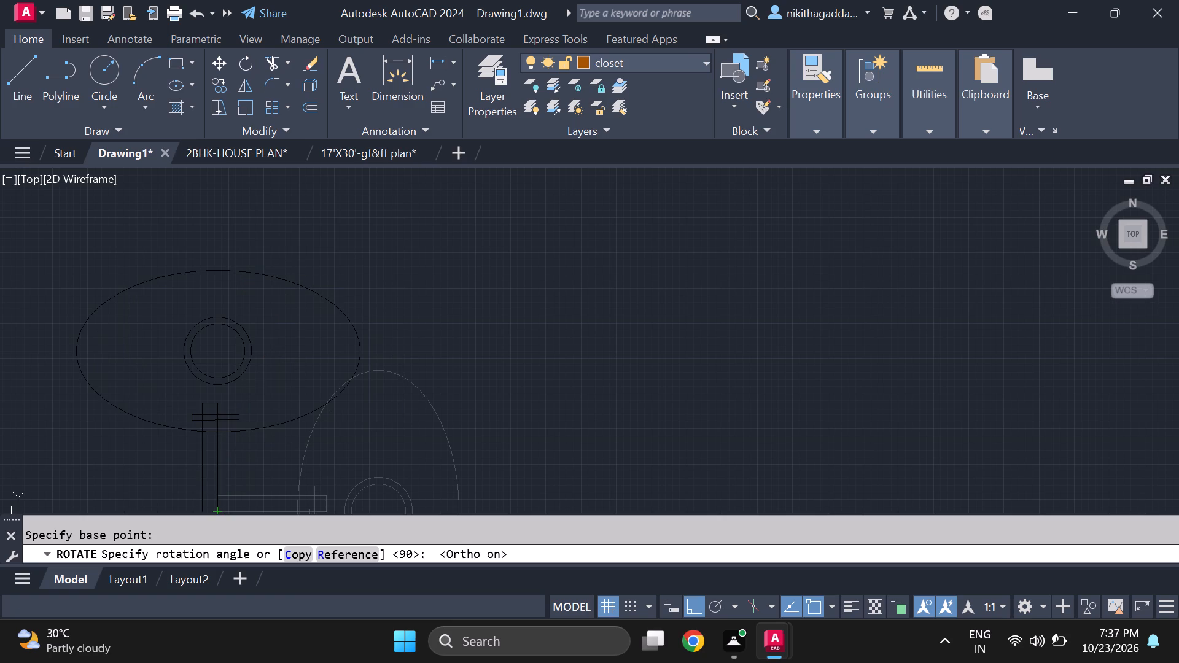
middle_drag(297, 289, 294, 246)
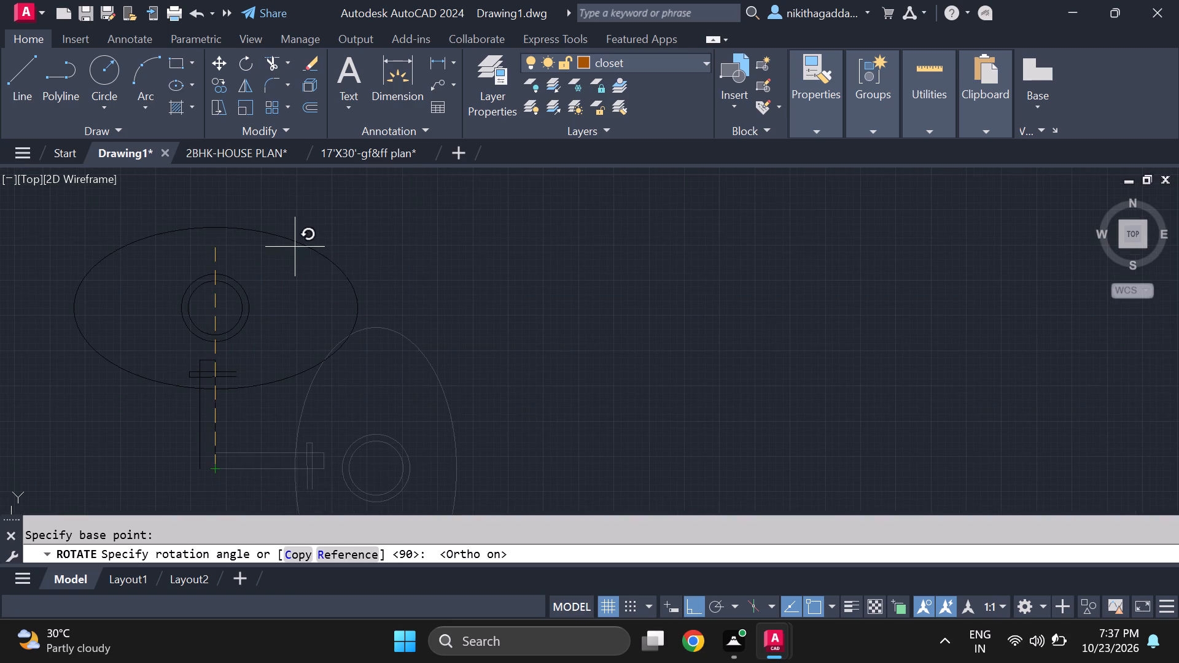
click(298, 242)
Examine the rotated washbasin and the other loose fixtures beside the house in relation to the floor plan.
scroll(359, 333, down, 1)
scroll(287, 347, up, 2)
scroll(274, 359, down, 4)
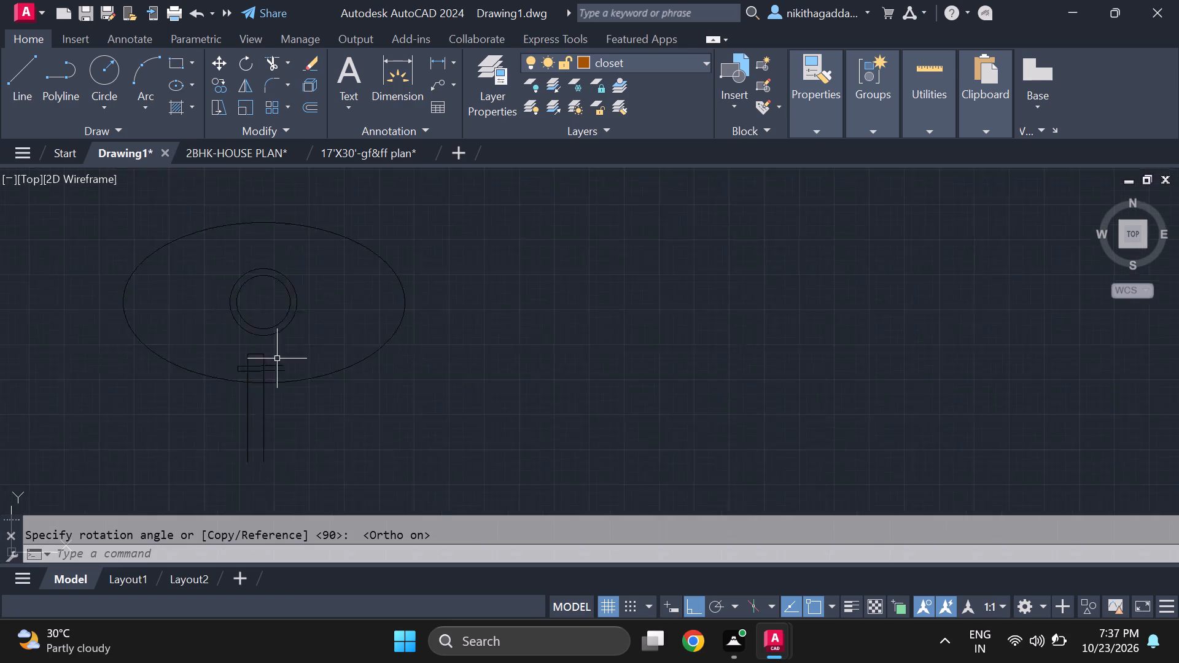
scroll(277, 359, down, 2)
scroll(276, 351, up, 4)
middle_drag(313, 373, 552, 432)
scroll(580, 411, down, 1)
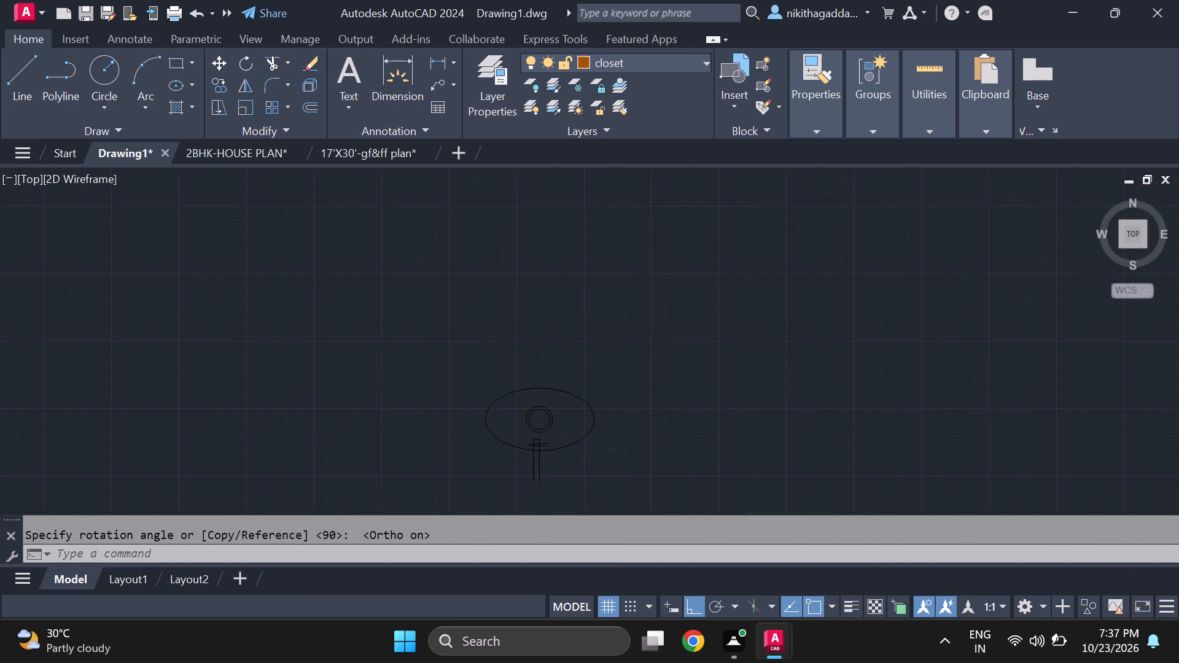
scroll(580, 411, down, 1)
middle_drag(510, 421, 484, 359)
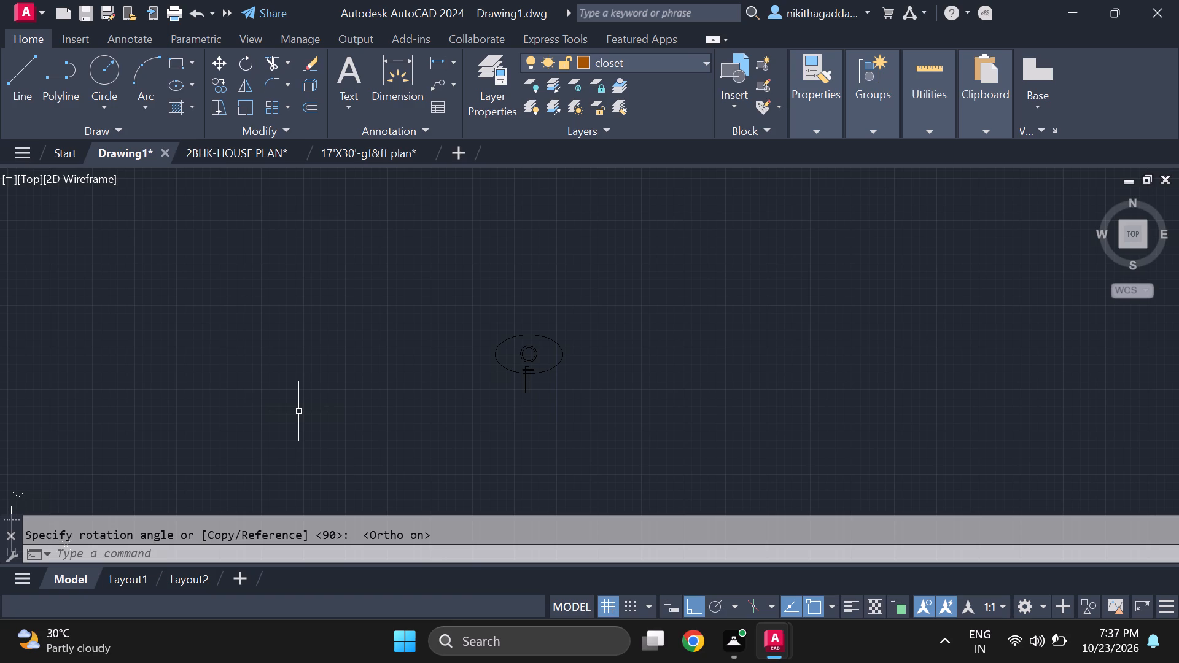
middle_drag(580, 366, 521, 365)
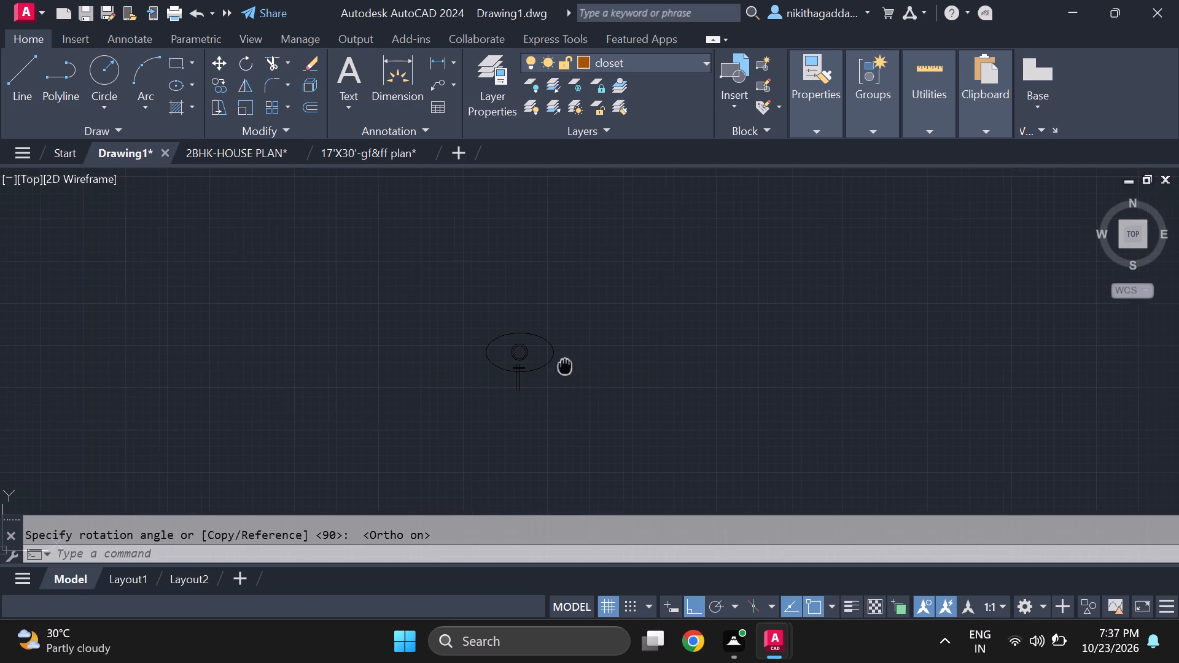
middle_drag(521, 365, 515, 365)
scroll(494, 359, up, 1)
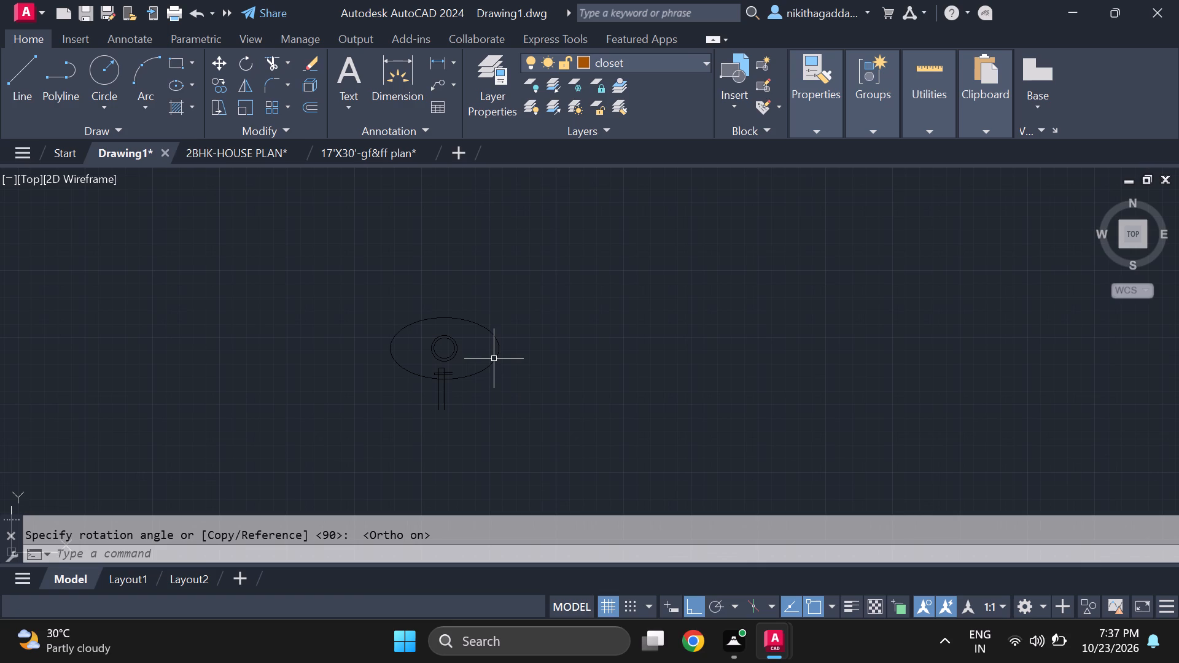
scroll(492, 360, down, 3)
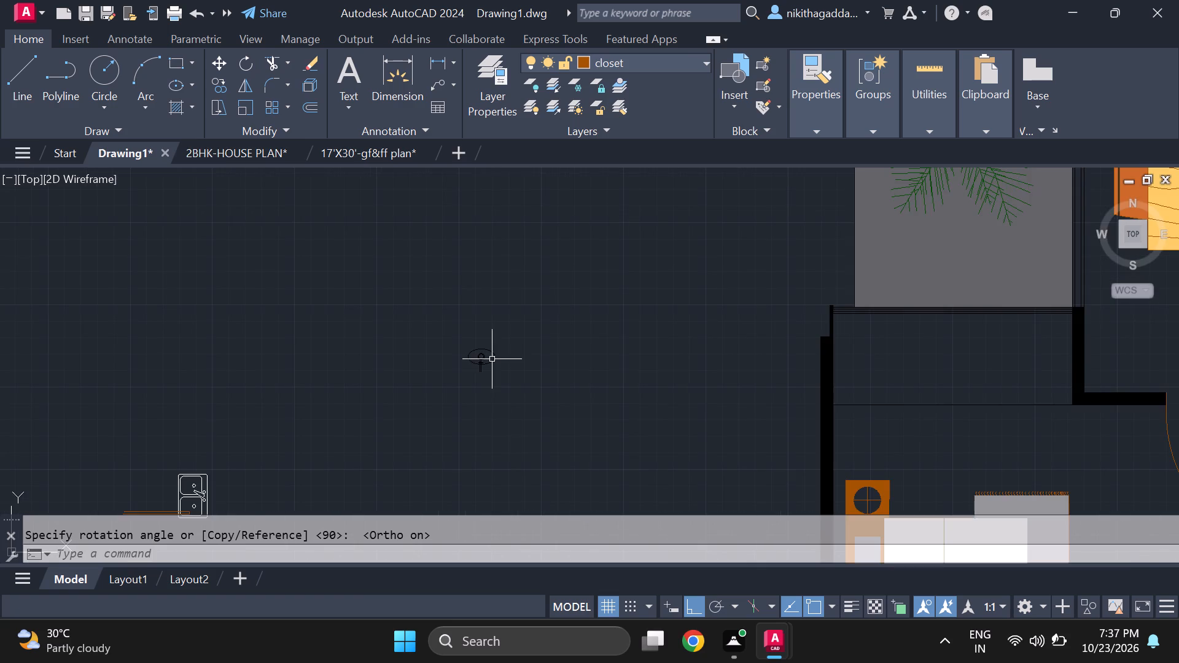
scroll(492, 359, up, 2)
middle_drag(492, 359, 408, 381)
scroll(418, 353, down, 3)
scroll(486, 390, down, 2)
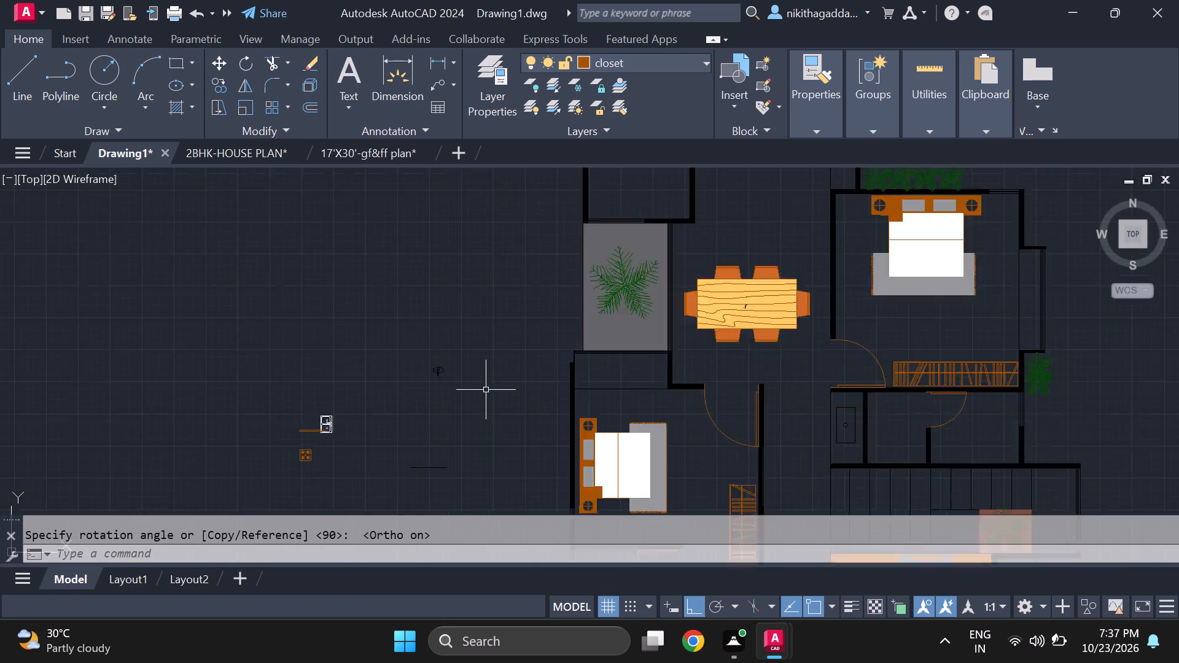
scroll(486, 390, down, 2)
scroll(486, 388, up, 2)
middle_drag(486, 388, 421, 401)
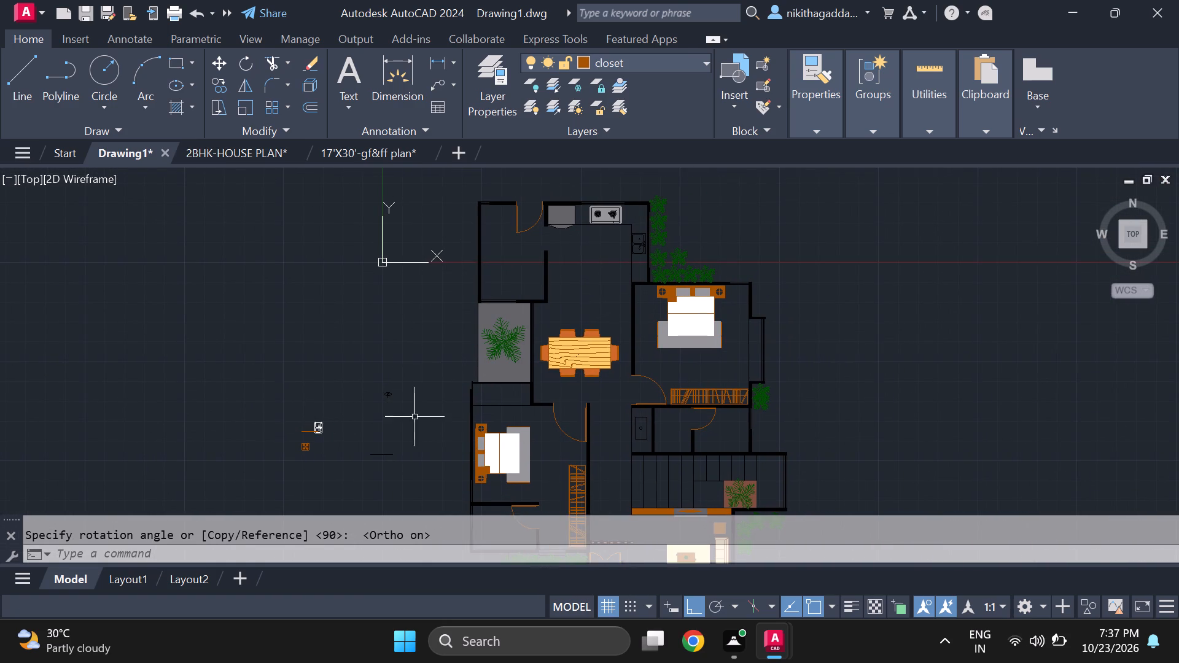
scroll(408, 392, up, 2)
middle_drag(406, 392, 378, 397)
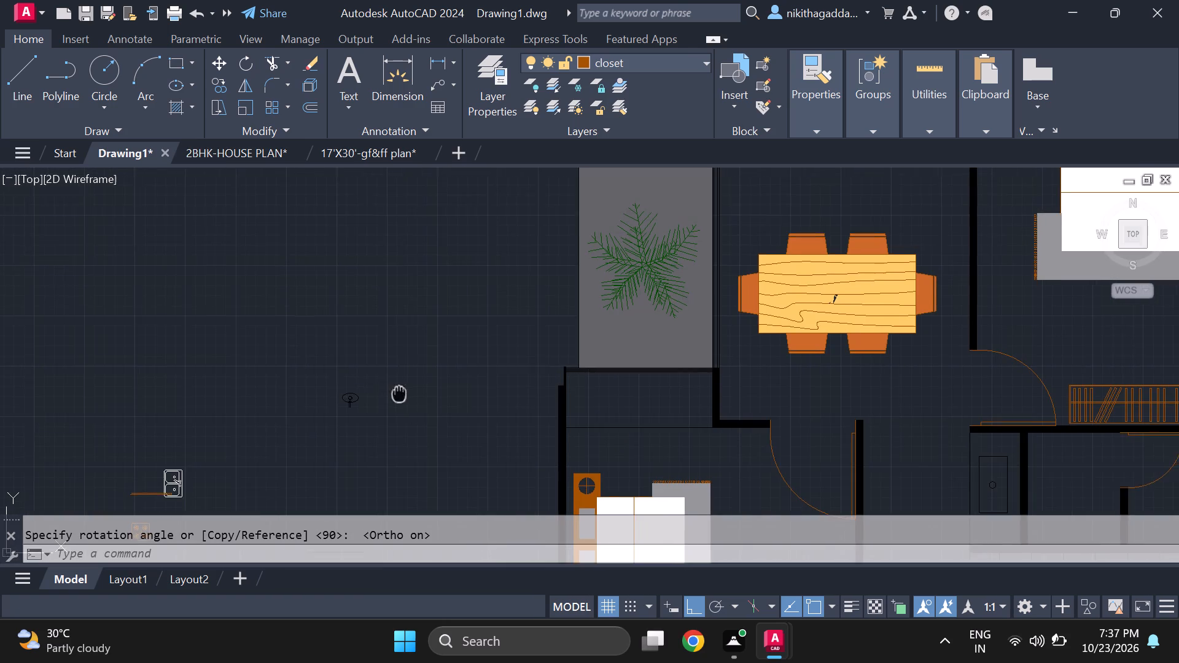
middle_drag(378, 397, 324, 388)
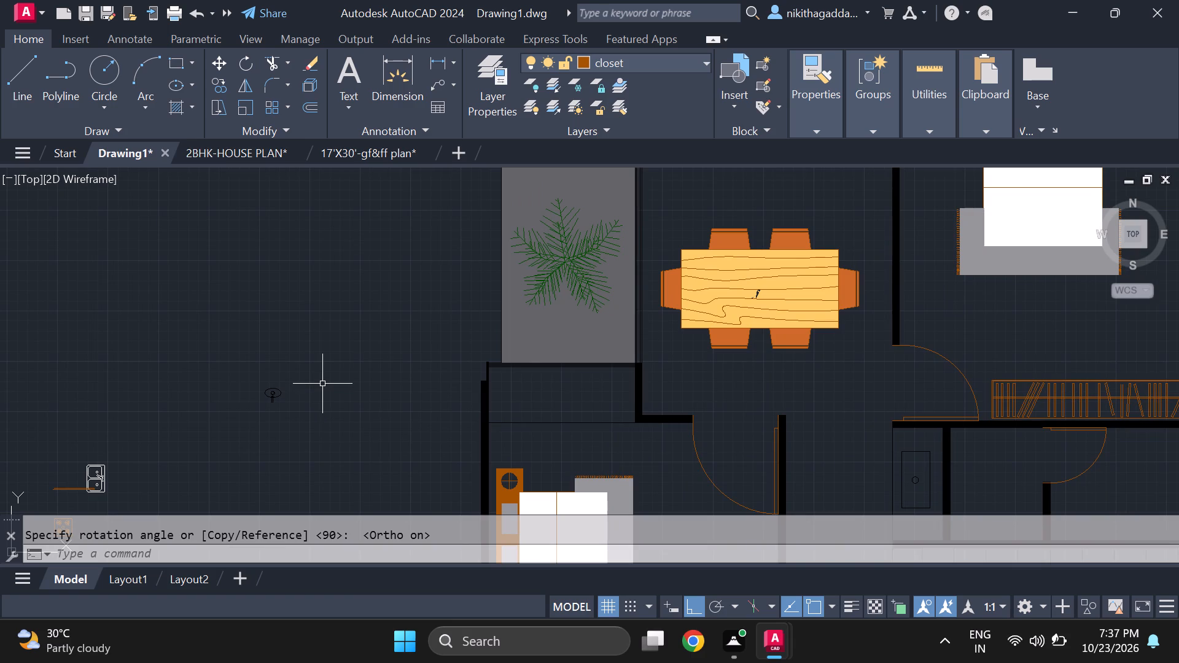
scroll(290, 395, down, 2)
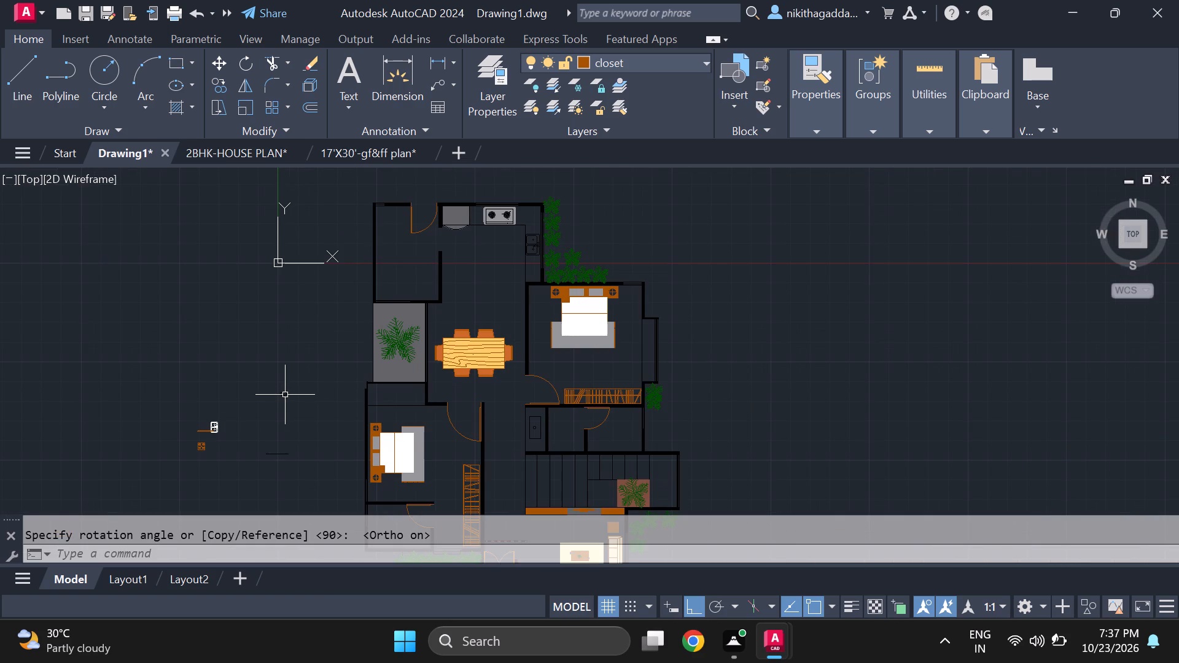
scroll(285, 395, up, 2)
middle_drag(301, 408, 265, 390)
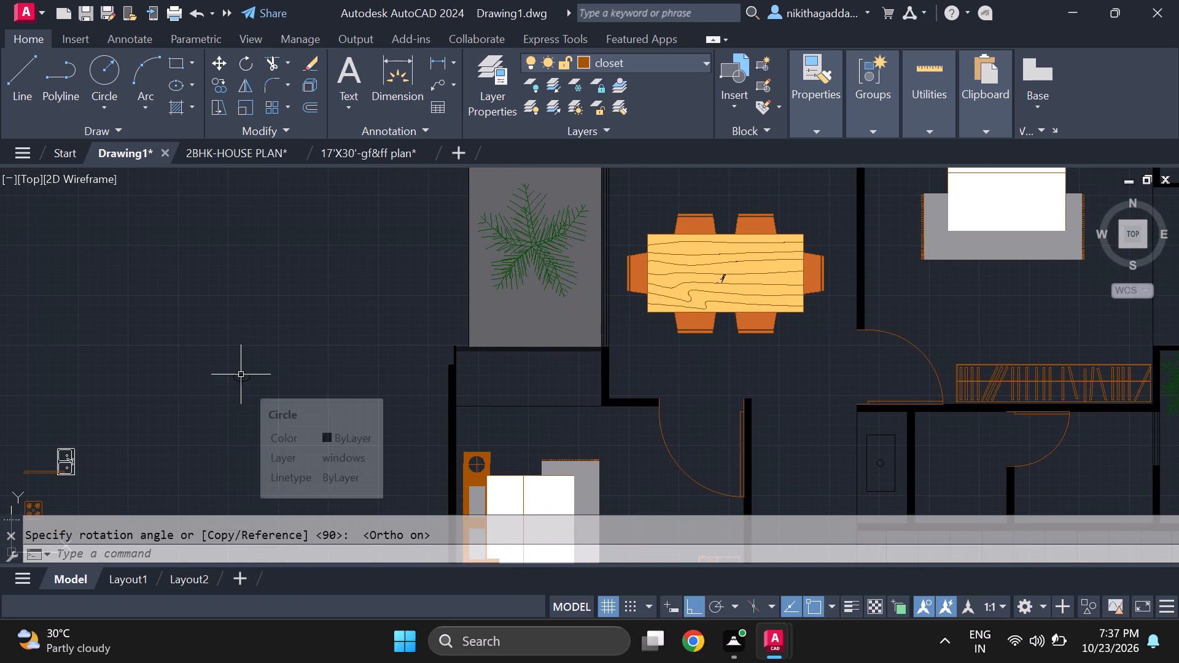
middle_drag(247, 381, 226, 432)
middle_click(188, 406)
middle_click(185, 405)
scroll(244, 384, up, 1)
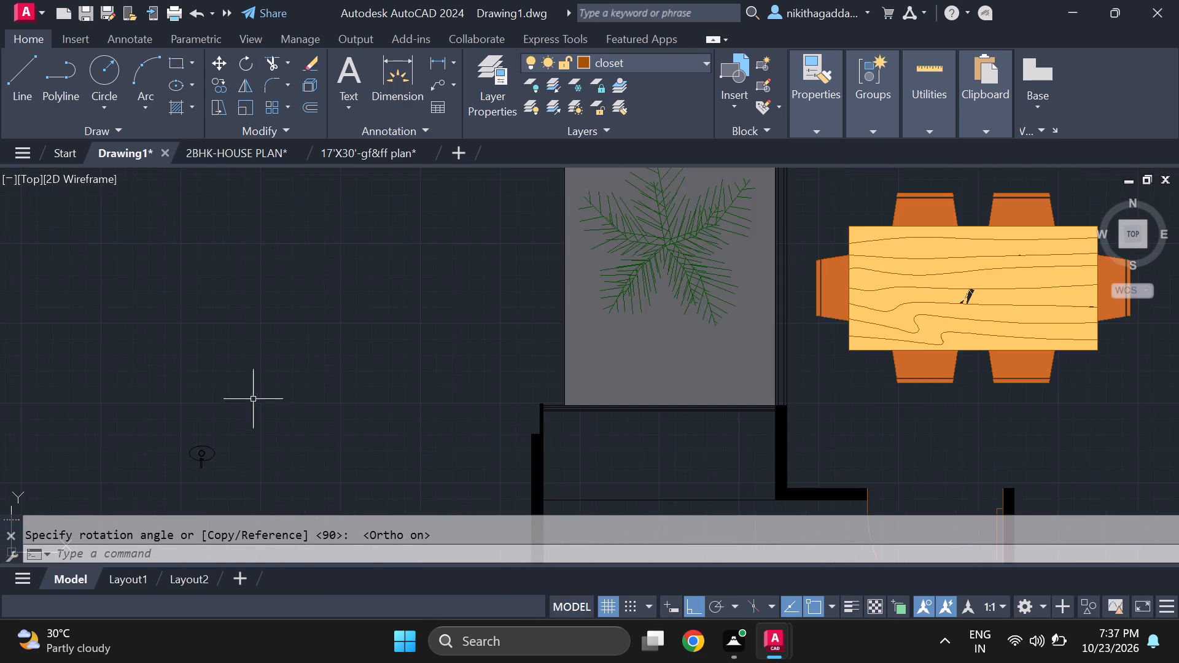
middle_drag(262, 414, 239, 335)
scroll(251, 190, down, 3)
middle_drag(285, 254, 318, 316)
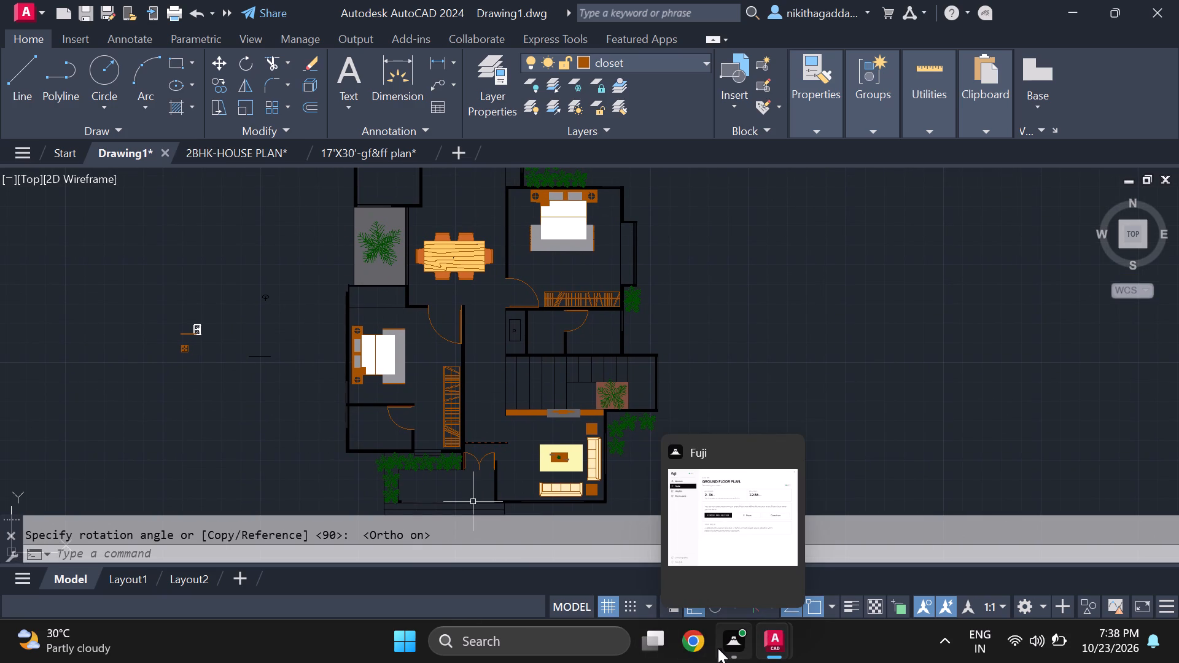
Review the whole plan, the kitchen, and the wash area and bathroom between the upper bedroom and the staircase.
scroll(281, 470, up, 1)
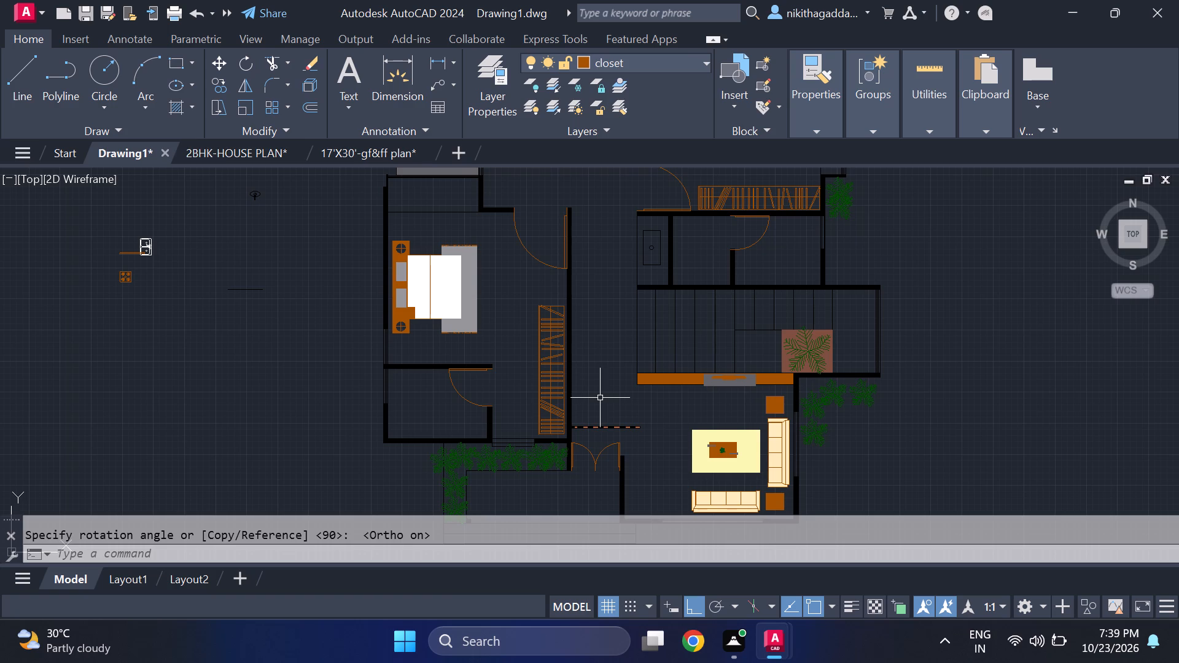
scroll(646, 369, down, 4)
scroll(645, 367, up, 2)
middle_drag(645, 367, 636, 433)
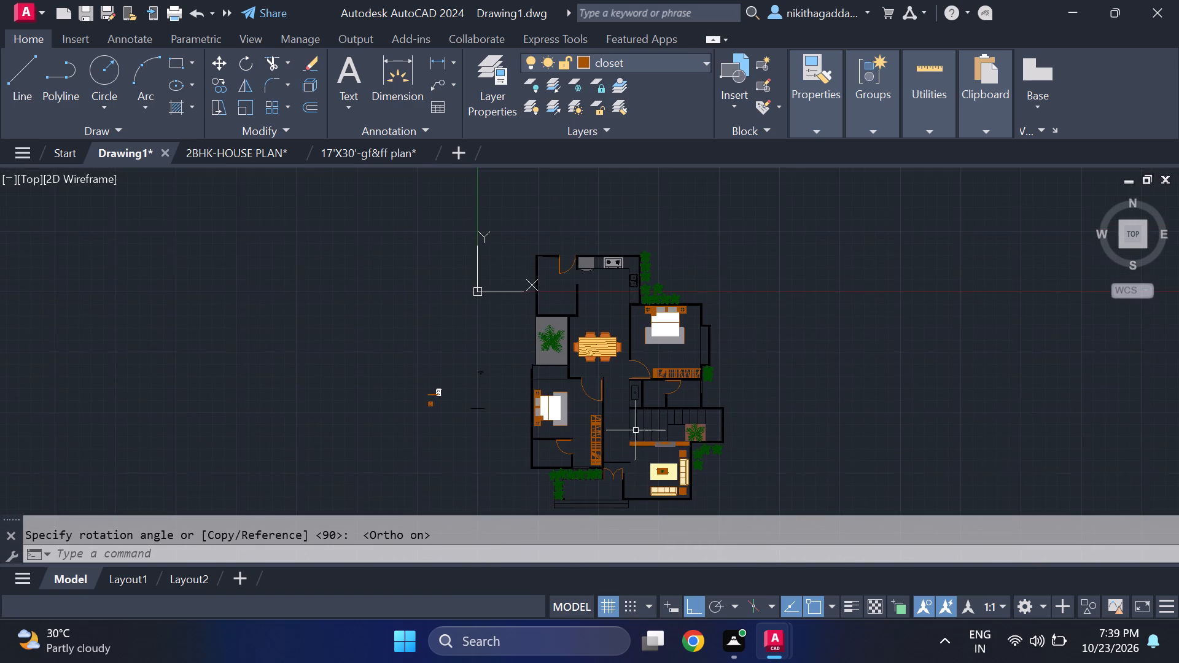
scroll(622, 408, up, 2)
scroll(622, 323, up, 1)
scroll(560, 426, down, 3)
scroll(562, 411, up, 3)
middle_drag(574, 418, 580, 425)
scroll(512, 360, down, 2)
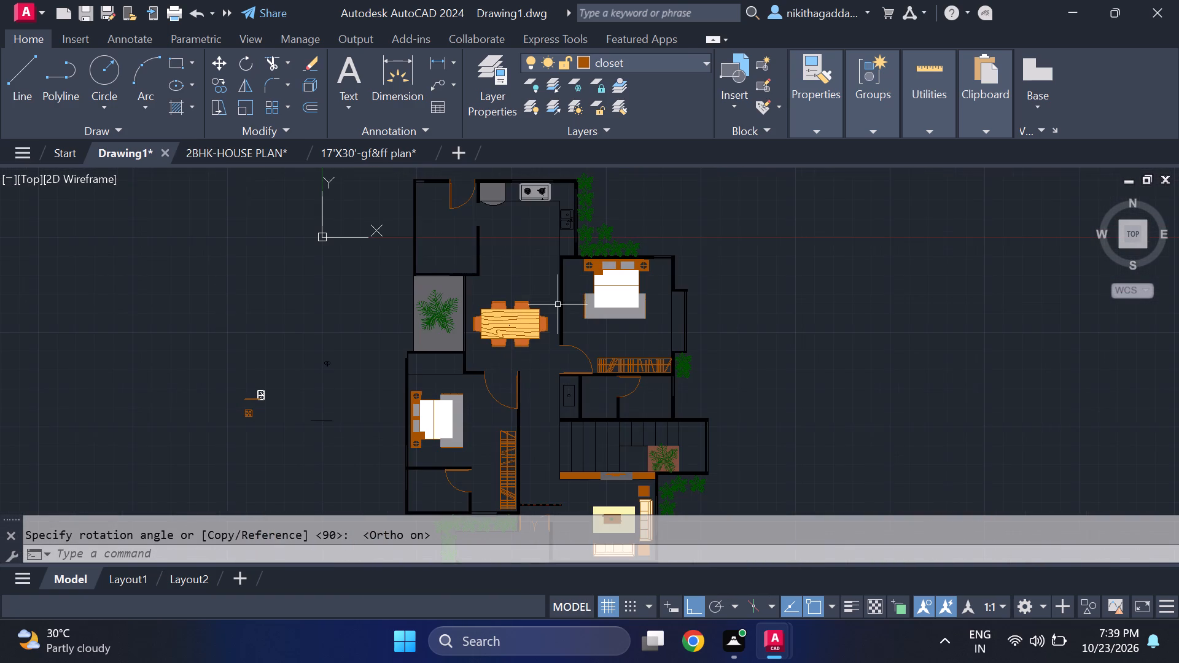
middle_drag(578, 258, 595, 324)
scroll(592, 309, up, 1)
scroll(570, 287, down, 2)
scroll(554, 275, up, 3)
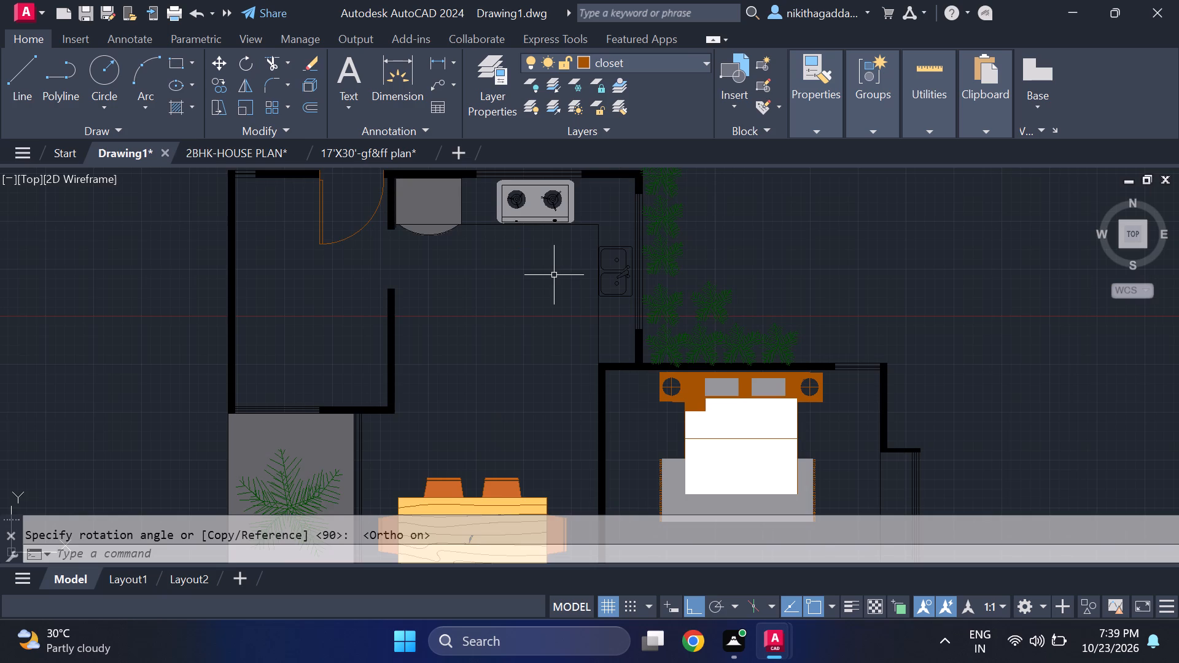
middle_drag(554, 275, 564, 295)
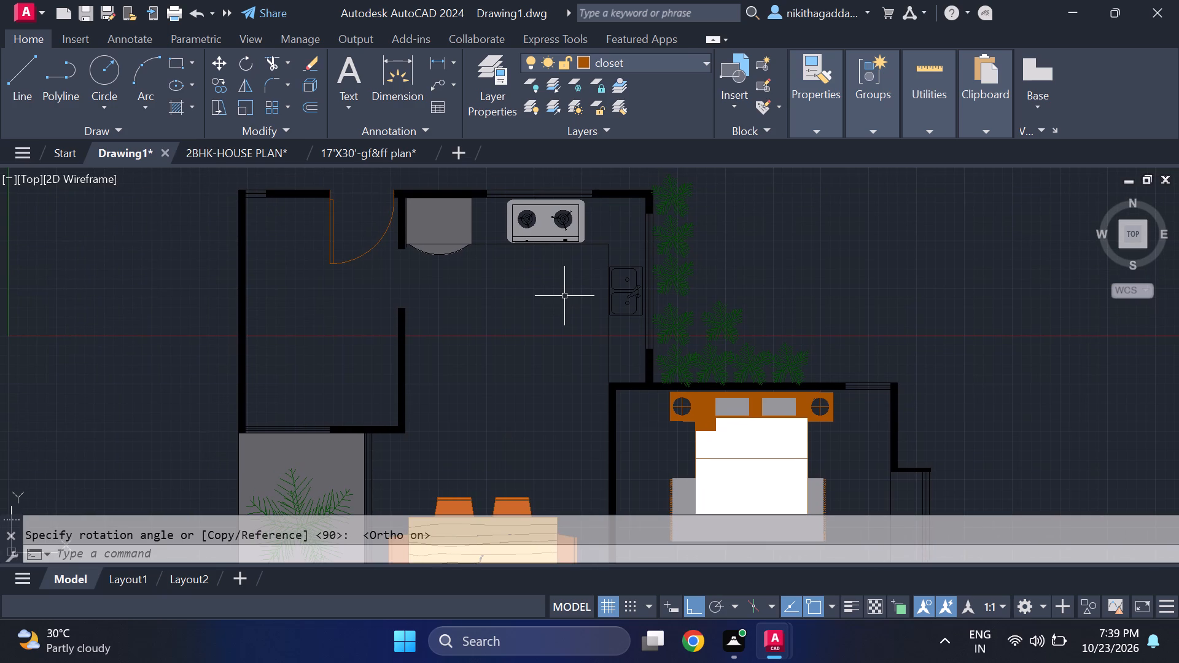
middle_drag(564, 296, 569, 312)
scroll(573, 302, down, 1)
scroll(573, 302, up, 2)
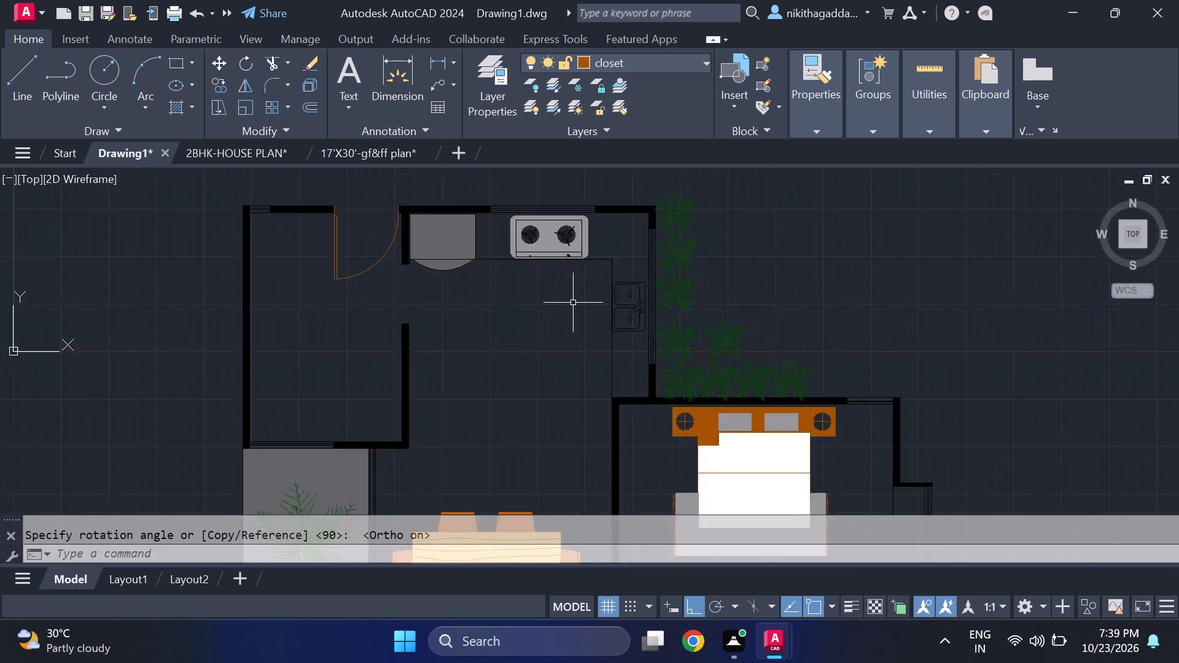
scroll(605, 302, down, 1)
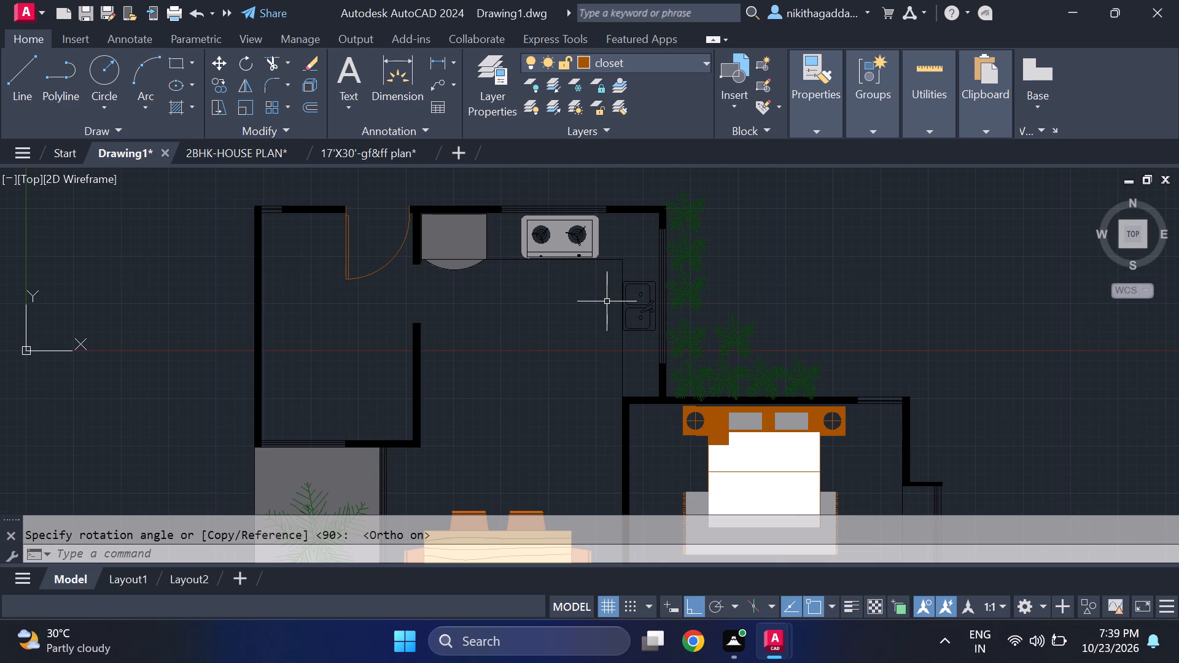
scroll(631, 301, up, 2)
scroll(629, 308, down, 4)
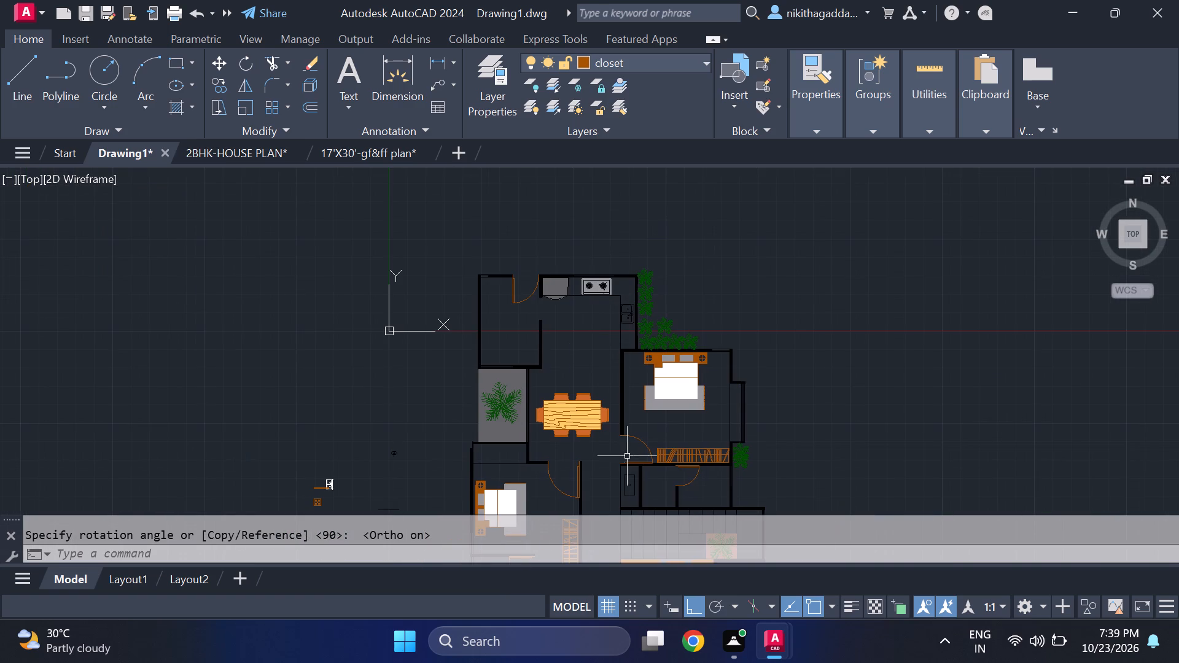
middle_drag(627, 456, 616, 387)
scroll(615, 374, up, 1)
middle_drag(632, 448, 609, 386)
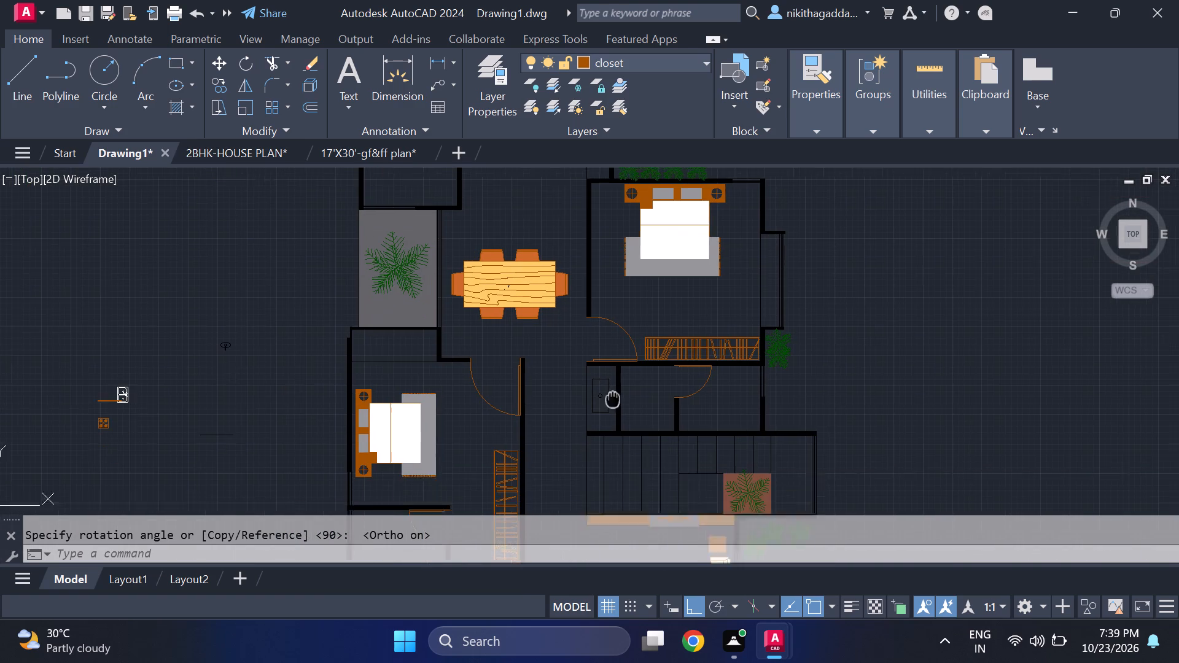
middle_drag(609, 386, 607, 379)
scroll(603, 373, up, 2)
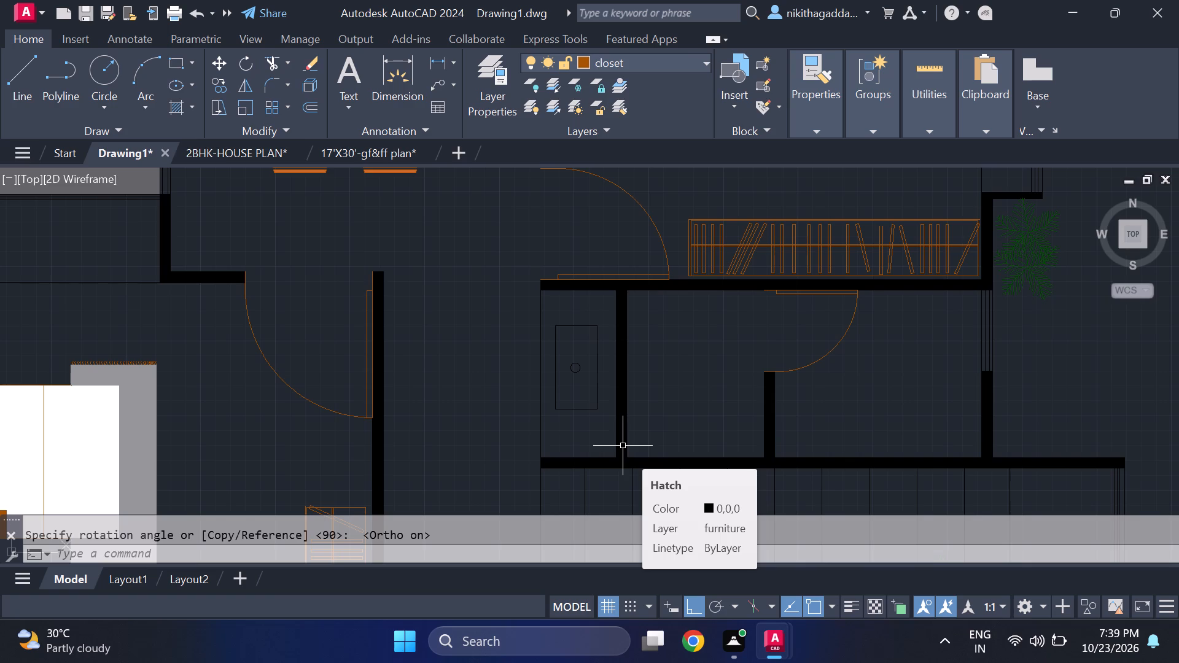
Examine the wash area and bathroom between the upper bedroom and the staircase, including the existing basin counter.
scroll(591, 341, up, 1)
scroll(586, 344, down, 2)
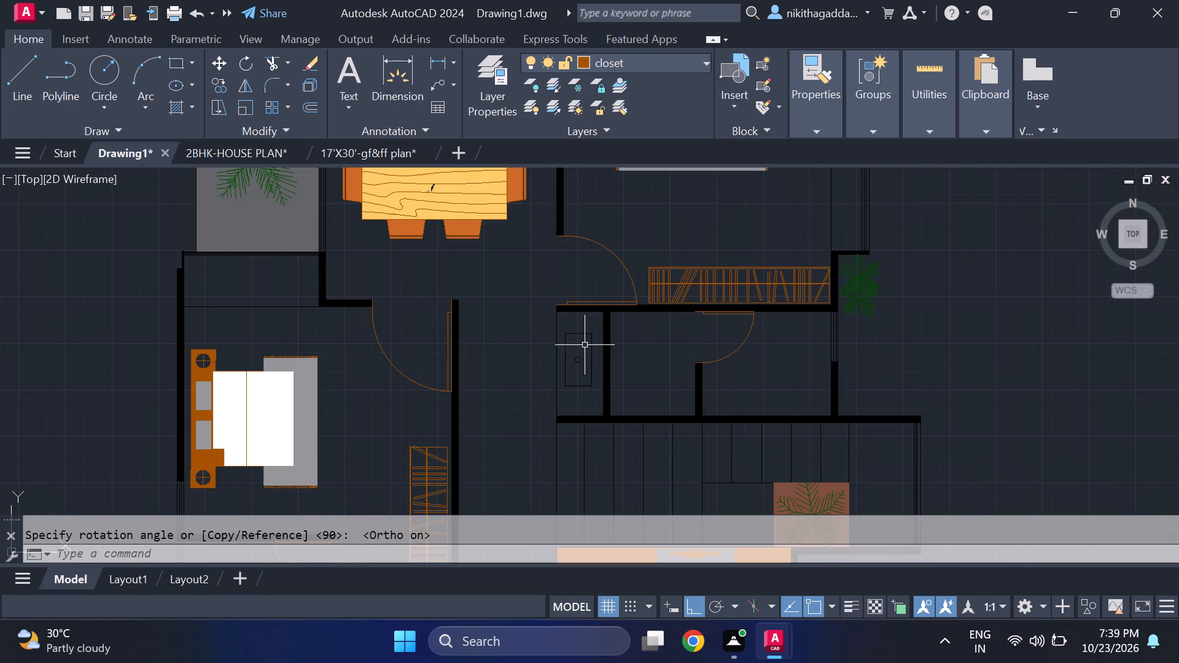
scroll(585, 345, up, 2)
middle_drag(585, 345, 583, 347)
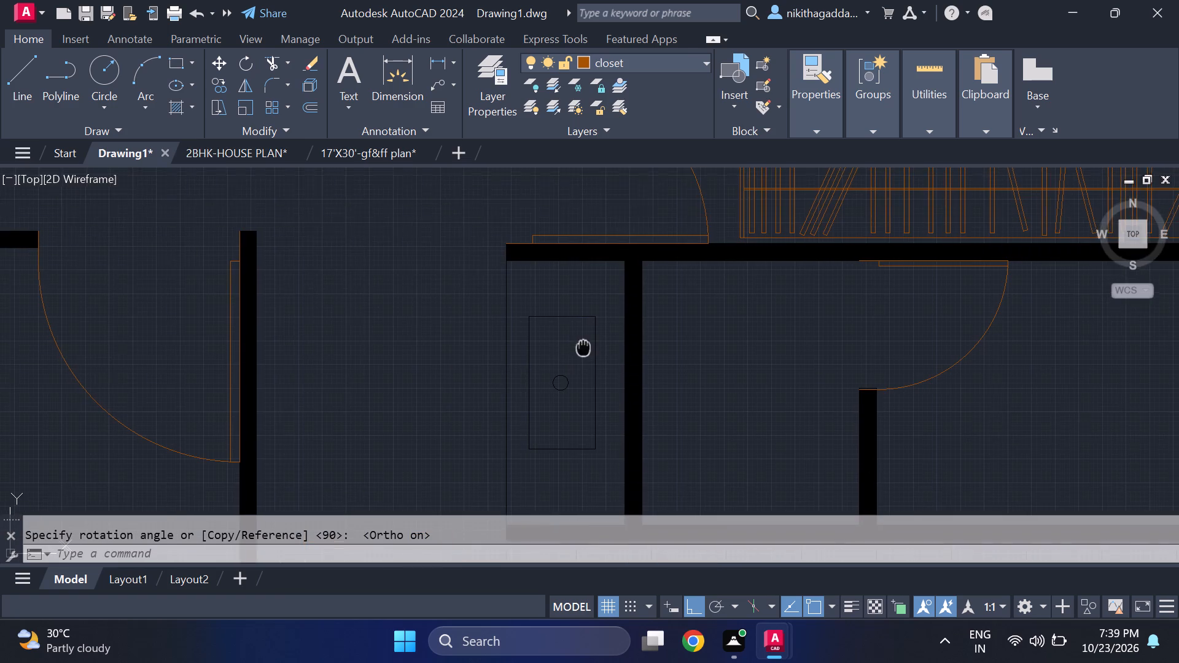
middle_drag(583, 347, 580, 358)
scroll(580, 358, down, 2)
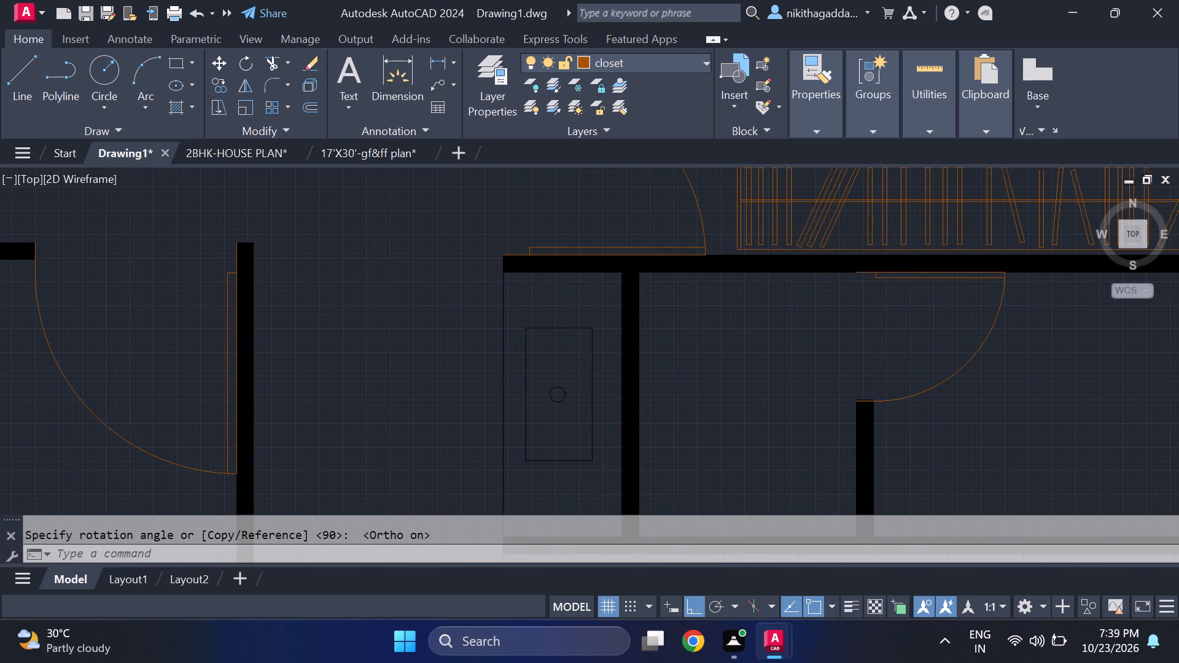
scroll(580, 358, down, 2)
scroll(580, 358, up, 2)
middle_click(580, 358)
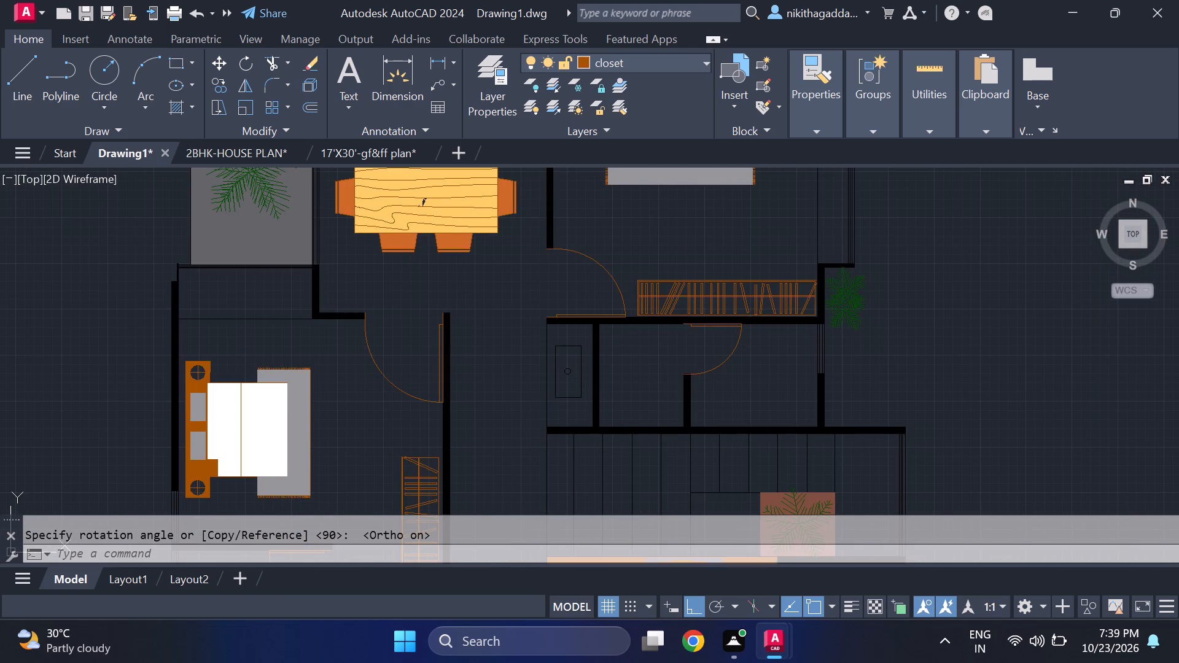
scroll(580, 358, down, 3)
scroll(577, 358, up, 3)
middle_drag(577, 360, 578, 361)
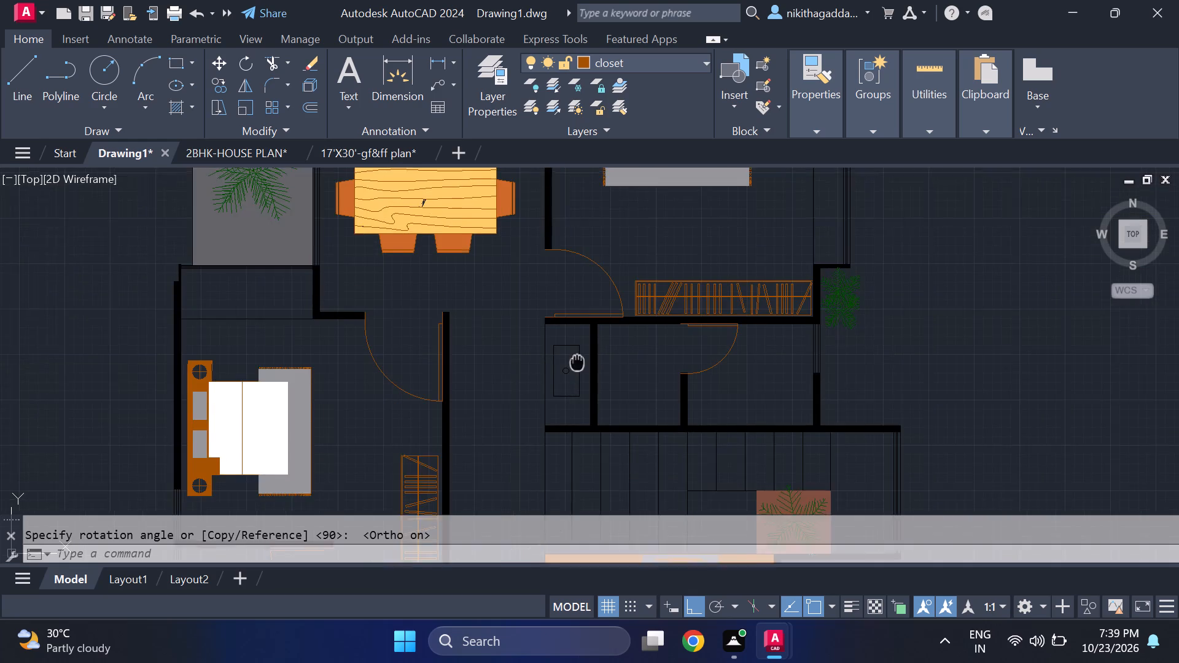
middle_drag(578, 361, 634, 403)
Compare the loose washbasin and other fixtures beside the house with the size of the floor plan.
scroll(652, 379, down, 3)
scroll(467, 404, up, 2)
middle_drag(467, 404, 444, 398)
scroll(467, 404, up, 1)
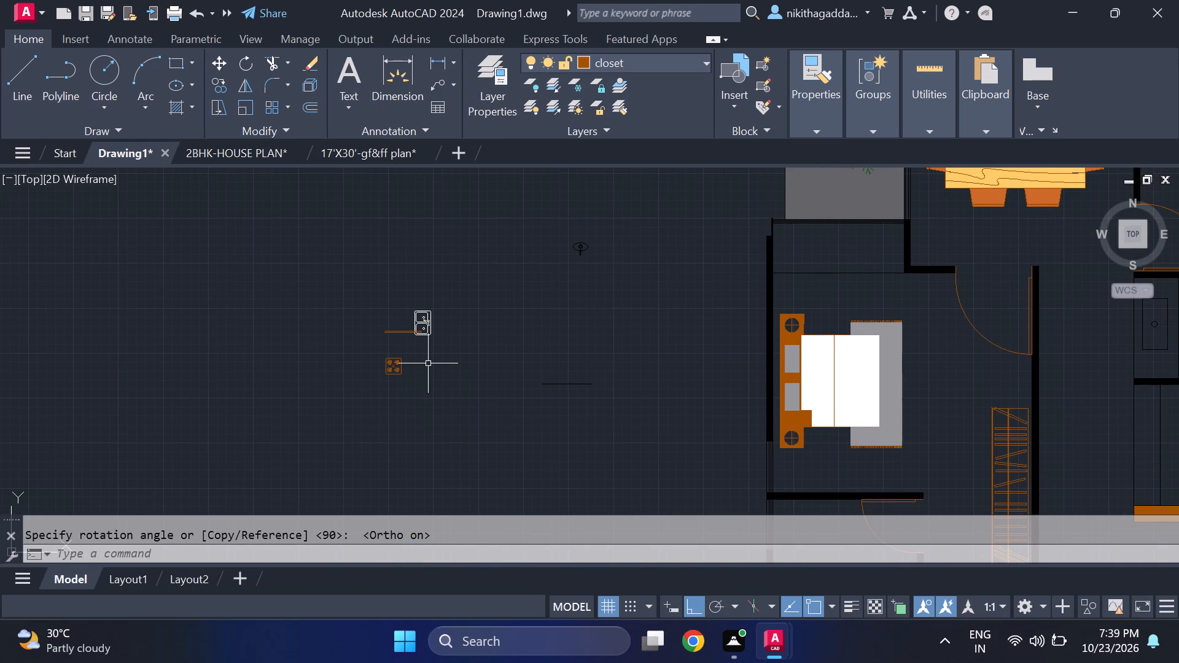
middle_drag(504, 302, 484, 339)
scroll(471, 329, down, 2)
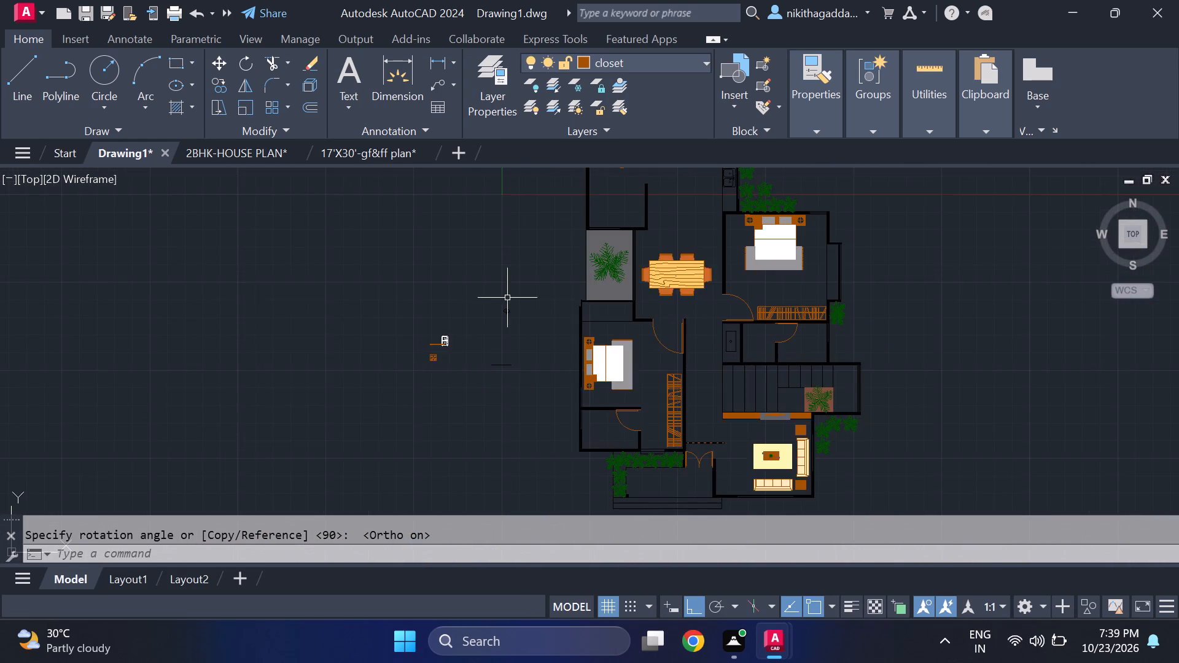
scroll(507, 297, up, 3)
middle_drag(520, 368, 487, 346)
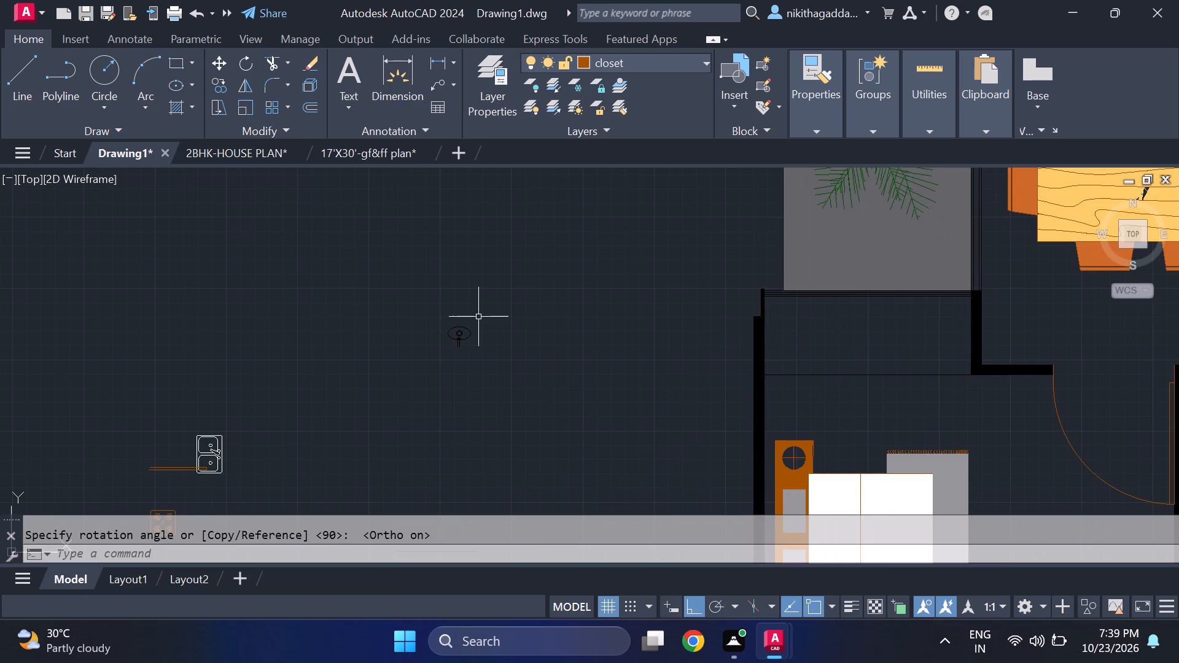
scroll(478, 317, down, 4)
scroll(478, 317, up, 3)
middle_drag(462, 327, 319, 339)
scroll(317, 335, down, 2)
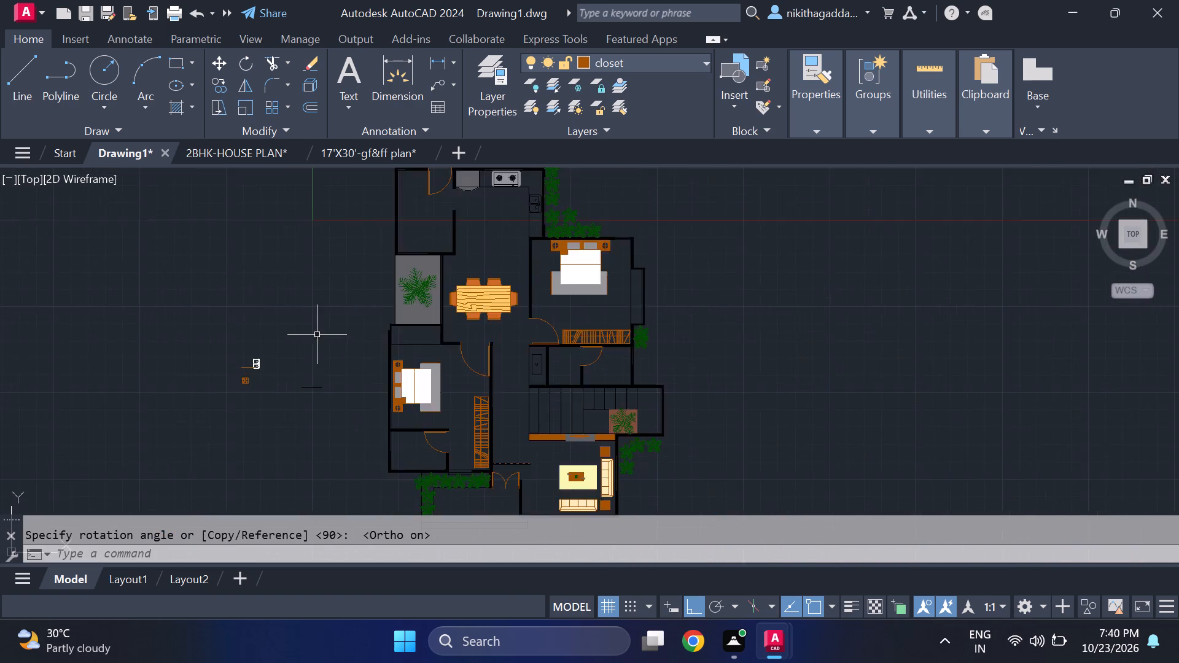
scroll(317, 335, down, 1)
scroll(312, 329, up, 3)
middle_drag(345, 367, 323, 352)
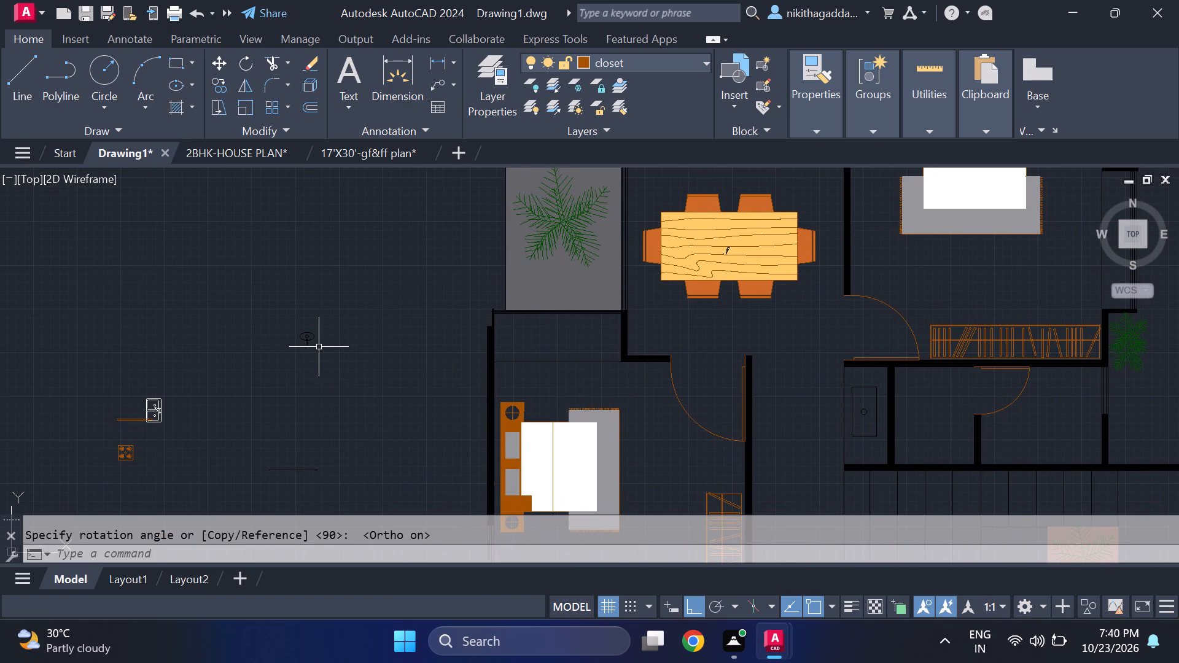
scroll(318, 346, up, 1)
scroll(316, 340, down, 2)
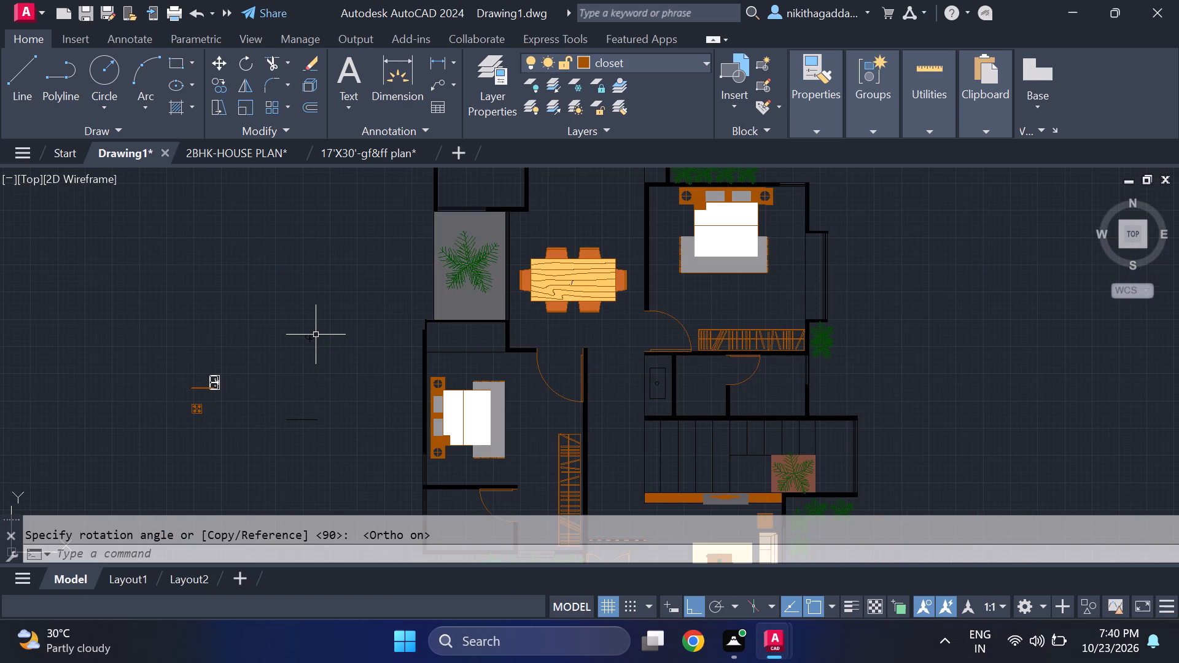
scroll(316, 335, up, 2)
middle_drag(316, 335, 327, 351)
scroll(328, 351, down, 2)
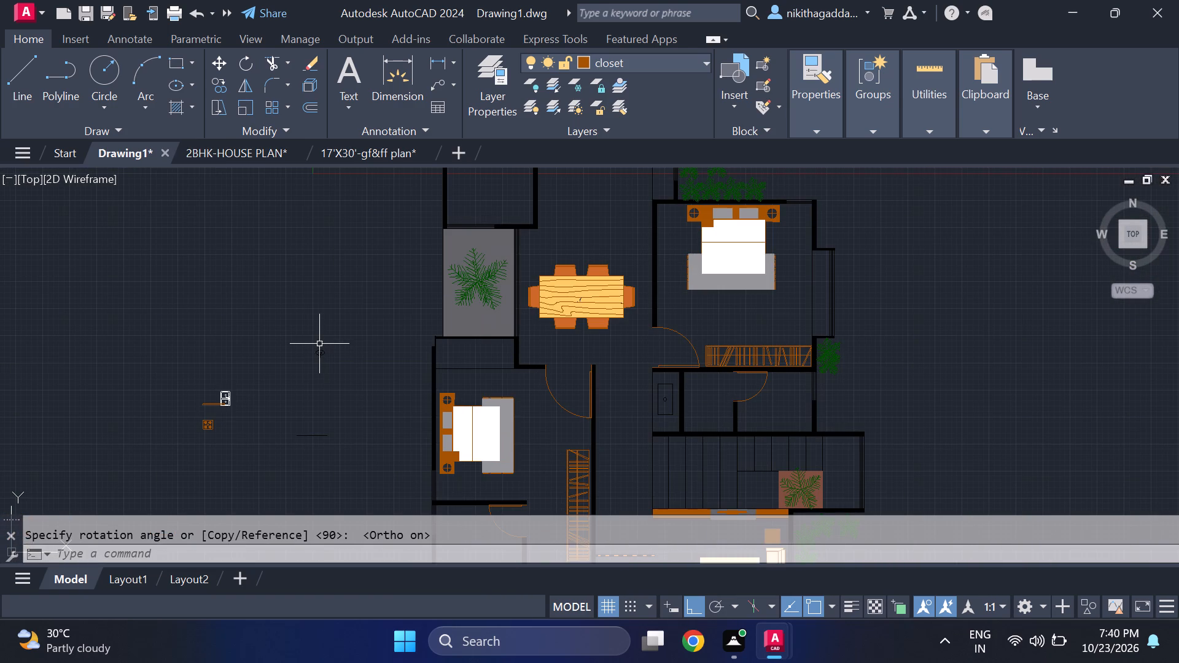
scroll(319, 344, up, 1)
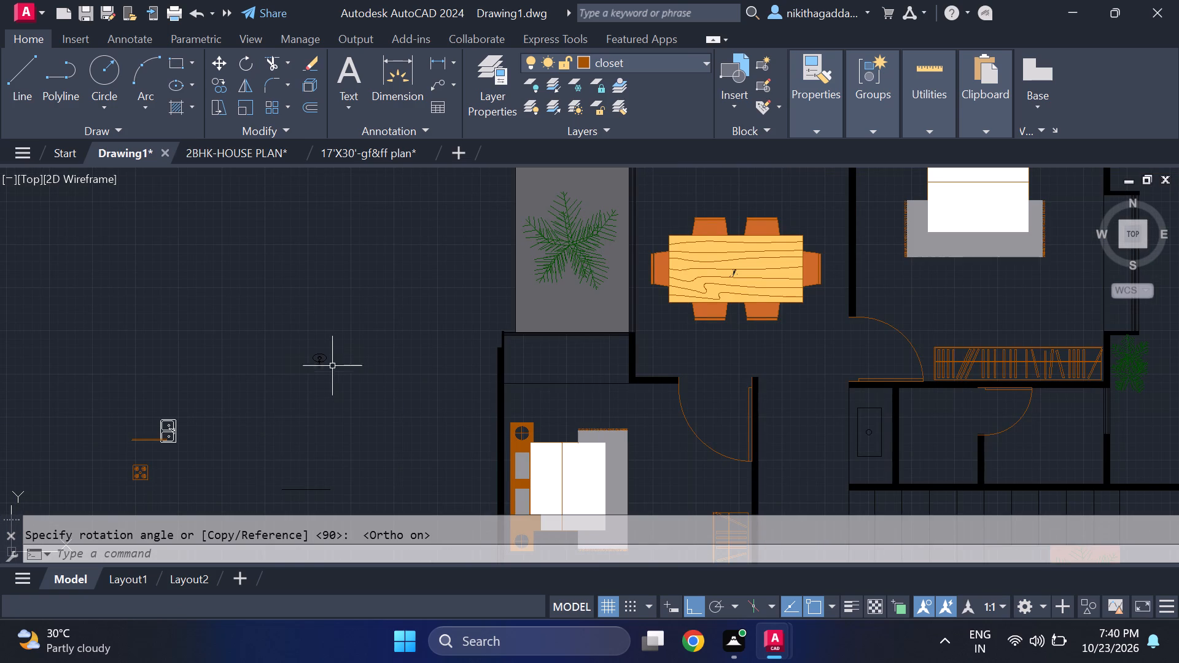
middle_drag(327, 362, 311, 328)
scroll(311, 317, down, 1)
scroll(311, 317, up, 1)
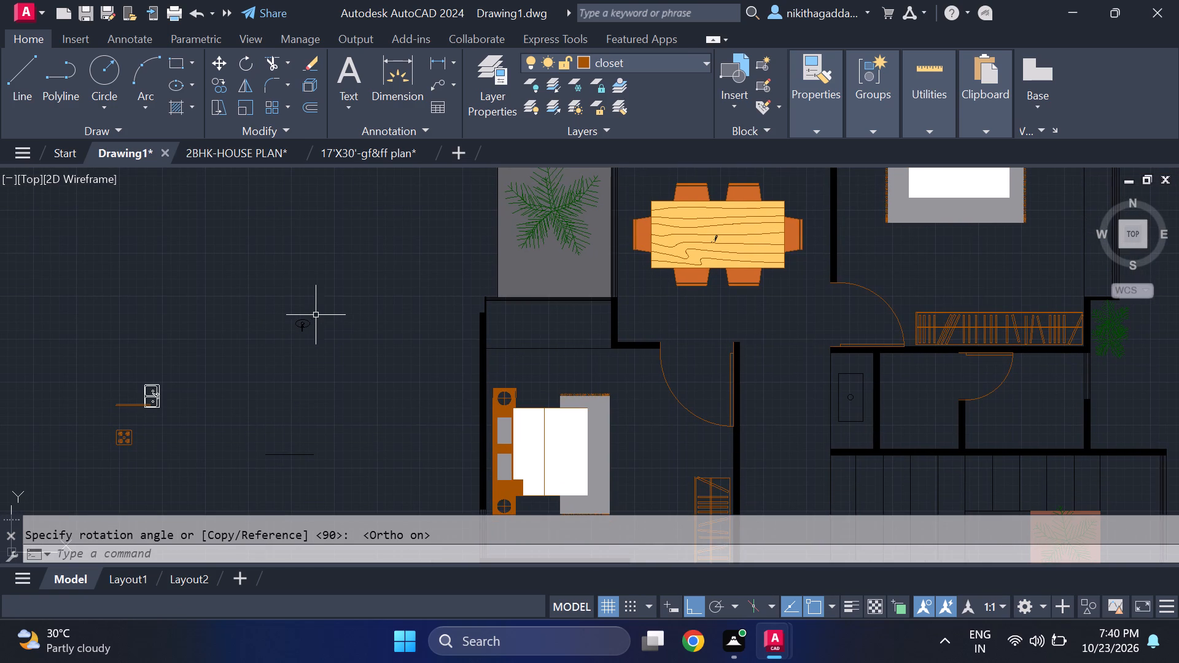
Scale up the small oval washbasin outside the house about its drain centre, picking a scale distance of about 3'-9".
click(316, 314)
click(285, 346)
scroll(284, 346, up, 2)
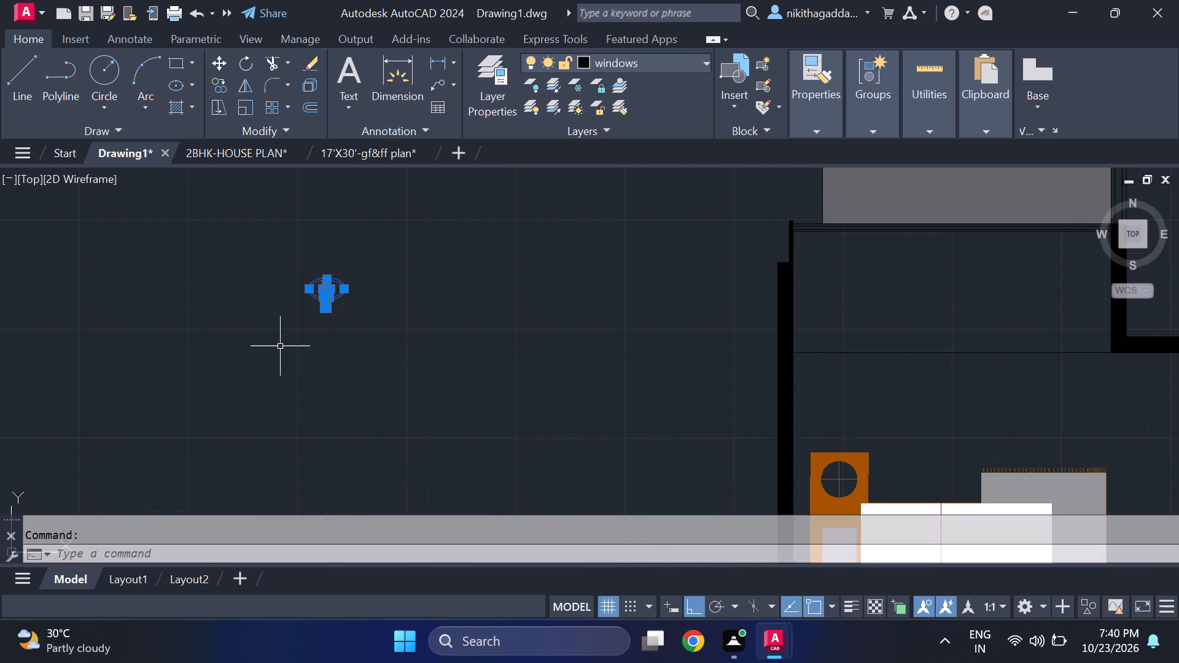
text(scale)
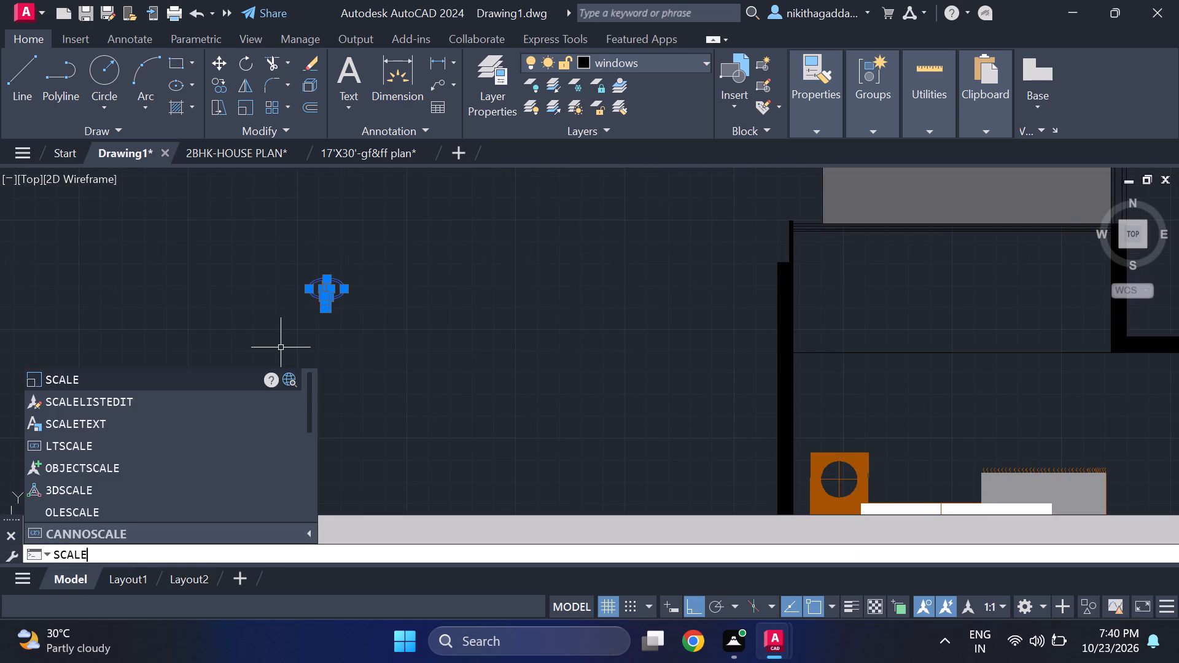
key(Return)
scroll(321, 289, up, 2)
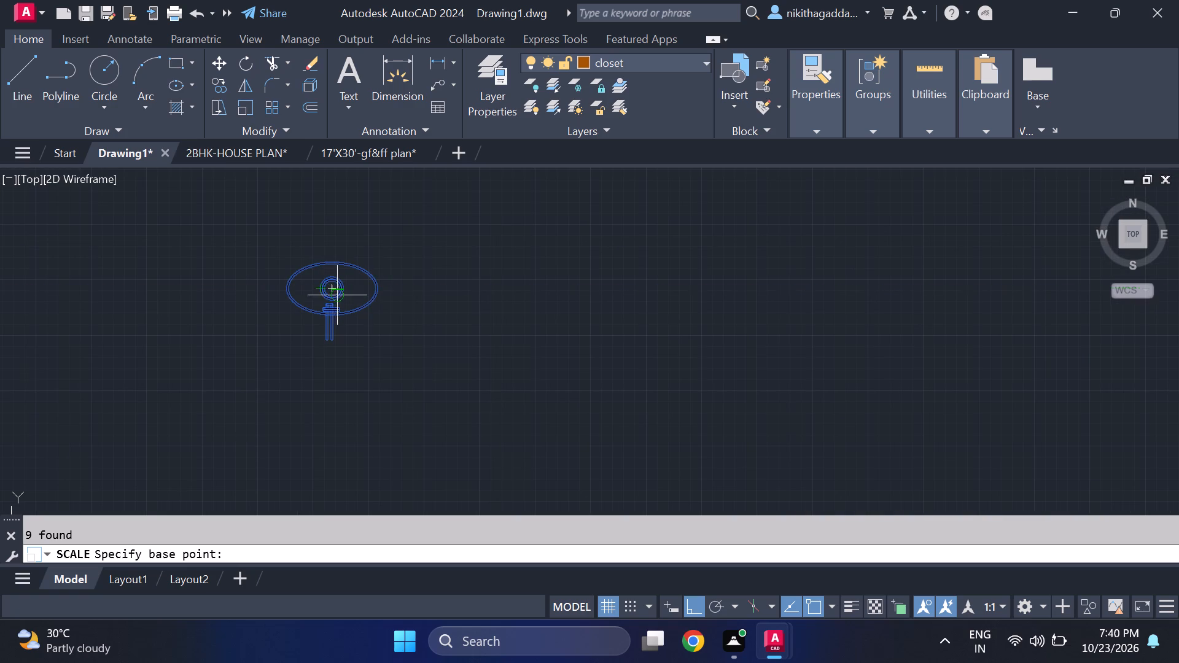
scroll(329, 288, up, 3)
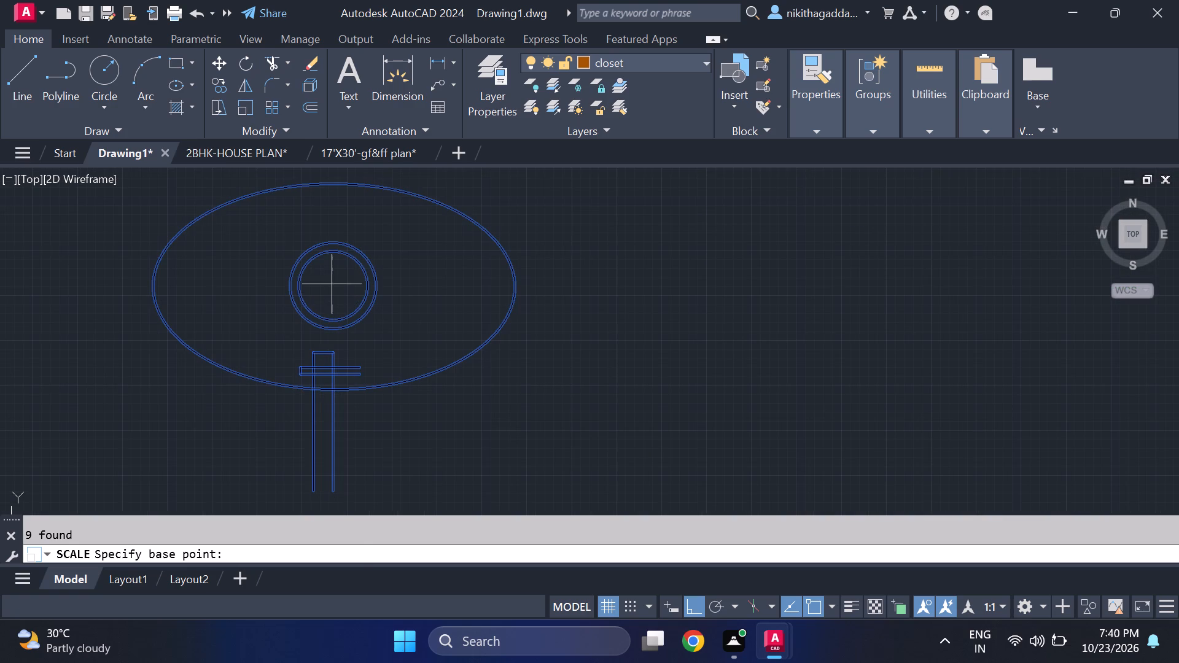
click(332, 284)
scroll(450, 281, down, 5)
scroll(652, 334, down, 3)
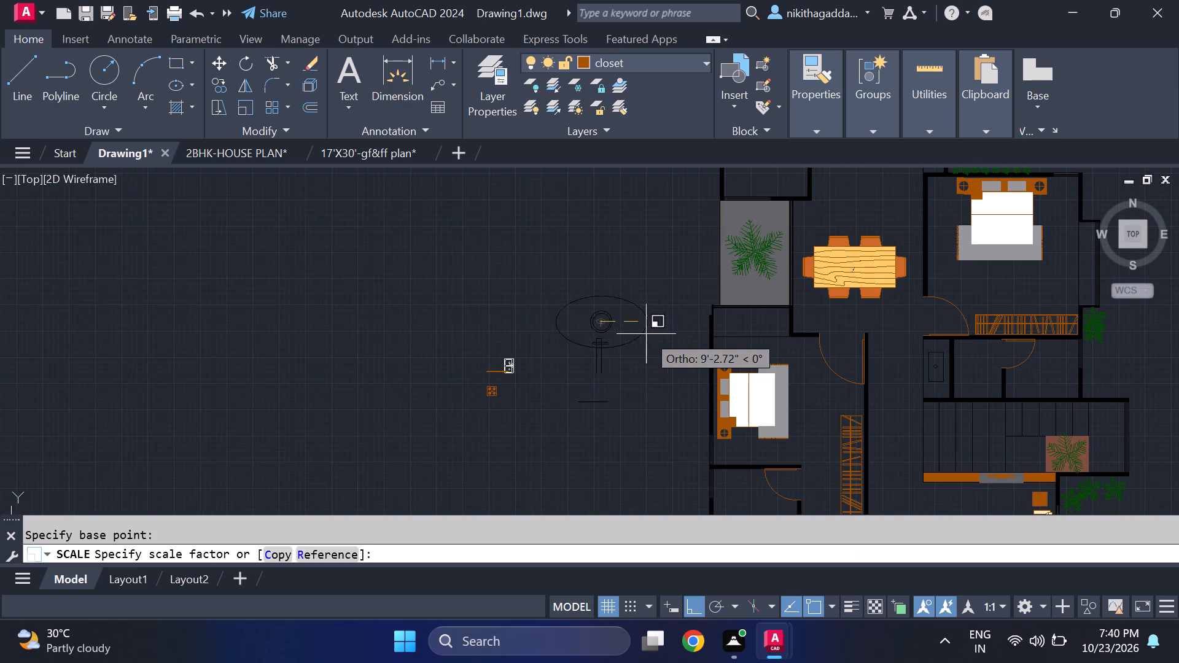
middle_drag(639, 327, 577, 384)
scroll(554, 360, up, 1)
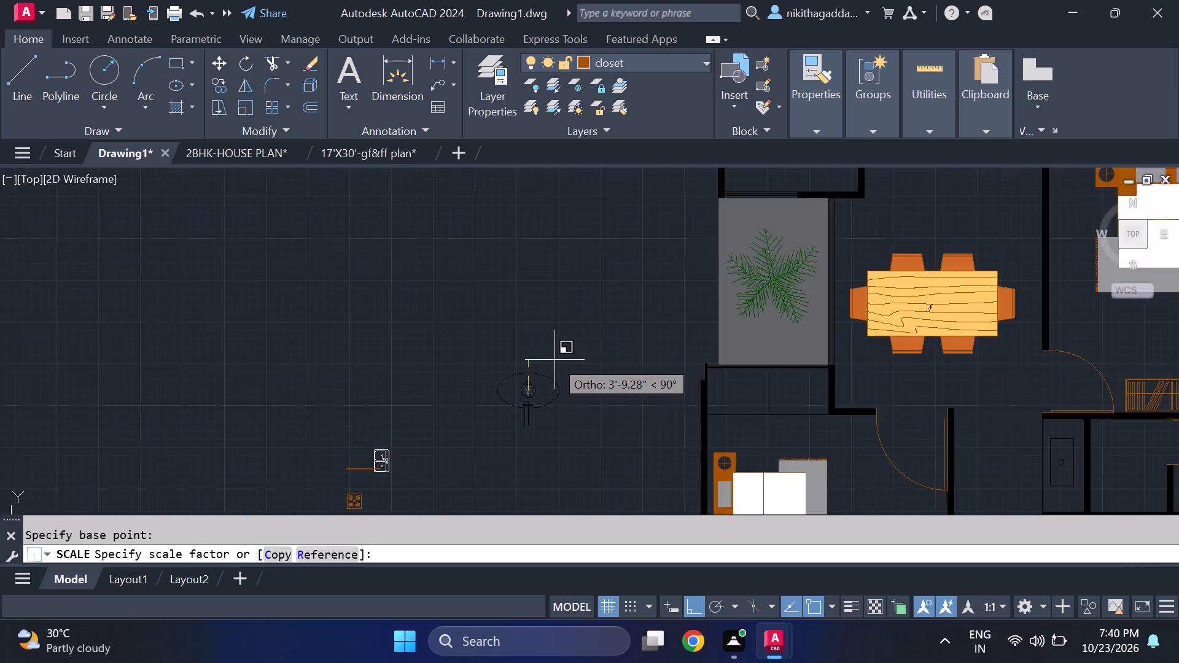
scroll(554, 360, up, 1)
click(554, 359)
middle_click(561, 363)
middle_click(561, 360)
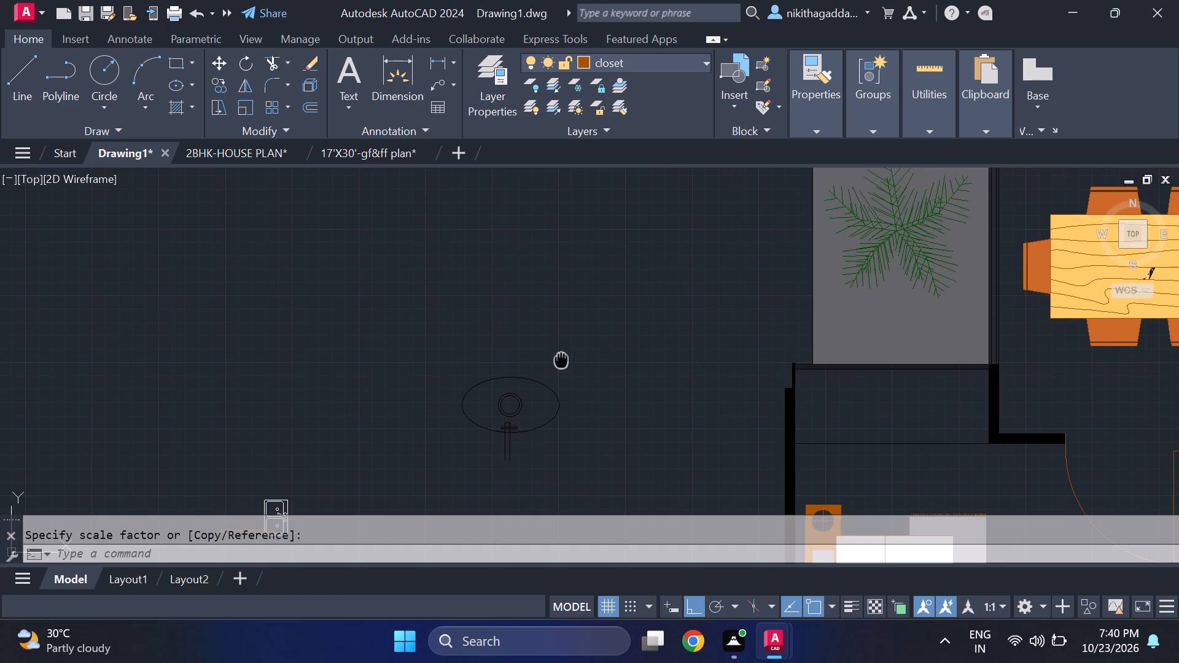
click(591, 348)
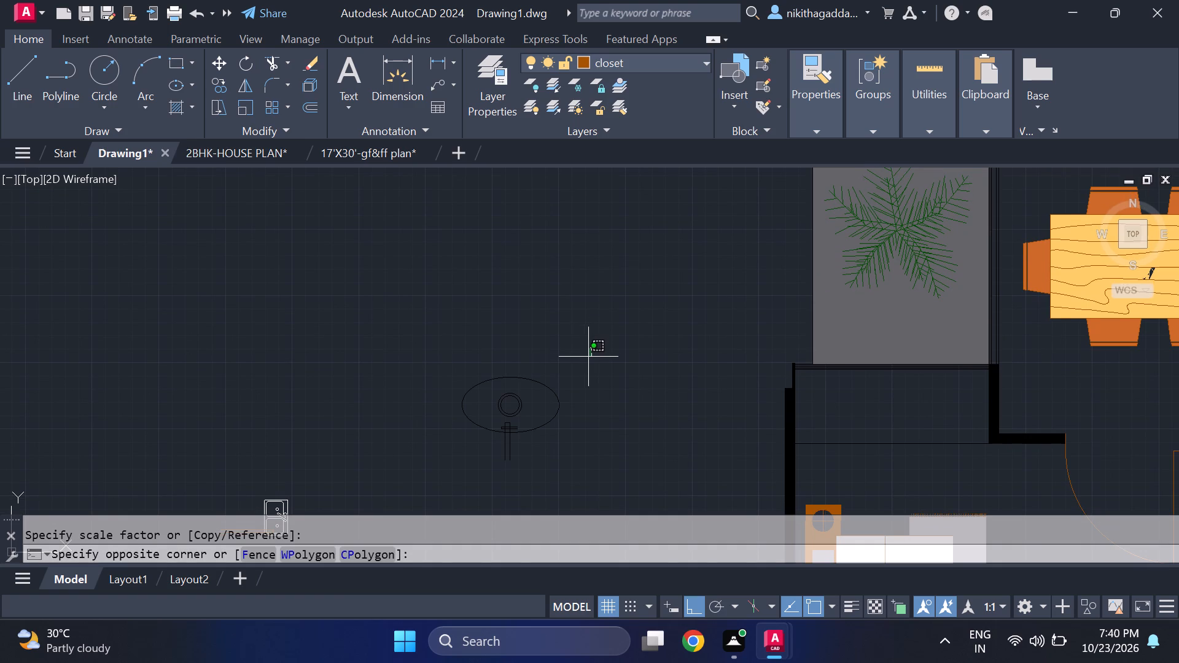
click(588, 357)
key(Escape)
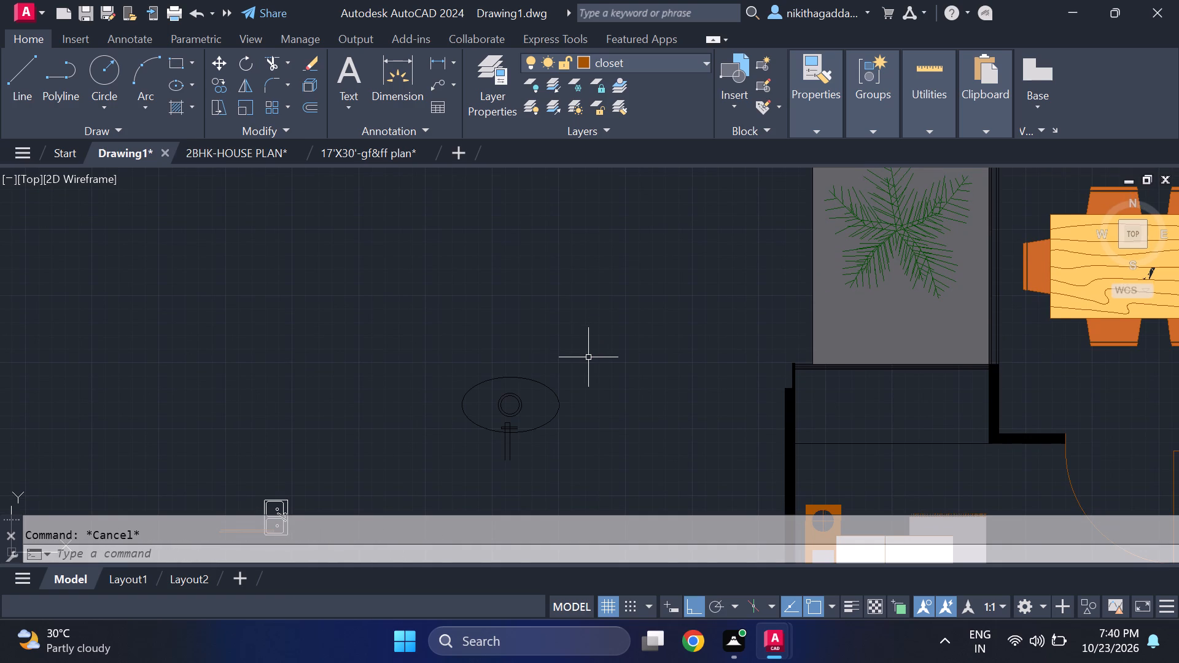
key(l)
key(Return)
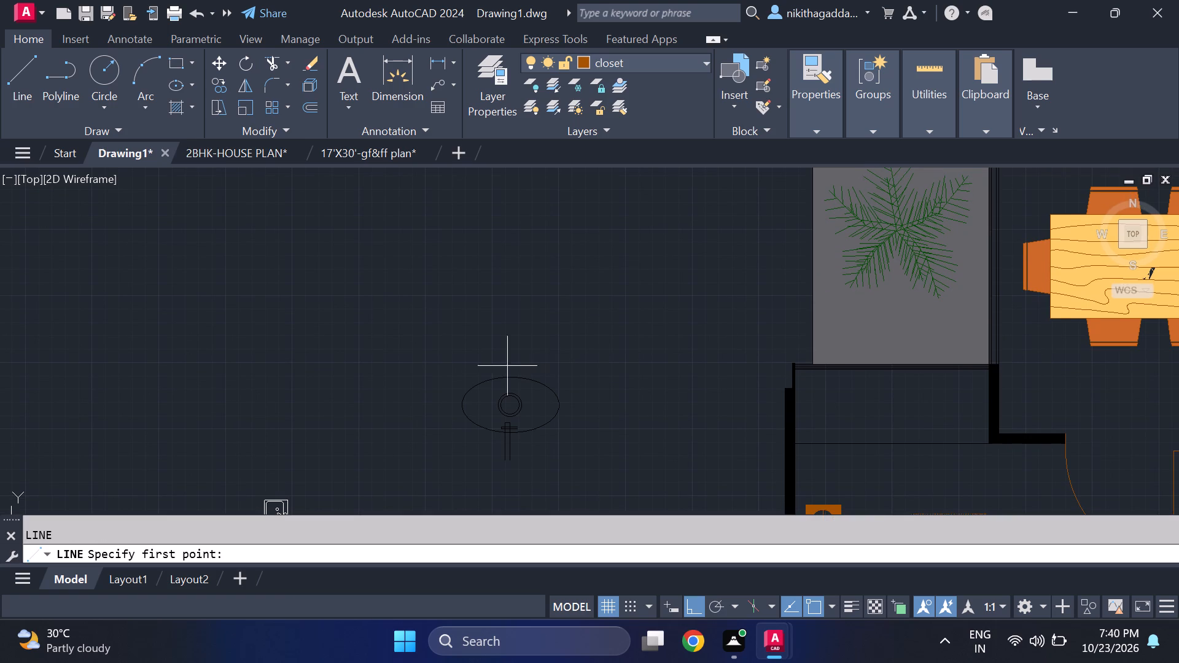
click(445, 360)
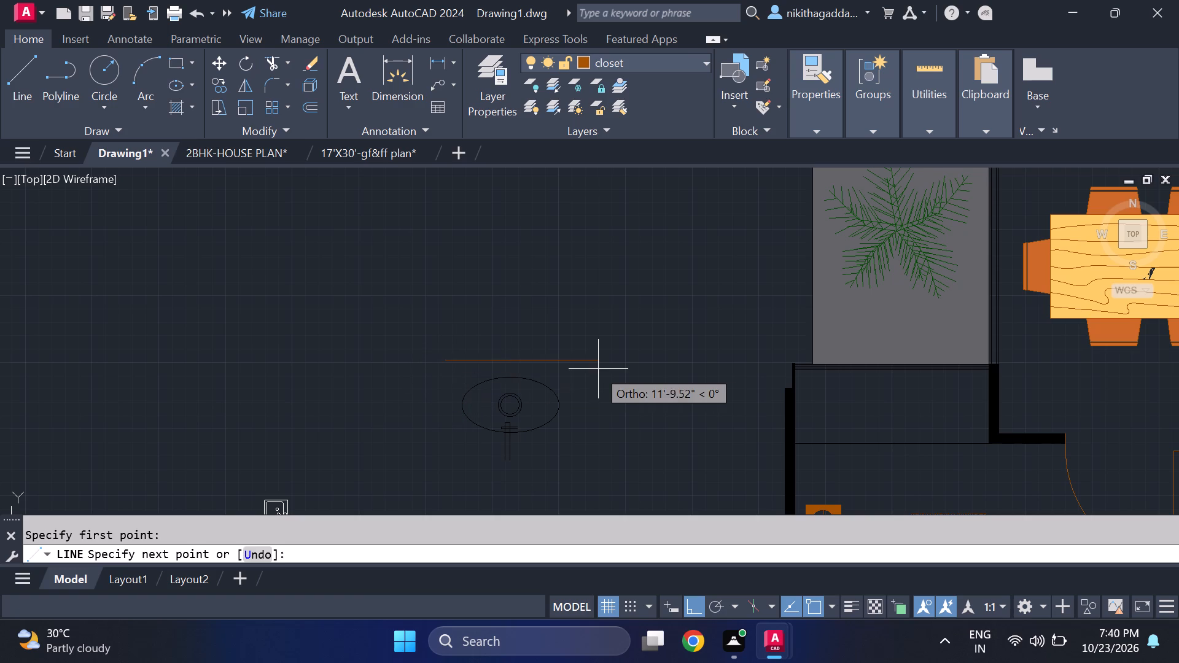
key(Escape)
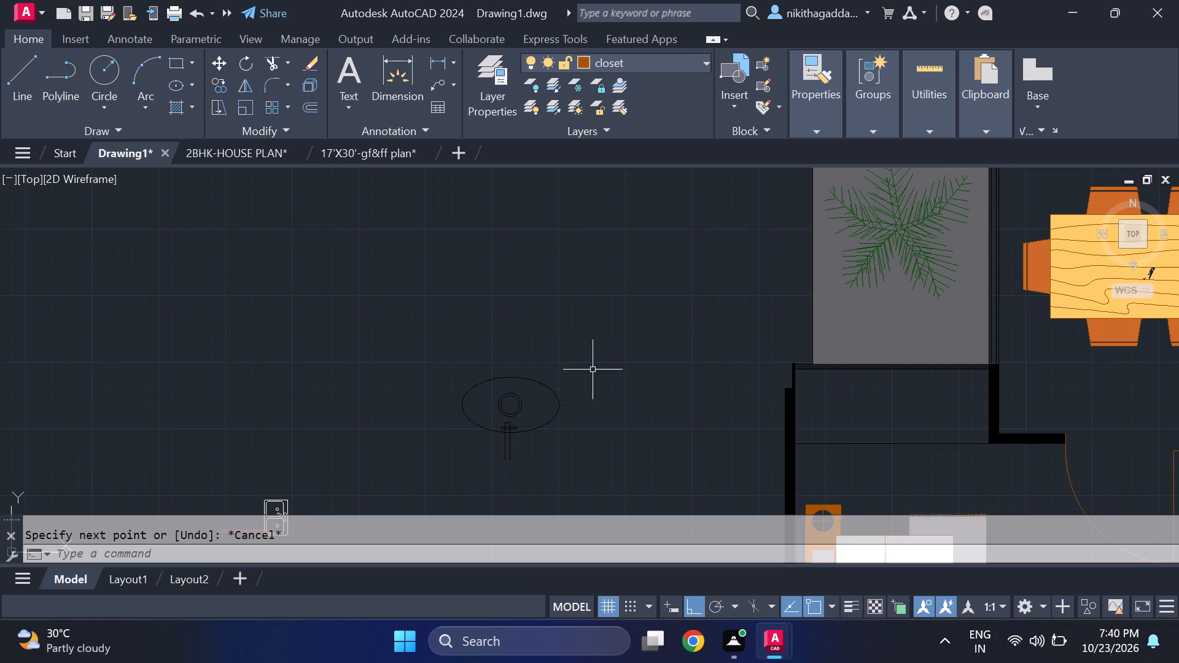
Draw a horizontal line about 8'-7" long on the walls layer above the washbasin, starting in line with its west edge.
click(677, 60)
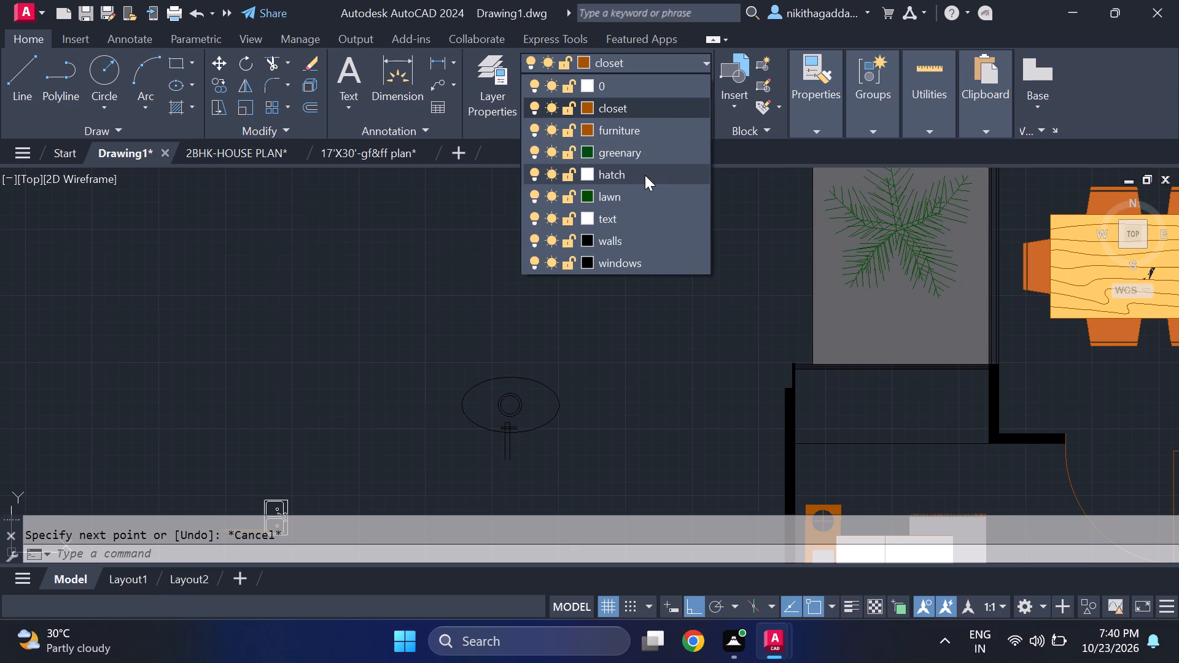
click(632, 238)
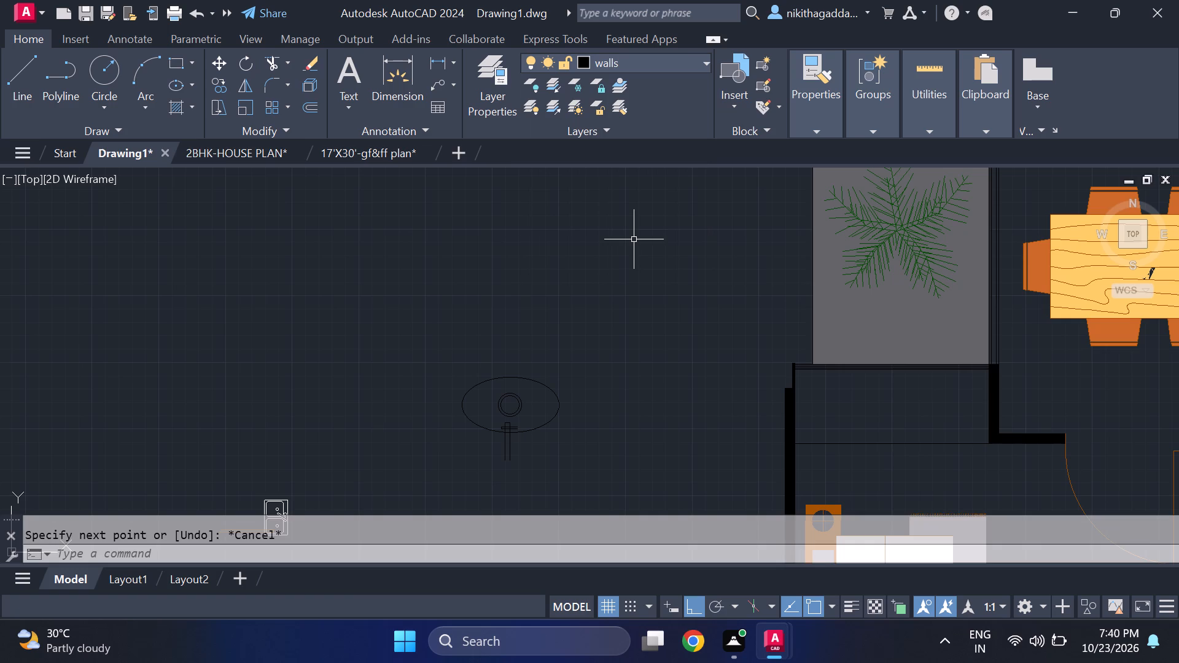
key(l)
key(Return)
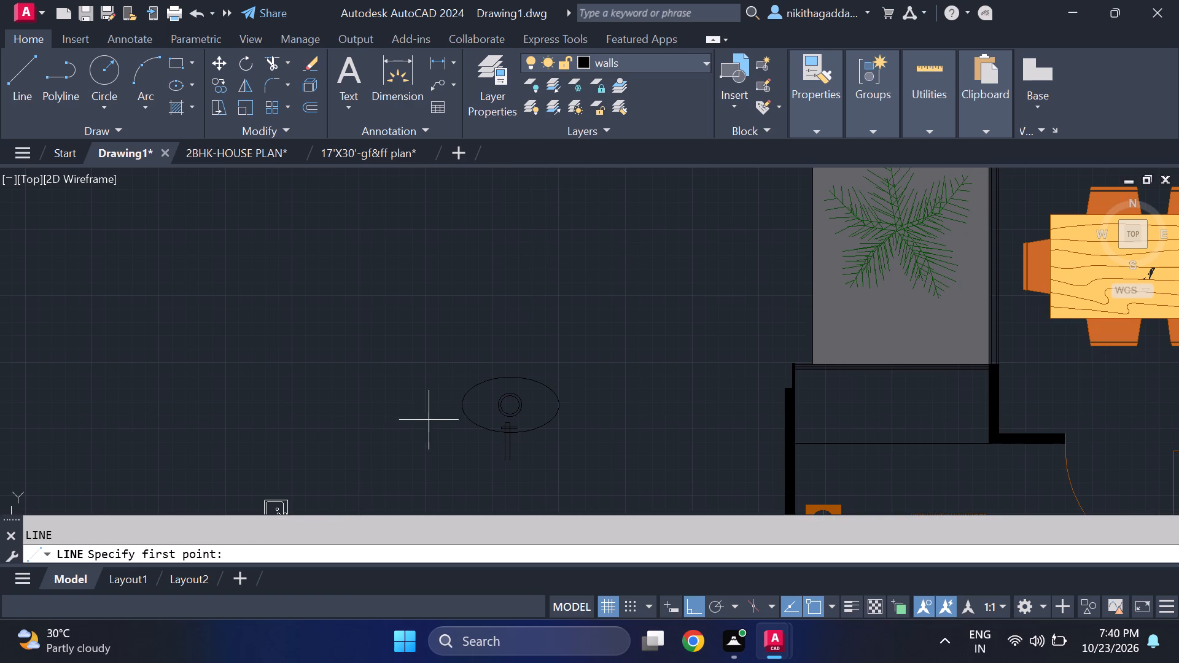
scroll(456, 397, up, 1)
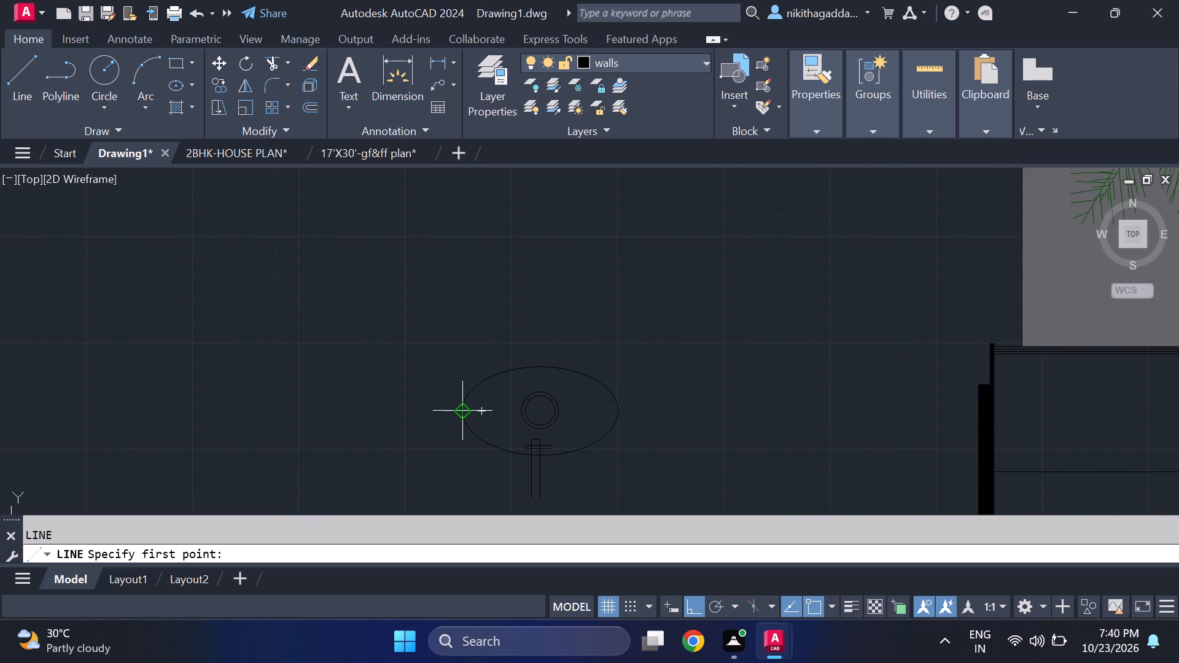
click(463, 346)
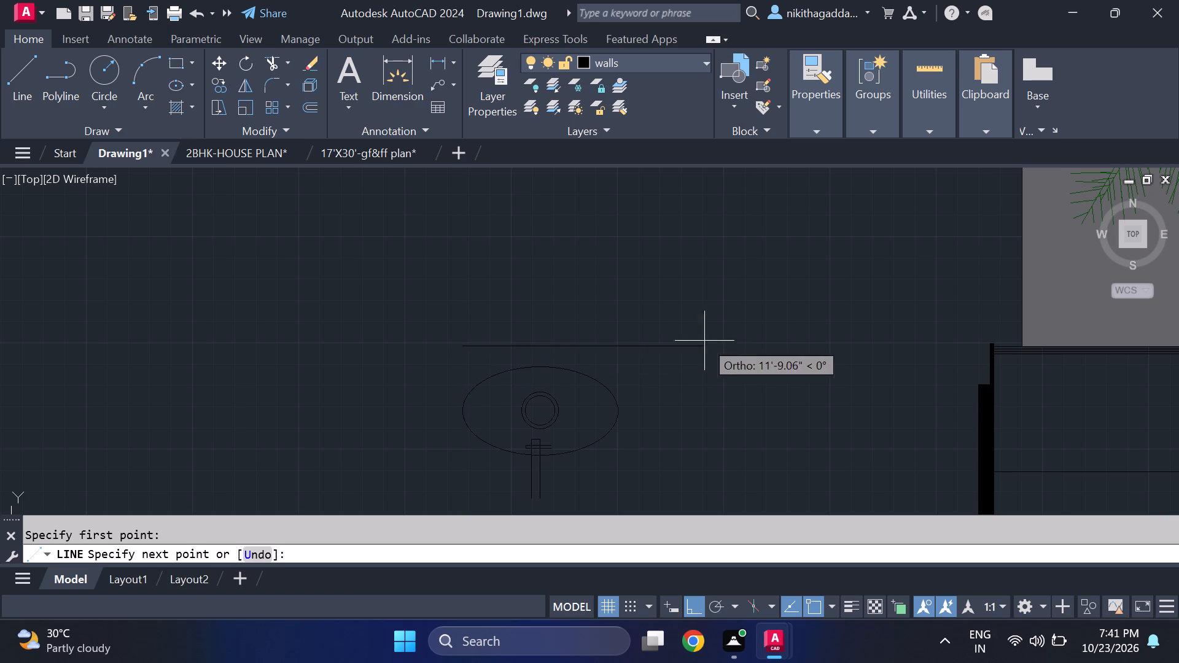
scroll(667, 358, down, 1)
scroll(667, 358, up, 1)
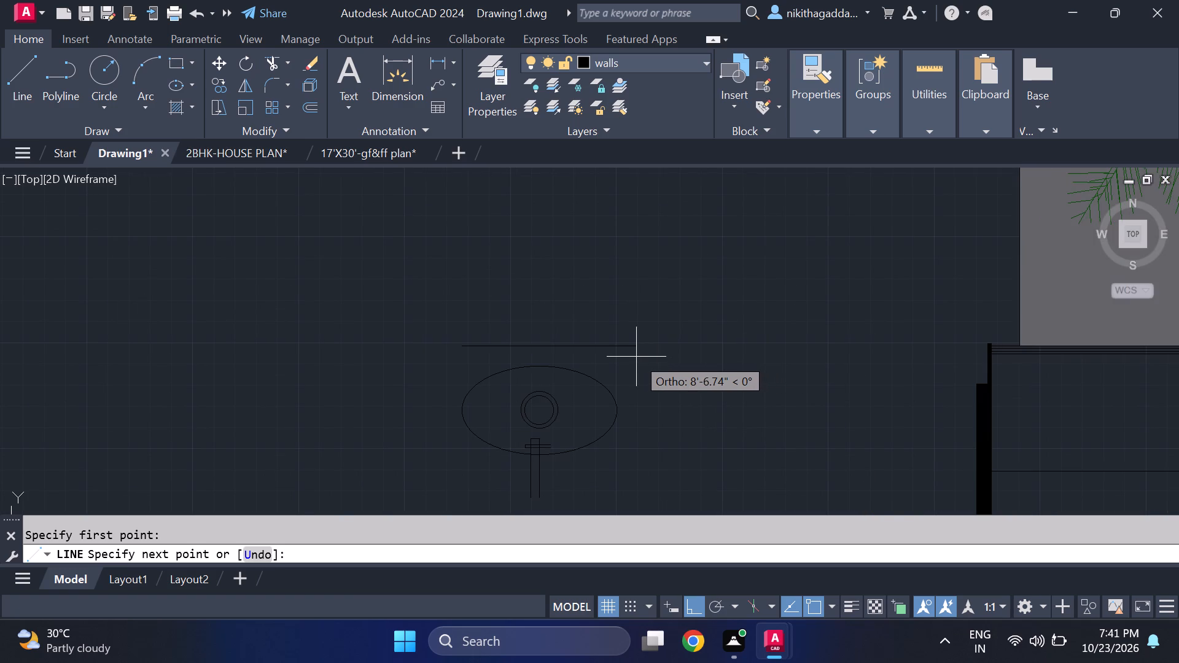
click(636, 357)
scroll(636, 474, up, 1)
middle_drag(636, 474, 640, 437)
middle_drag(644, 424, 646, 415)
key(Escape)
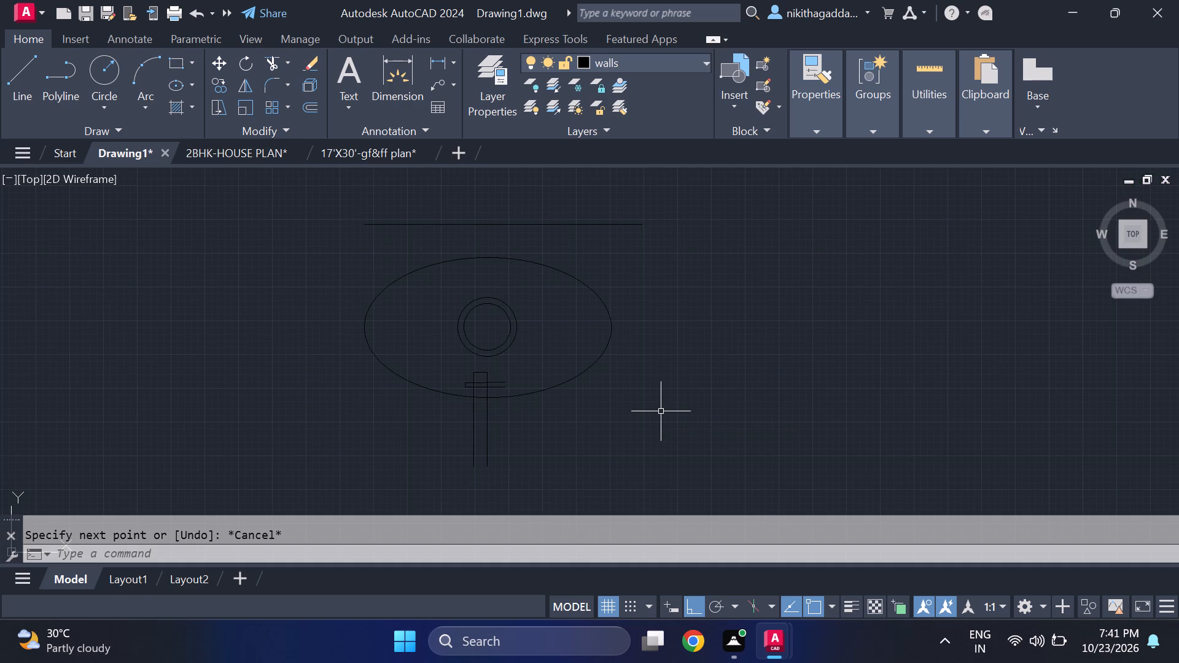
Copy the oval washbasin with its tap from outside the house into the bathroom below the lower-left bedroom.
scroll(661, 410, down, 3)
scroll(656, 368, up, 2)
click(664, 382)
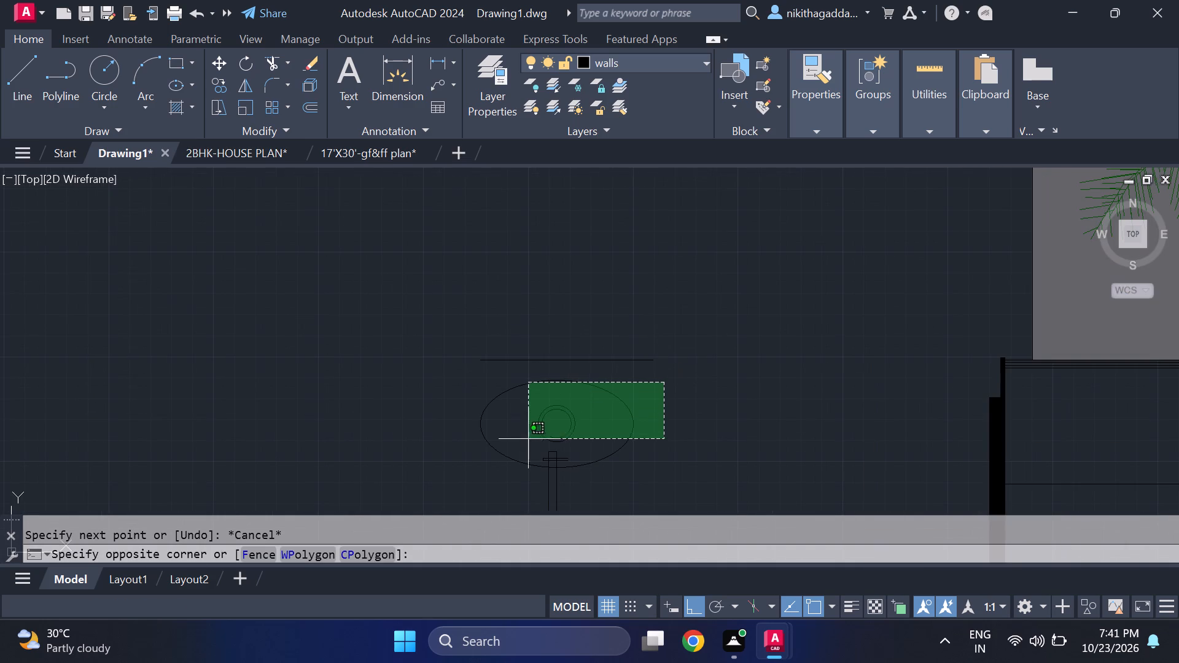
middle_drag(454, 449, 492, 386)
click(502, 449)
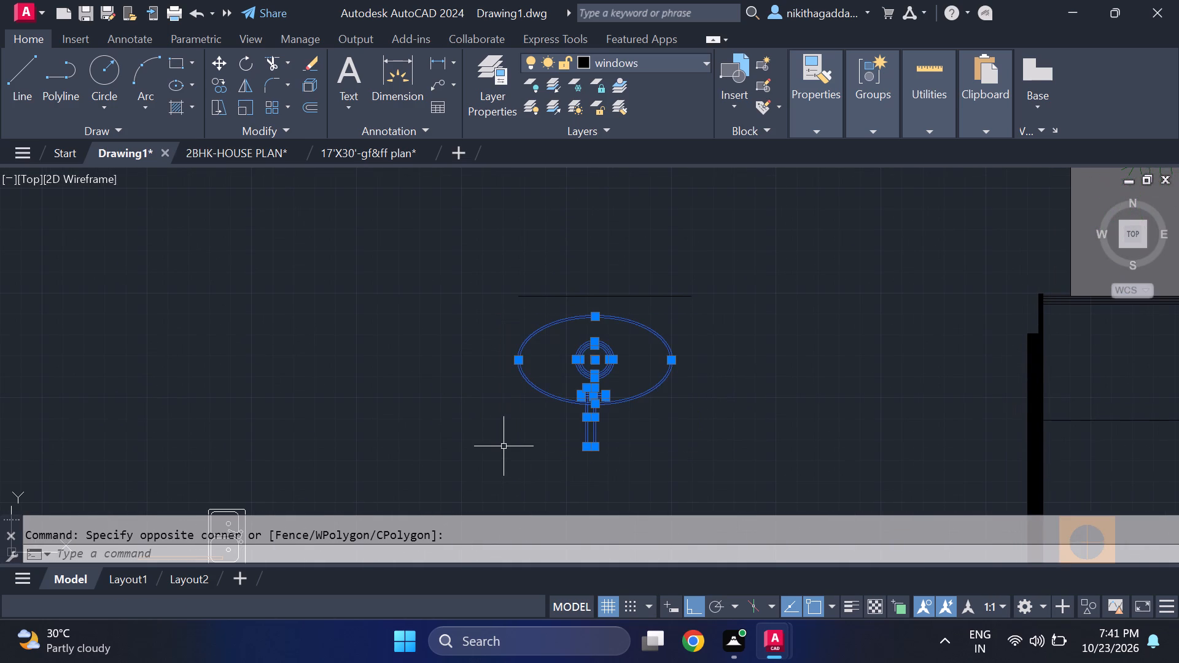
text(co)
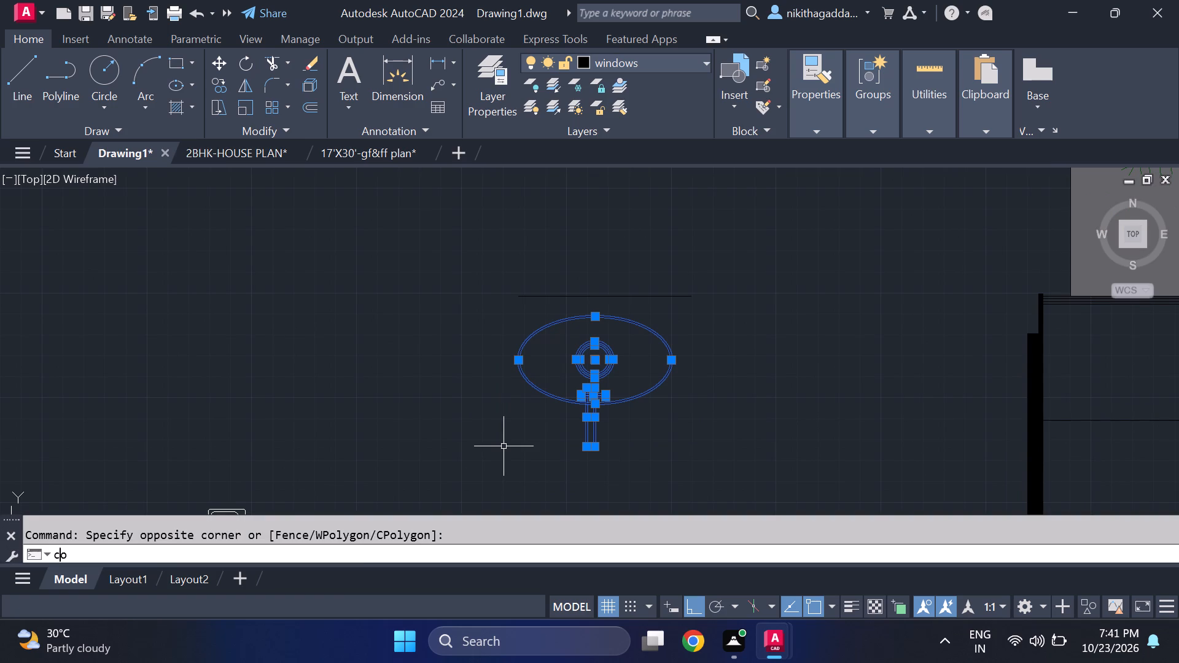
key(Return)
click(597, 446)
scroll(704, 391, down, 1)
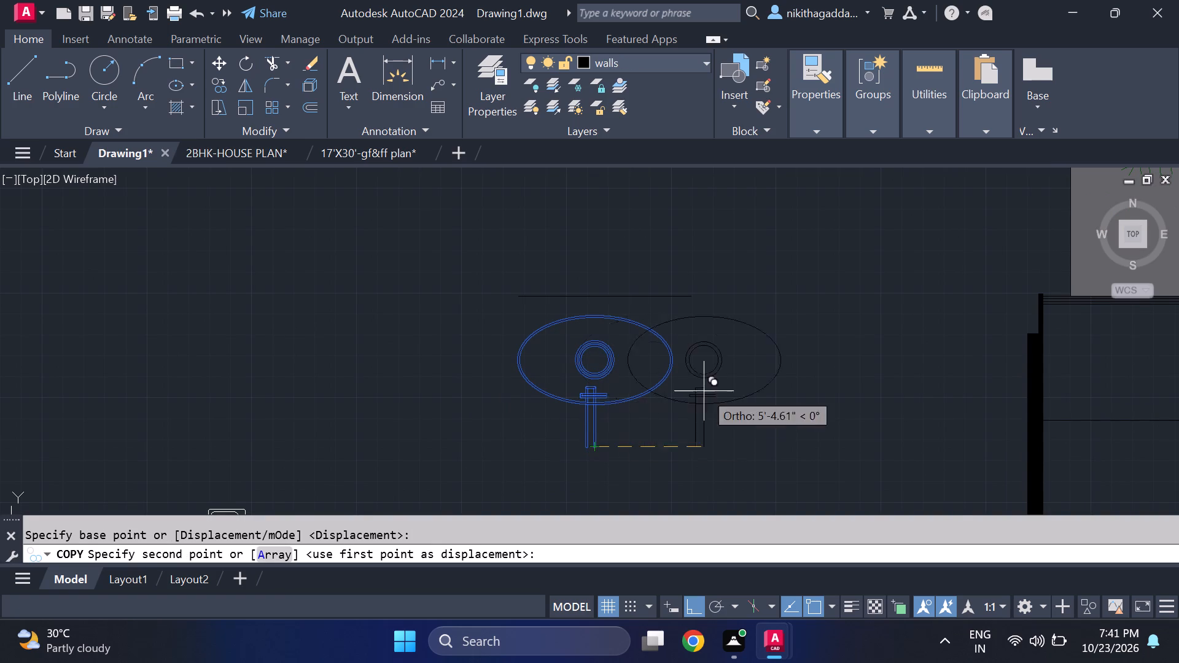
scroll(704, 391, down, 3)
key(F8)
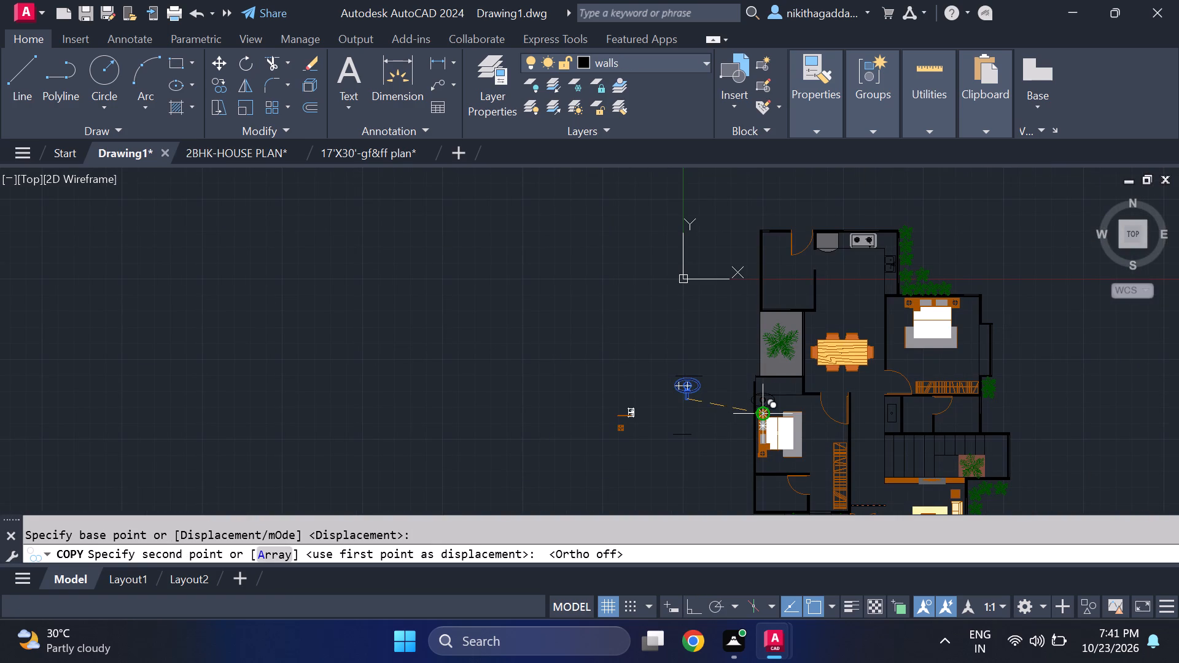
middle_drag(754, 408, 443, 239)
scroll(519, 279, up, 2)
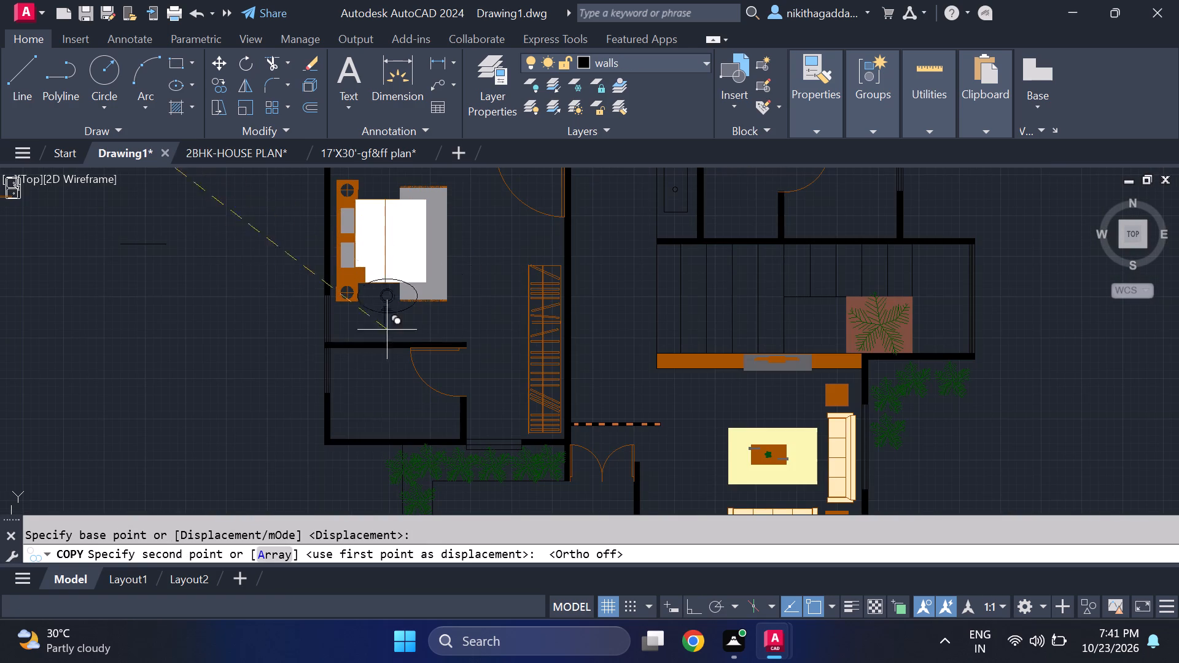
scroll(416, 430, up, 1)
middle_drag(424, 445, 461, 422)
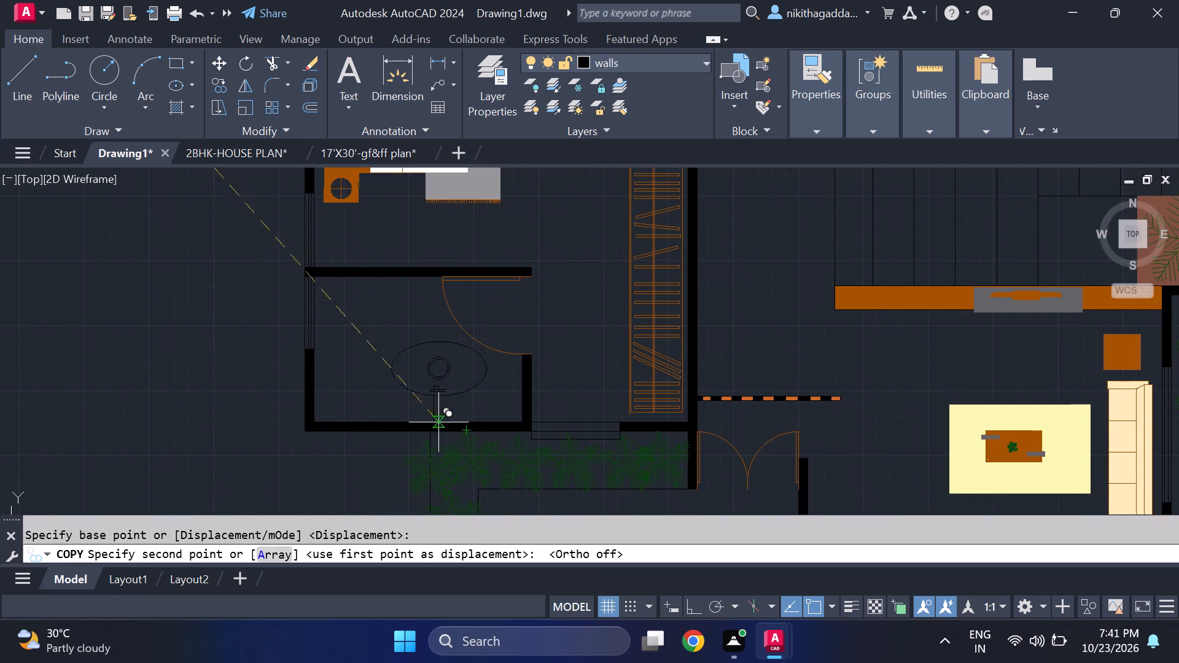
scroll(415, 437, up, 1)
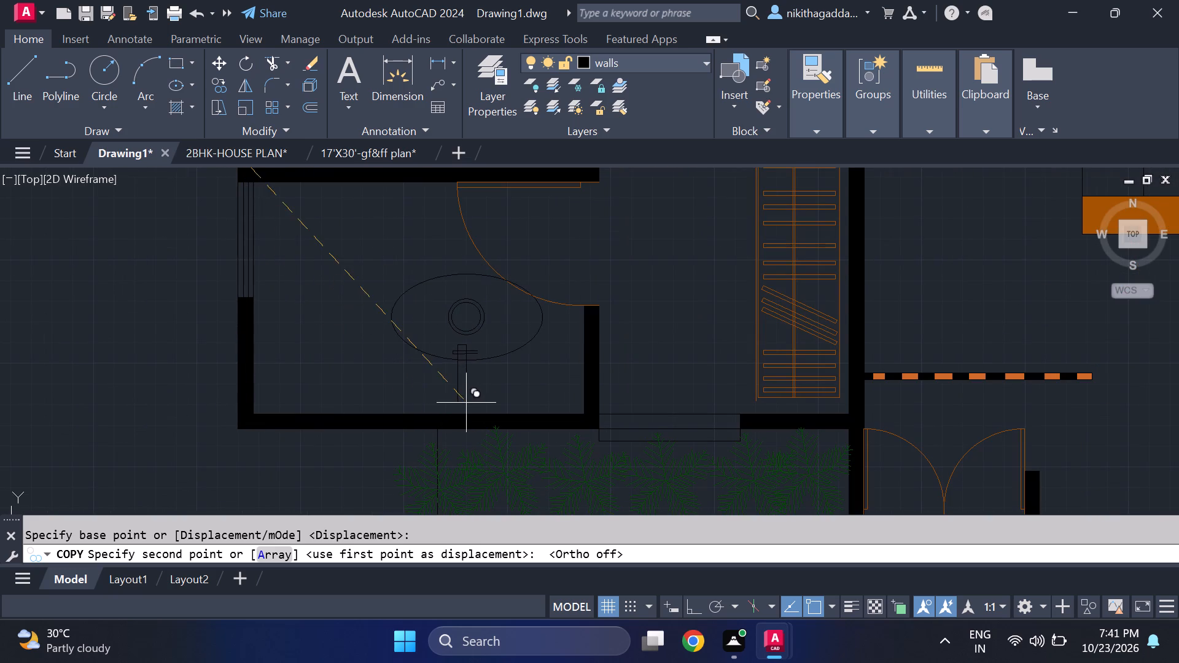
click(381, 366)
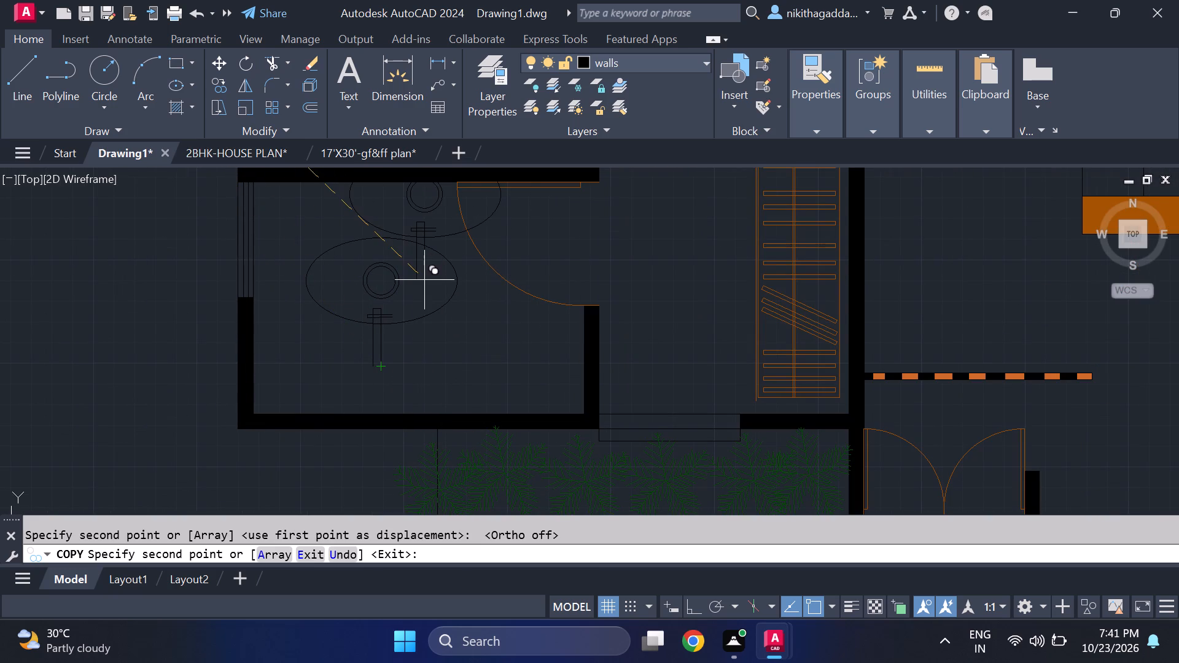
key(Escape)
Scale down the copied washbasin in the lower bathroom, using the south end of its tap as base point.
scroll(442, 277, up, 1)
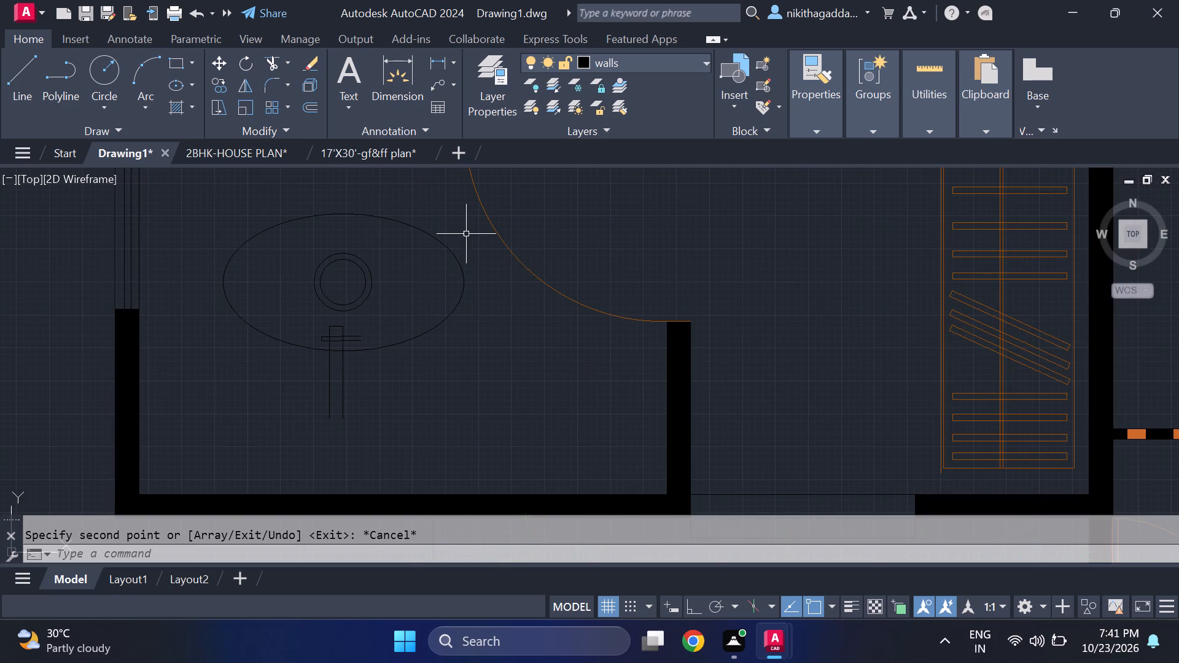
click(467, 228)
click(219, 405)
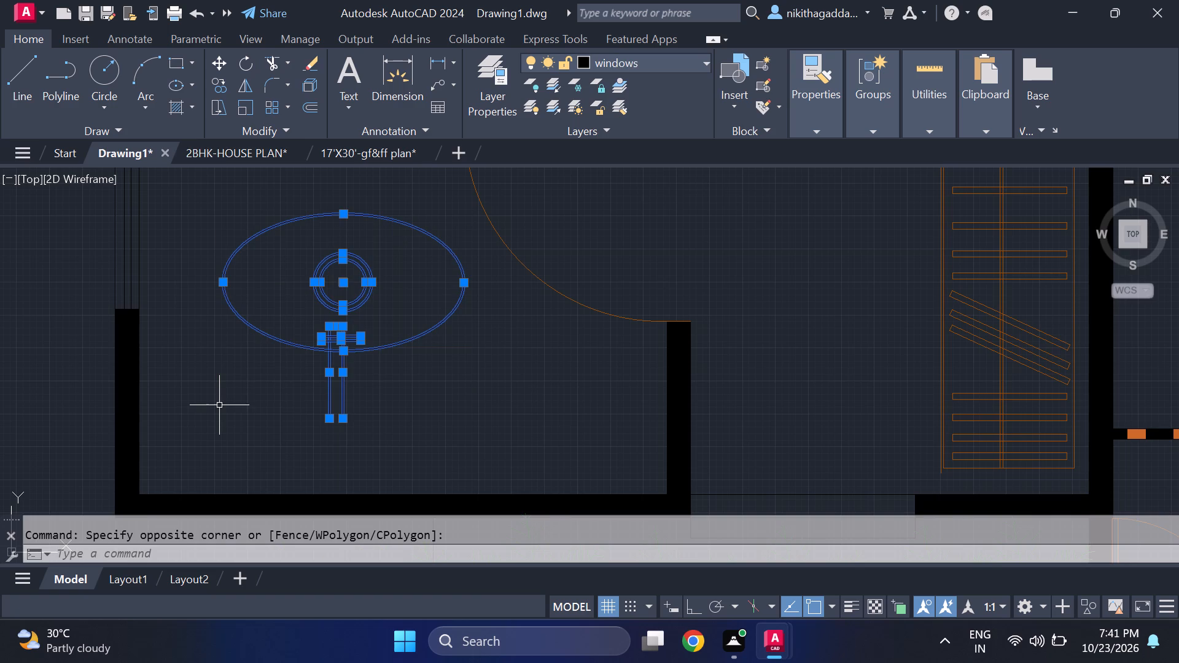
text(scale)
key(Return)
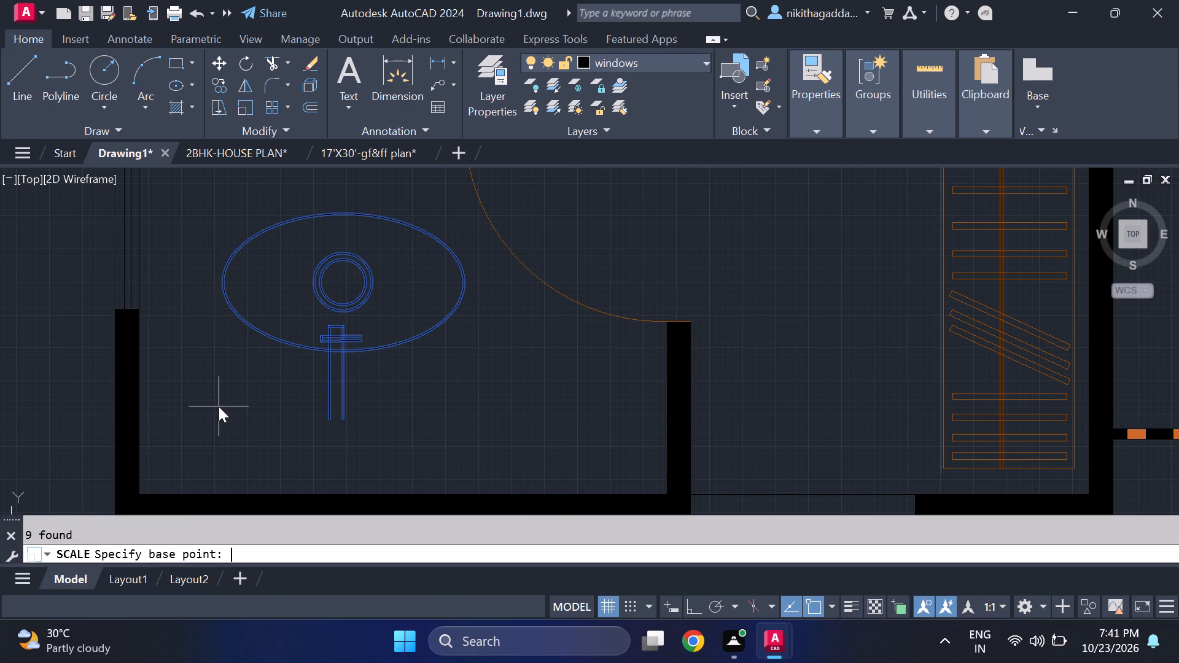
click(346, 417)
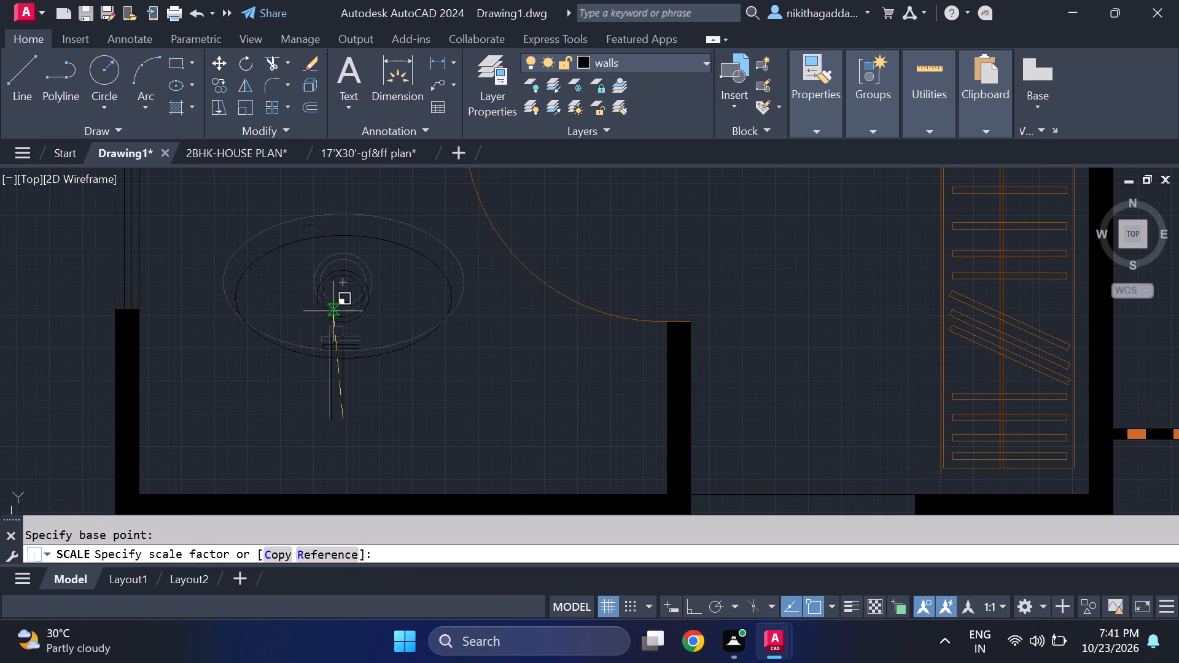
middle_drag(333, 302, 323, 358)
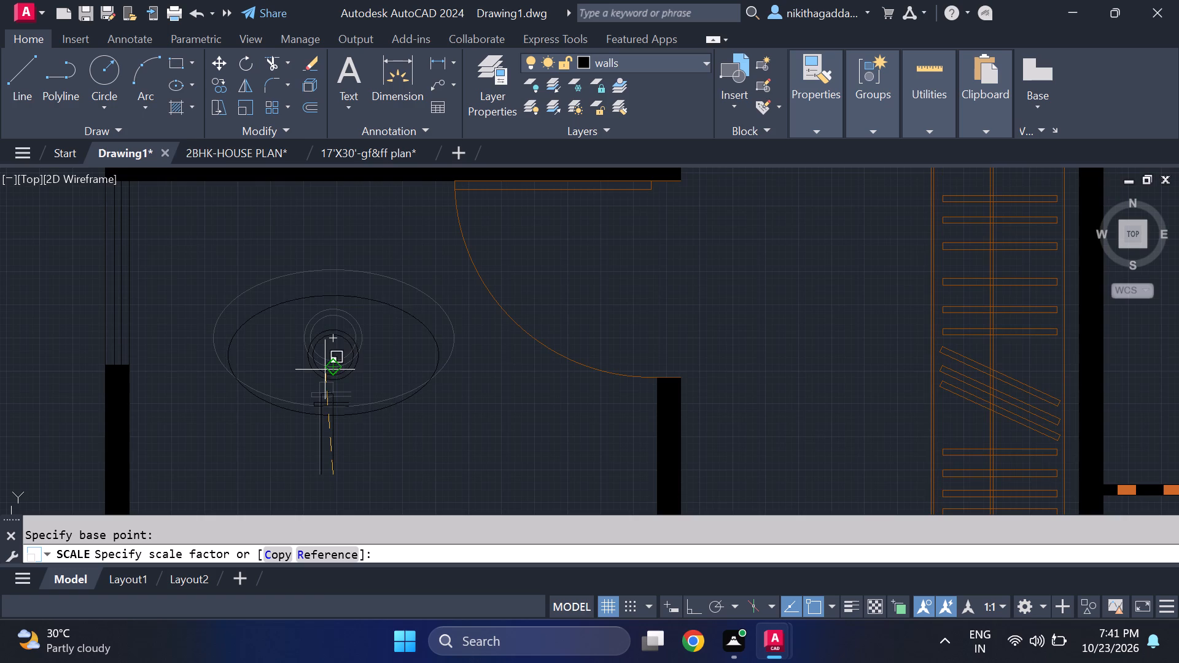
scroll(340, 358, down, 1)
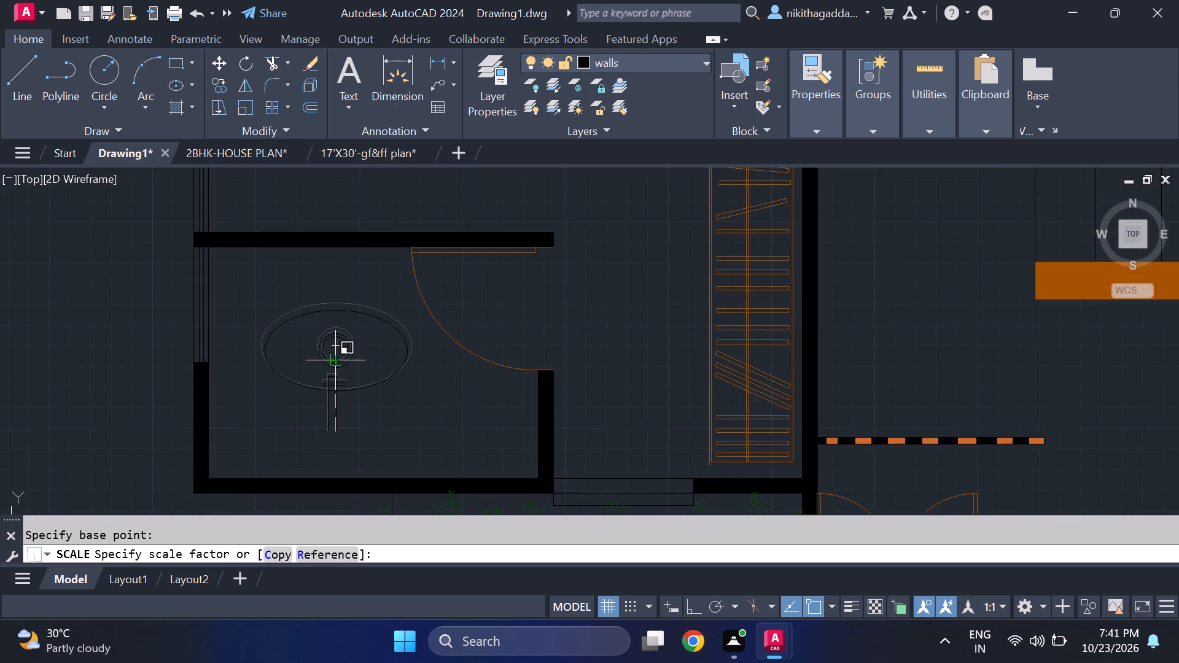
scroll(336, 364, up, 2)
click(328, 387)
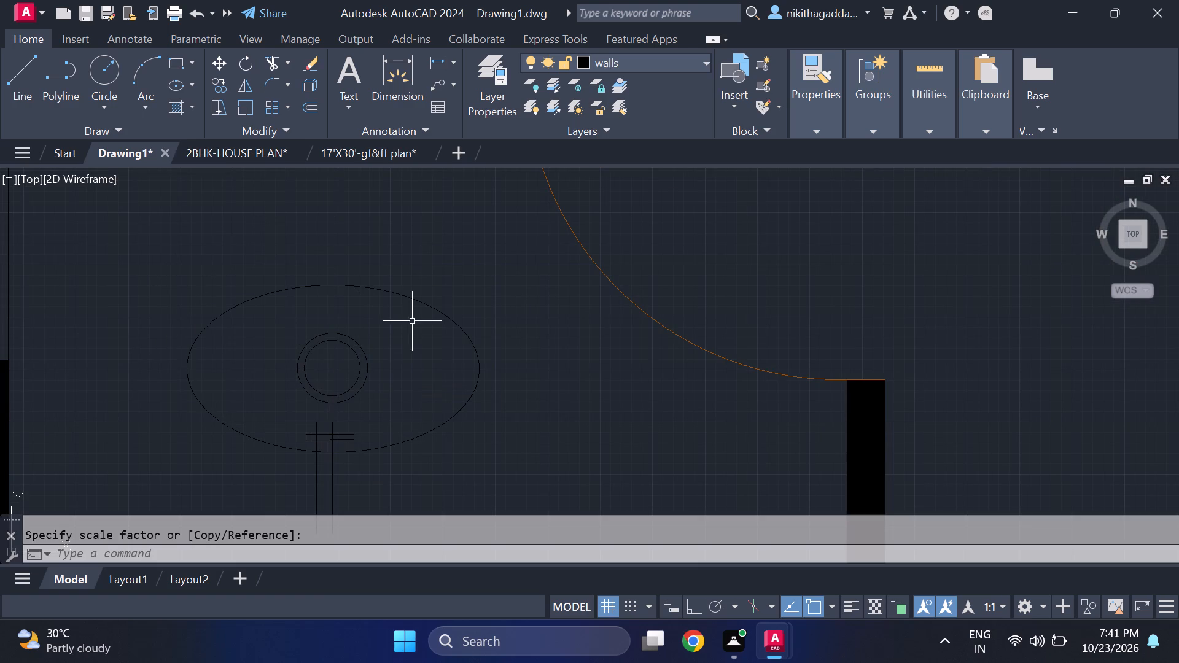
Copy the reduced washbasin into the bathroom above the staircase, with its tap meeting the south wall just east of the partition.
scroll(392, 334, down, 2)
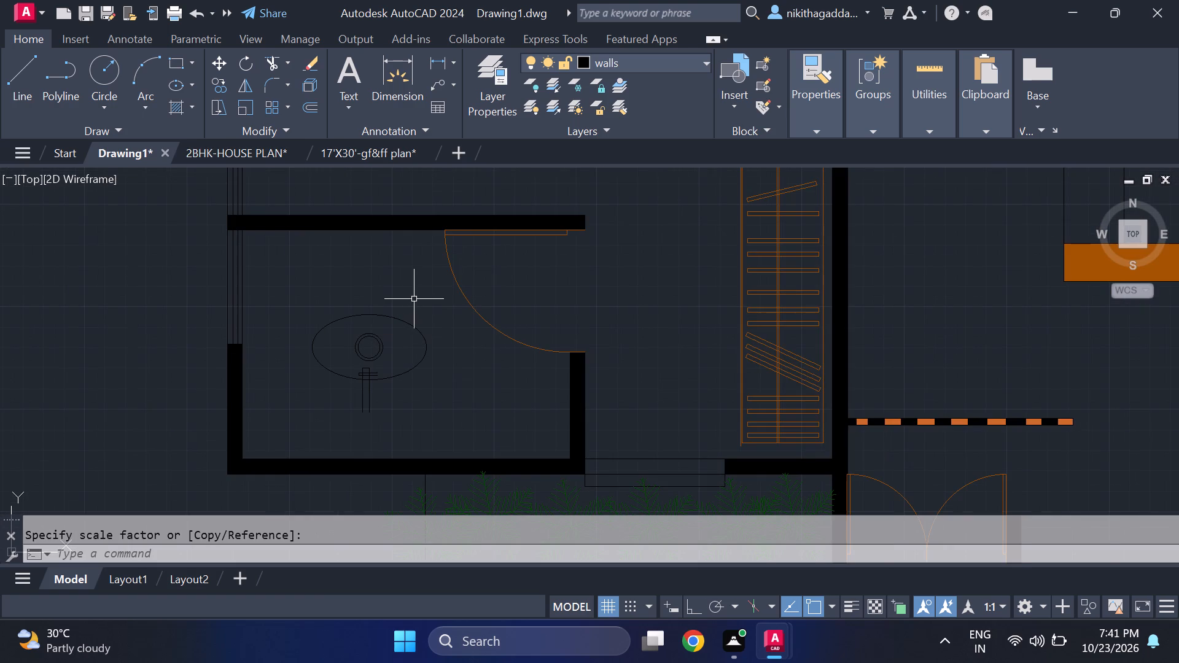
click(415, 297)
click(276, 408)
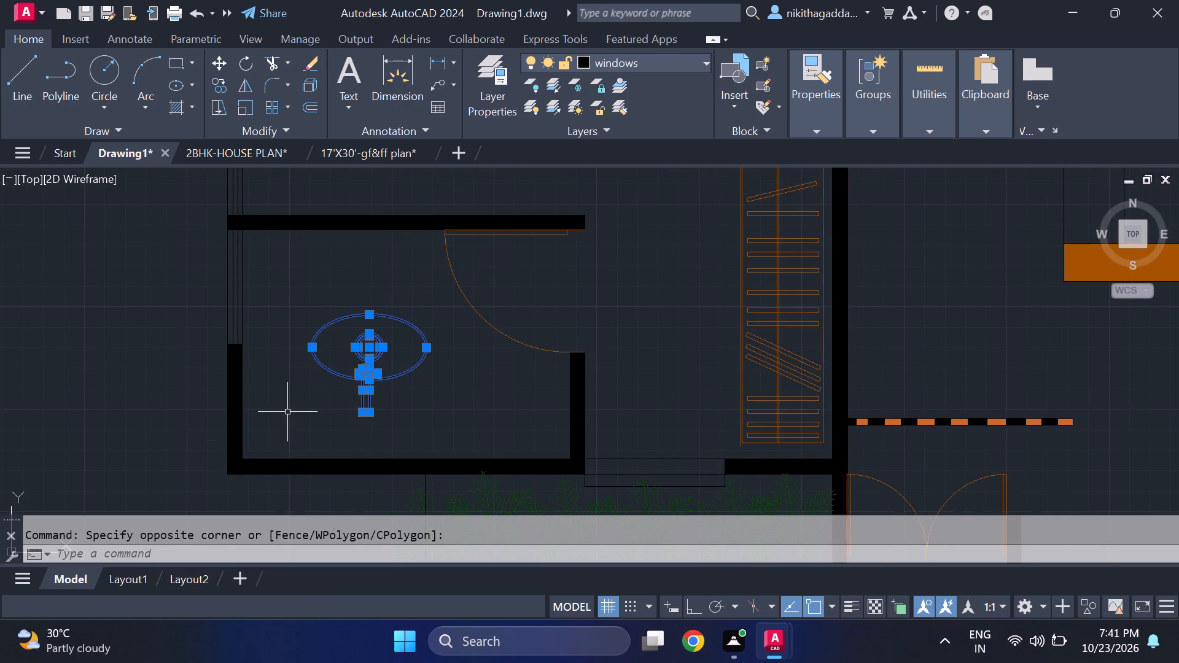
text(co)
key(Return)
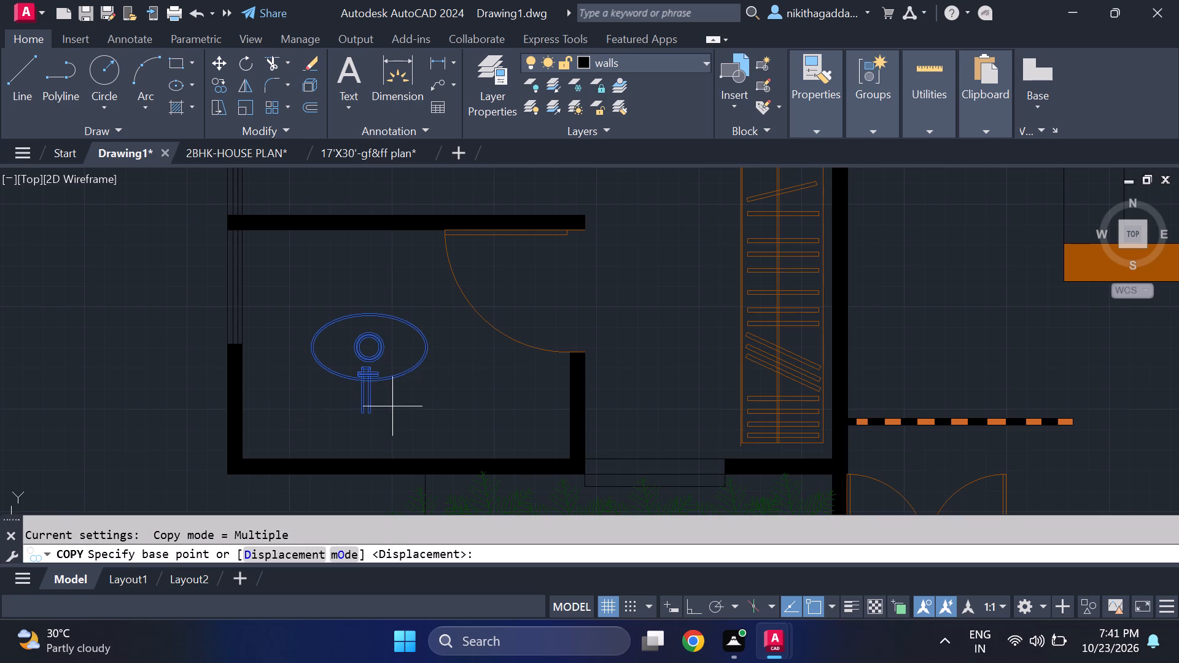
scroll(366, 418, up, 1)
click(373, 400)
middle_drag(536, 351, 451, 468)
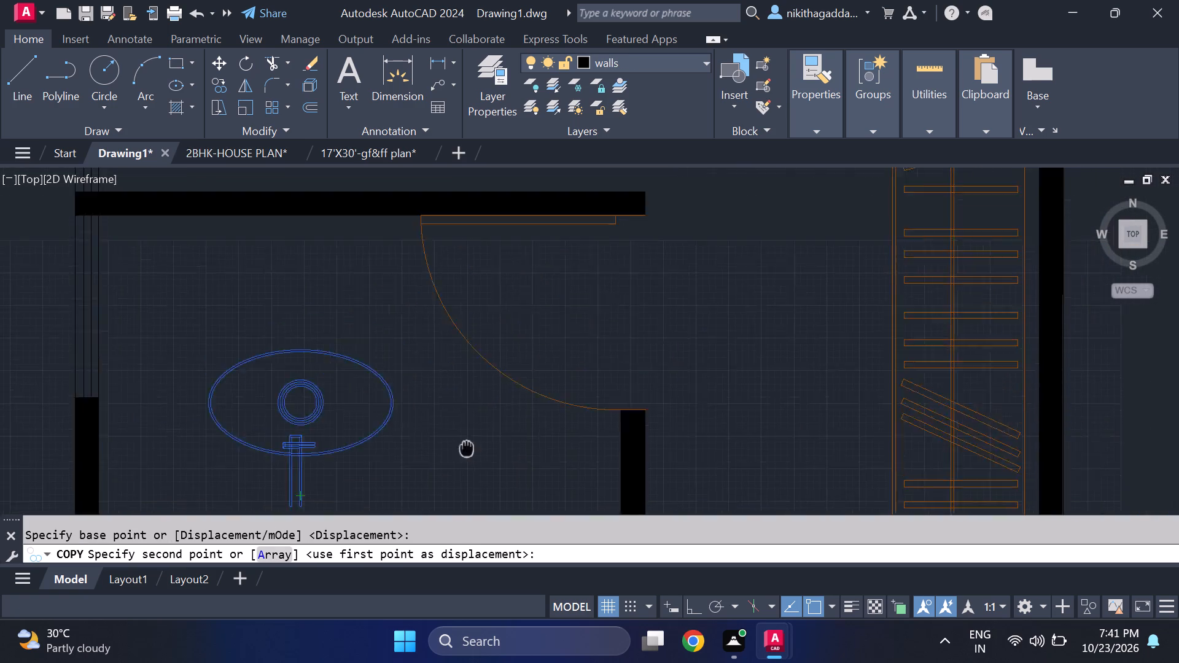
middle_drag(451, 468, 446, 476)
scroll(446, 473, down, 4)
middle_drag(610, 373, 507, 498)
middle_drag(603, 342, 433, 324)
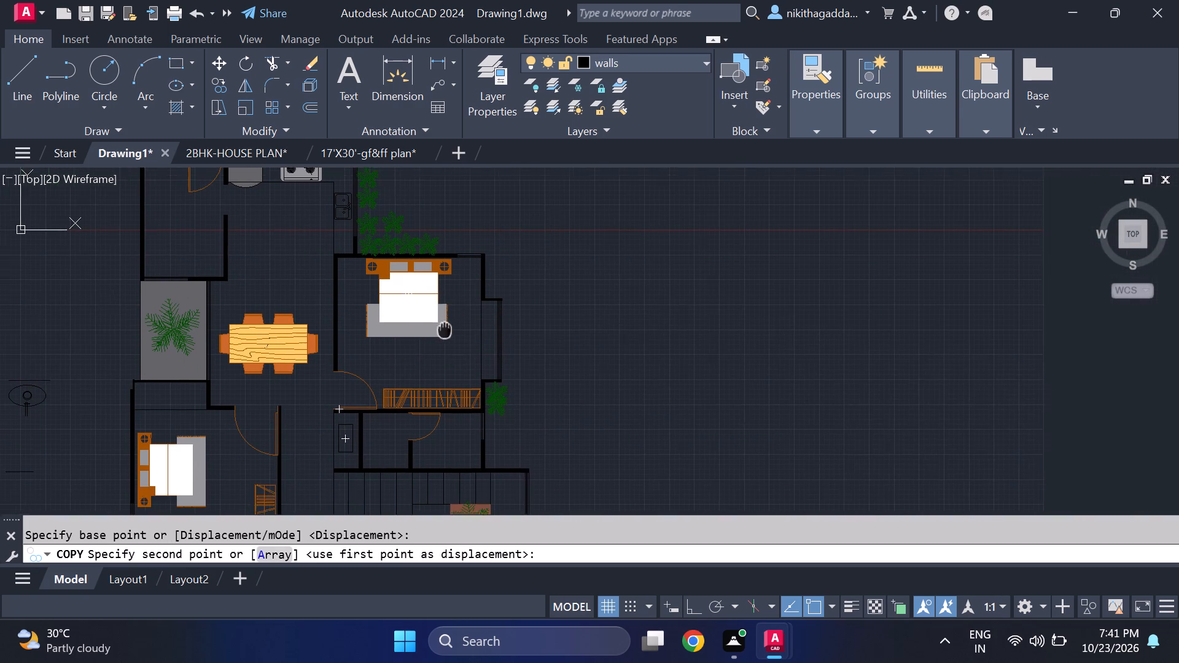
middle_drag(433, 324, 432, 324)
scroll(434, 343, up, 3)
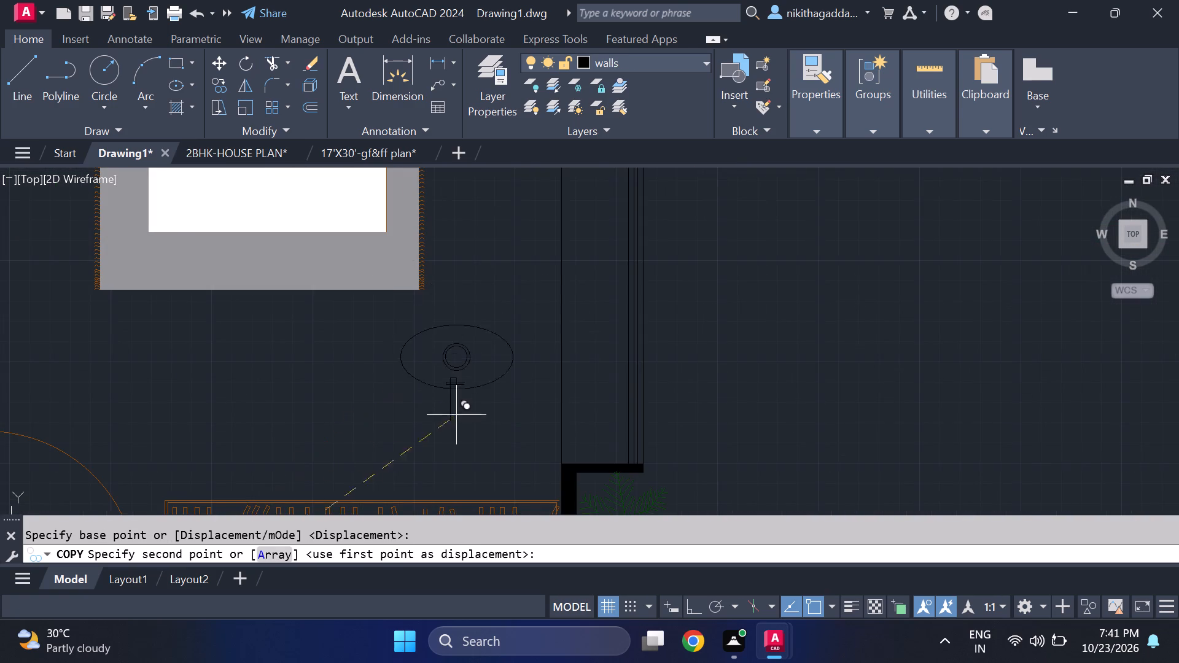
middle_drag(462, 436, 480, 395)
middle_drag(480, 395, 556, 292)
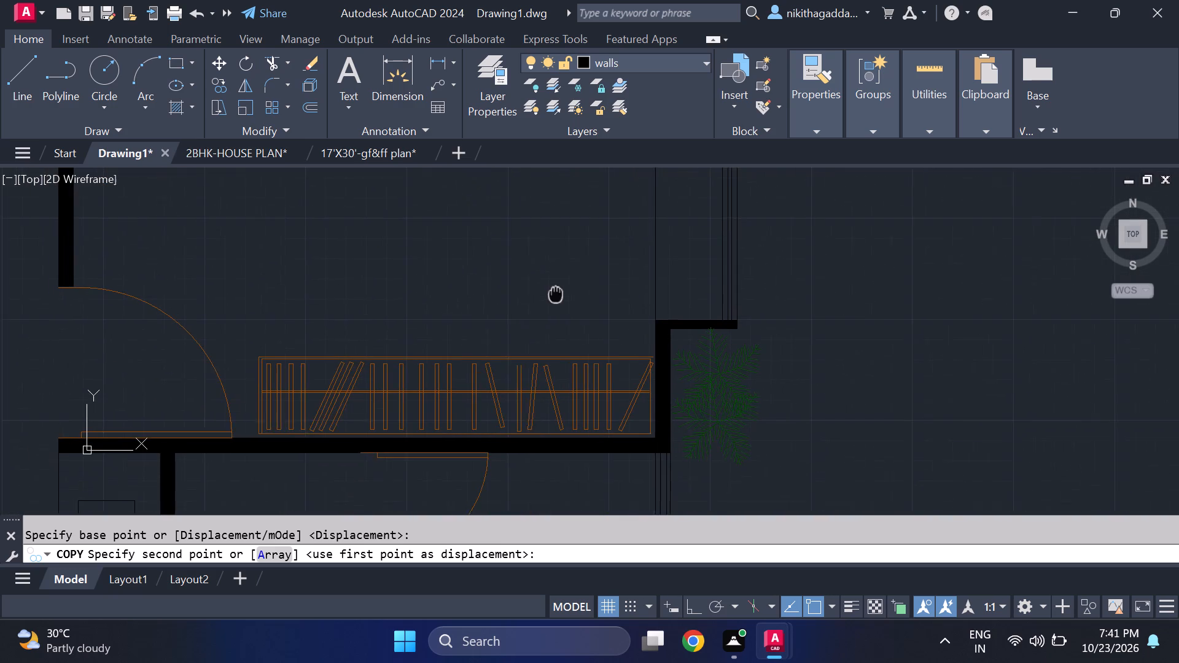
middle_drag(556, 292, 562, 279)
middle_drag(504, 454, 548, 250)
scroll(556, 253, down, 2)
scroll(506, 367, up, 3)
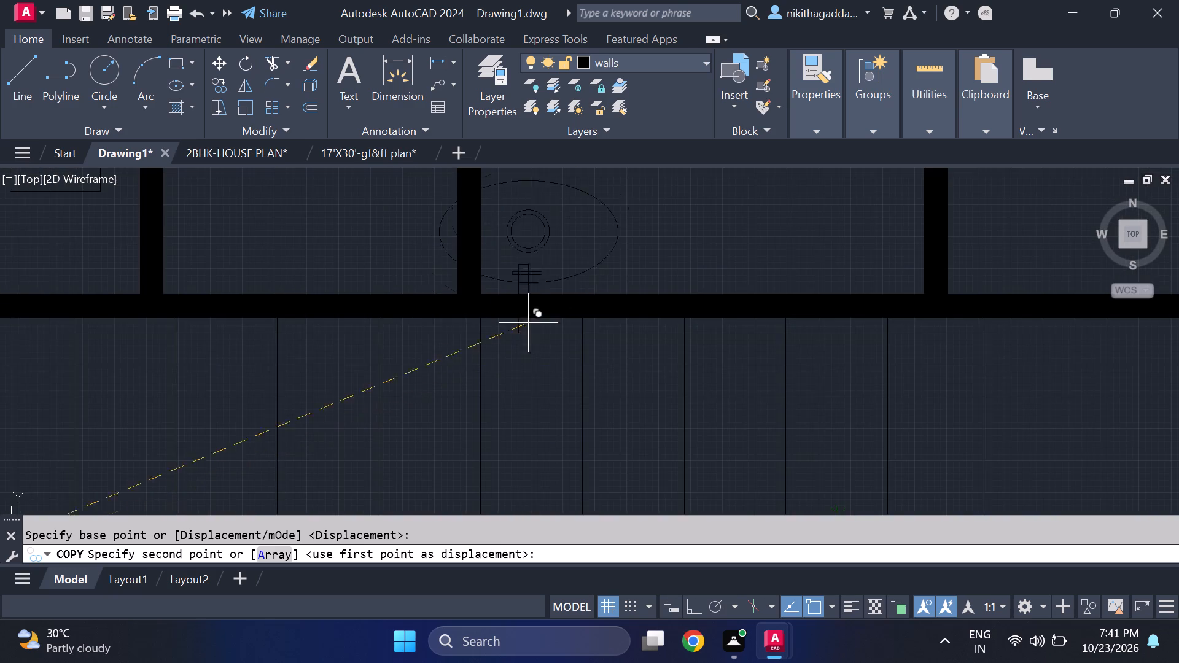
middle_drag(540, 308, 472, 469)
scroll(476, 452, up, 2)
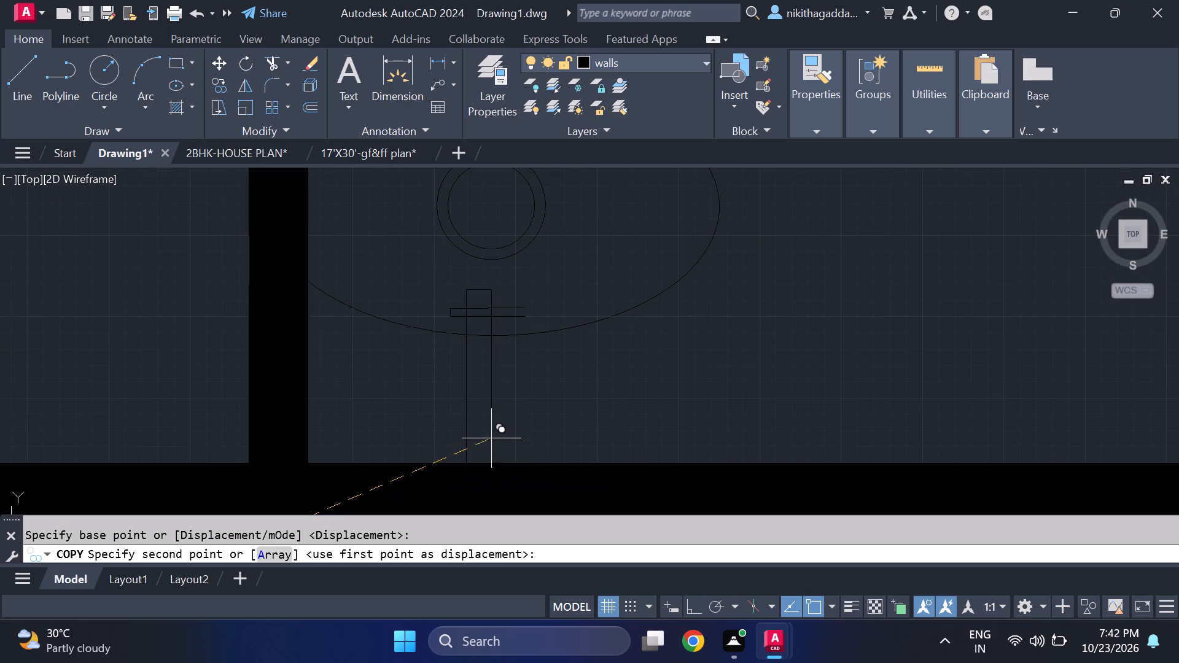
click(570, 443)
Place another washbasin copy in the lower bathroom's southeast corner, with its tap meeting the south wall.
scroll(596, 369, down, 3)
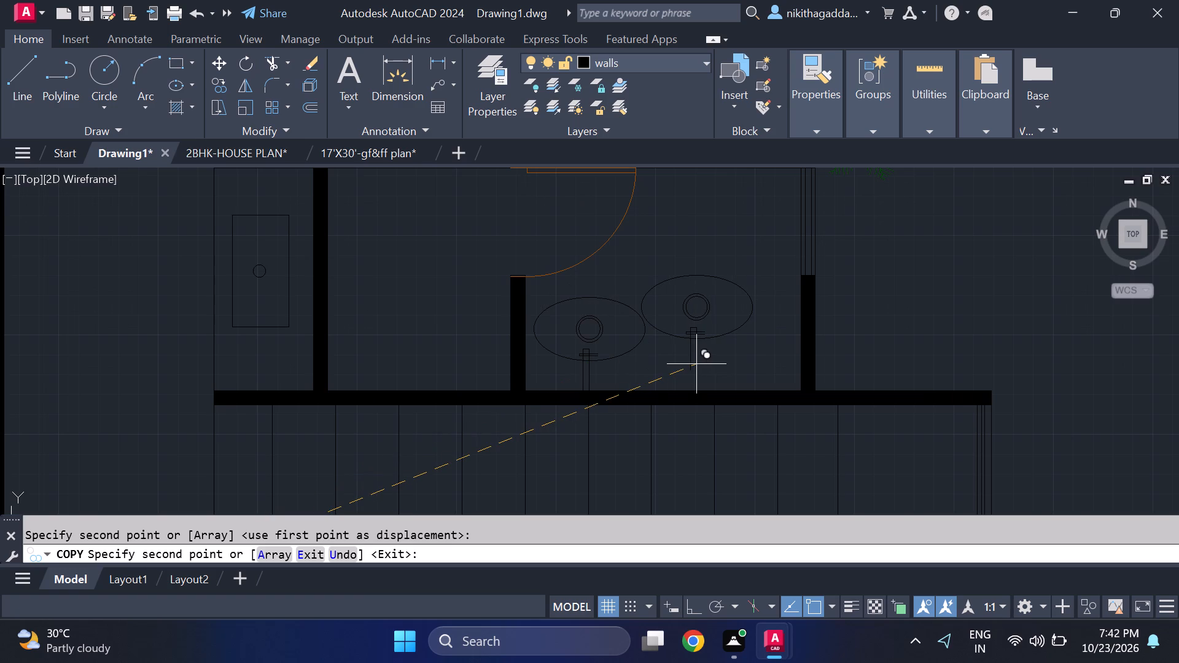
scroll(696, 365, down, 2)
middle_drag(592, 409, 591, 393)
scroll(639, 325, down, 2)
scroll(540, 382, up, 2)
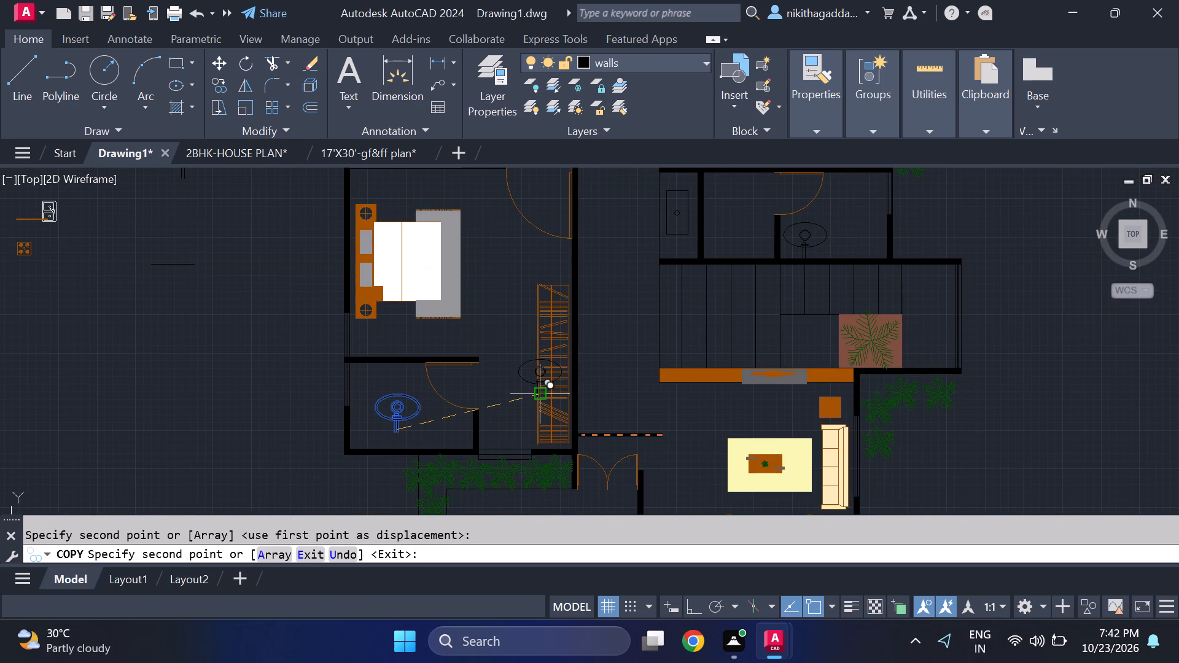
scroll(469, 439, up, 2)
middle_drag(426, 448, 487, 420)
scroll(488, 427, up, 2)
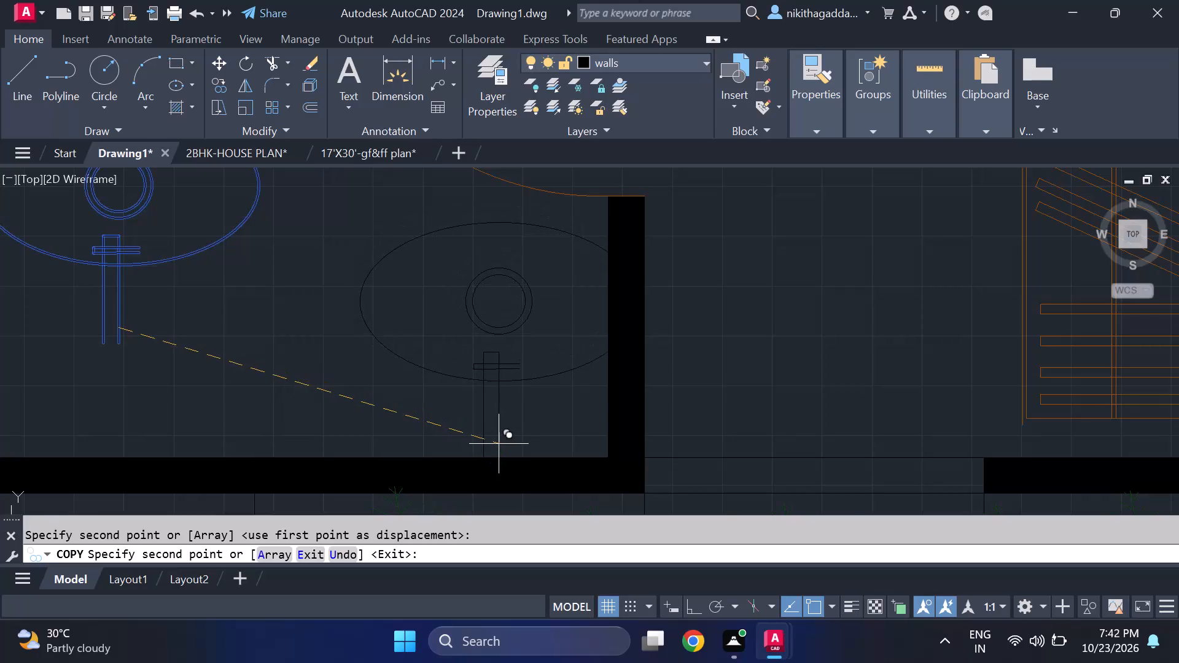
scroll(499, 443, up, 2)
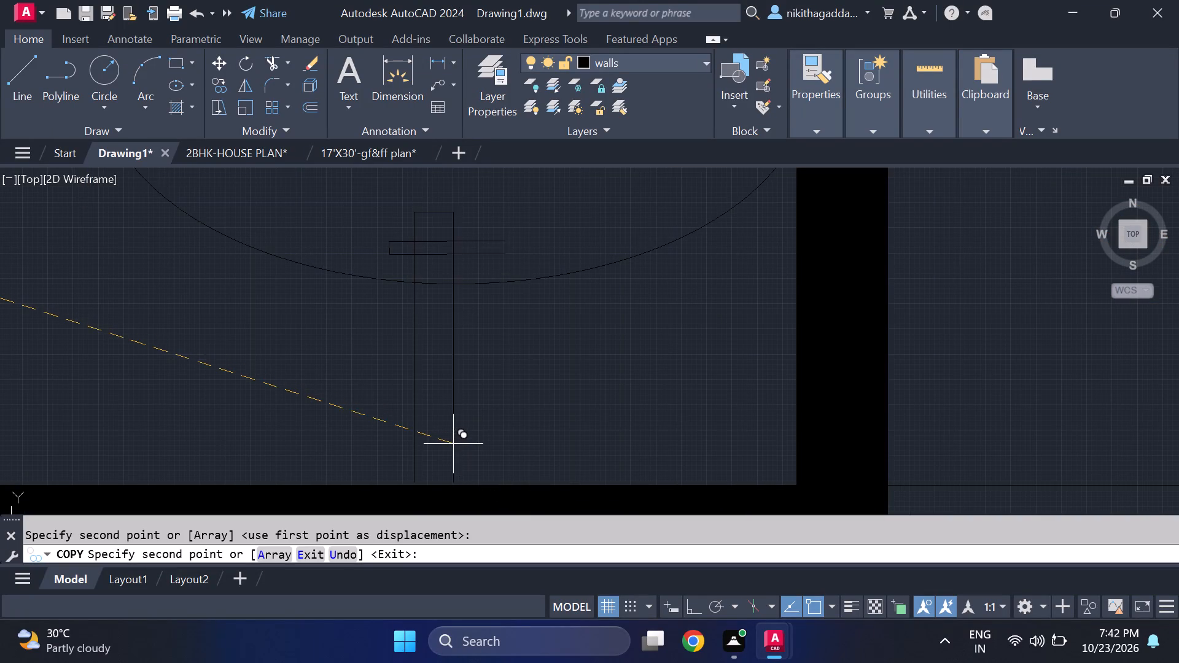
click(451, 444)
scroll(459, 381, down, 3)
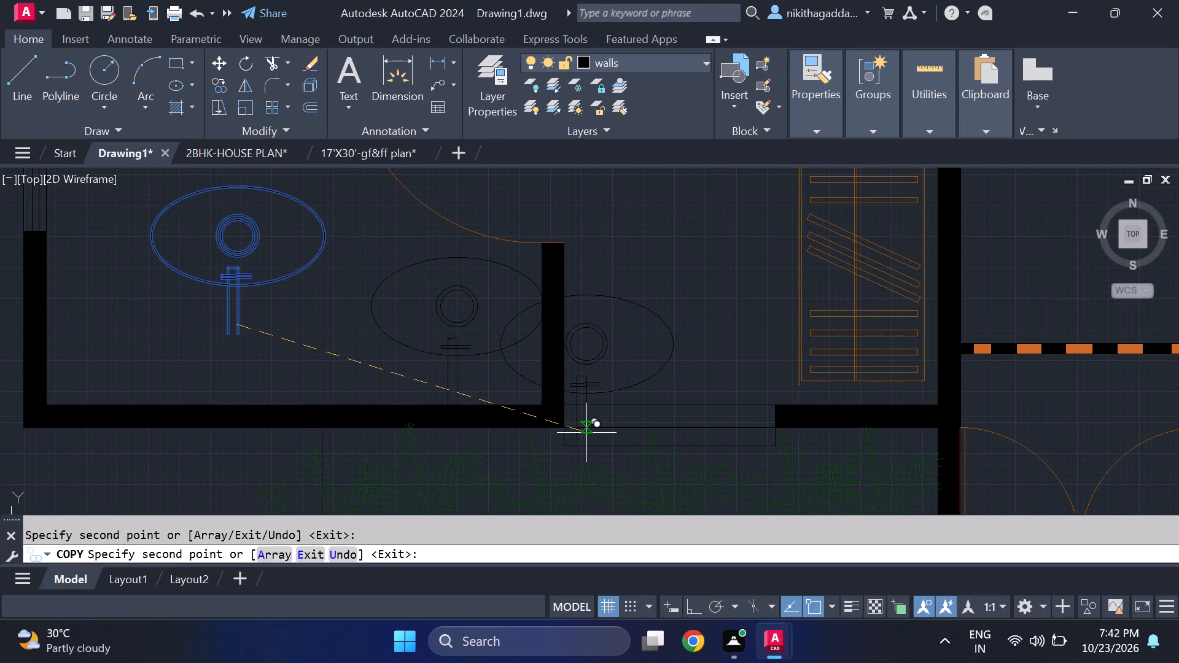
key(Escape)
Delete the source washbasin standing free in the western part of the lower bathroom.
middle_drag(201, 283, 201, 284)
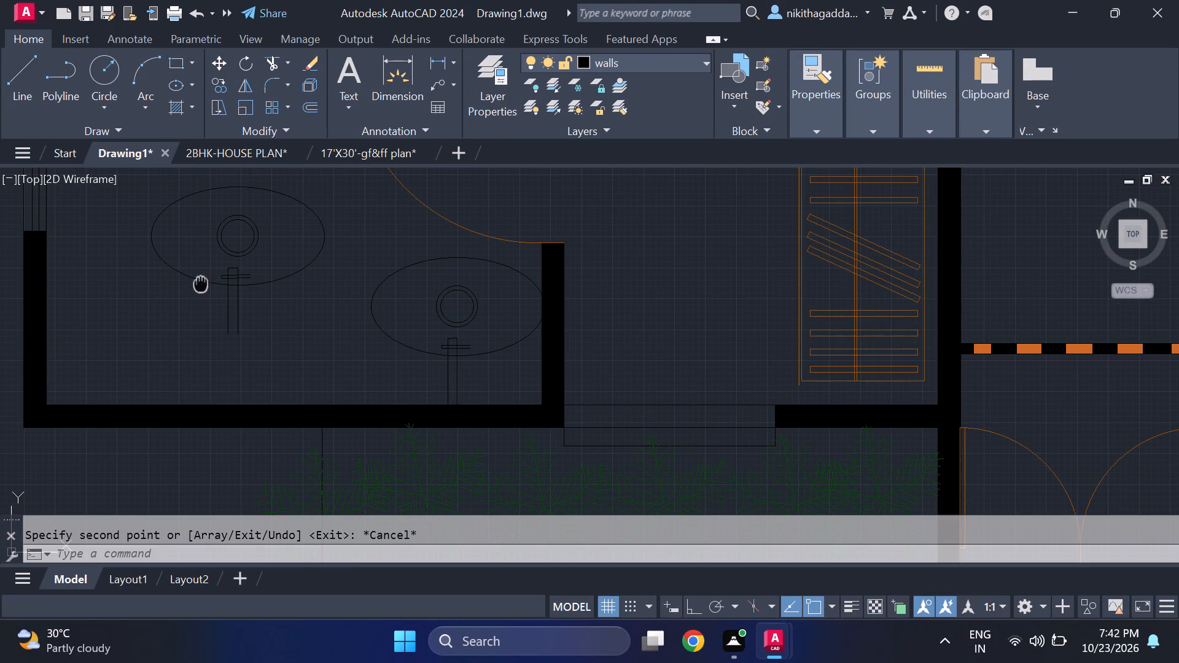
middle_drag(201, 284, 281, 343)
middle_drag(298, 305, 445, 338)
middle_click(469, 338)
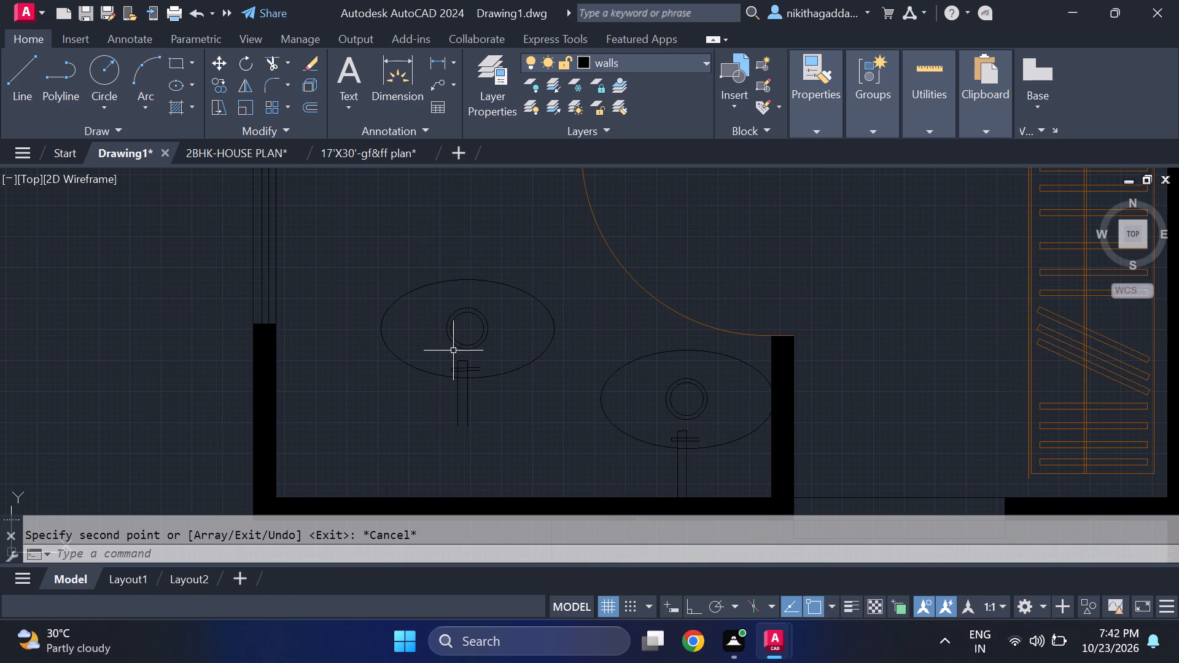
click(496, 250)
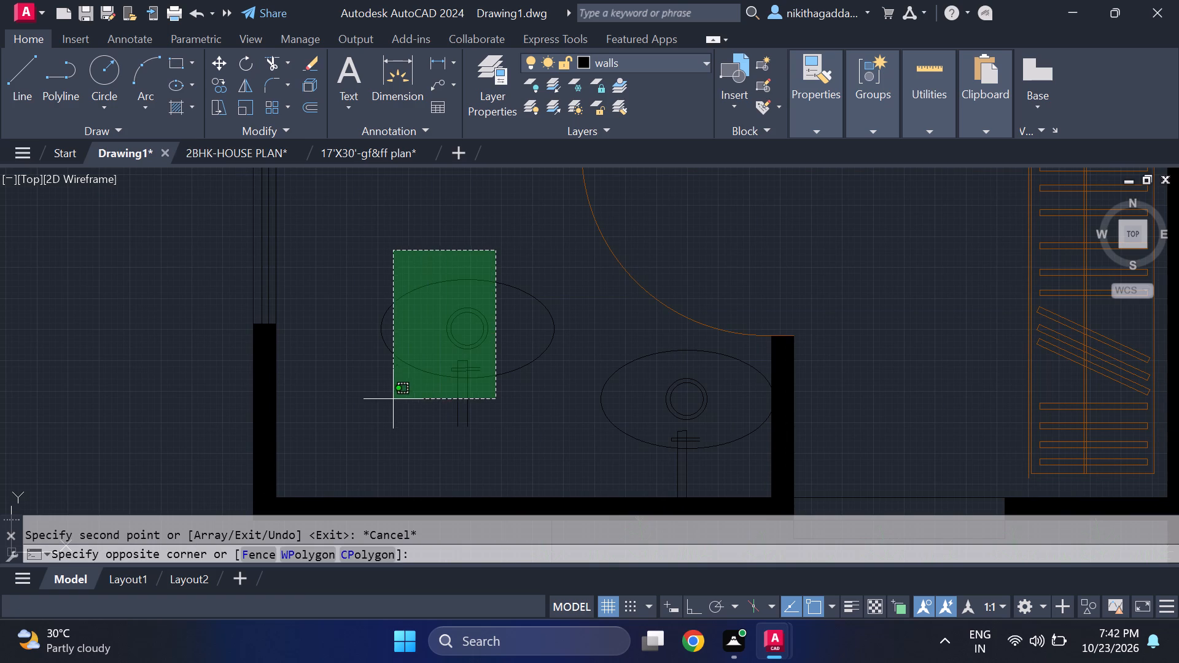
drag(386, 398, 394, 401)
key(Delete)
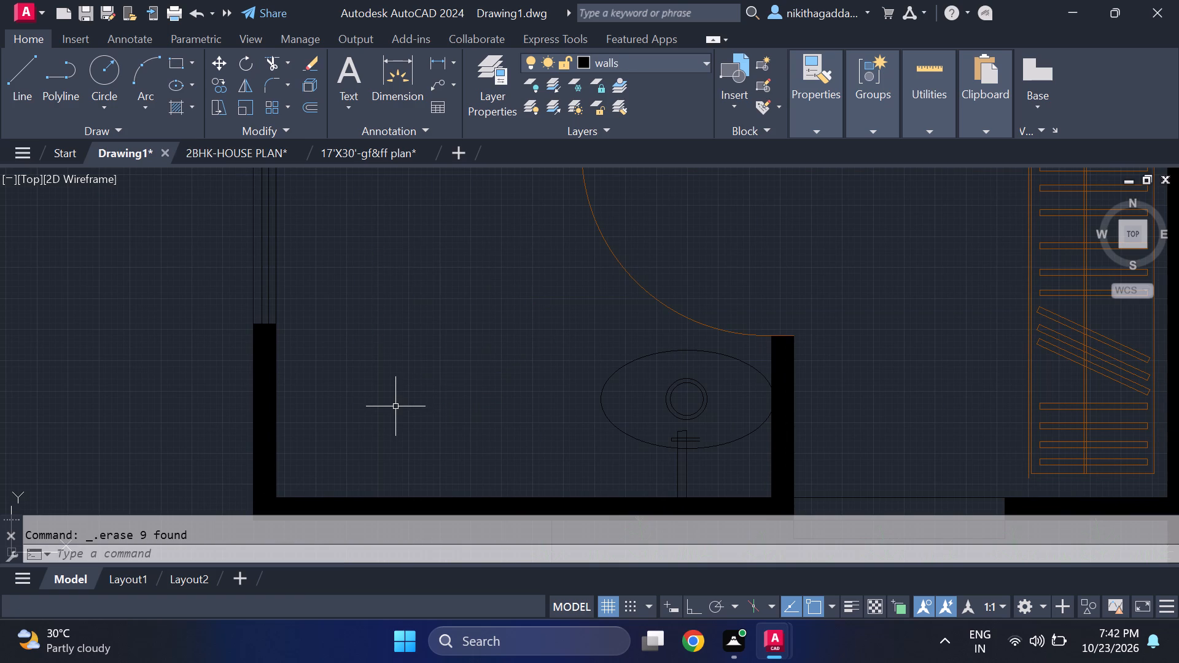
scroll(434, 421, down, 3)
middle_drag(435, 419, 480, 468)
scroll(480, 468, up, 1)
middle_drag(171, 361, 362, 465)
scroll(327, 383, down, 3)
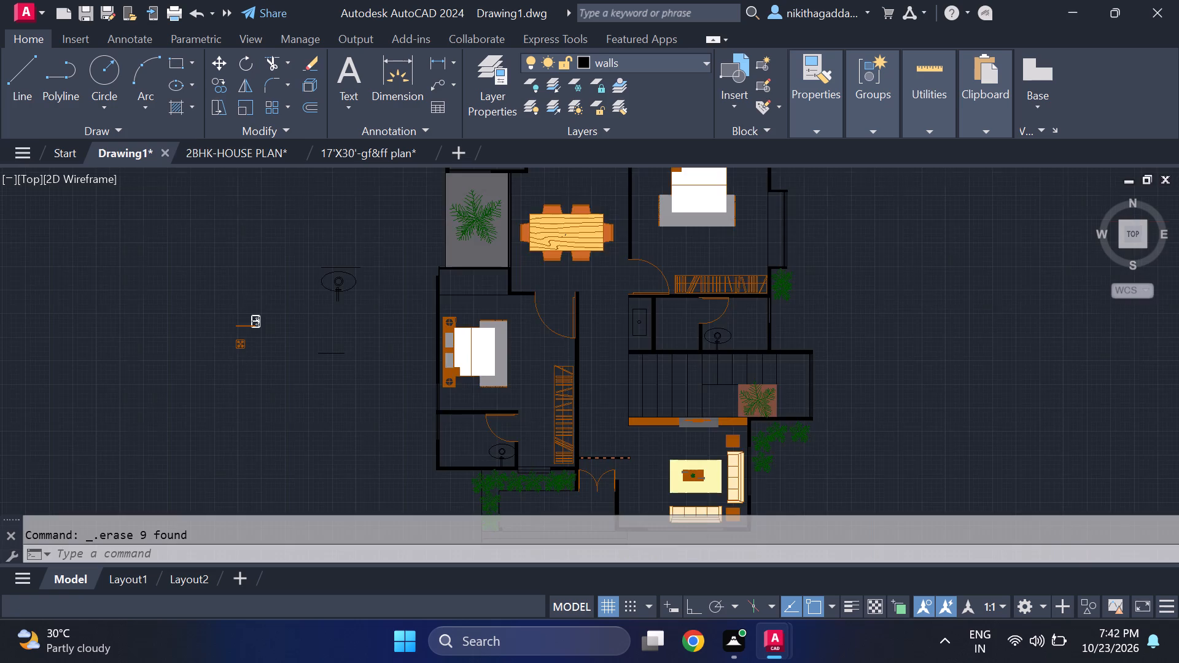
Delete the short loose horizontal piece lying south of the spare washbasin, west of the house plan.
scroll(327, 382, up, 2)
middle_drag(329, 383, 340, 419)
click(375, 358)
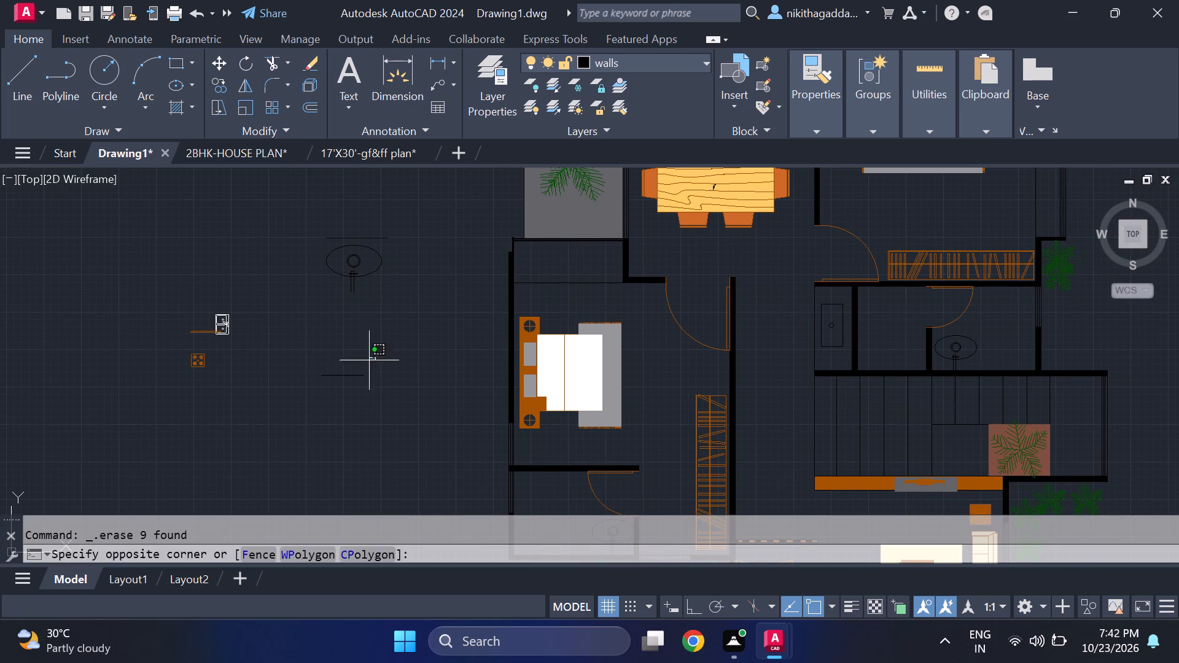
click(335, 386)
click(380, 225)
click(381, 239)
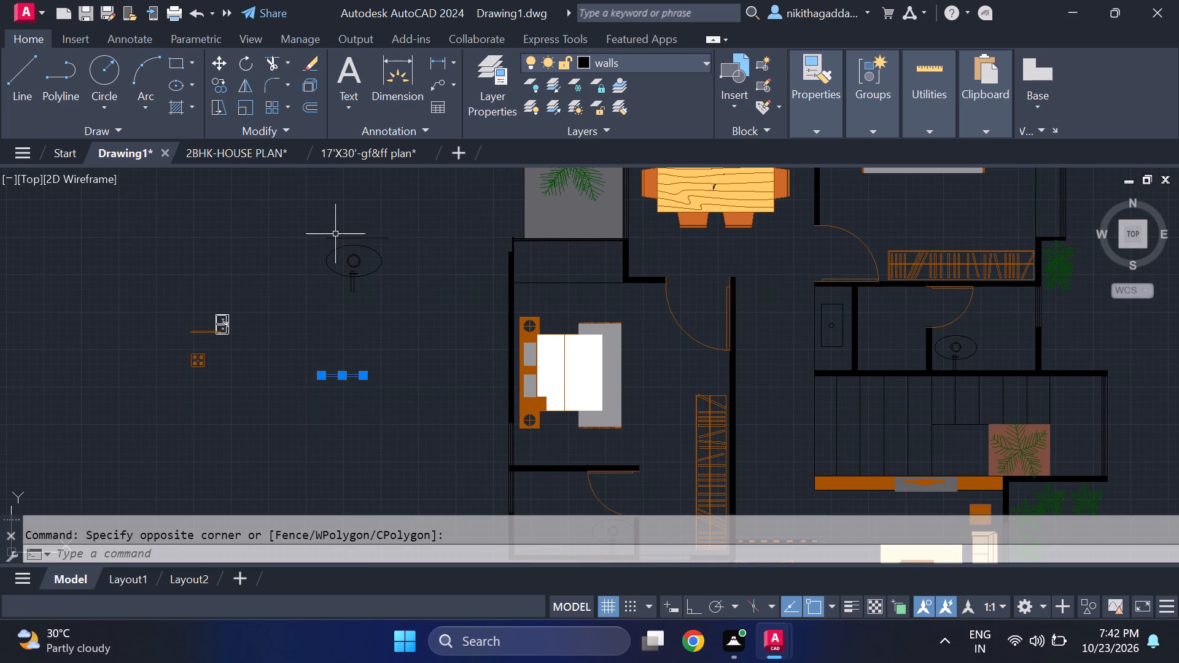
key(Delete)
Review the furnished house plan and the spare fixtures standing west of it.
middle_drag(409, 313, 330, 259)
scroll(300, 233, down, 4)
scroll(372, 335, up, 3)
middle_drag(284, 259, 387, 434)
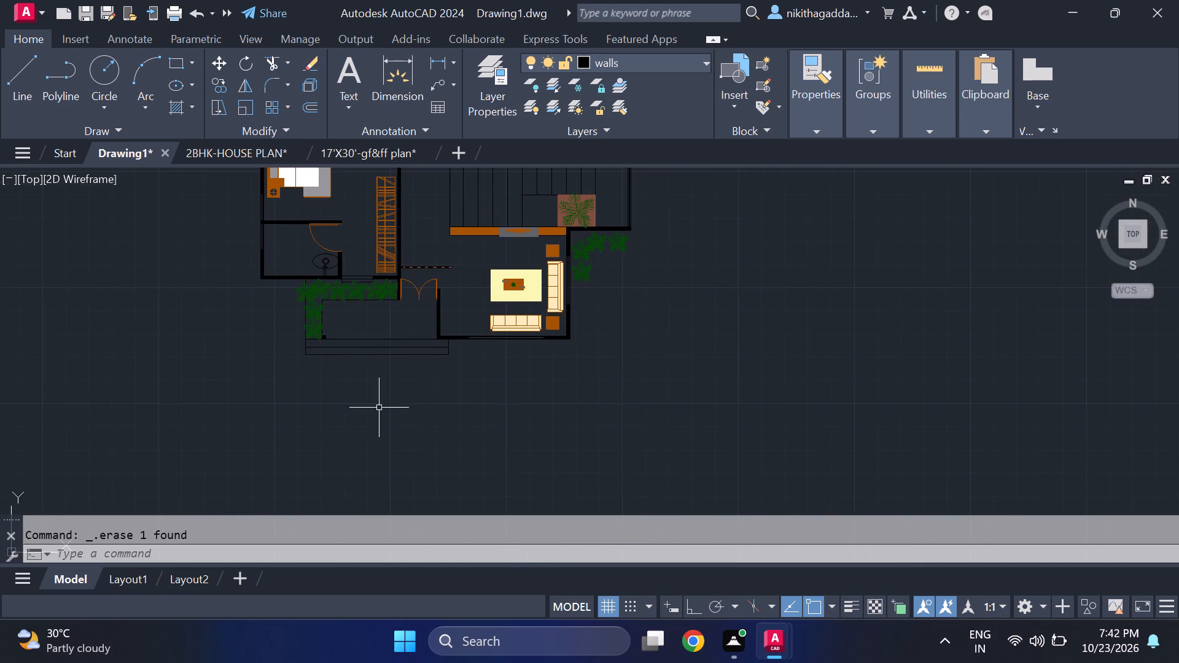
middle_drag(374, 324, 428, 443)
scroll(374, 324, up, 1)
middle_drag(321, 398, 376, 448)
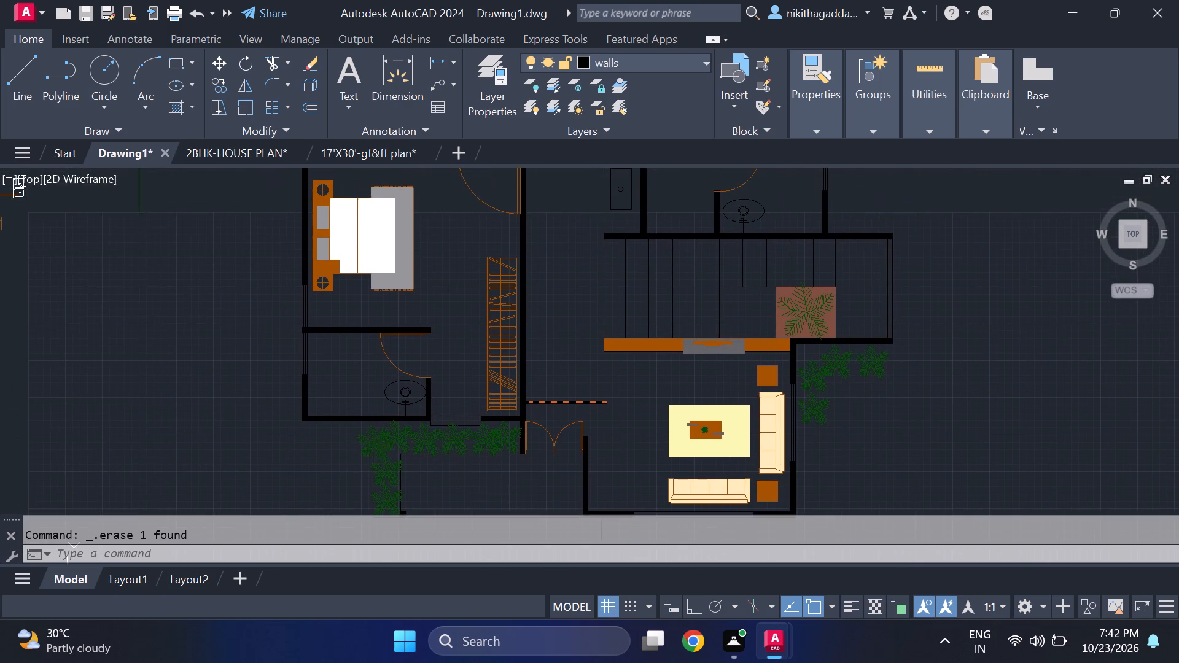
scroll(360, 429, down, 2)
middle_drag(212, 378, 332, 414)
scroll(212, 378, up, 1)
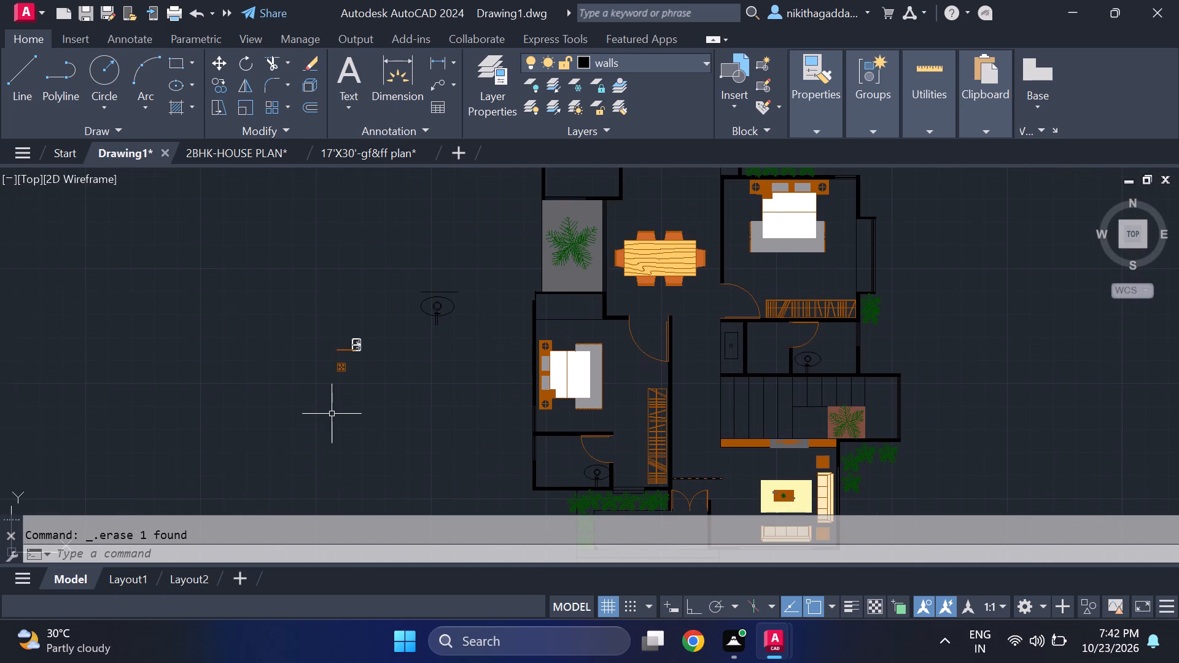
middle_drag(186, 387, 204, 400)
scroll(281, 376, down, 2)
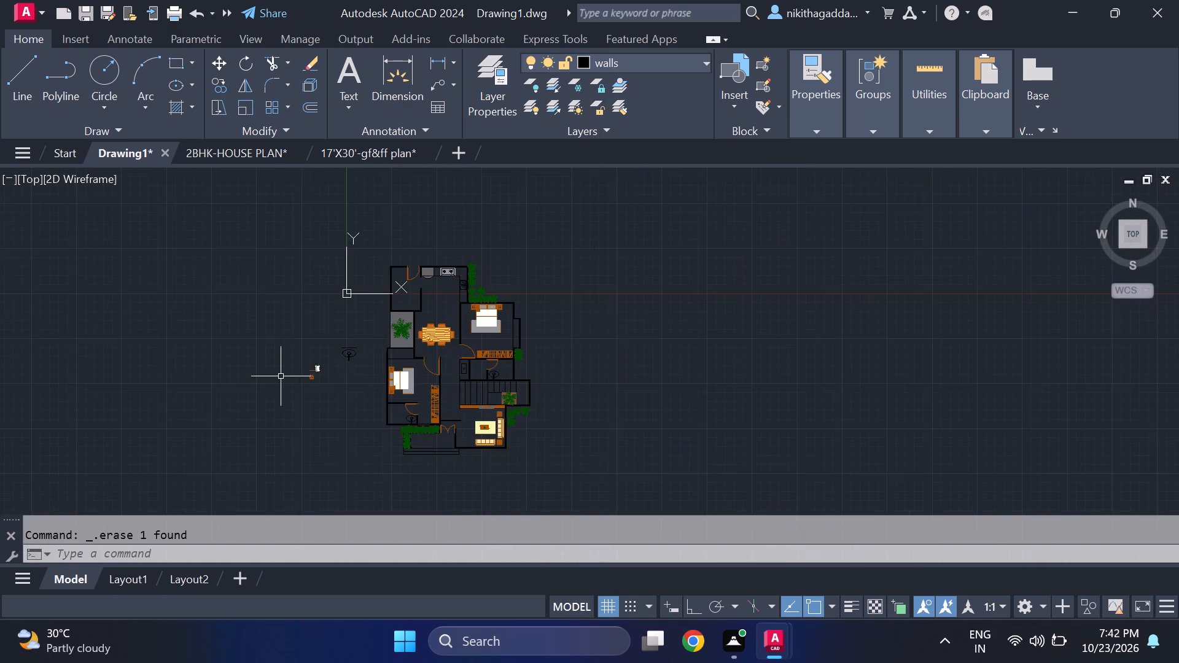
scroll(265, 369, up, 1)
middle_drag(265, 369, 353, 448)
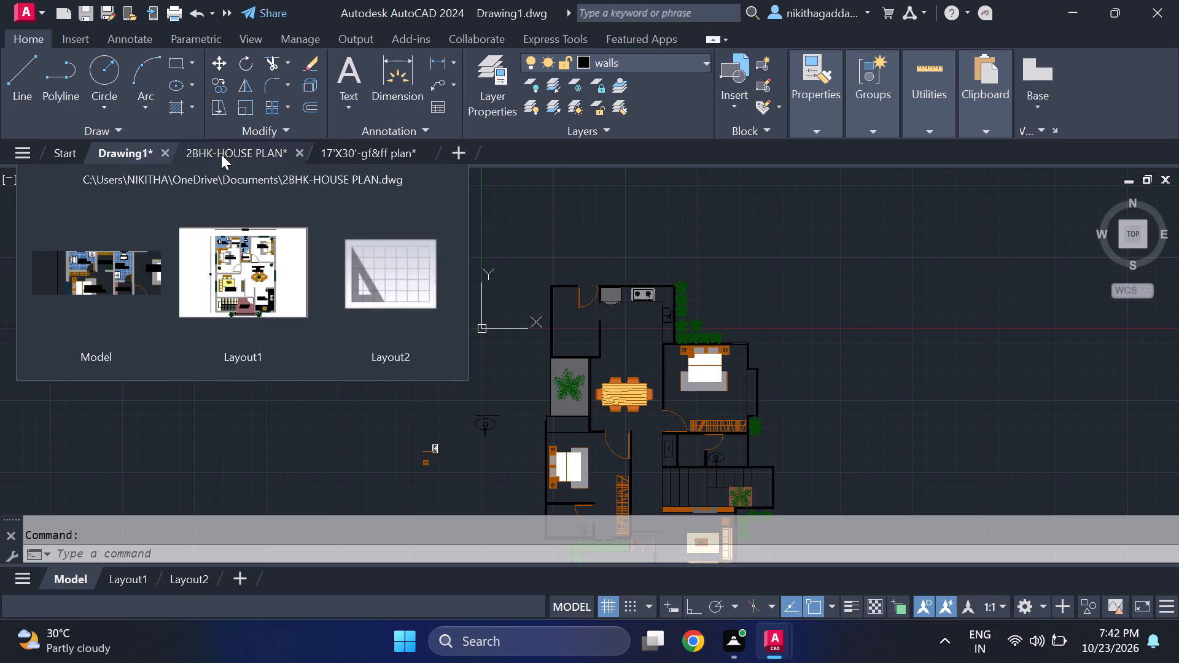
Switch to the 2BHK-HOUSE PLAN drawing's model space and locate the WC in the 6'-8" X 4'-6" toilet.
click(221, 154)
scroll(405, 409, down, 4)
scroll(407, 422, up, 4)
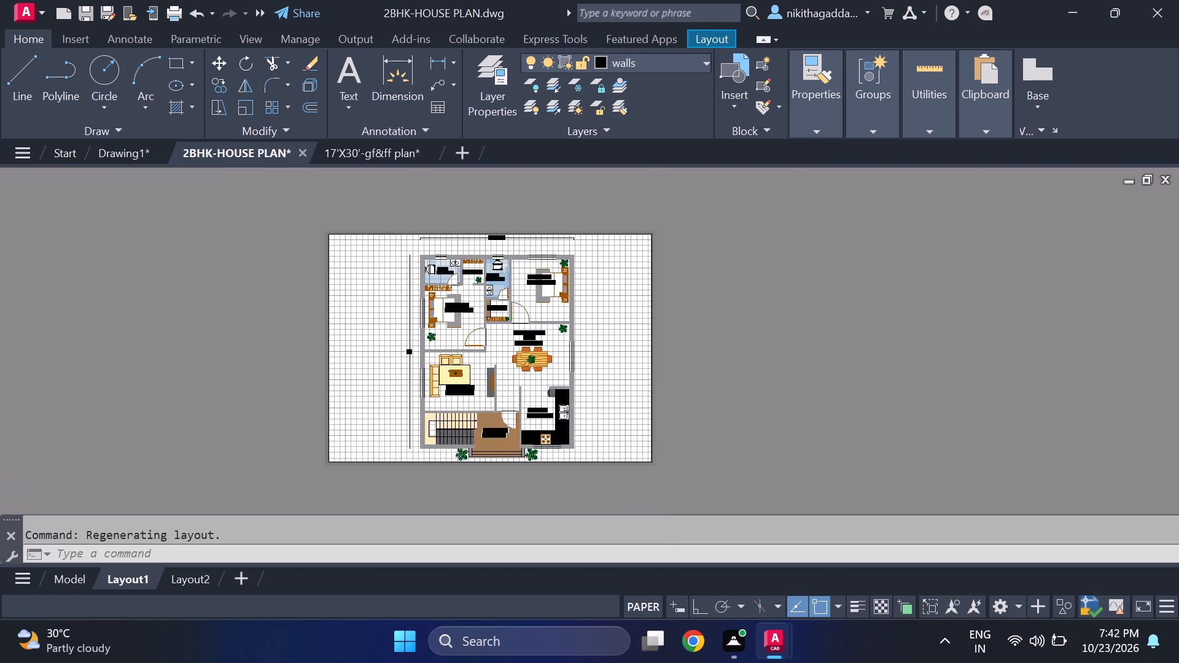
scroll(490, 457, up, 2)
scroll(486, 459, down, 2)
middle_drag(514, 399, 508, 440)
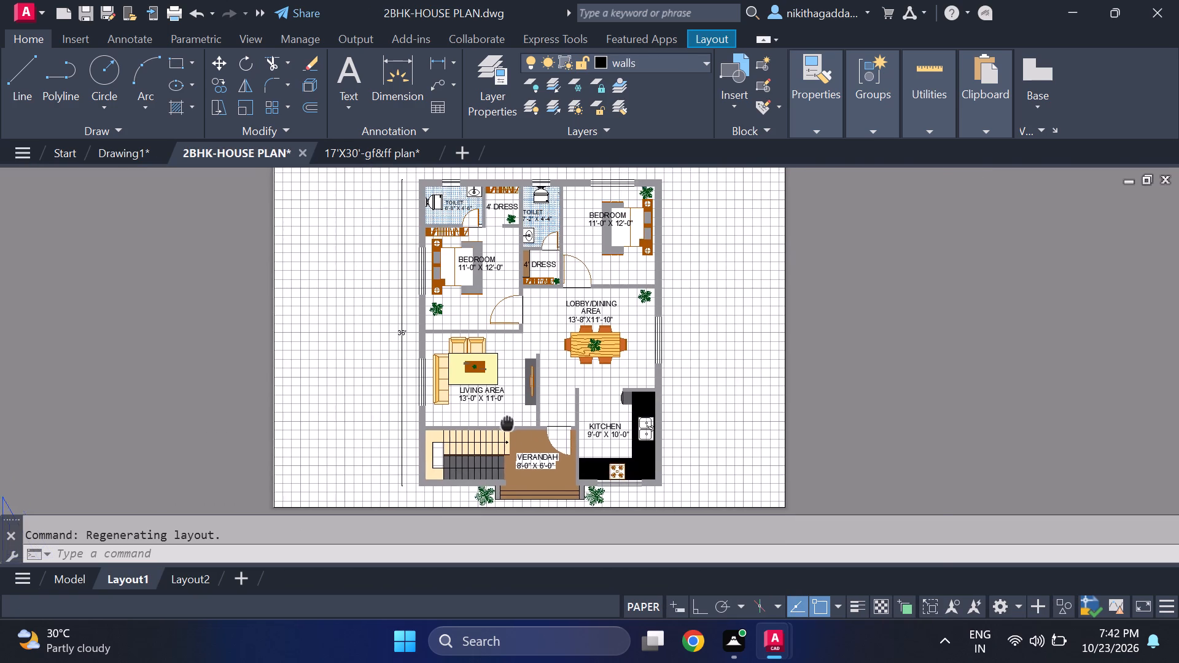
middle_drag(508, 440, 504, 487)
scroll(504, 487, up, 1)
click(63, 576)
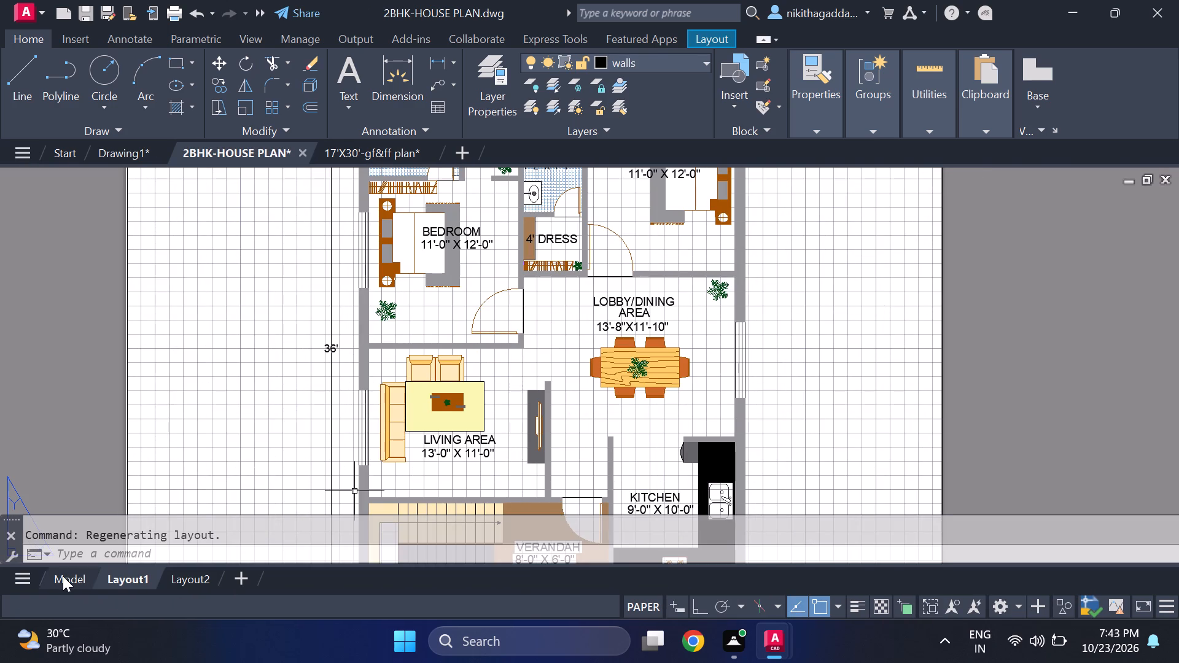
middle_drag(527, 275, 530, 400)
scroll(424, 345, up, 2)
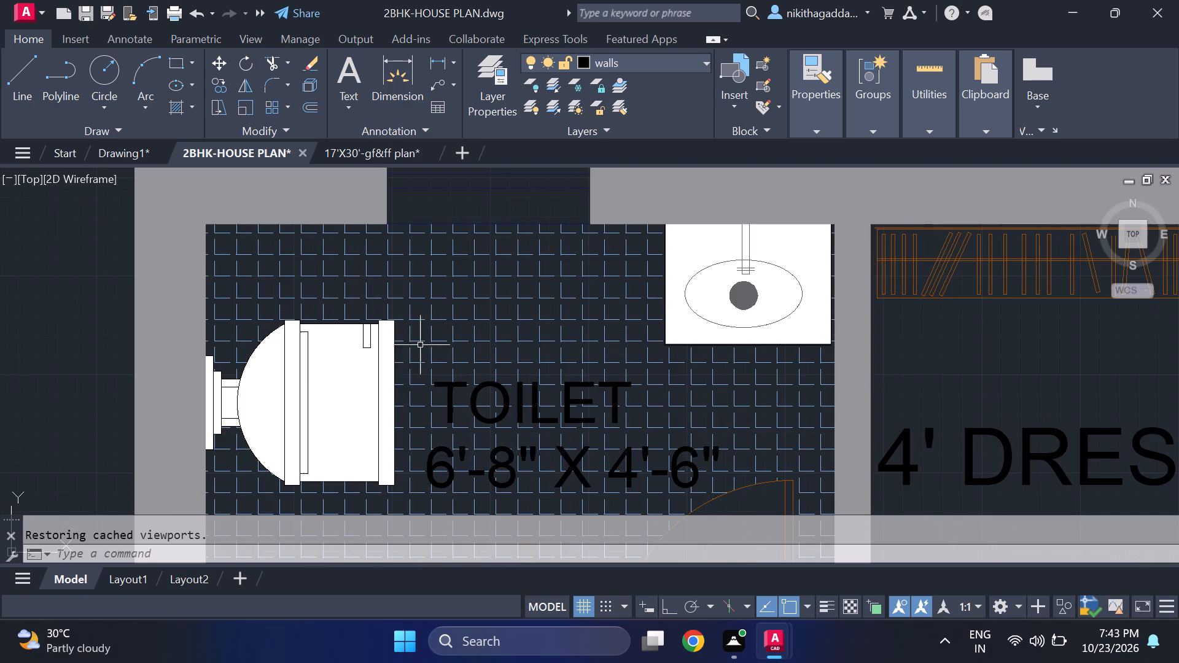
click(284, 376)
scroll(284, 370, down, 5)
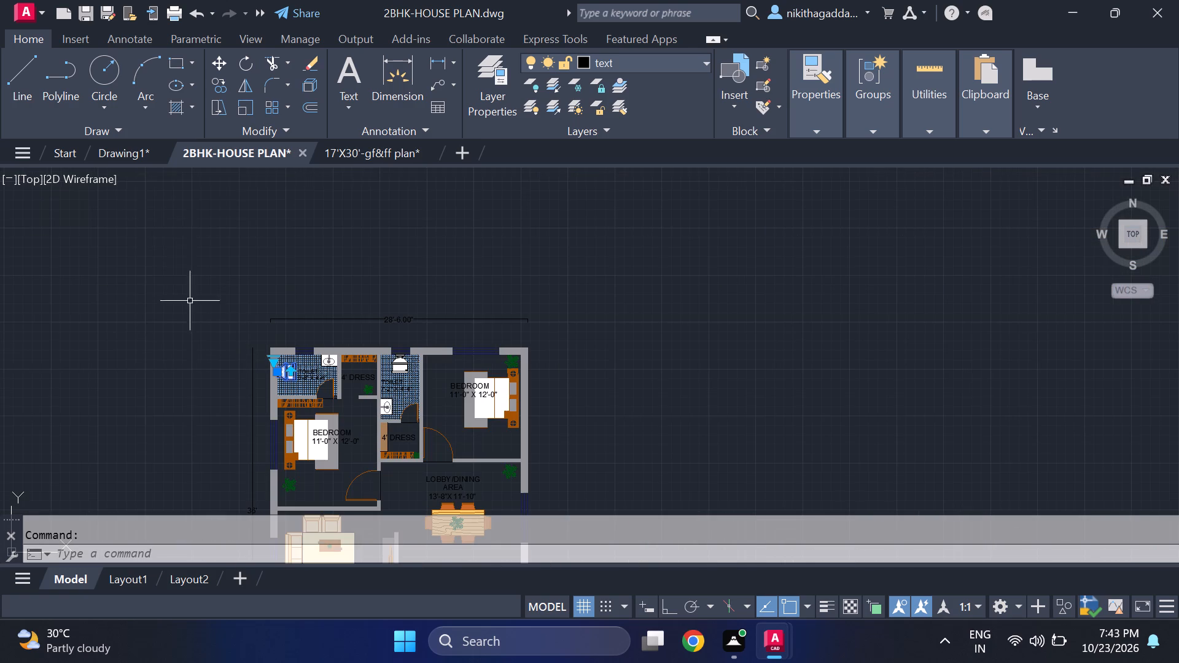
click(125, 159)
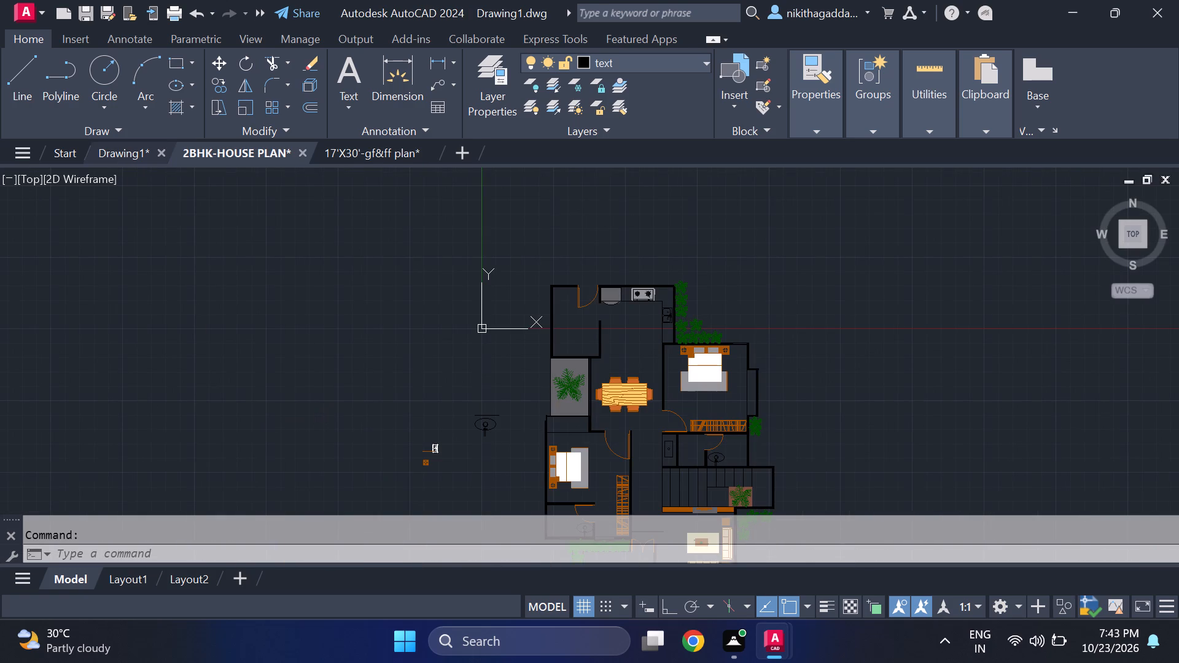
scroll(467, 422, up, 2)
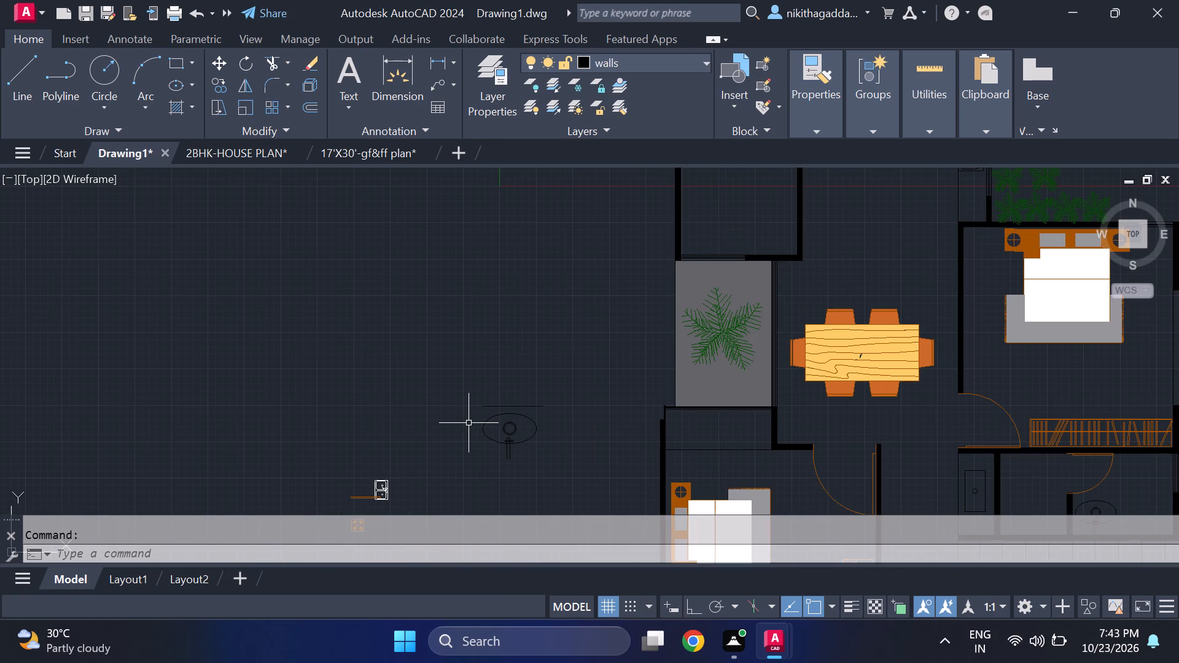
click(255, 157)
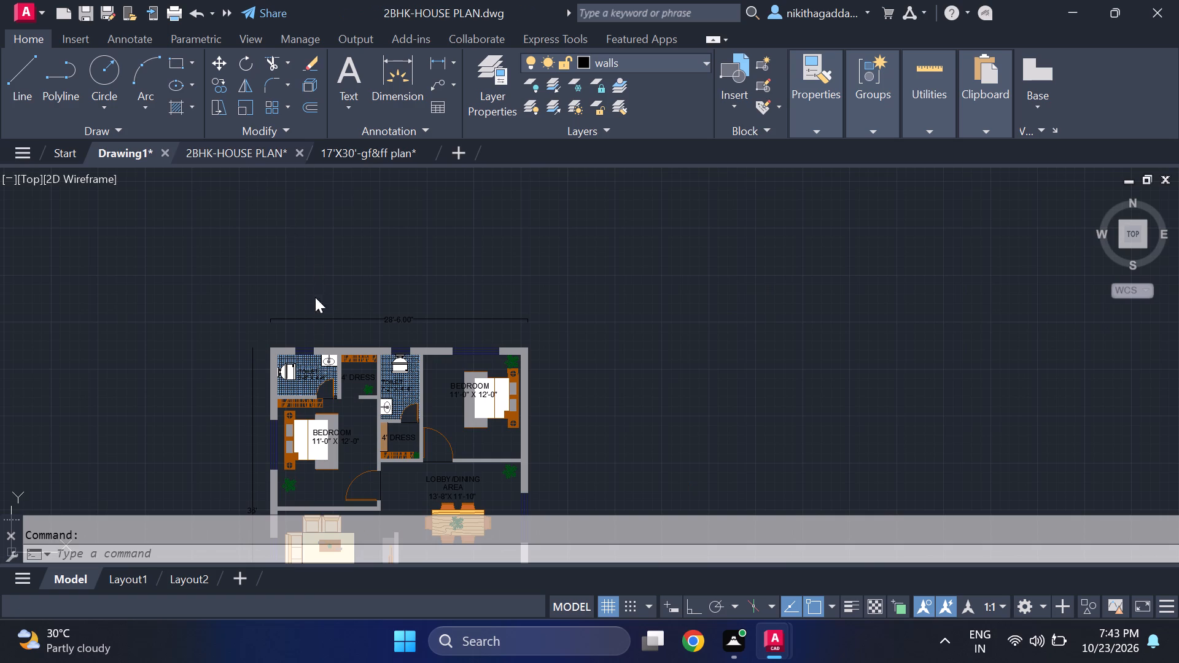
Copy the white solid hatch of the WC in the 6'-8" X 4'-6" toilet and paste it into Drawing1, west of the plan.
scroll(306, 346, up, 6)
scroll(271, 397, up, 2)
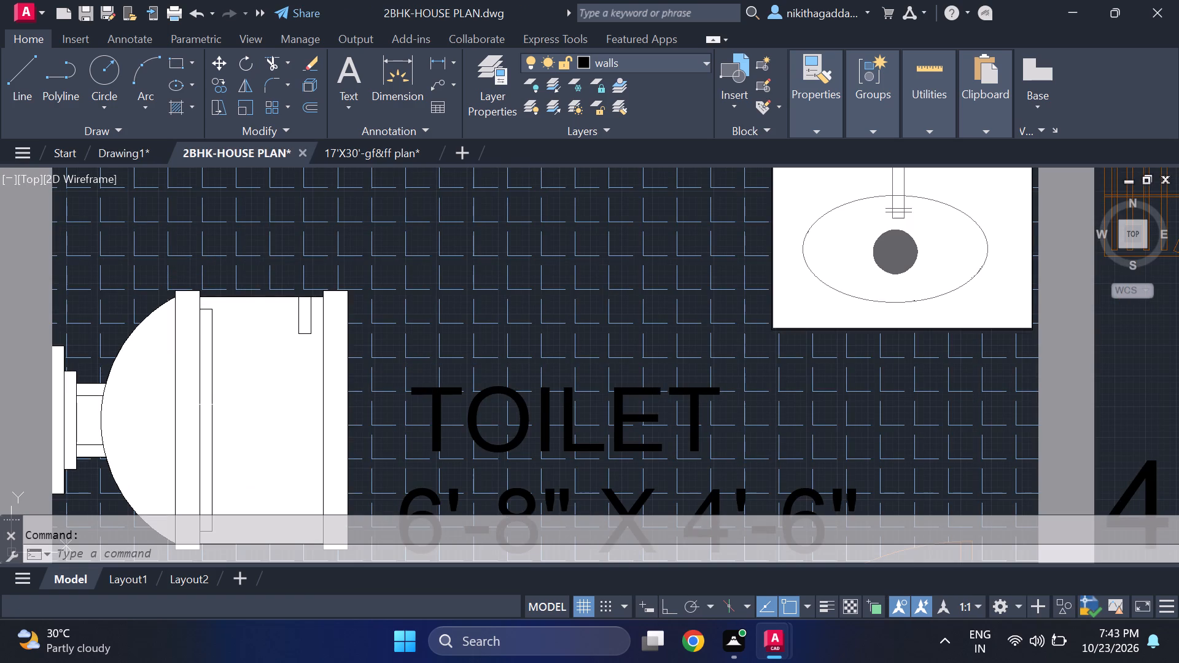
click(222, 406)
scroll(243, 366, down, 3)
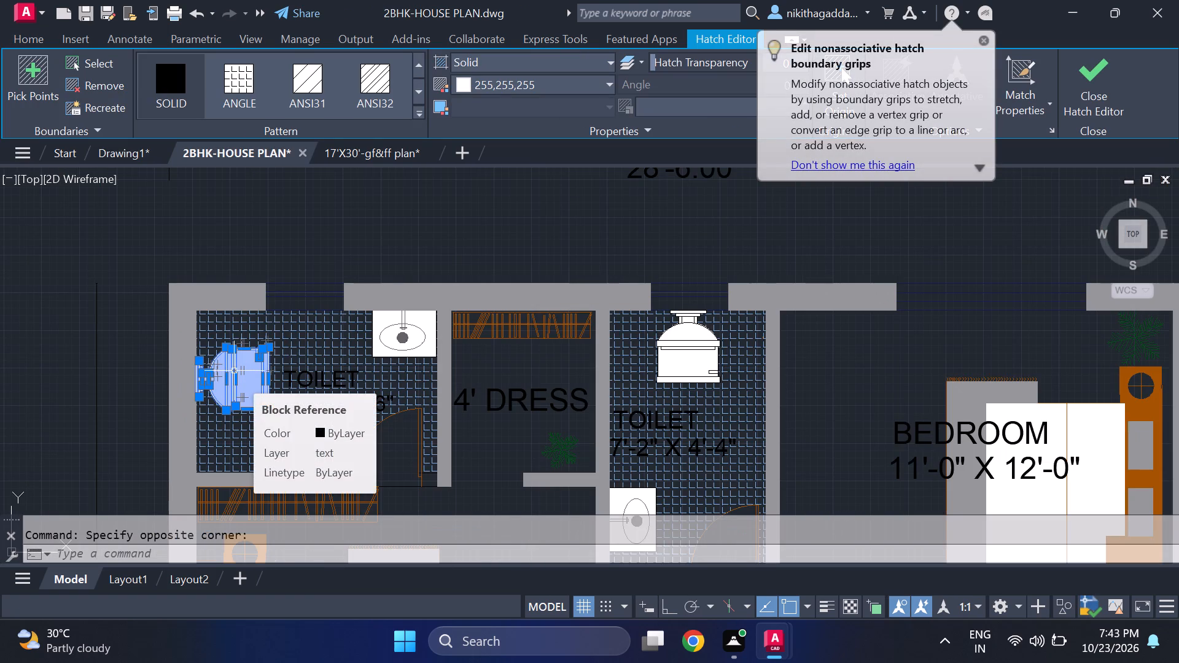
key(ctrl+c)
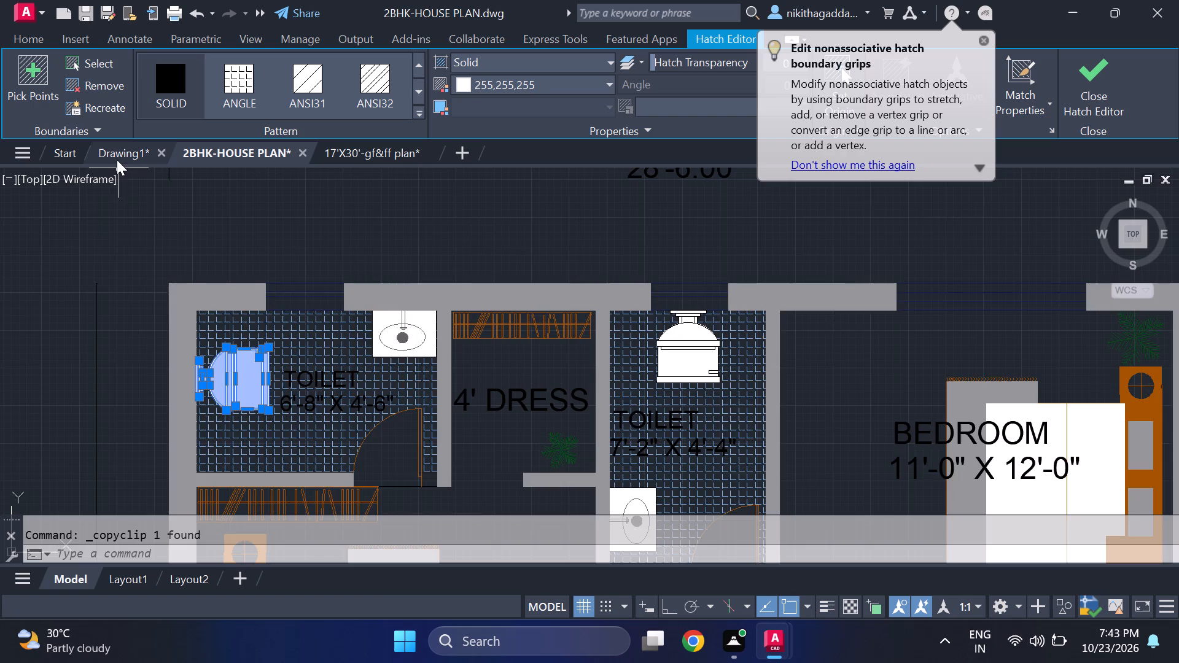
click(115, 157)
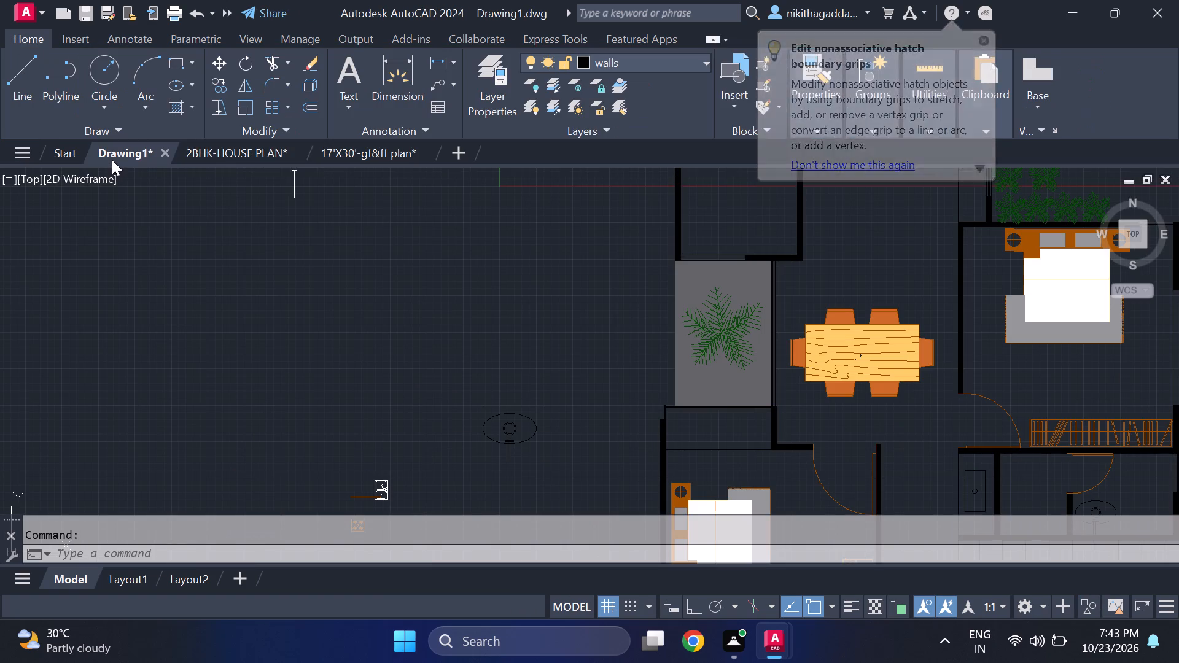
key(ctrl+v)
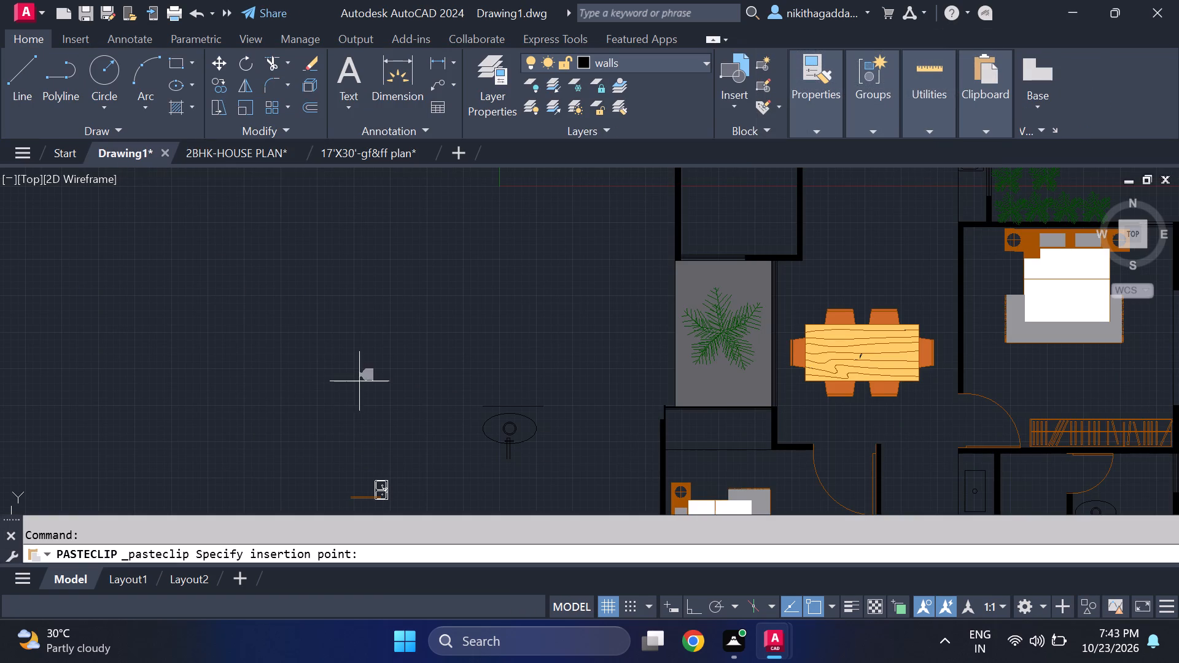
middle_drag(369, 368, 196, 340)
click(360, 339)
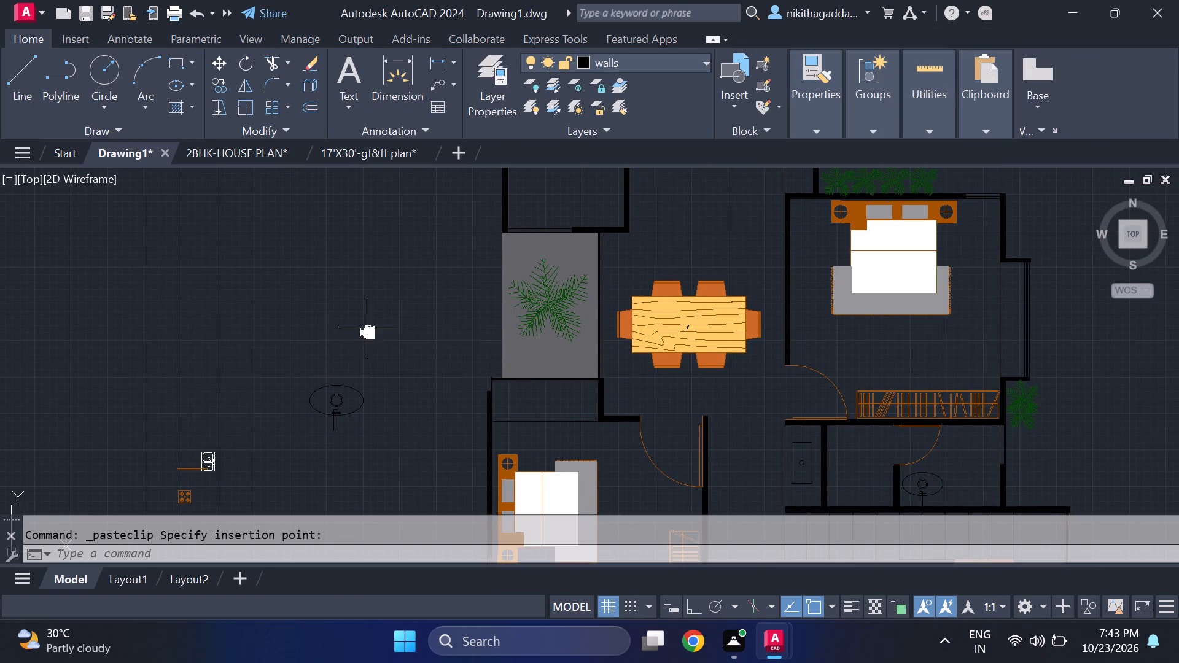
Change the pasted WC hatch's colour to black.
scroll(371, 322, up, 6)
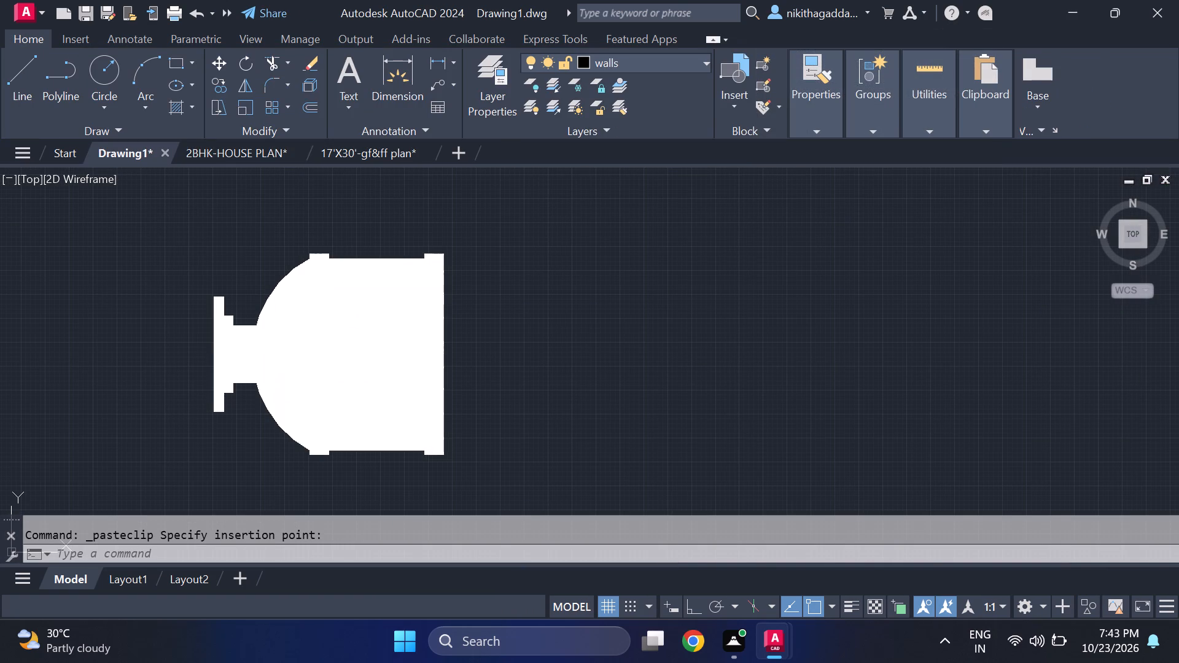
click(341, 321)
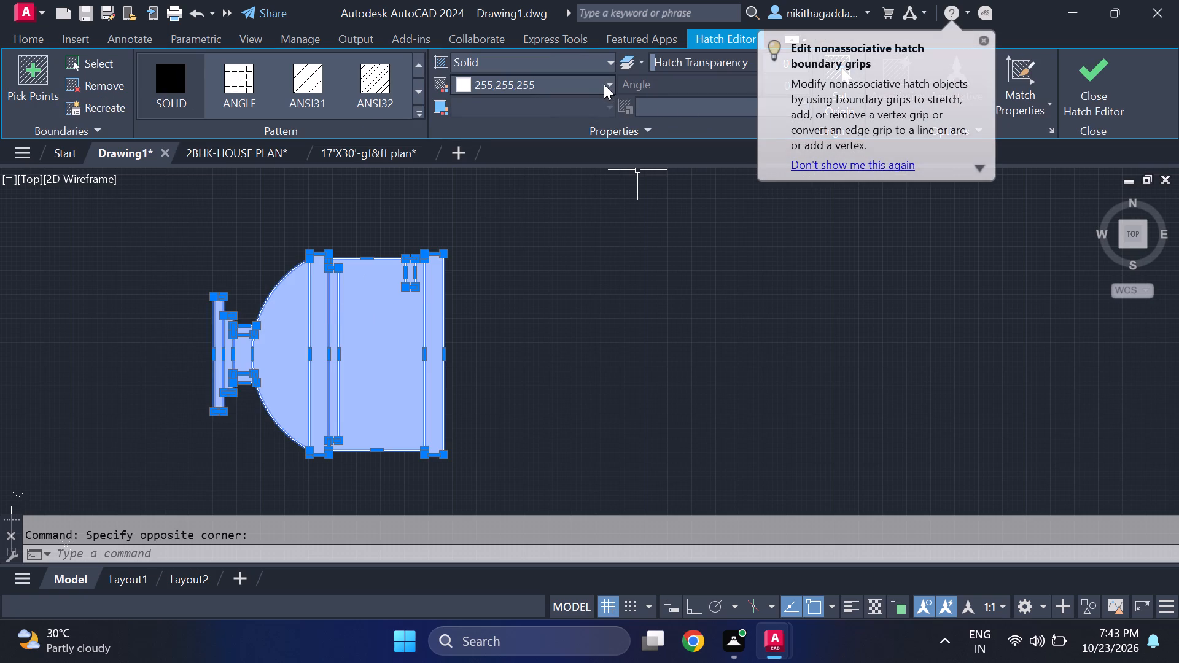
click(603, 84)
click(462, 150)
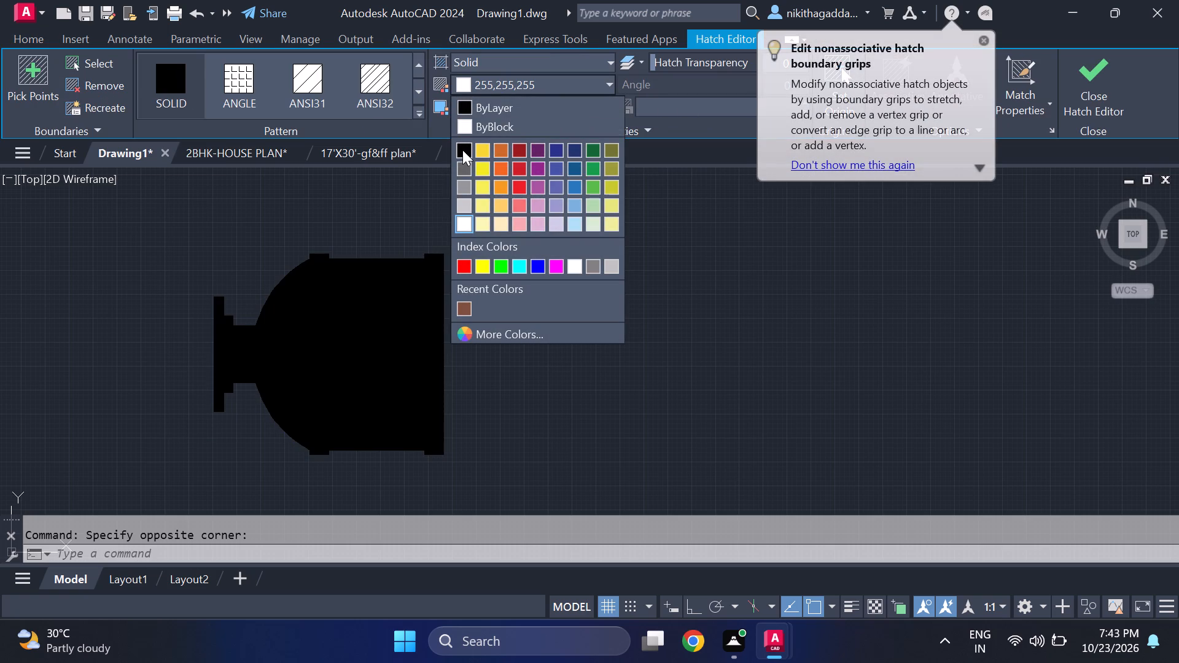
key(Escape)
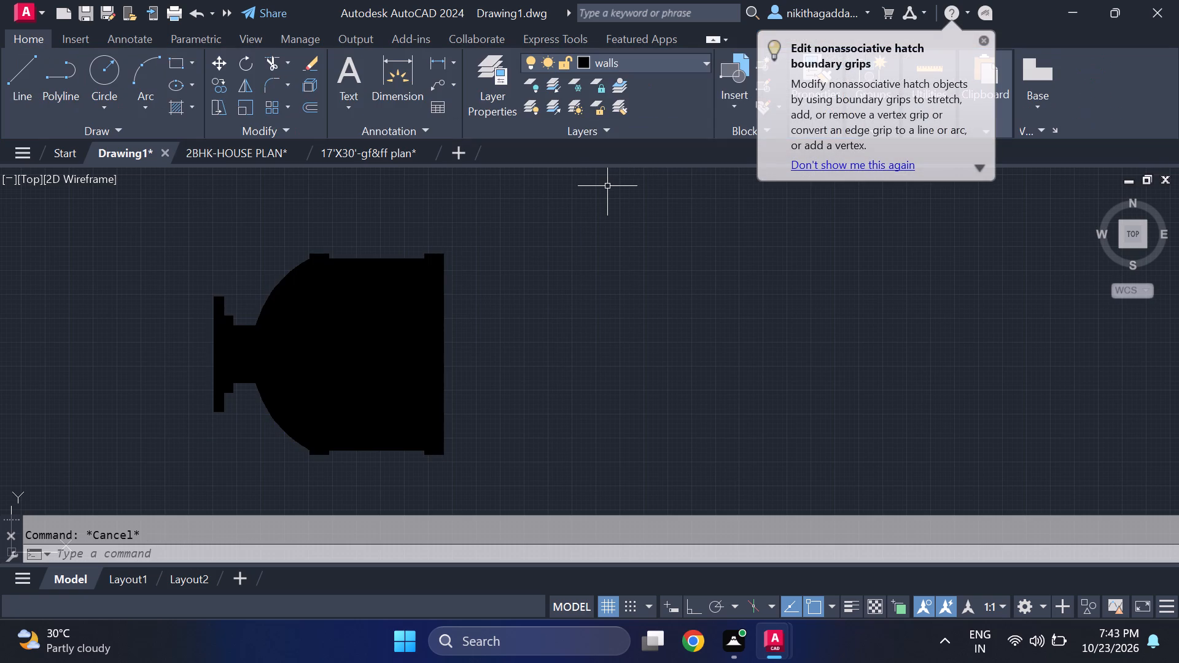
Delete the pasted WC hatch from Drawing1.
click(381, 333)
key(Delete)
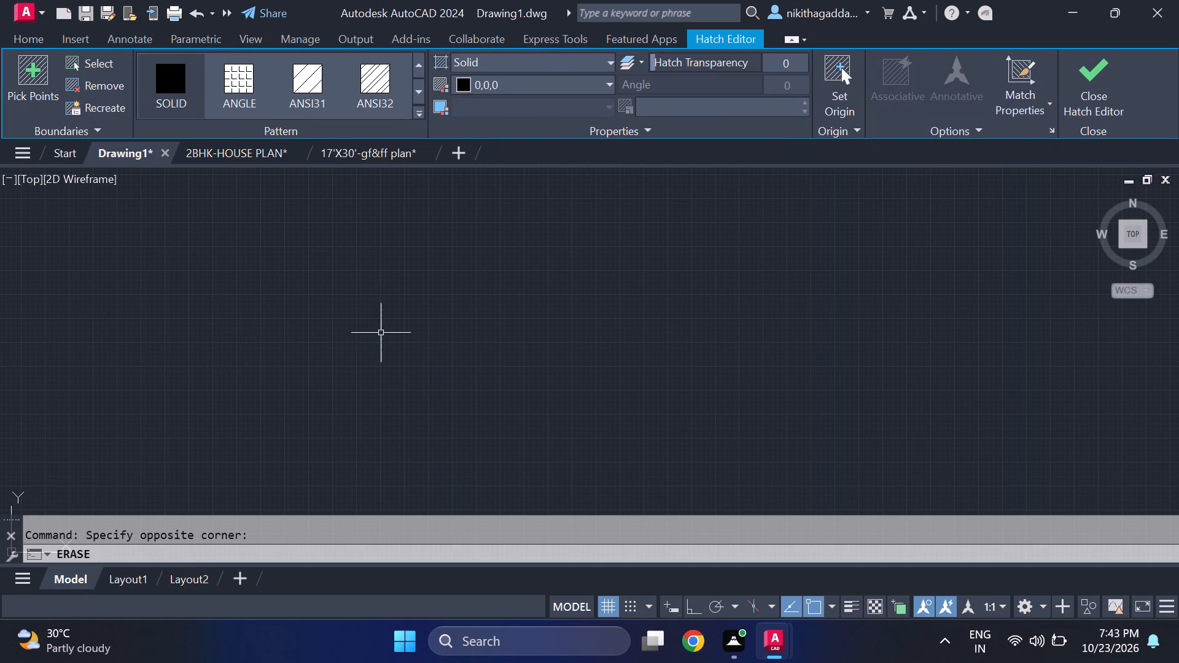
Copy the WC block from the 6'-8" X 4'-6" toilet in 2BHK-HOUSE PLAN and paste it into Drawing1, north of the spare washbasin.
scroll(381, 338, down, 4)
scroll(397, 408, down, 4)
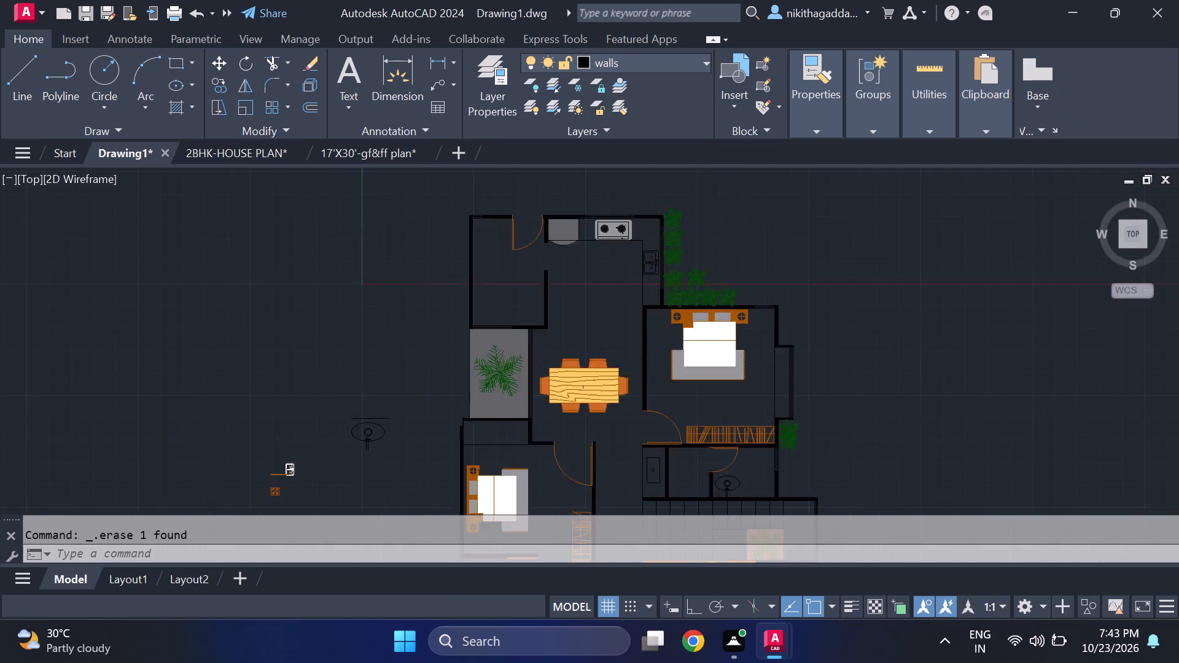
scroll(387, 398, down, 2)
scroll(393, 429, up, 2)
click(209, 146)
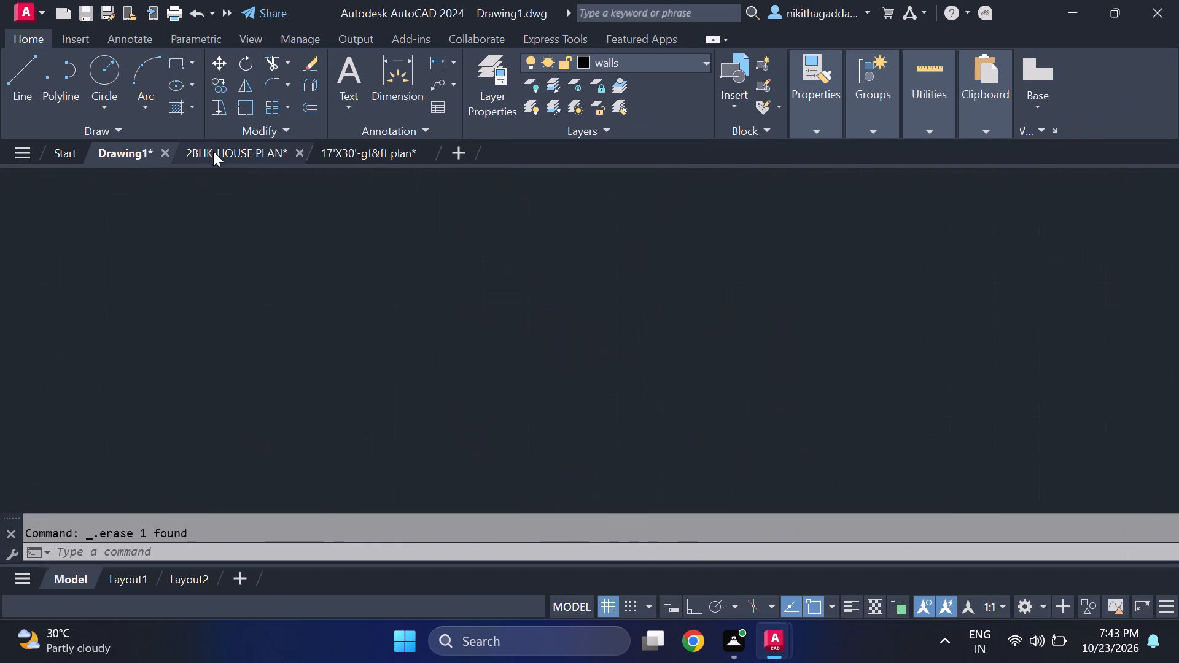
scroll(337, 320, down, 4)
scroll(254, 366, up, 4)
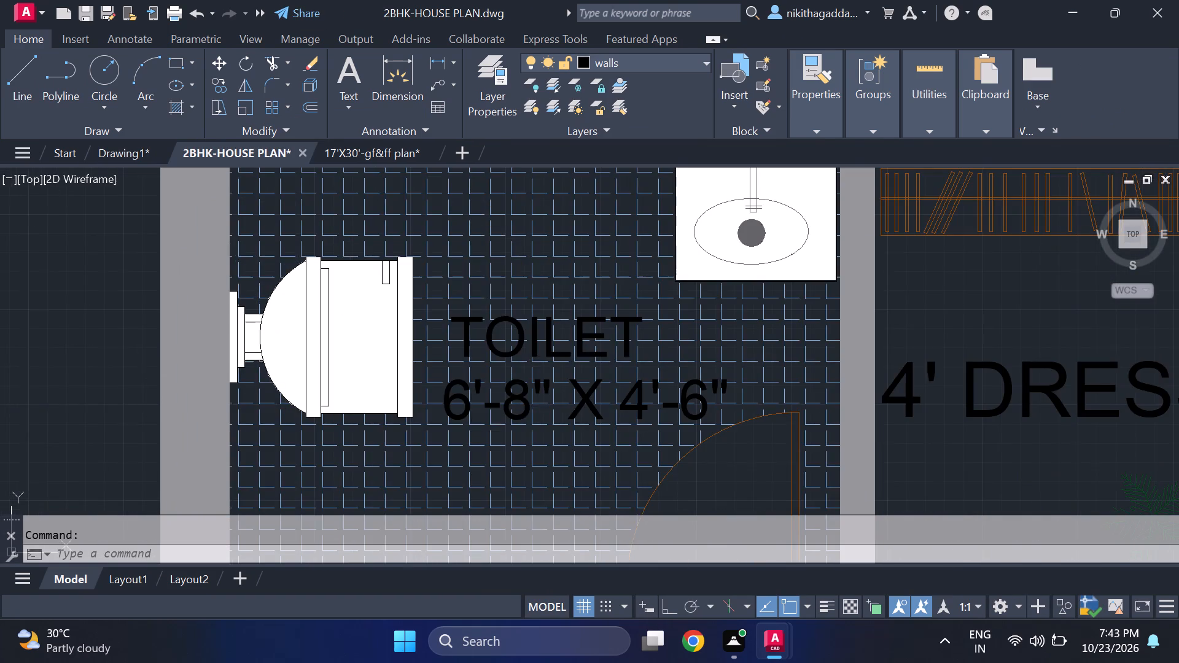
scroll(275, 350, up, 2)
click(211, 312)
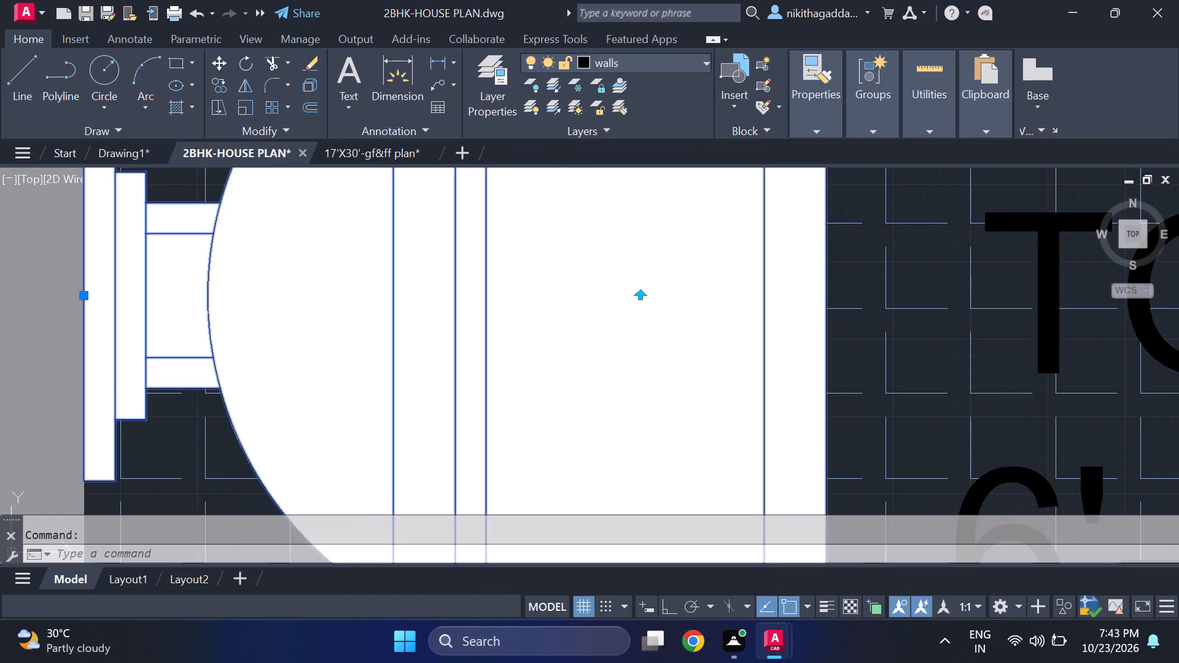
scroll(231, 300, down, 6)
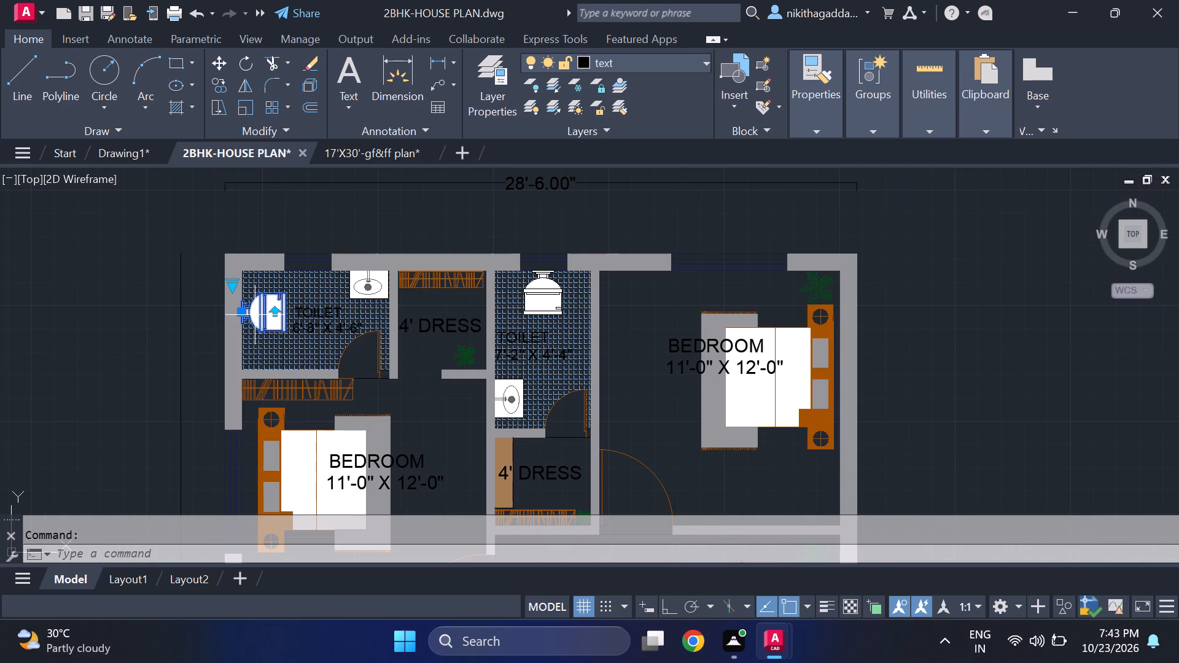
key(ctrl+c)
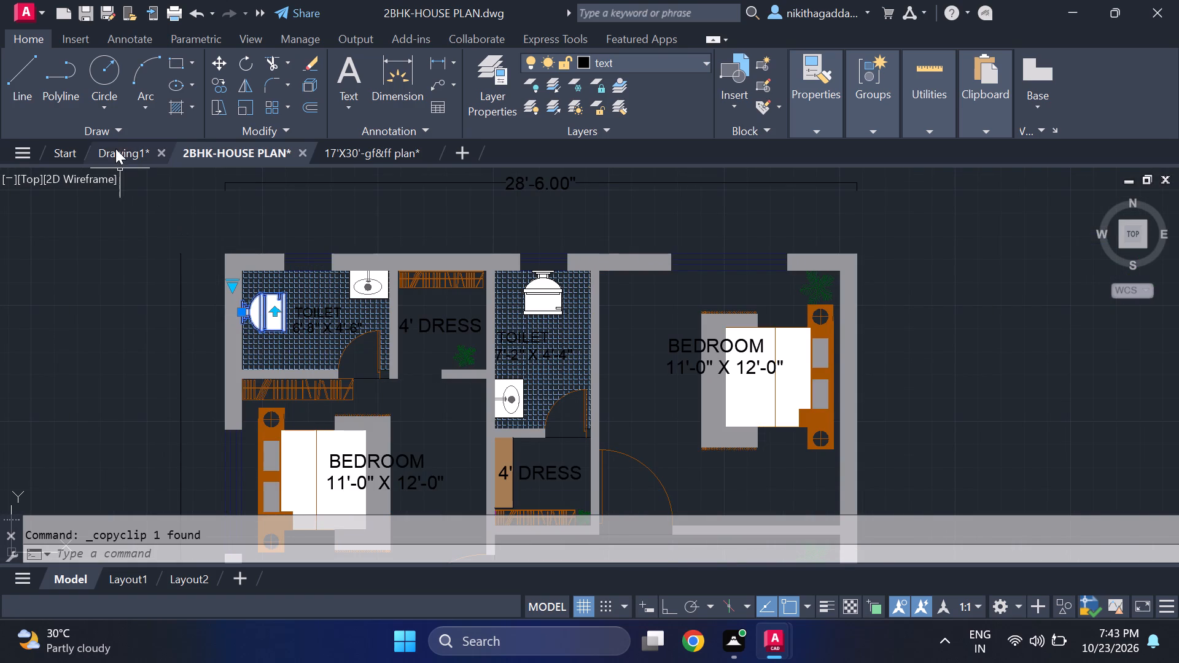
click(116, 148)
key(ctrl+v)
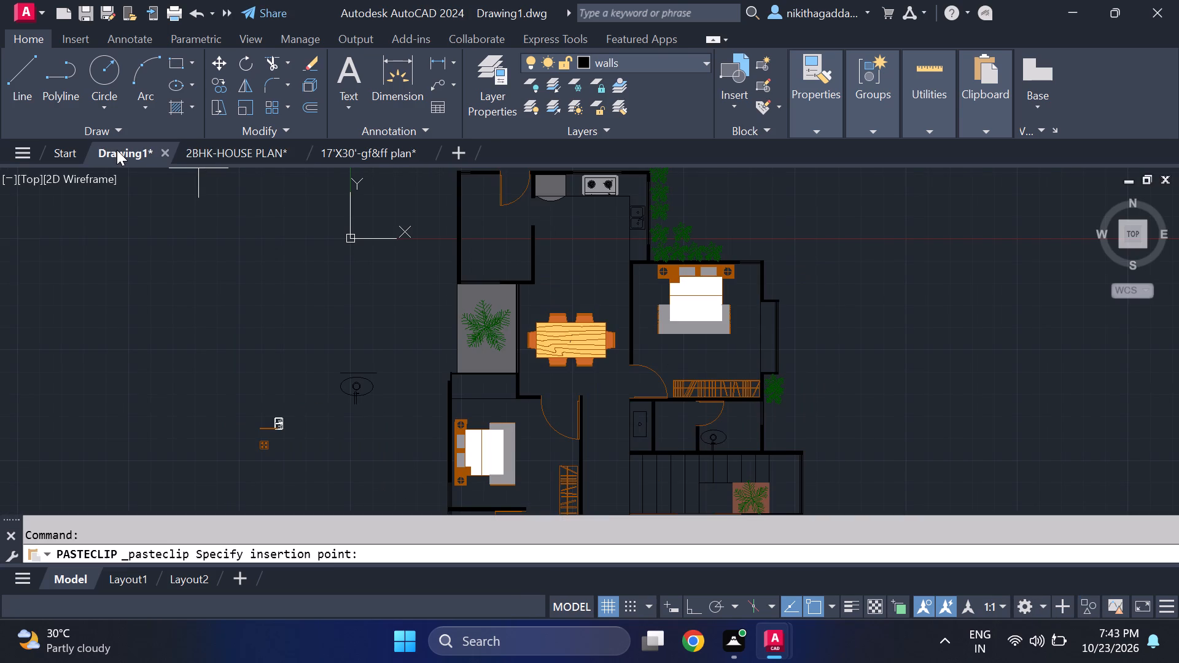
scroll(346, 328, up, 1)
click(346, 328)
Set the colour of the text layer, which holds the pasted WC, to black, index colour 250.
scroll(362, 318, up, 5)
click(419, 268)
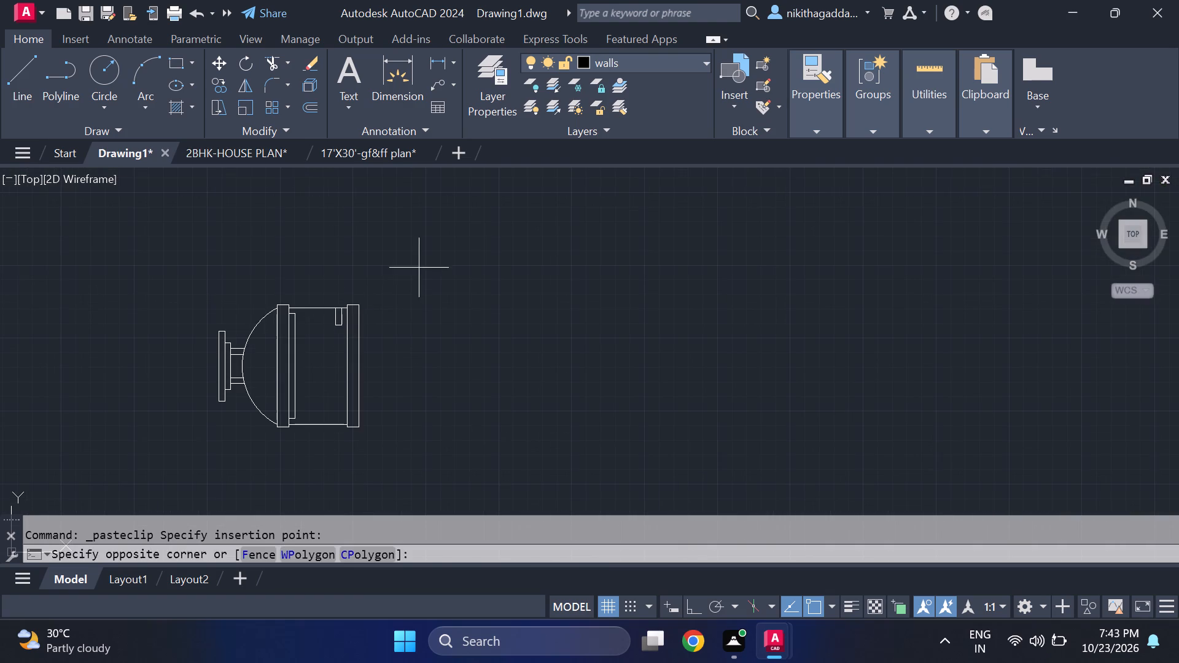
click(247, 386)
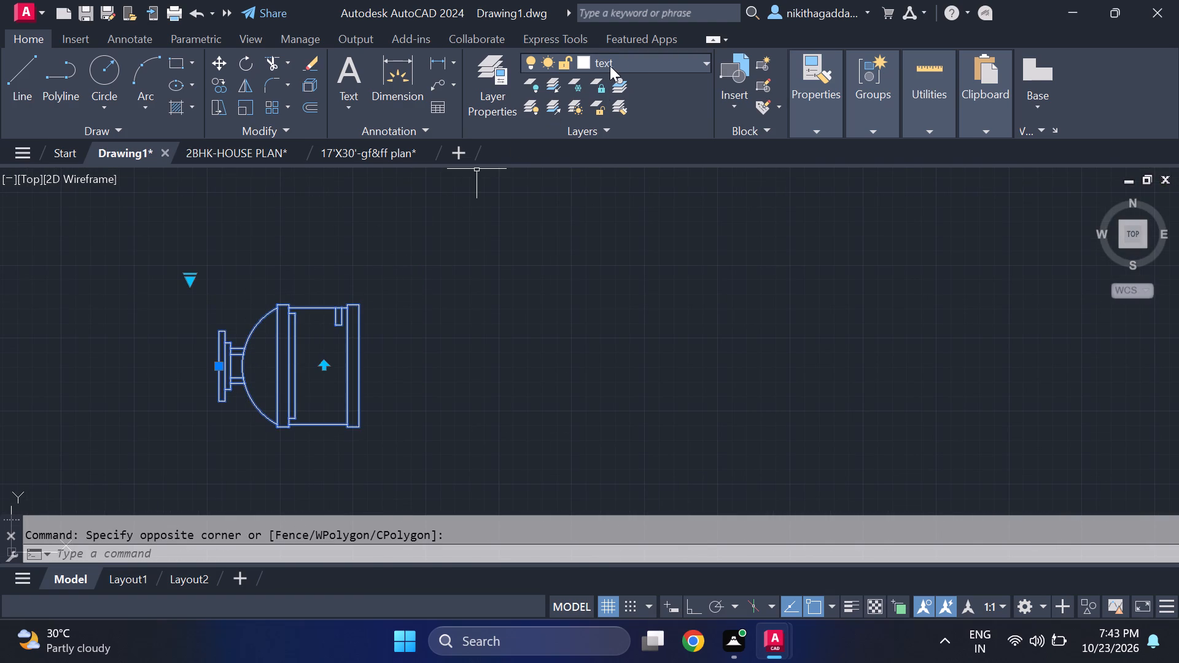
click(588, 61)
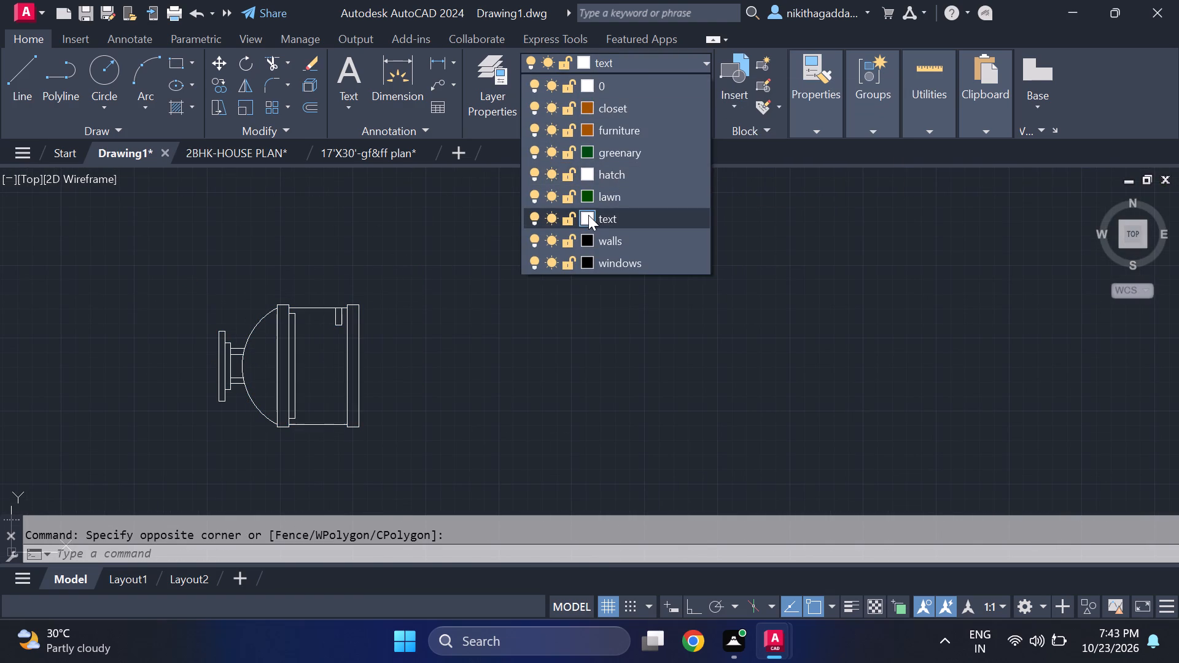
click(588, 215)
click(388, 258)
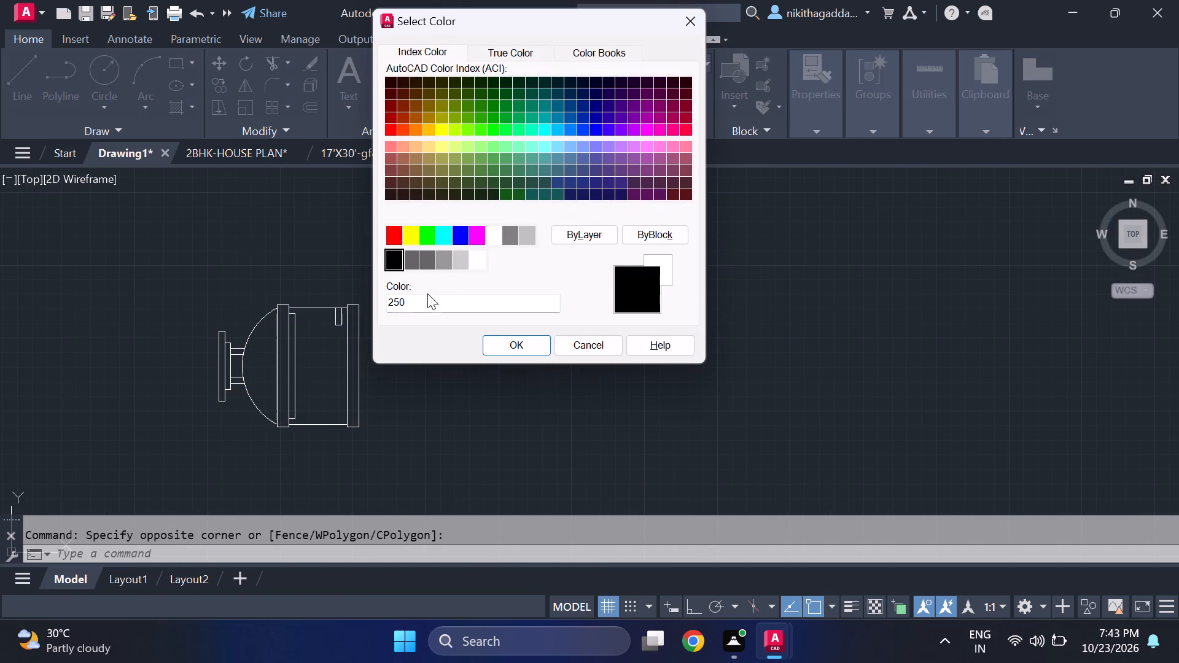
click(500, 343)
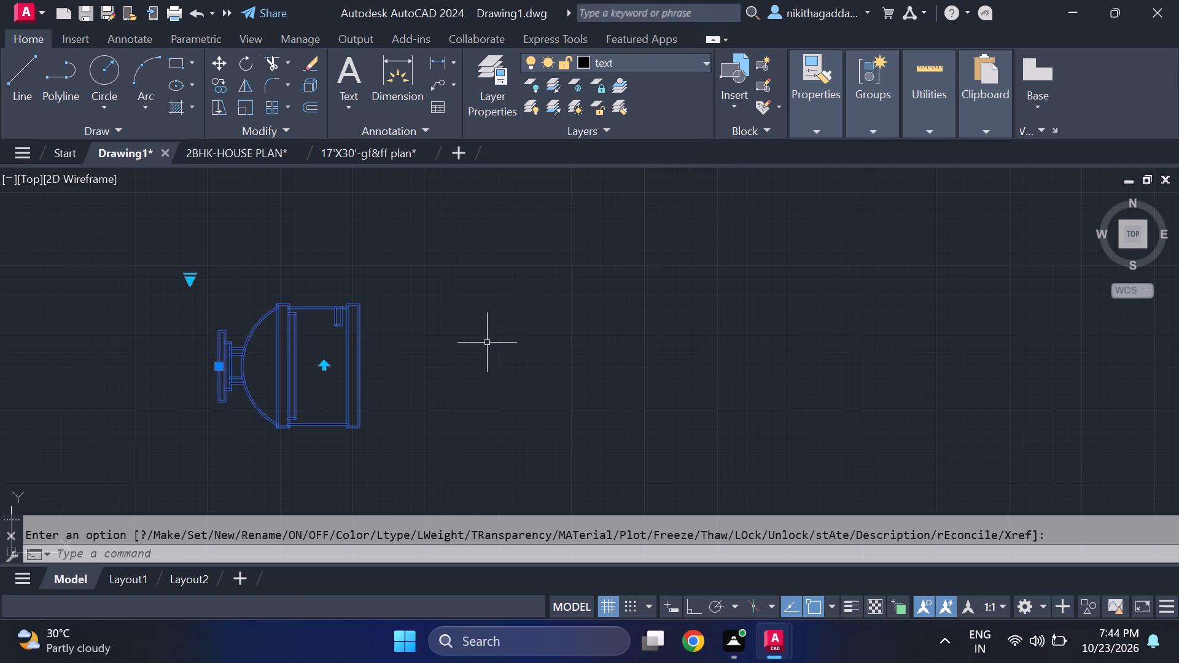
key(Escape)
Rotate the pasted WC west of the plan by 90° about its insertion point so its tank side faces north.
scroll(486, 344, down, 4)
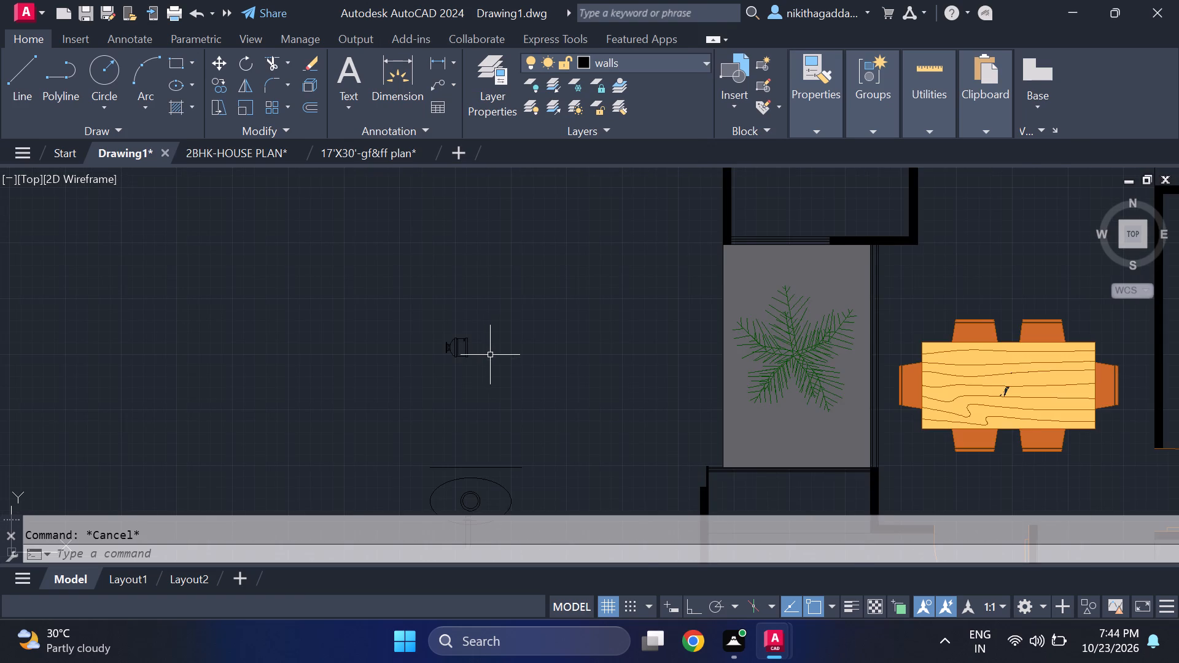
scroll(492, 355, down, 2)
middle_click(492, 355)
scroll(487, 352, up, 2)
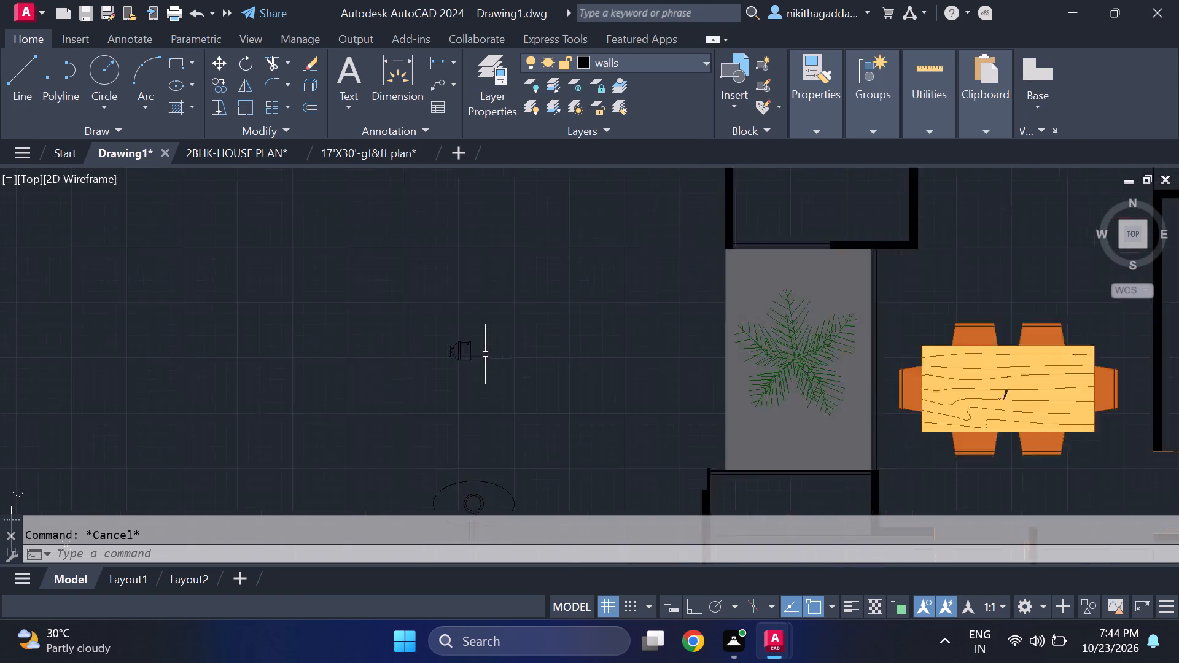
scroll(485, 354, up, 1)
middle_drag(483, 358, 428, 408)
scroll(422, 406, down, 3)
scroll(414, 391, up, 2)
middle_drag(415, 390, 325, 366)
scroll(316, 363, down, 5)
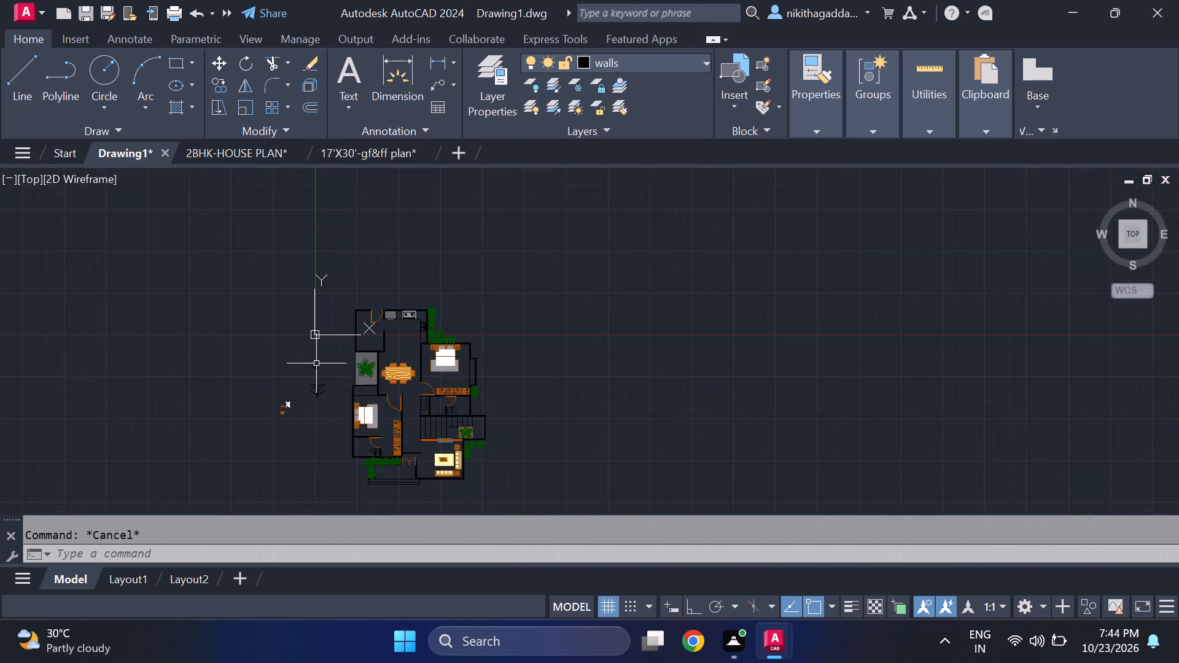
scroll(320, 363, up, 4)
middle_drag(320, 363, 310, 379)
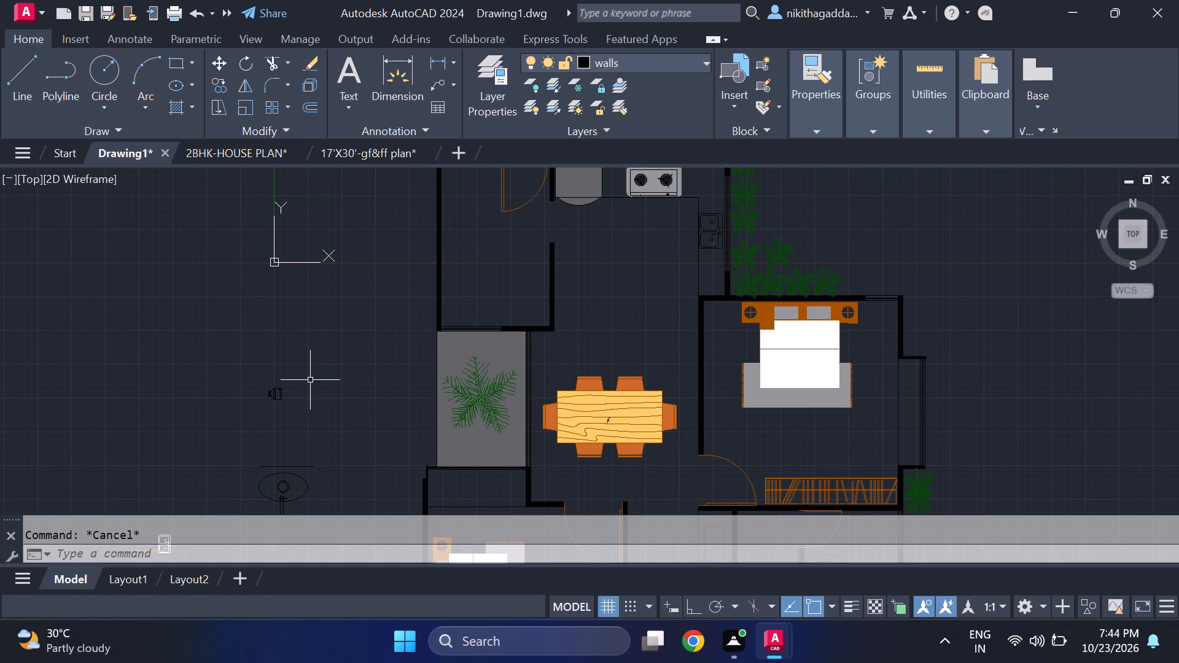
scroll(302, 378, up, 2)
click(305, 378)
click(188, 448)
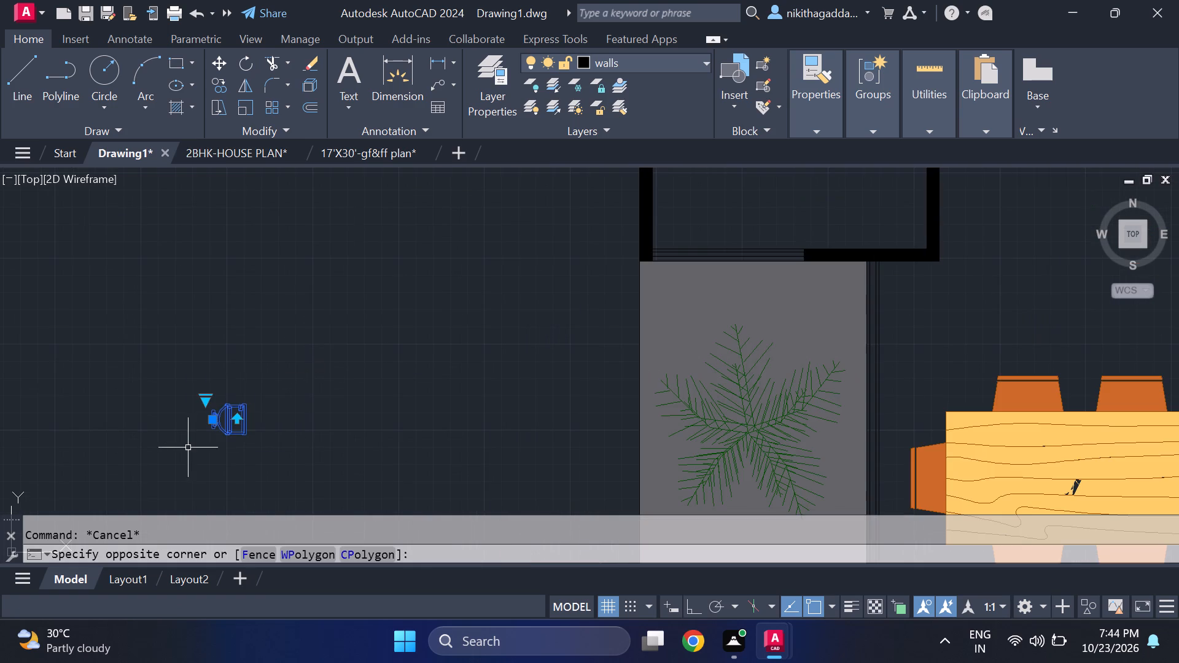
text(ro)
key(Return)
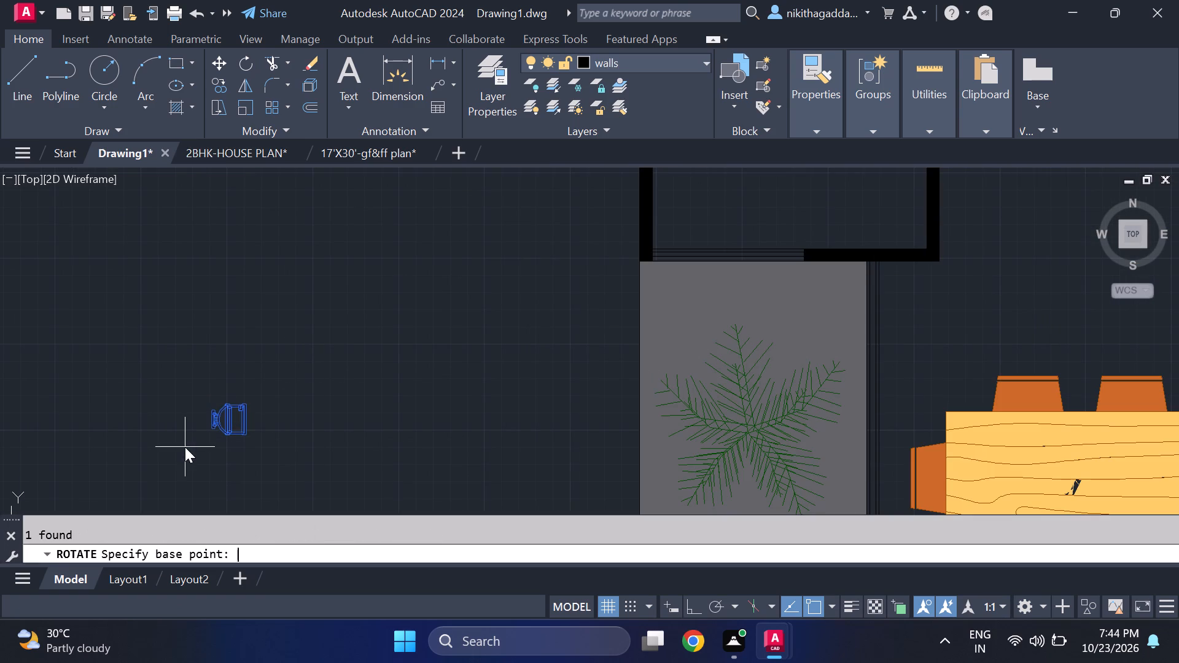
scroll(209, 437, up, 2)
click(210, 398)
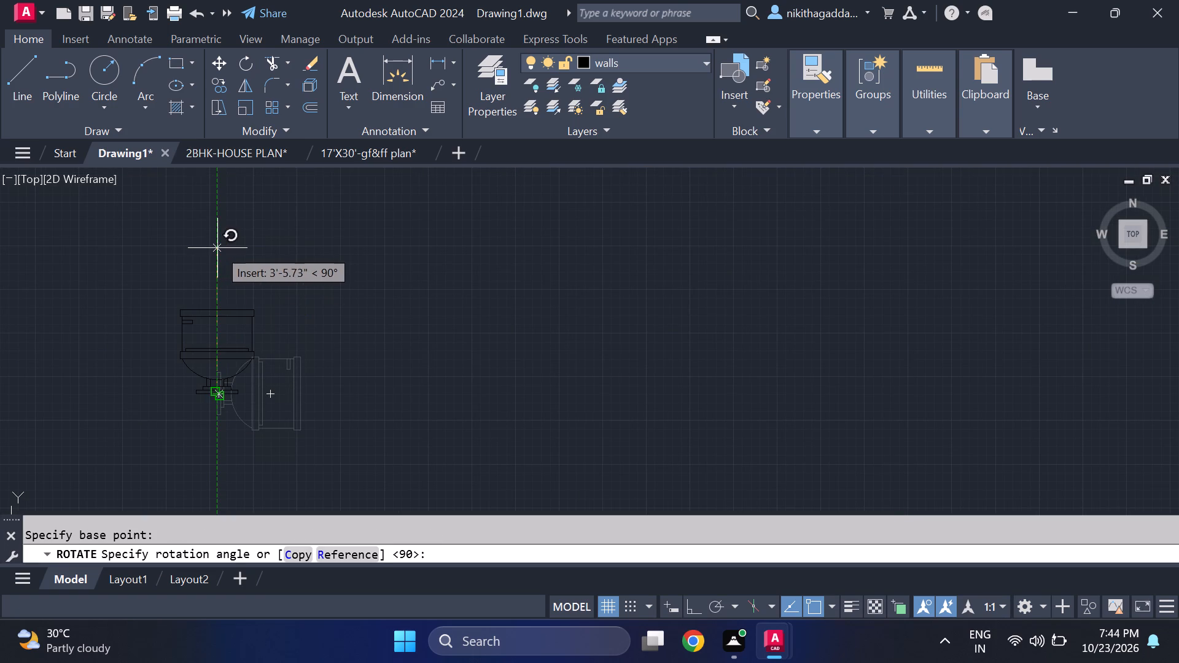
click(217, 246)
Enlarge the rotated WC slightly by eye, scaling it about the midpoint of its base.
scroll(294, 316, down, 3)
scroll(281, 326, up, 4)
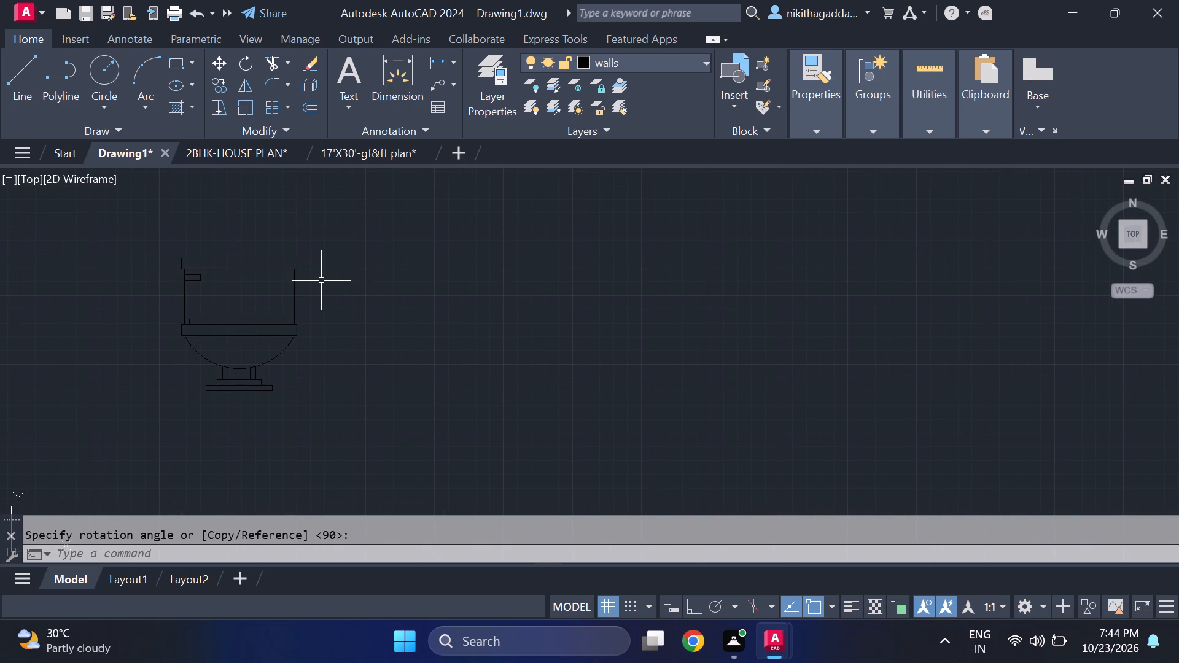
scroll(321, 281, down, 4)
middle_drag(322, 288, 500, 327)
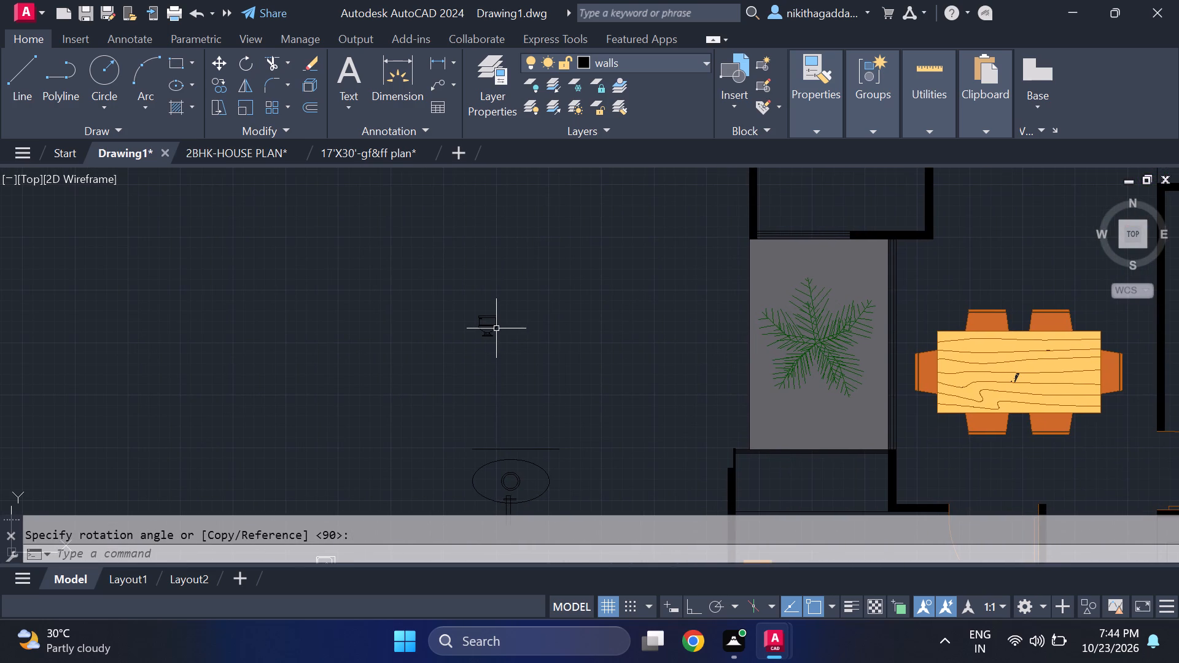
scroll(483, 327, up, 2)
drag(531, 295, 529, 305)
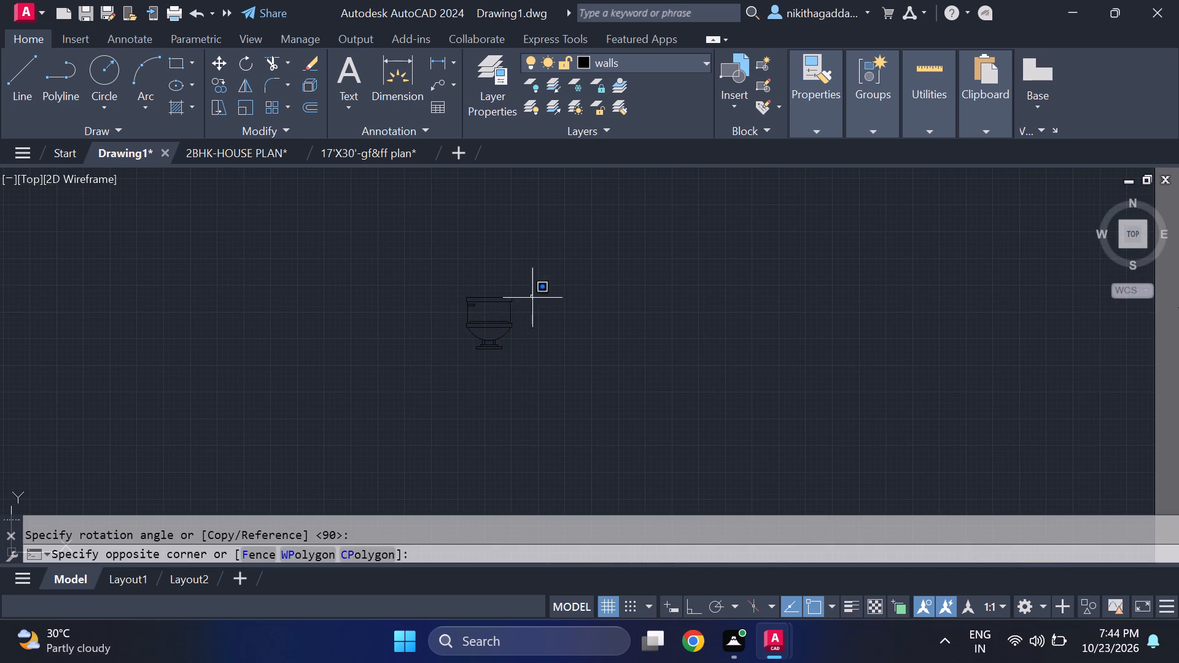
drag(529, 305, 524, 314)
click(435, 369)
text(scale)
key(Return)
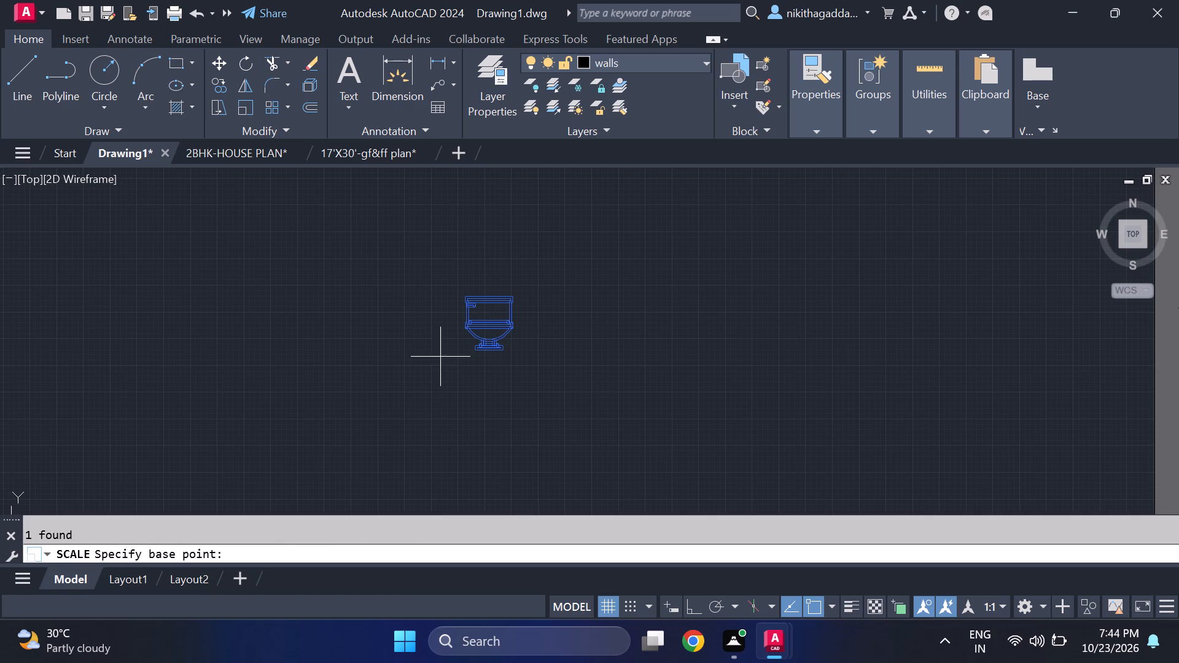
scroll(462, 352, up, 2)
click(525, 345)
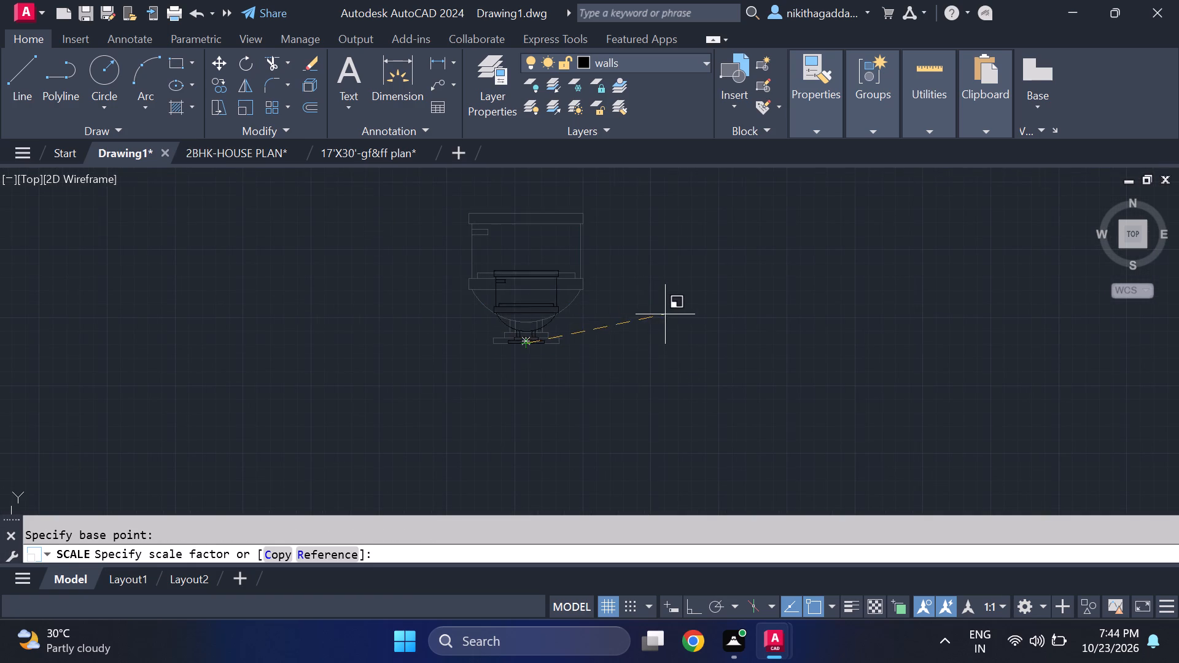
scroll(667, 313, down, 4)
scroll(384, 268, down, 2)
middle_drag(392, 279, 360, 335)
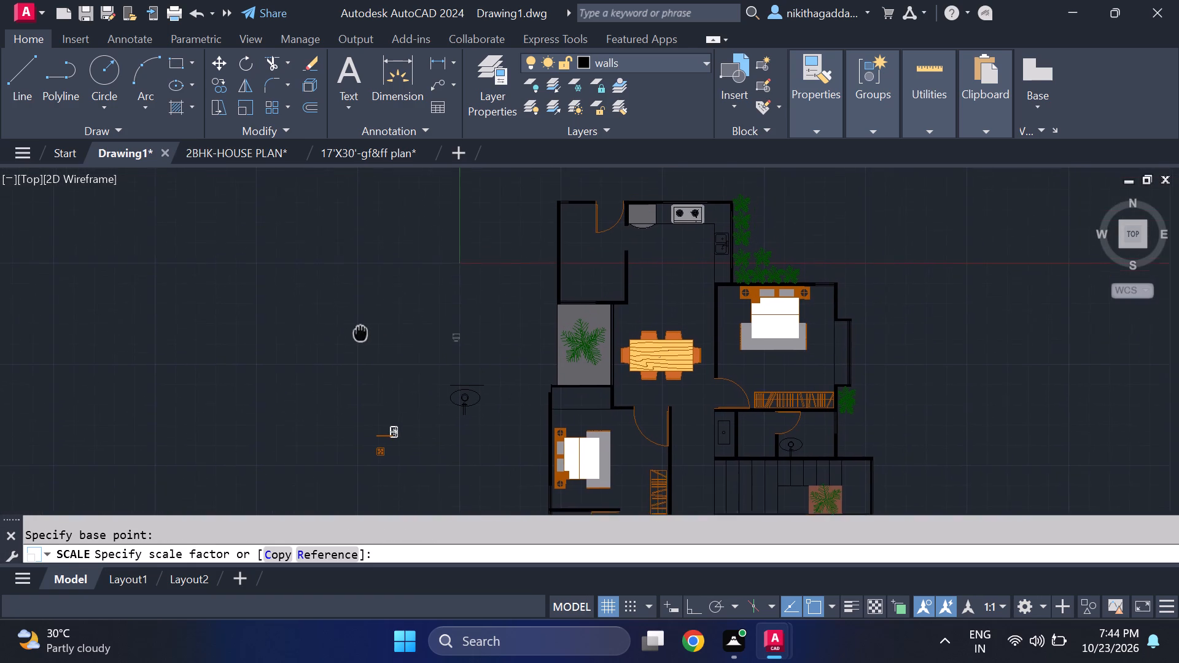
middle_drag(360, 335, 360, 339)
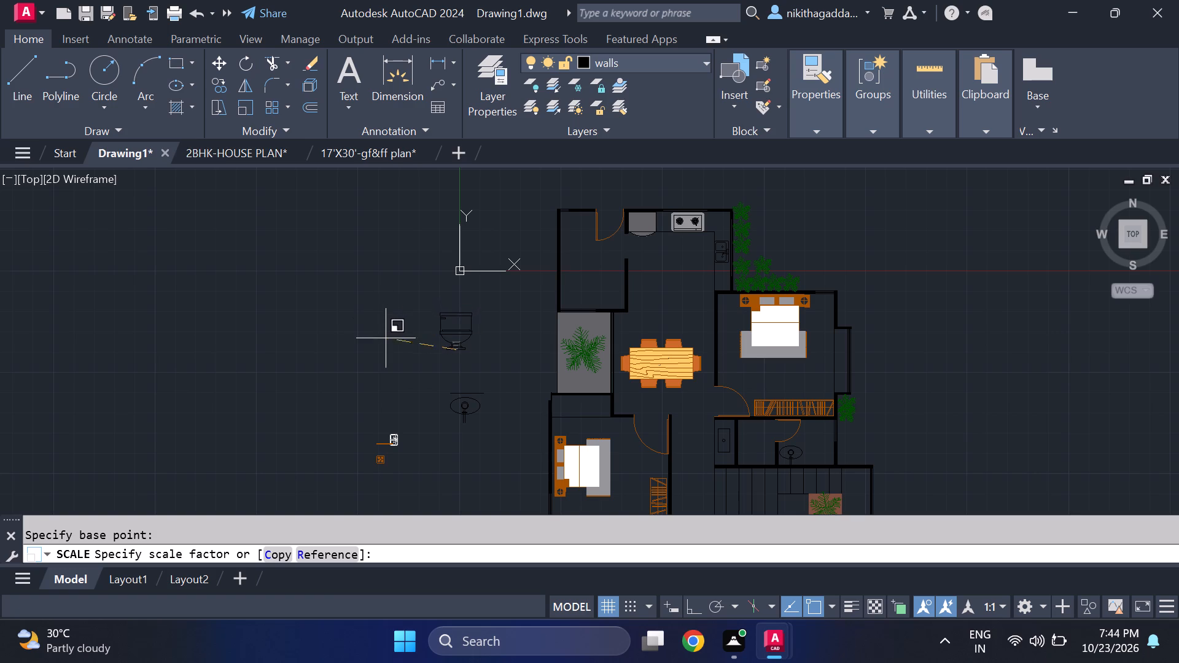
scroll(433, 331, up, 4)
middle_drag(421, 360, 383, 386)
scroll(384, 386, up, 1)
scroll(434, 413, down, 2)
scroll(435, 413, up, 2)
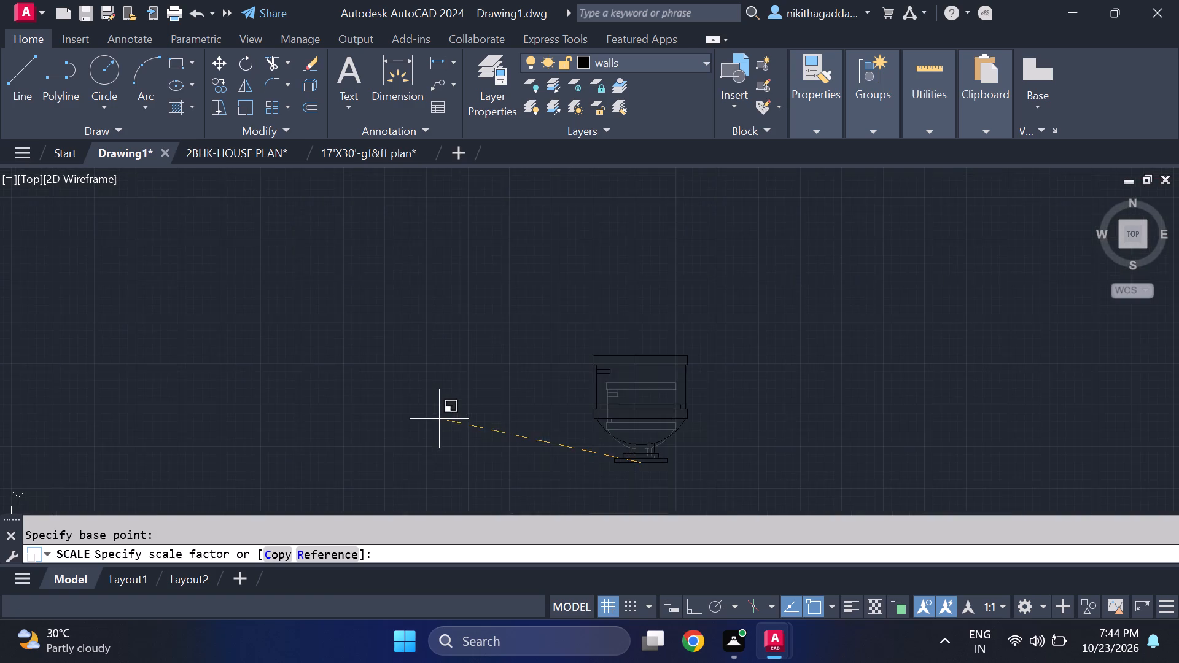
middle_drag(441, 420, 233, 400)
scroll(243, 399, up, 1)
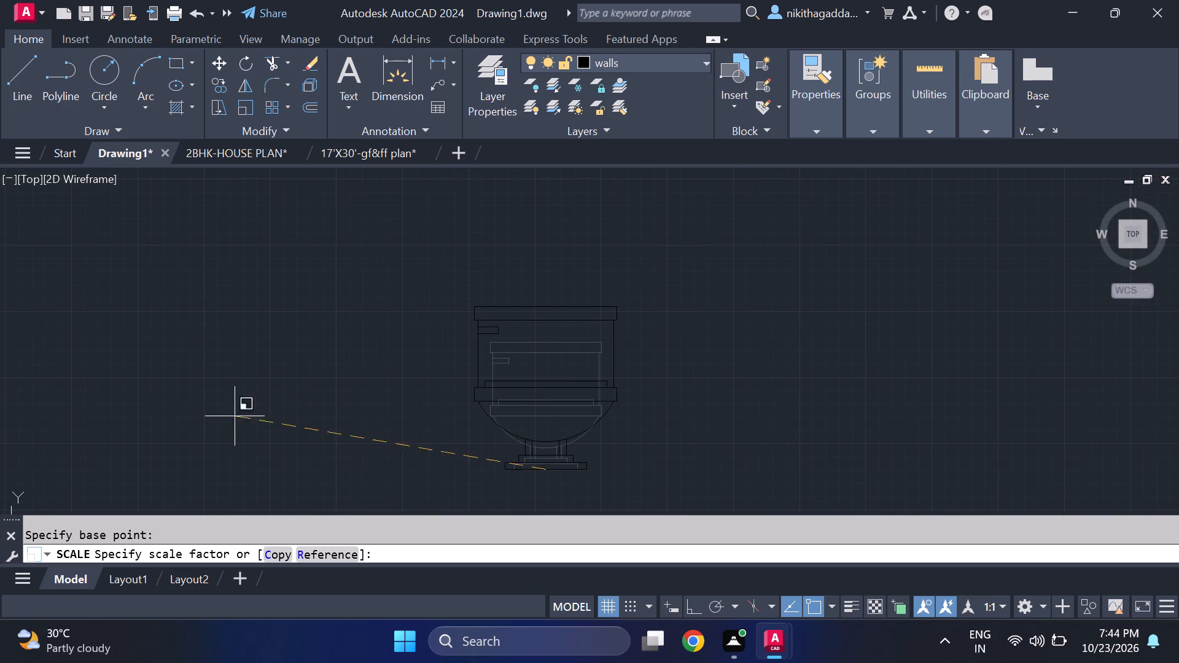
click(220, 476)
Copy the scaled WC into the plan's southwest toilet, west of the washbasin and just above the south wall.
scroll(370, 333, down, 3)
click(470, 314)
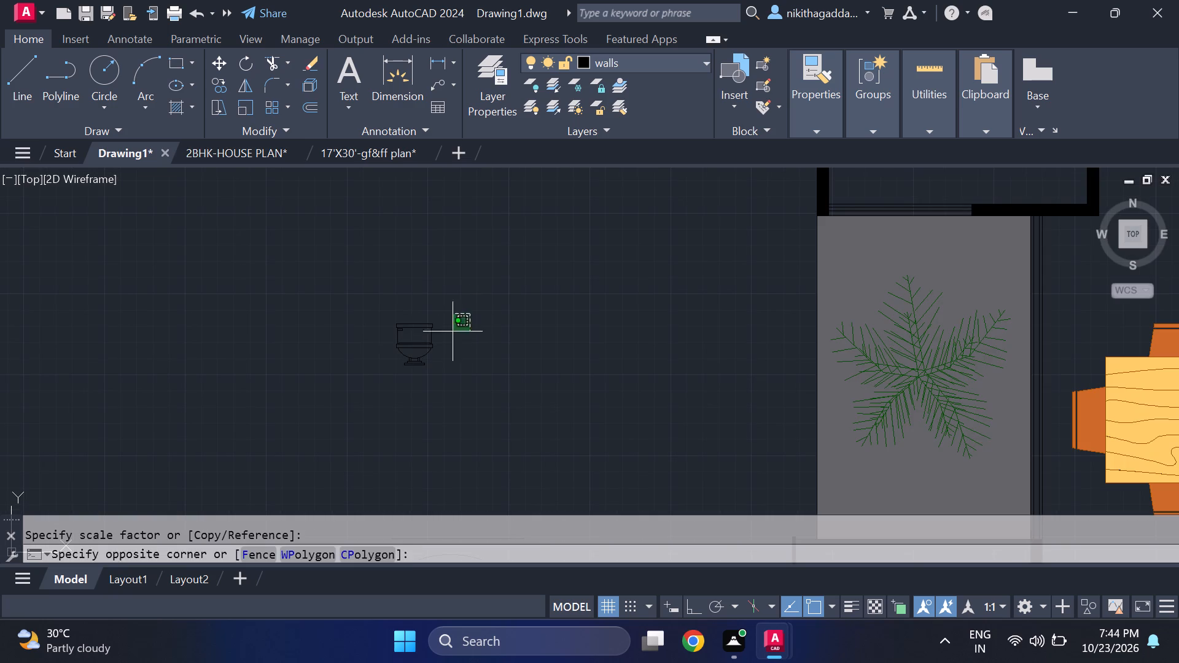
click(334, 423)
text(co)
key(Return)
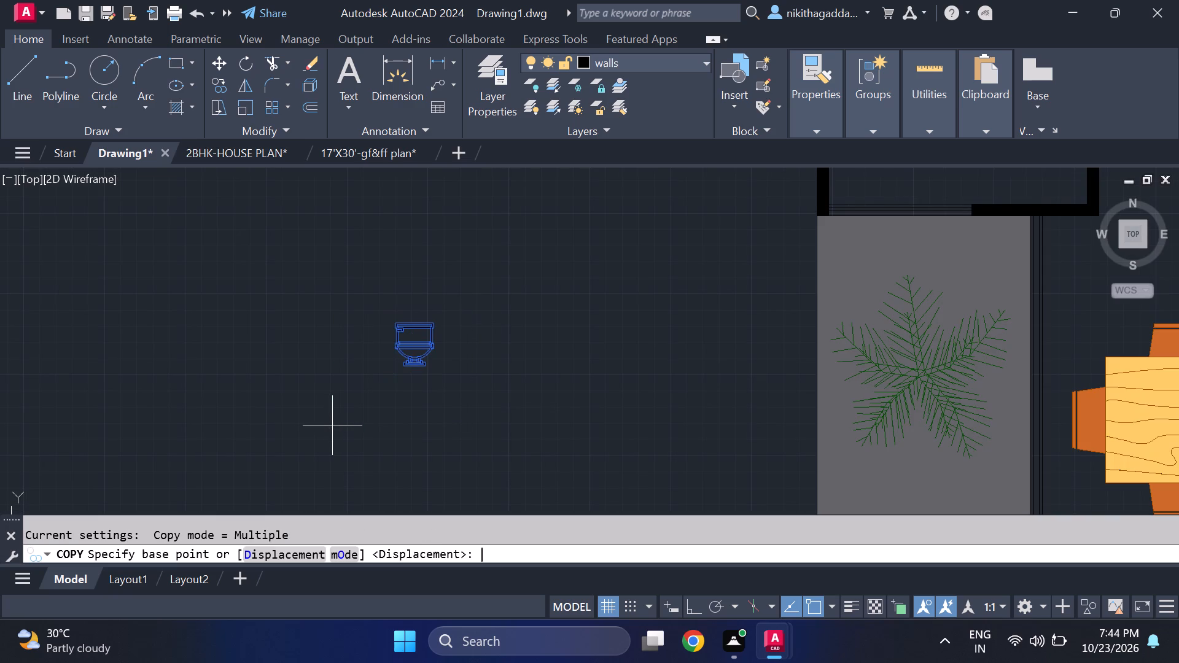
scroll(407, 339, up, 2)
click(422, 333)
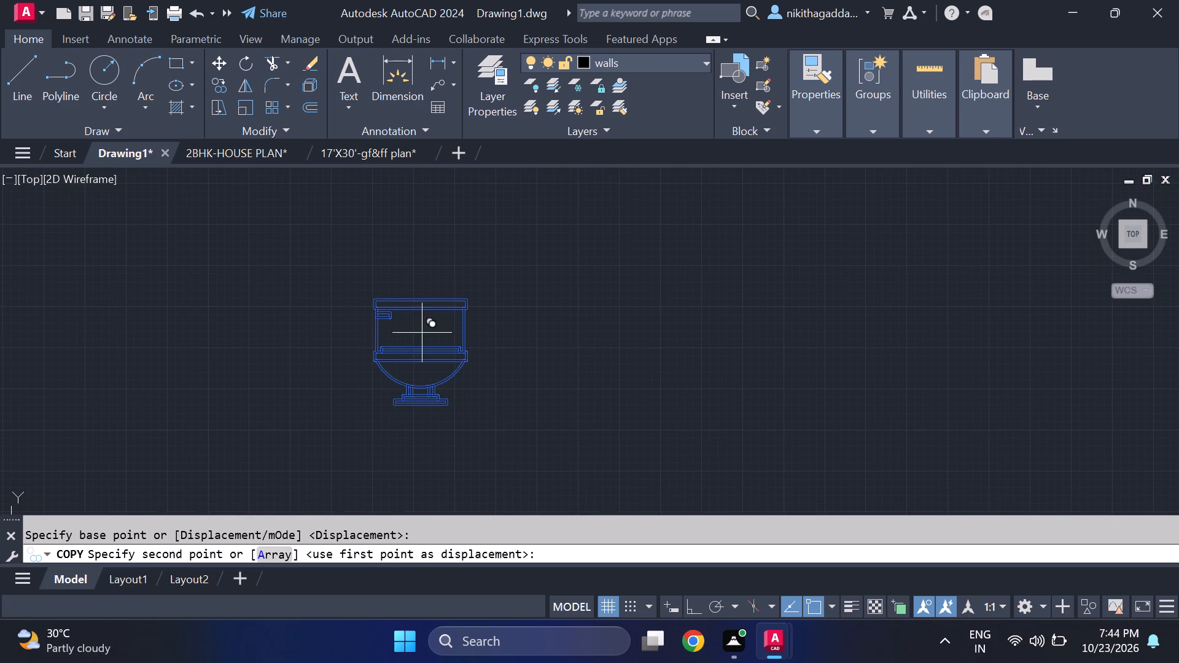
scroll(521, 306, down, 5)
middle_drag(602, 438, 297, 201)
scroll(598, 438, up, 1)
scroll(378, 269, down, 1)
scroll(392, 340, up, 3)
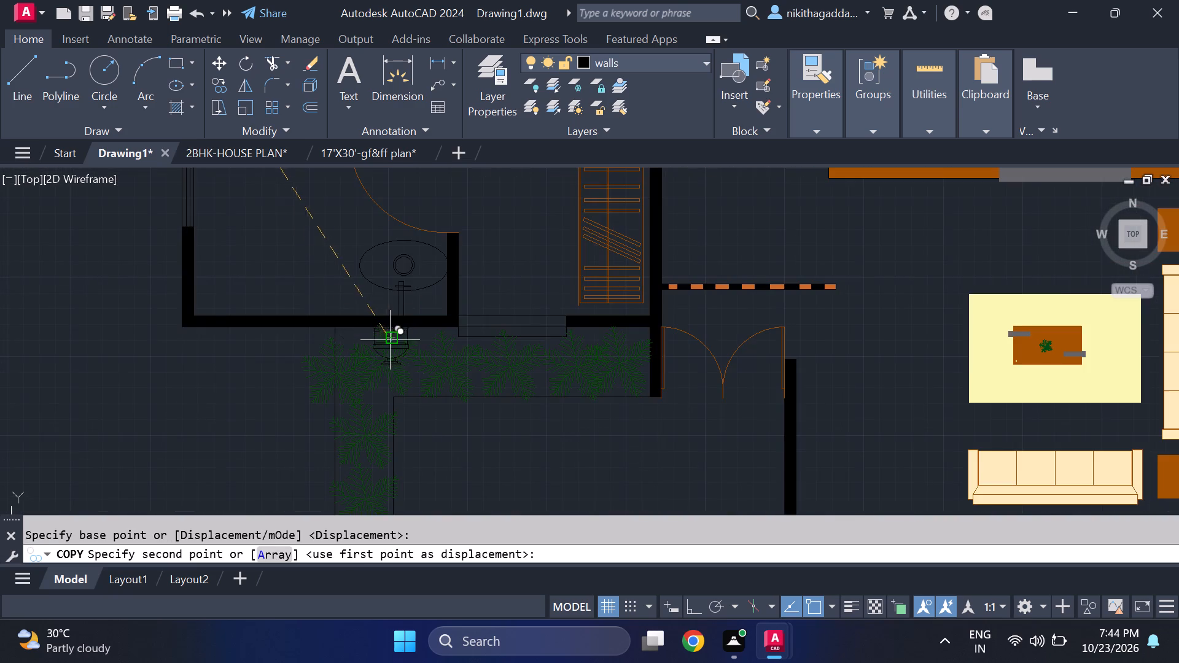
middle_drag(265, 261, 334, 307)
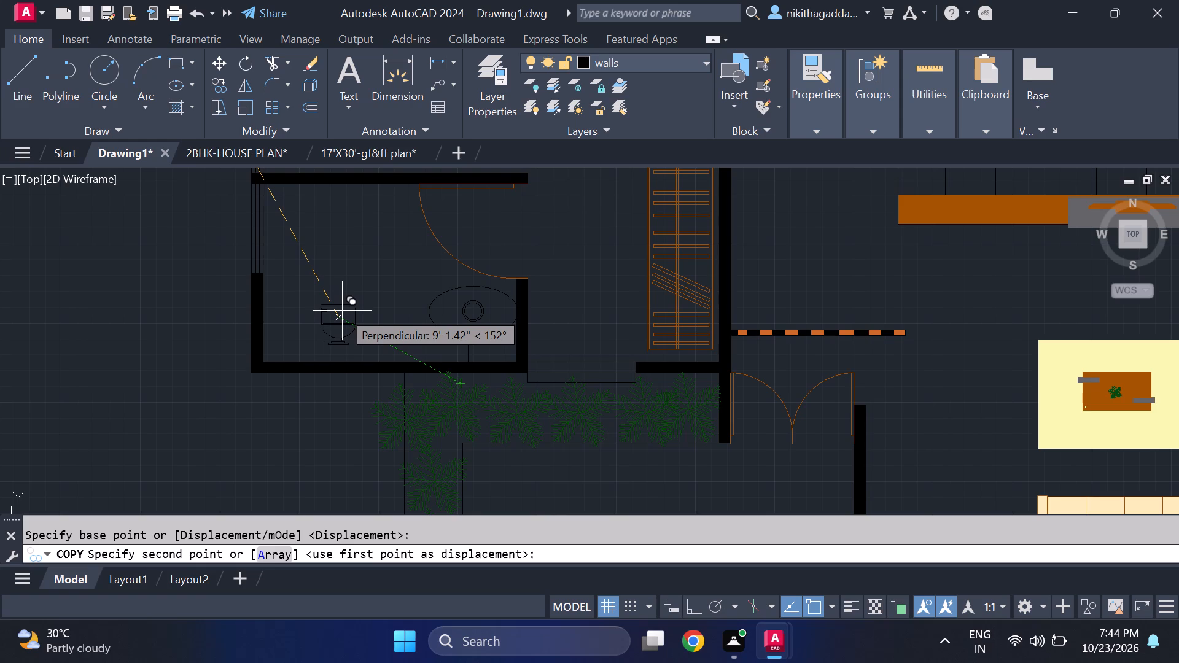
scroll(345, 313, up, 1)
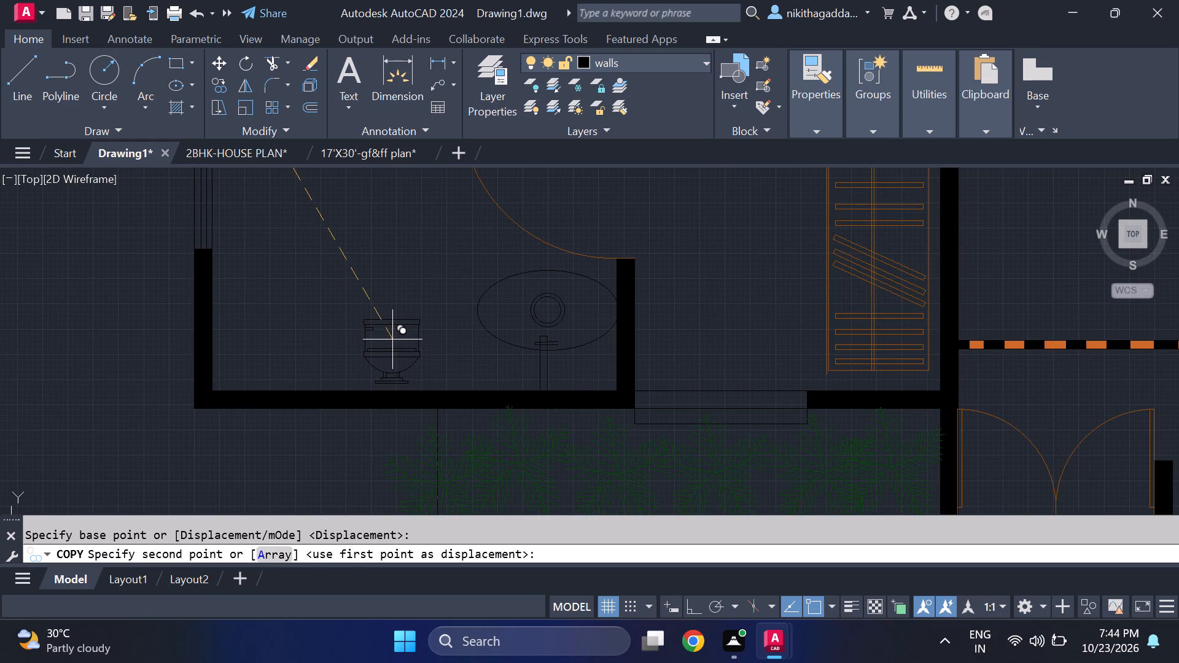
click(392, 338)
key(Escape)
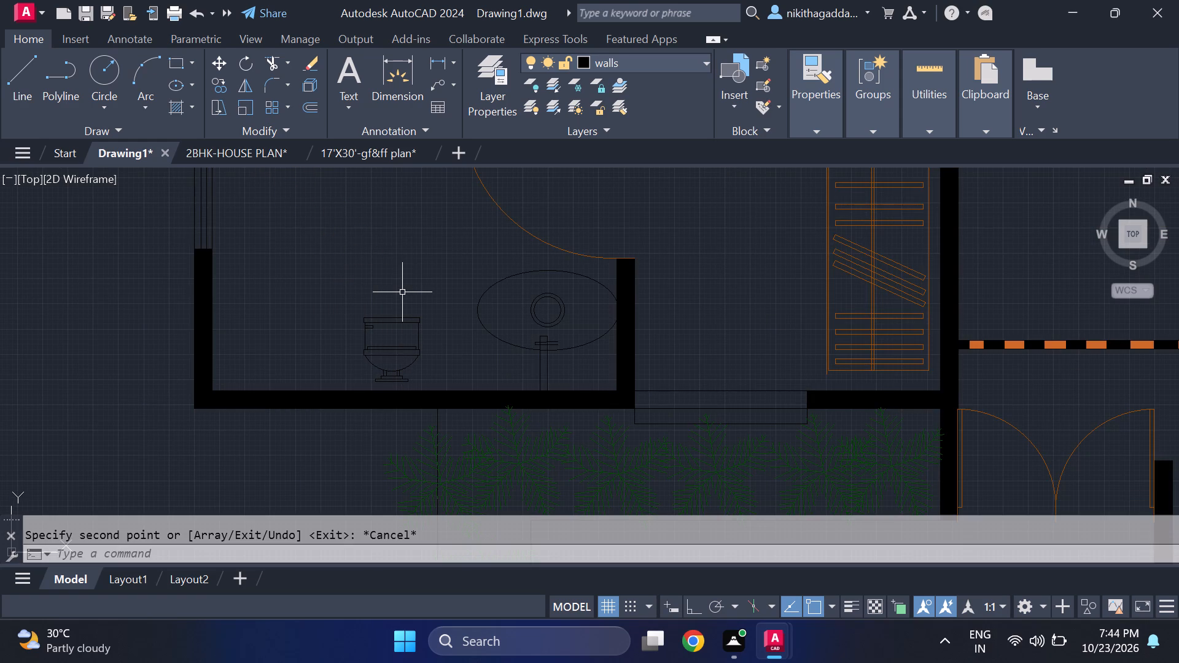
Enlarge the WC in the southwest toilet by eye, scaling it about its base midpoint and picking the west wall for size.
drag(437, 298, 416, 314)
click(353, 355)
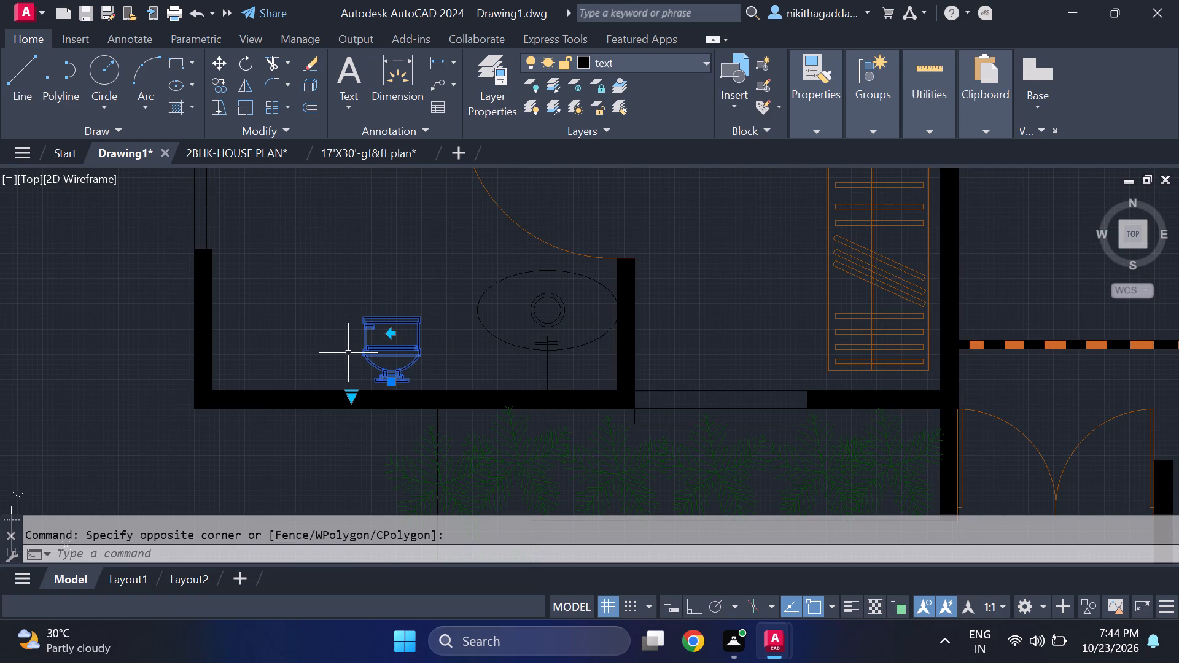
text(sca)
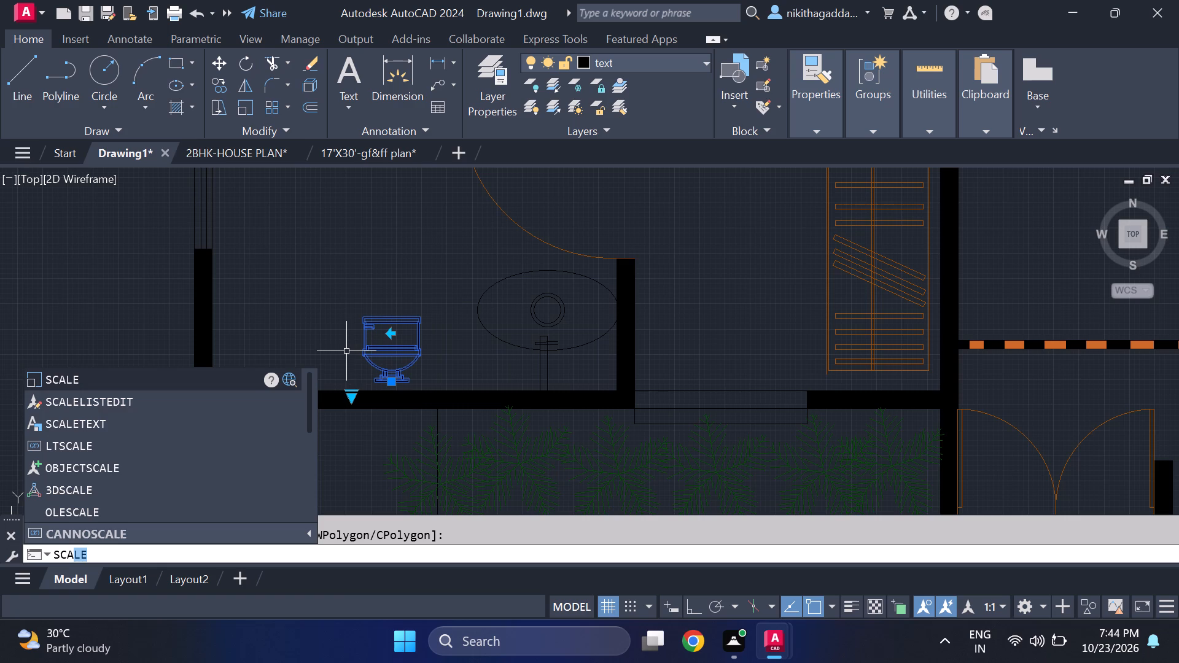
text(le)
key(Return)
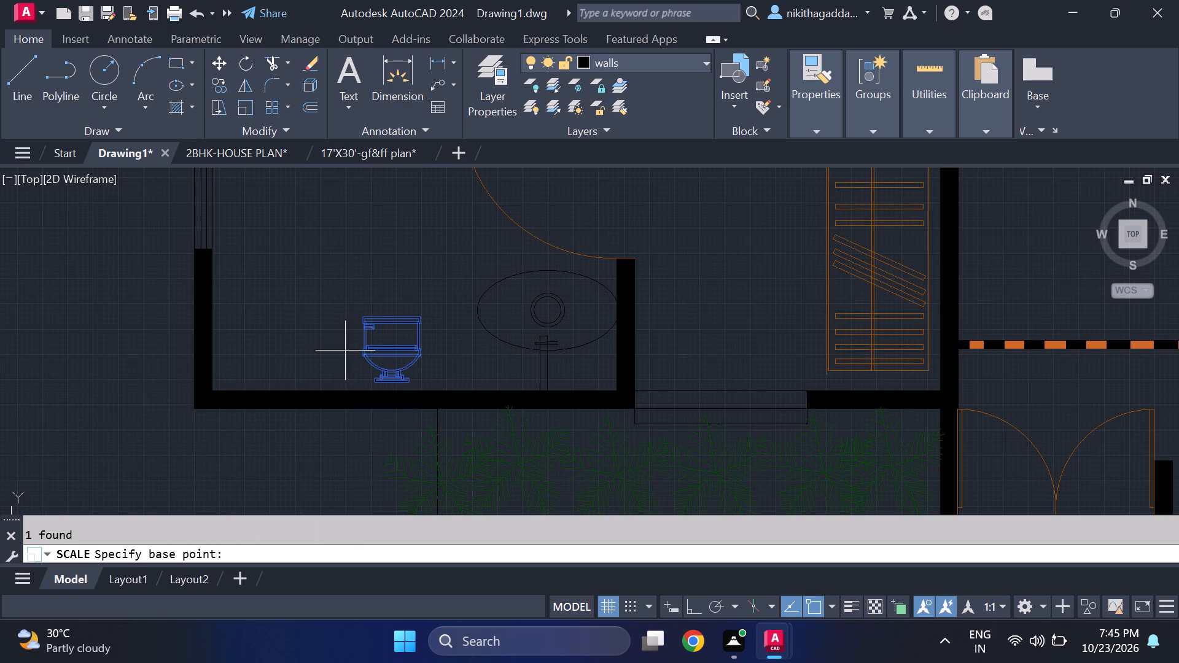
scroll(349, 355, up, 2)
drag(446, 414, 441, 406)
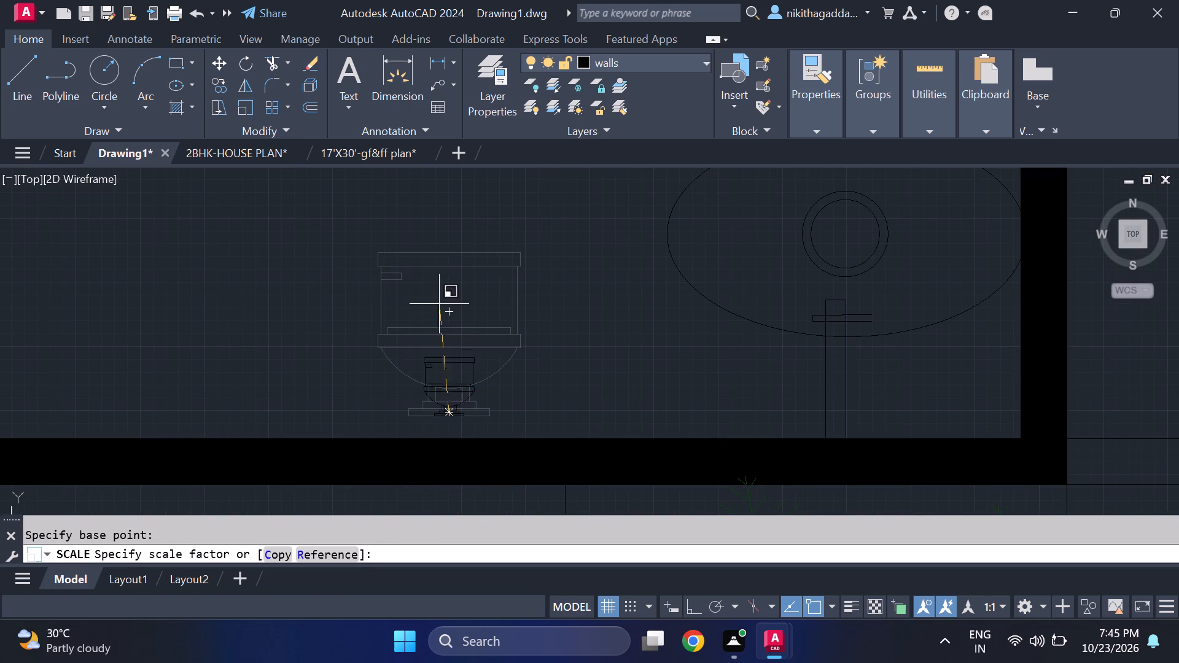
middle_drag(462, 229, 426, 283)
scroll(432, 231, down, 4)
scroll(431, 211, up, 1)
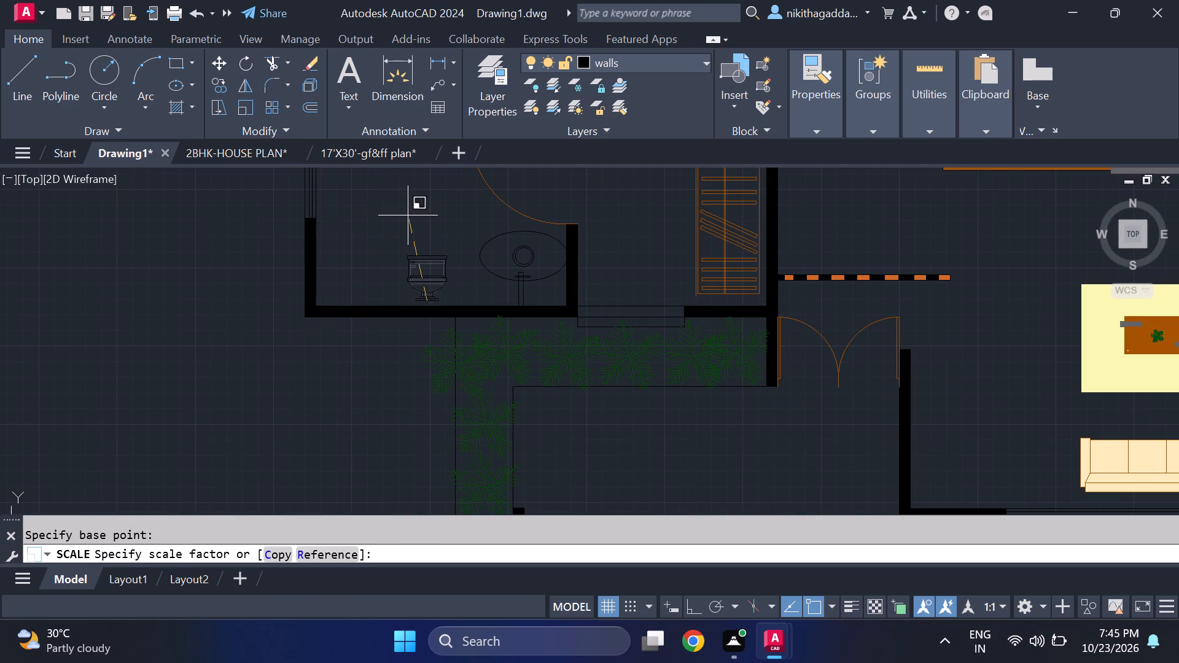
click(305, 257)
Copy the WC from the southwest toilet into the toilet below the northeast bedroom, between its washbasin and the east wall.
middle_drag(453, 261, 400, 312)
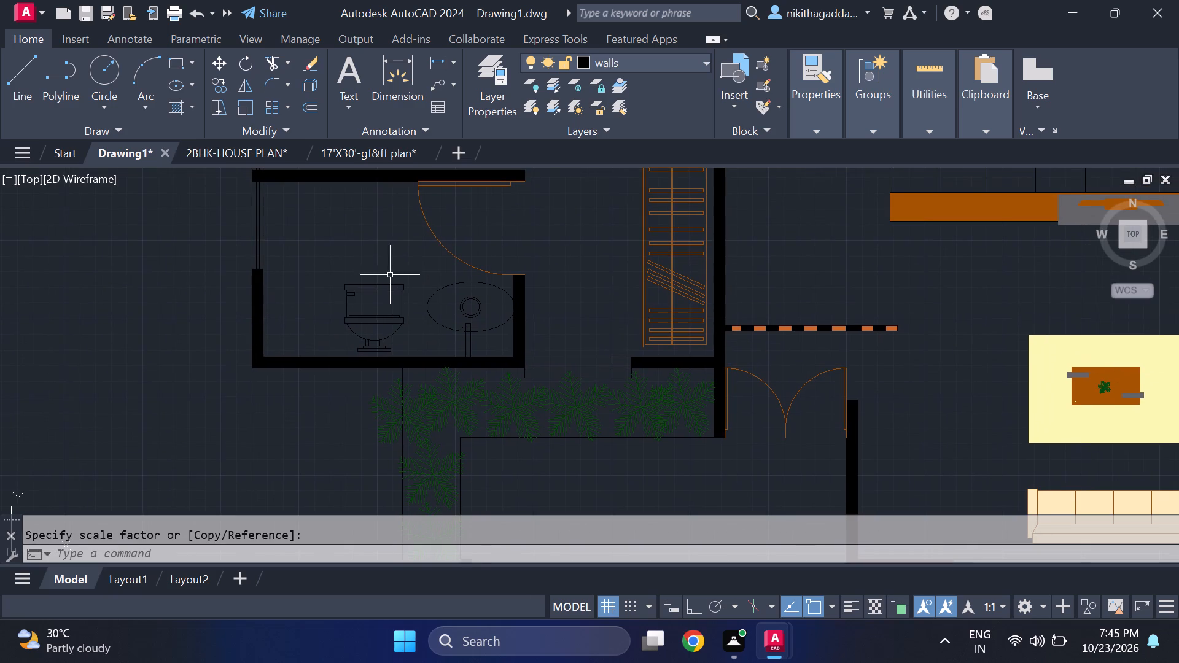
drag(388, 254, 384, 267)
click(338, 308)
text(co)
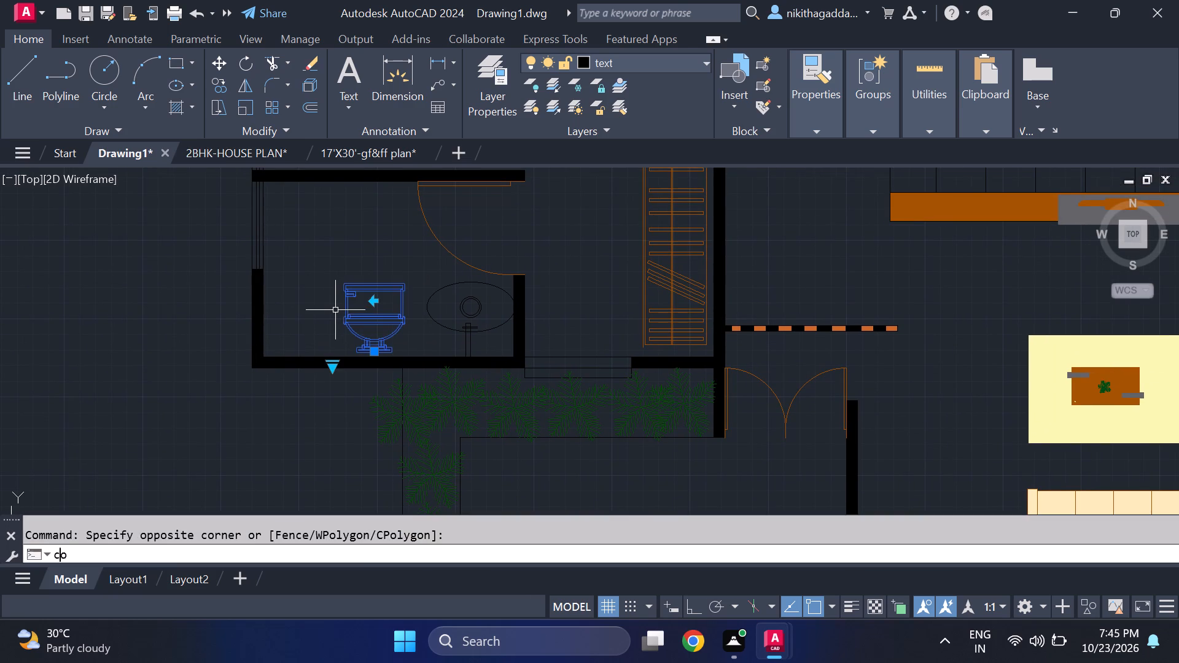
key(Return)
click(372, 317)
middle_drag(513, 257, 223, 396)
scroll(223, 397, down, 3)
middle_drag(401, 268, 337, 415)
scroll(373, 305, up, 1)
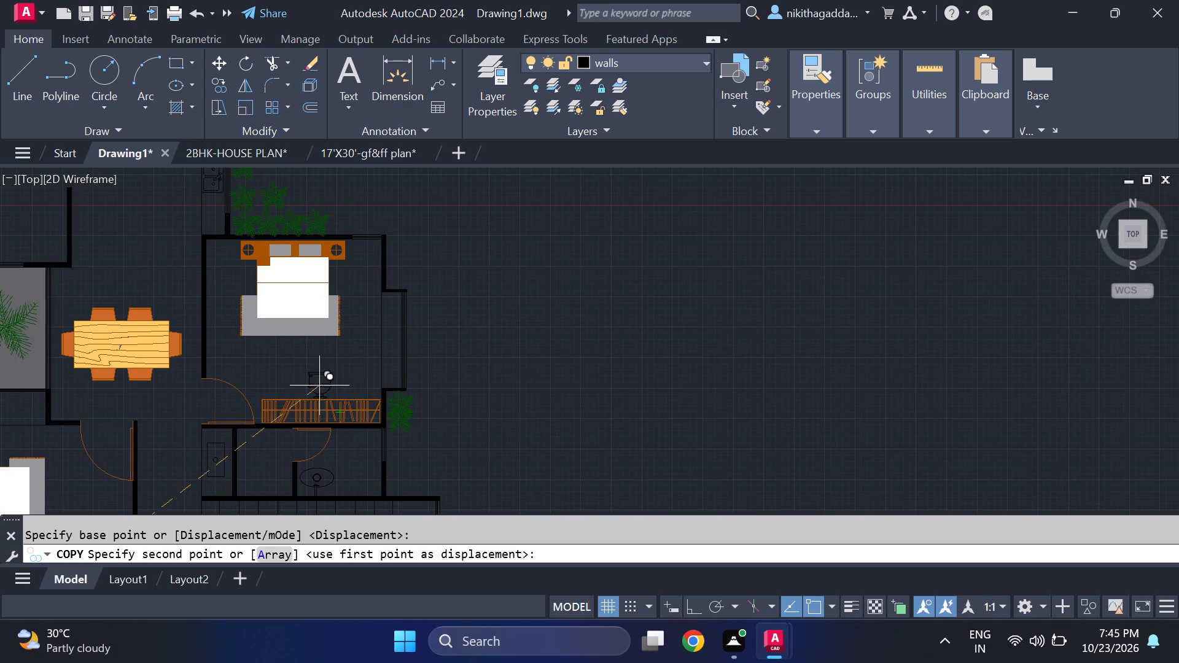
middle_drag(319, 370, 309, 339)
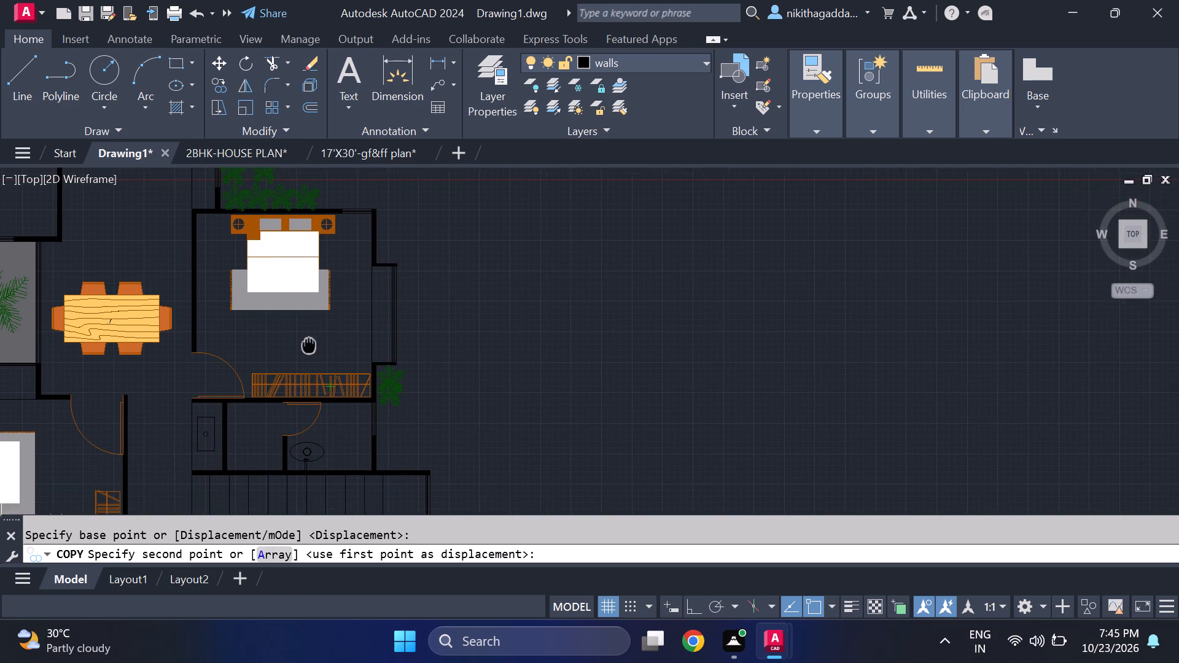
middle_drag(309, 339, 309, 333)
scroll(321, 436, up, 2)
middle_drag(346, 454, 307, 414)
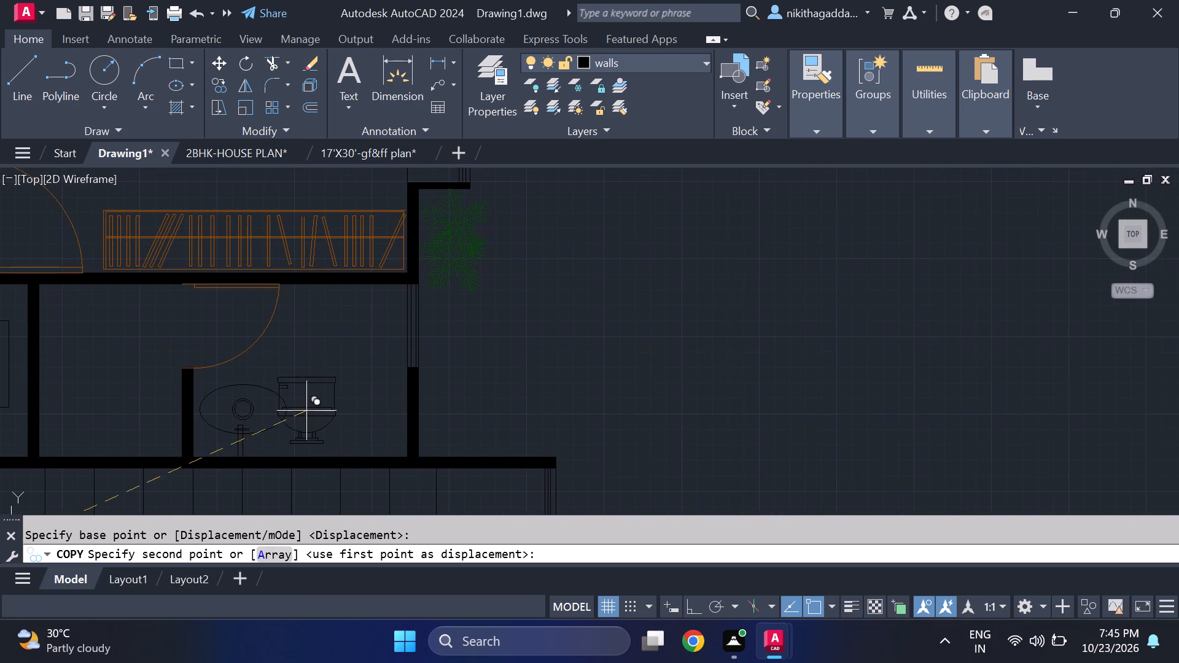
scroll(349, 438, up, 1)
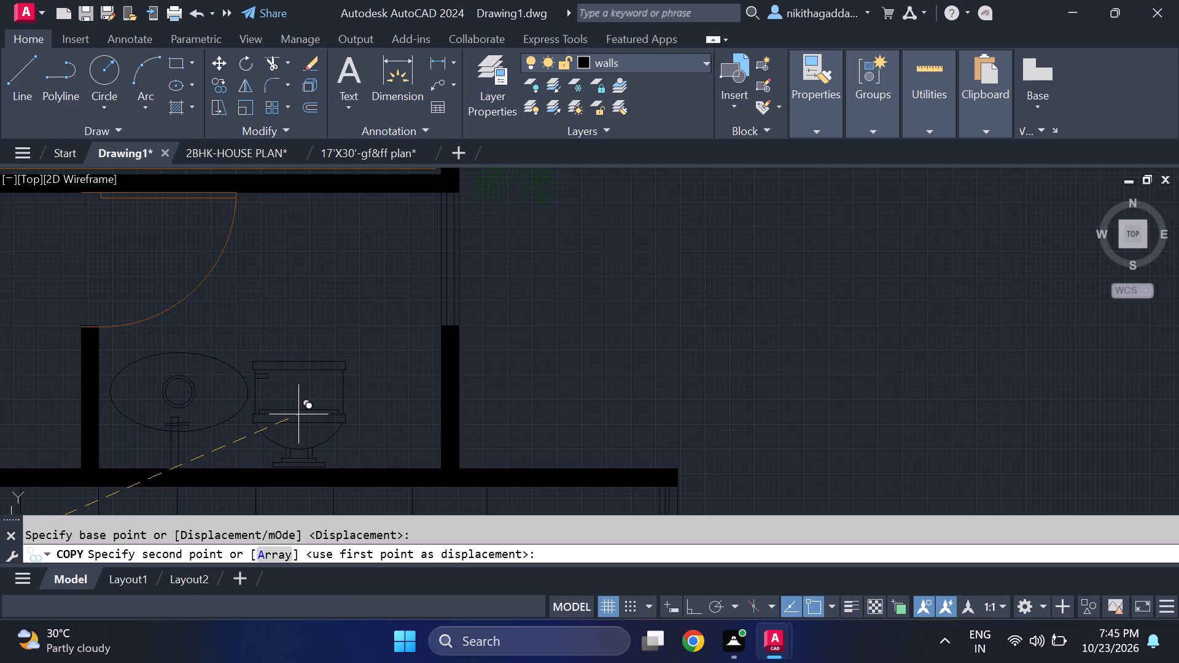
click(300, 414)
scroll(351, 328, down, 2)
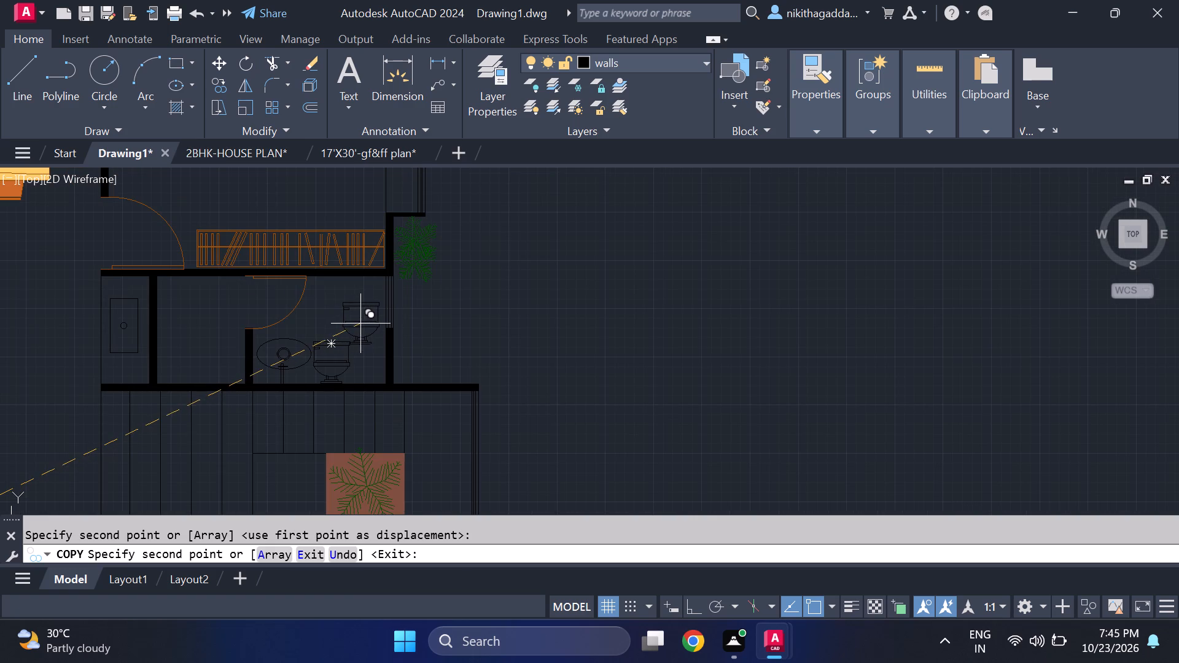
key(Escape)
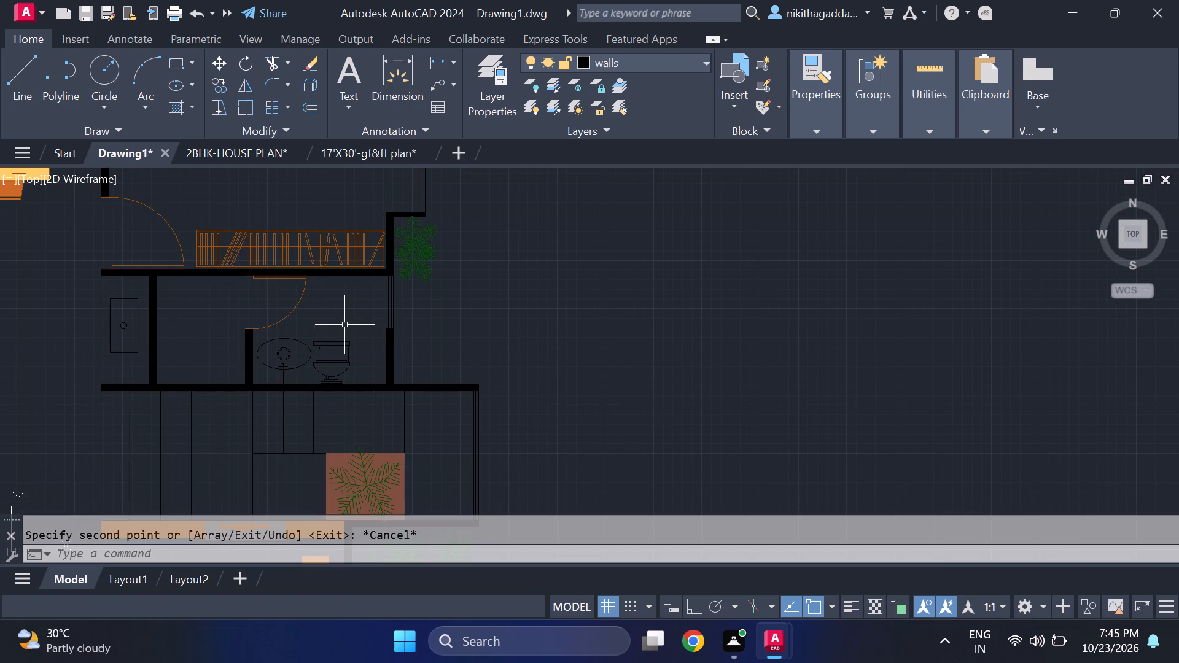
Draw a vertical line from the south wall to the north wall of the east toilet, just east of the WC.
middle_drag(144, 377, 238, 468)
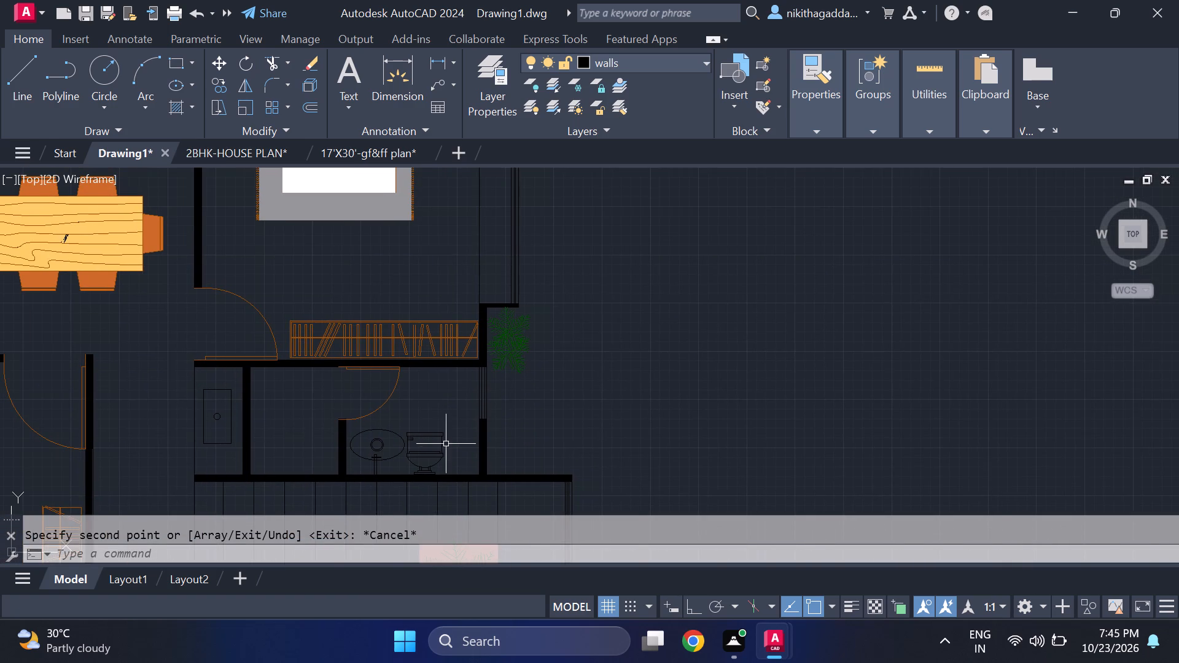
scroll(446, 444, up, 2)
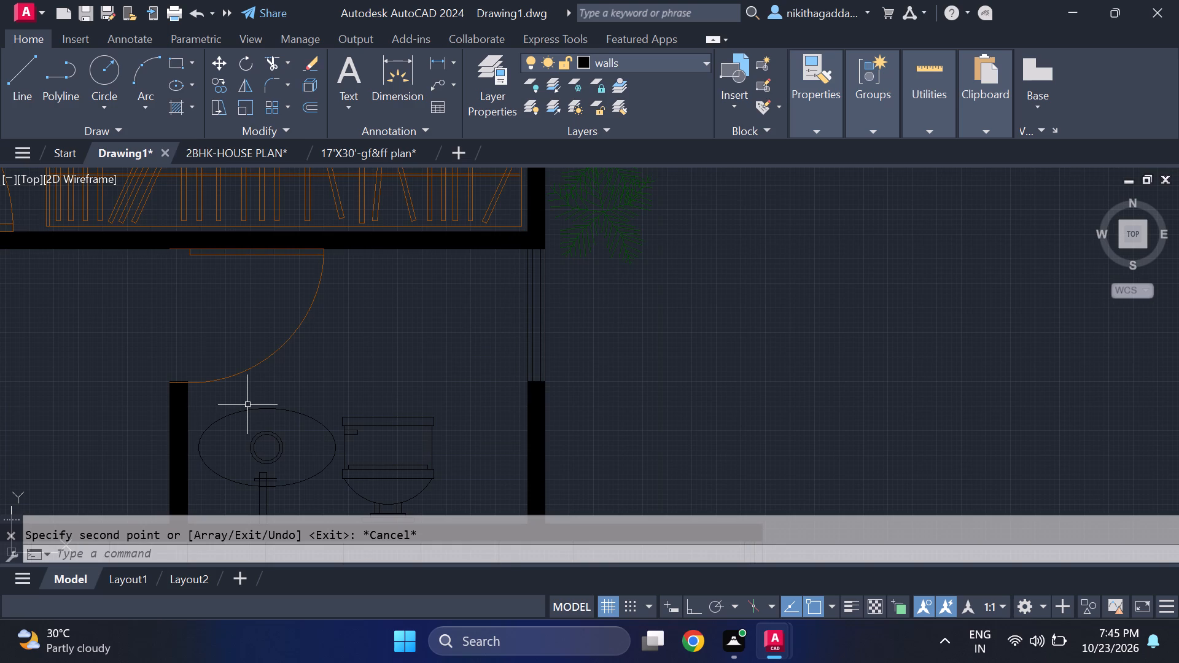
key(l)
key(Return)
middle_drag(353, 395, 297, 358)
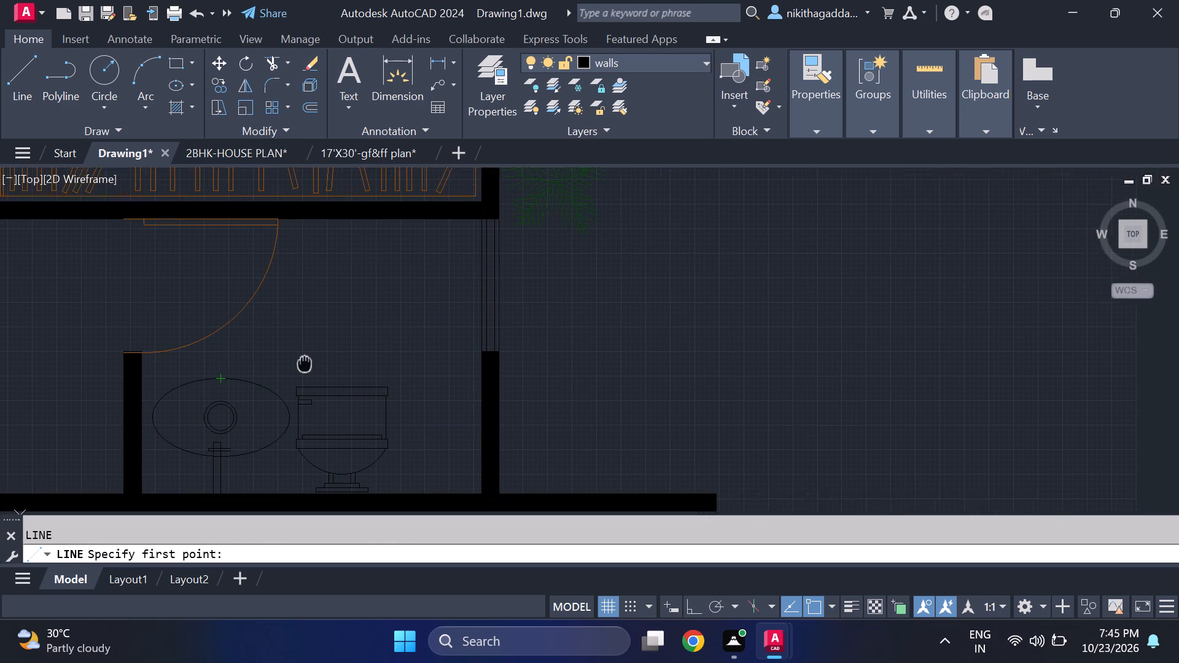
middle_drag(297, 358, 284, 348)
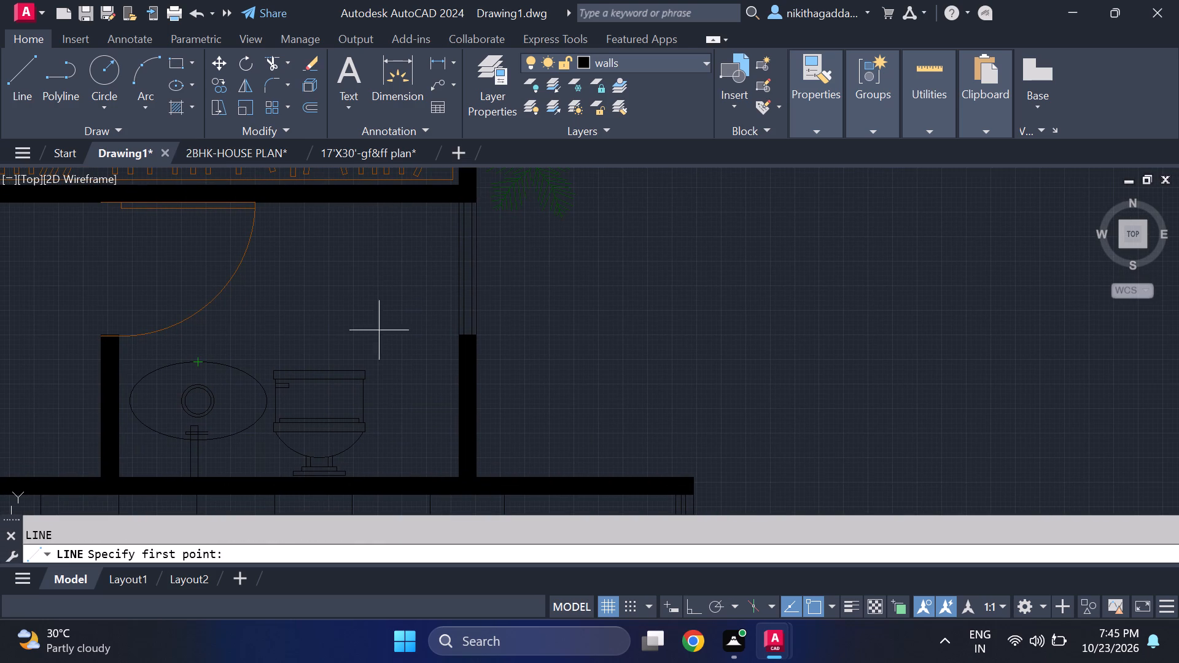
drag(376, 476, 377, 471)
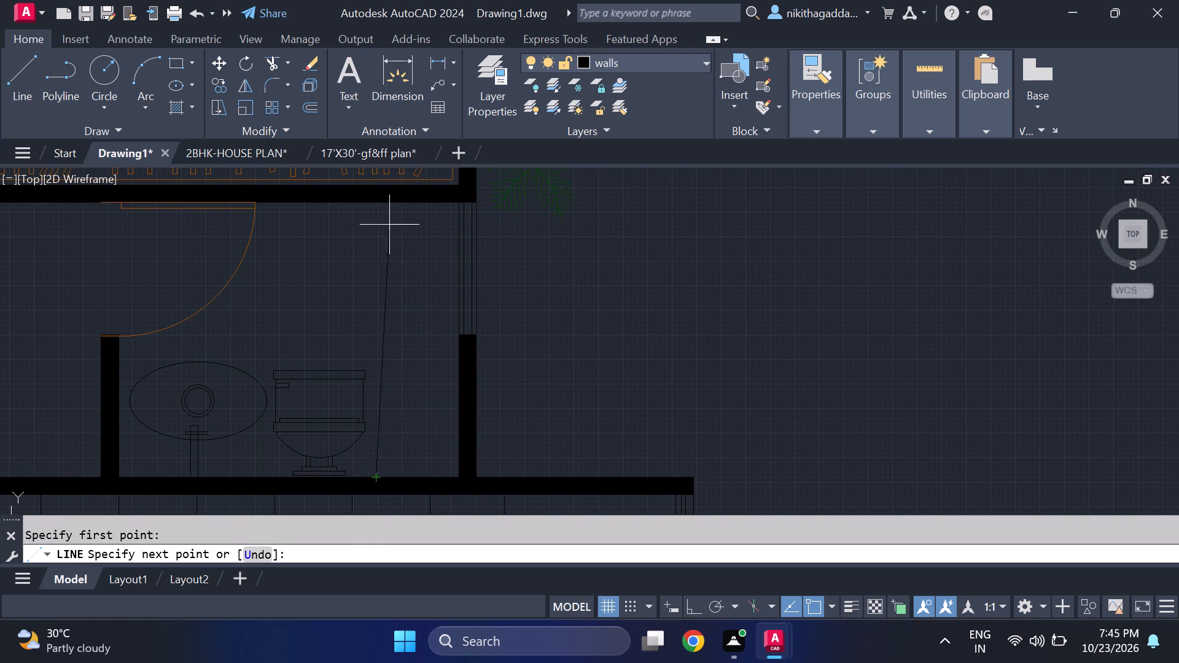
click(373, 203)
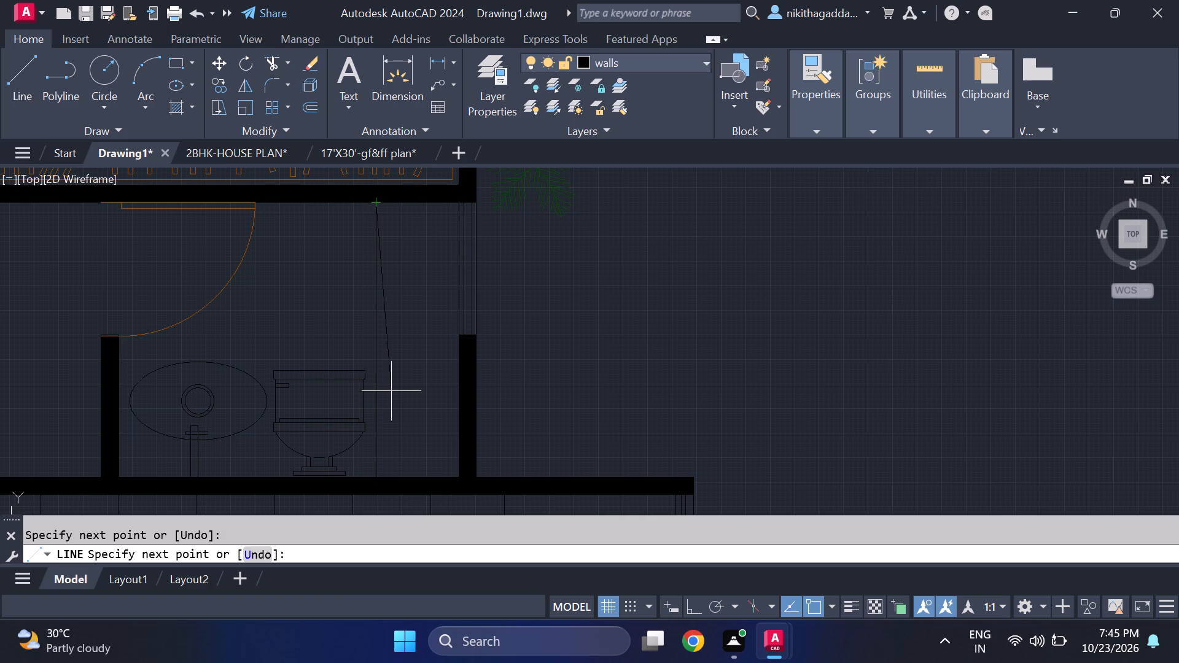
key(Escape)
Look through the 2BHK-HOUSE PLAN and 17'X30'-gf&ff plan drawings for remaining bathroom fixtures to reuse.
scroll(604, 337, down, 3)
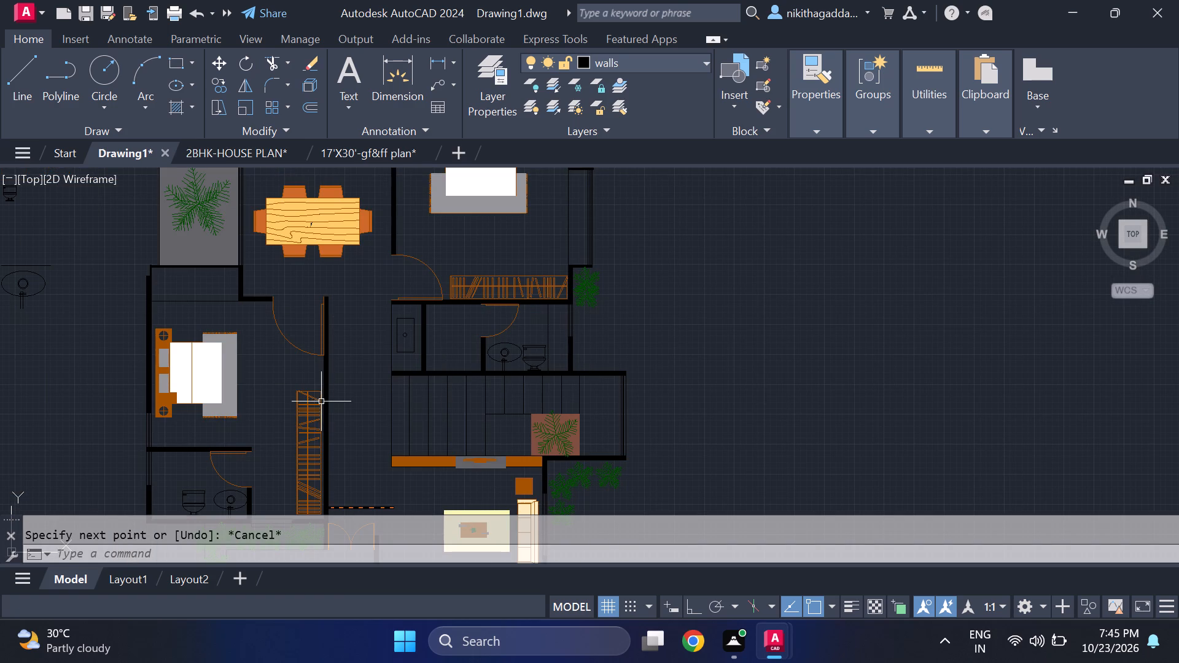
middle_drag(320, 412, 315, 424)
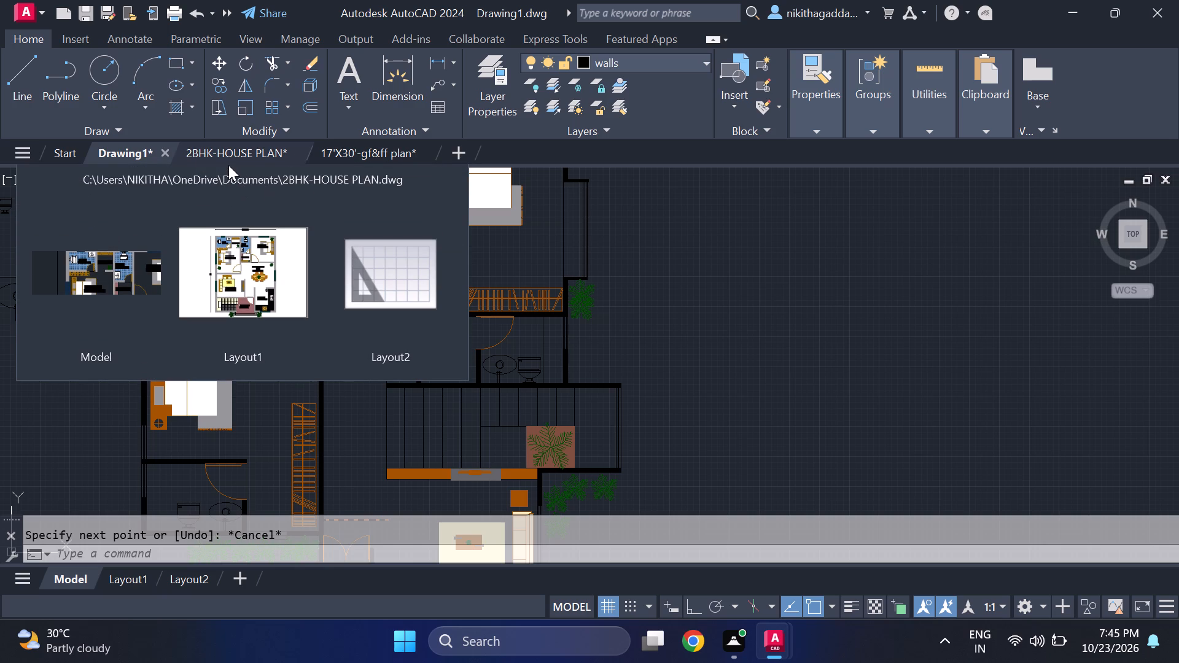
click(225, 155)
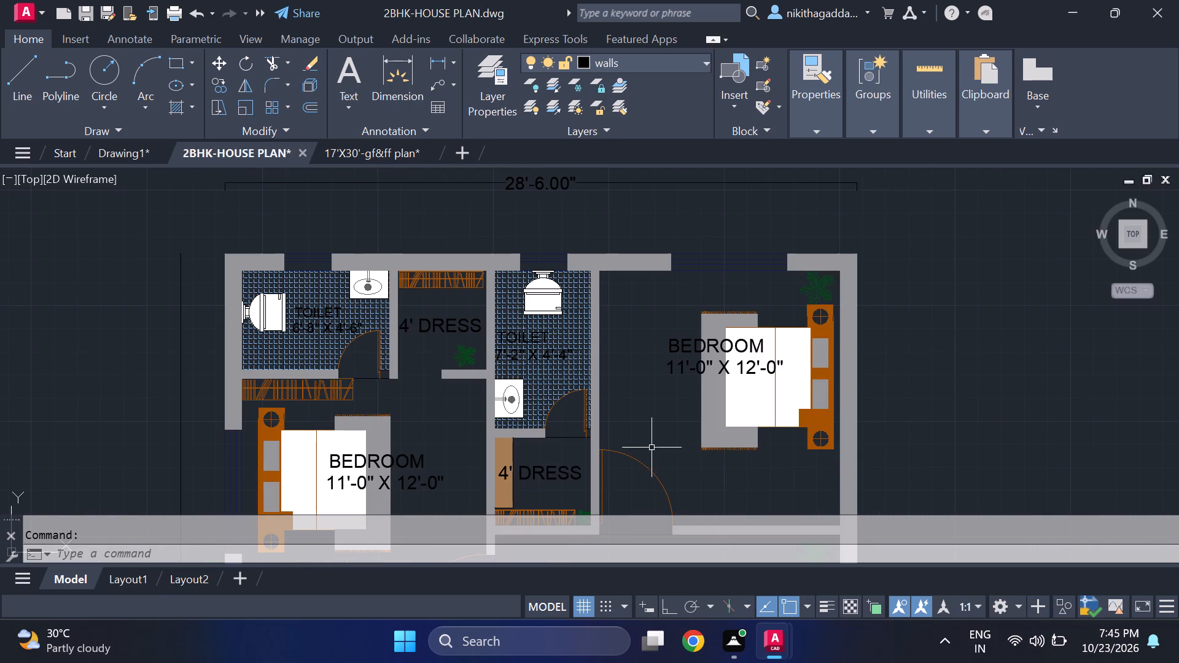
middle_drag(346, 348, 223, 187)
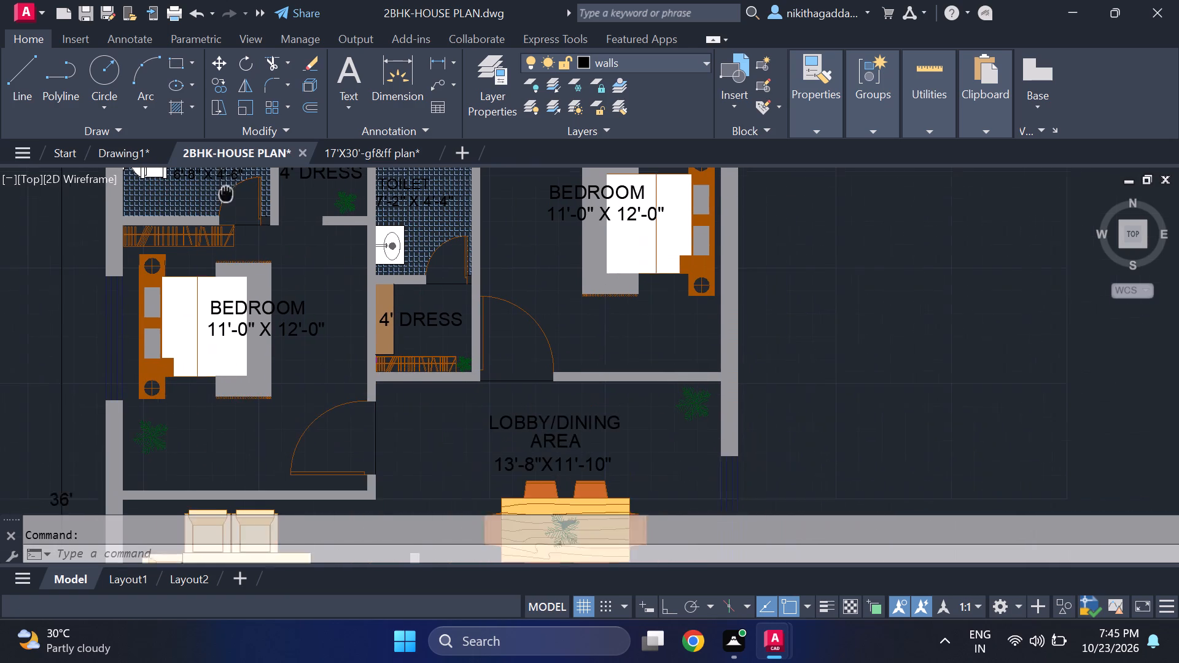
middle_drag(223, 187, 224, 190)
click(369, 147)
scroll(360, 333, down, 4)
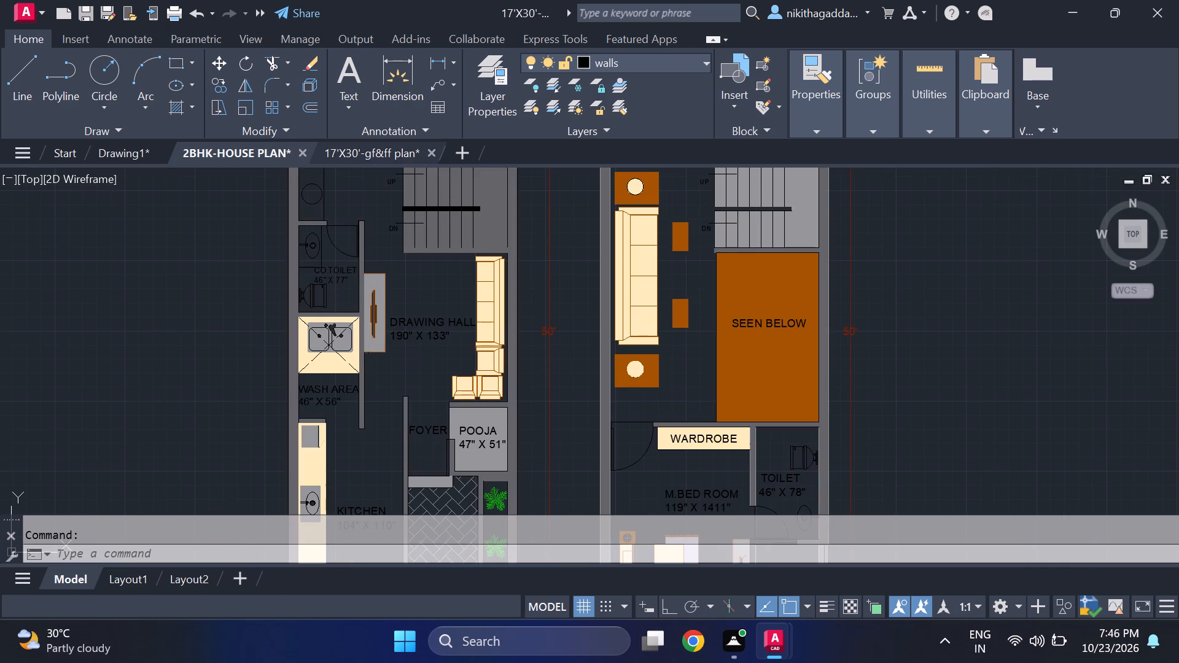
scroll(383, 292, up, 2)
middle_drag(377, 325, 352, 379)
scroll(368, 301, down, 2)
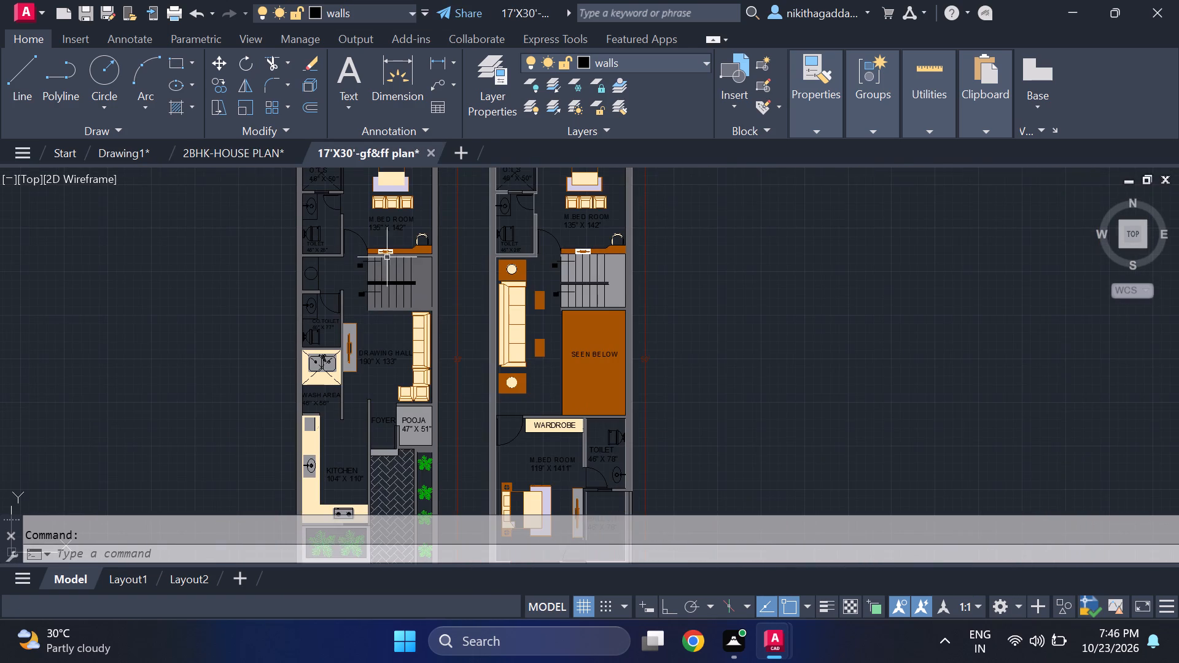
middle_drag(381, 280, 344, 338)
Open the drawing 20'X60'-gf and ff plan from the Documents folder.
click(18, 153)
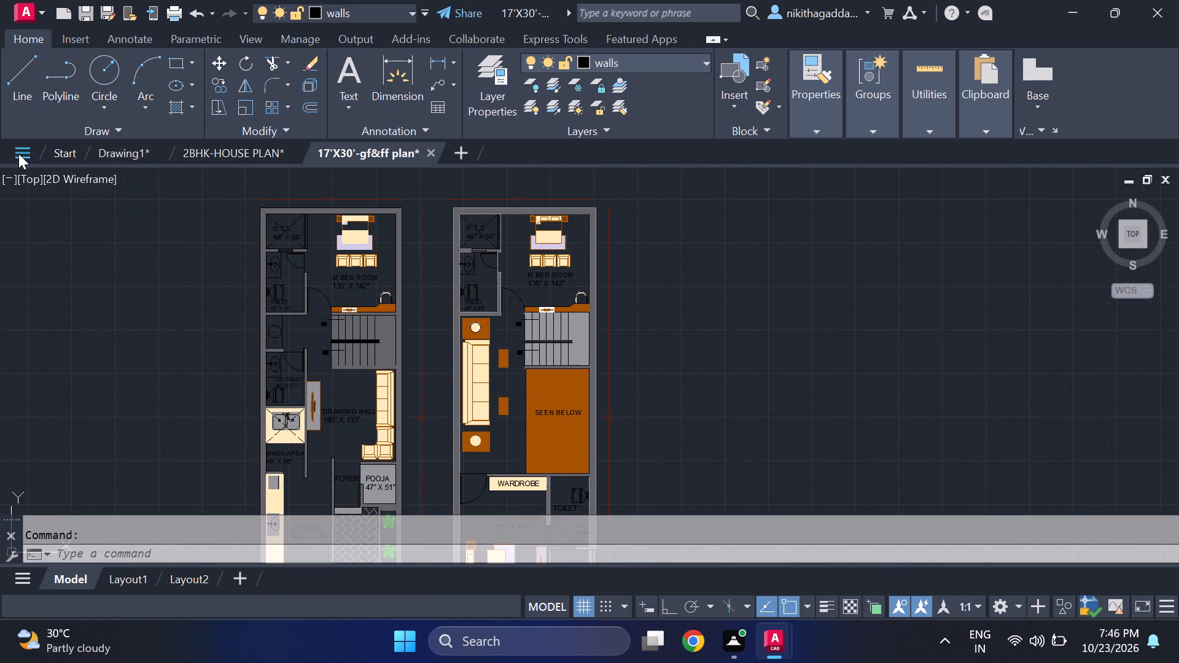
drag(67, 357, 65, 351)
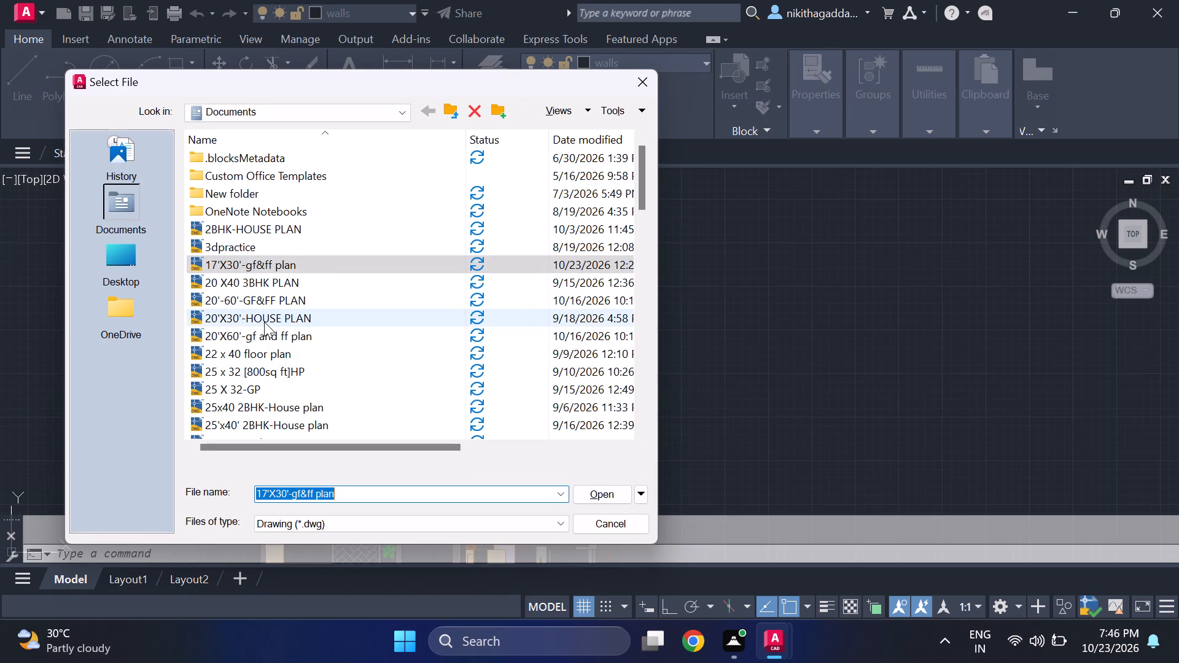
click(242, 338)
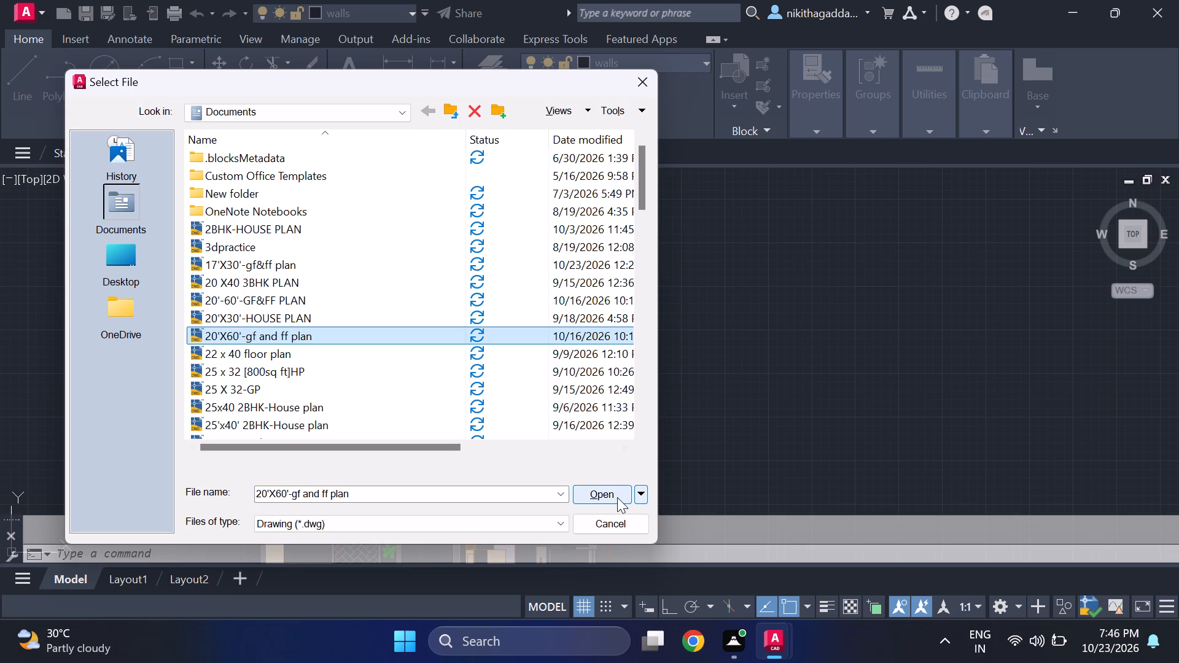
drag(618, 497, 612, 487)
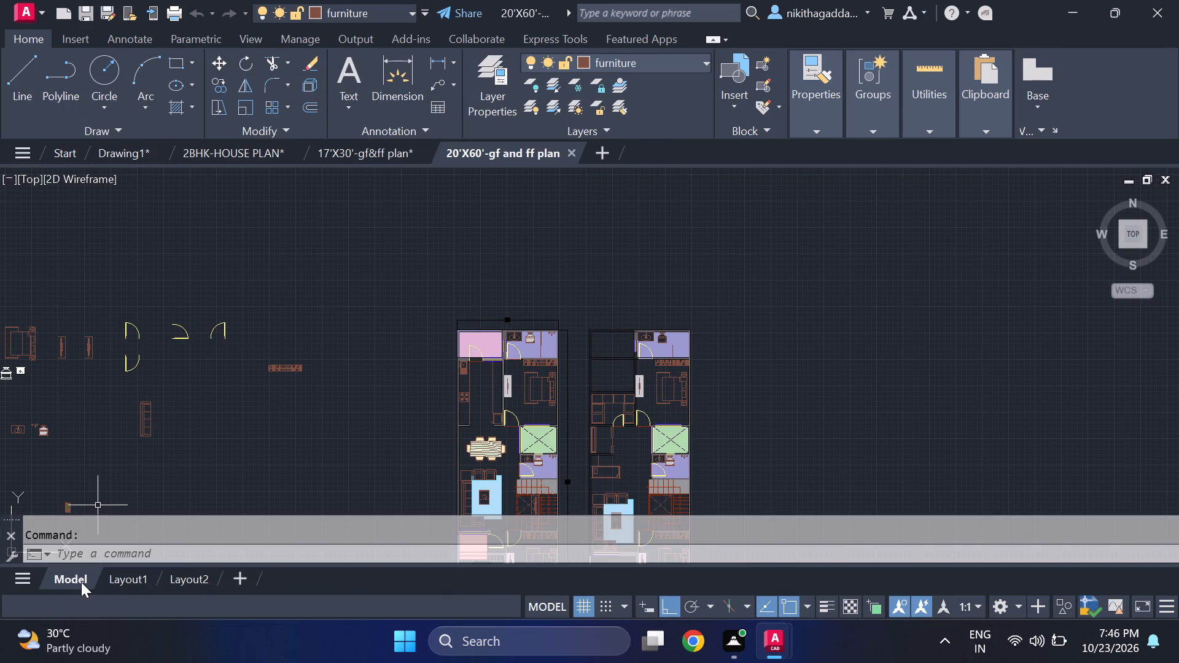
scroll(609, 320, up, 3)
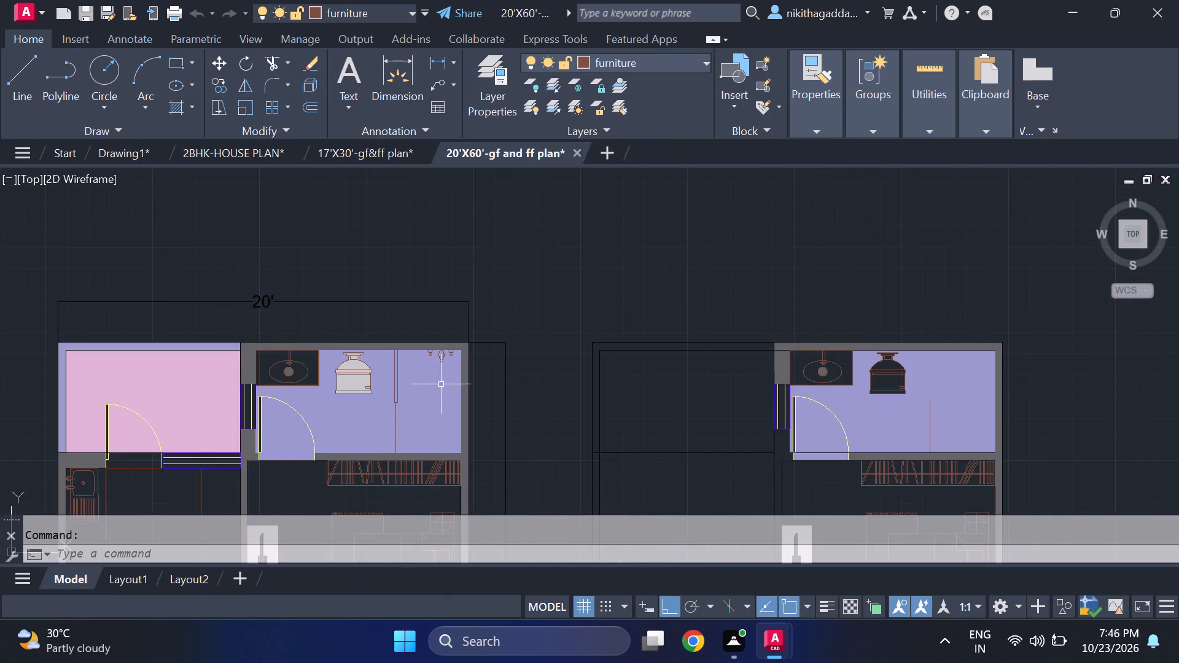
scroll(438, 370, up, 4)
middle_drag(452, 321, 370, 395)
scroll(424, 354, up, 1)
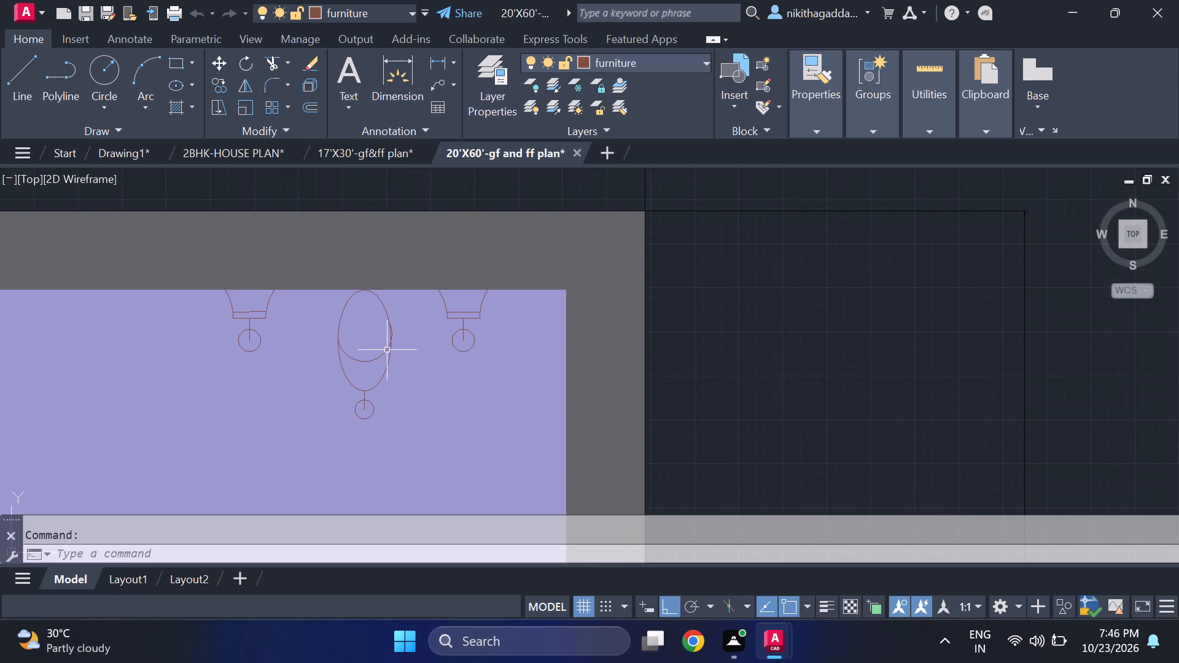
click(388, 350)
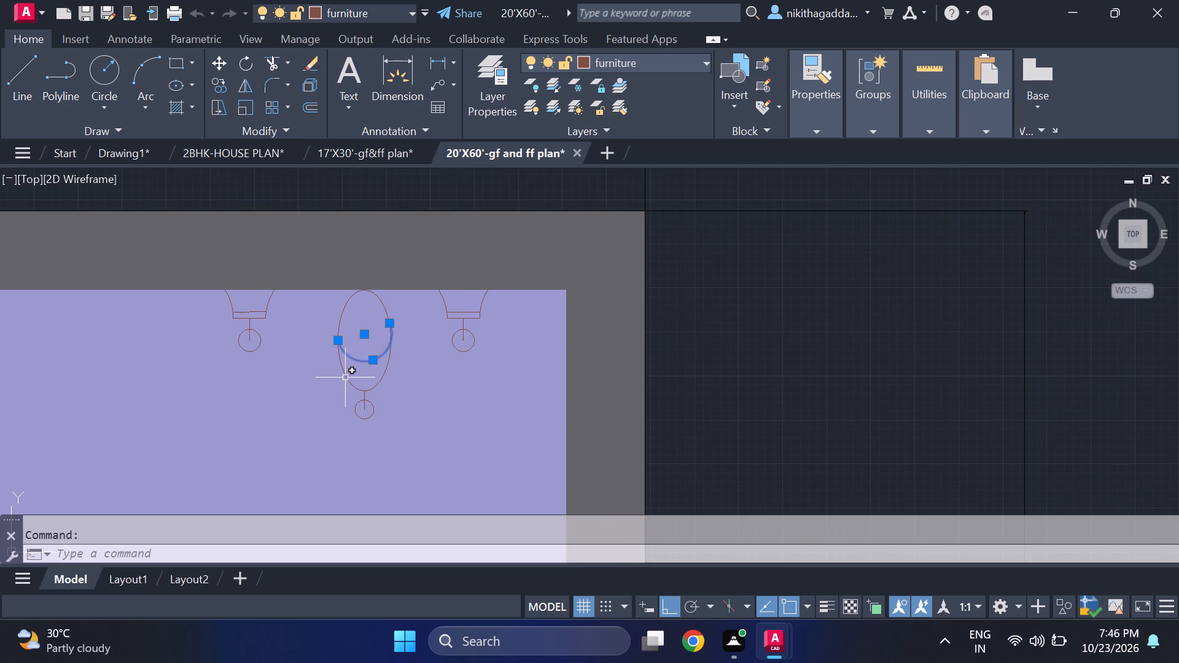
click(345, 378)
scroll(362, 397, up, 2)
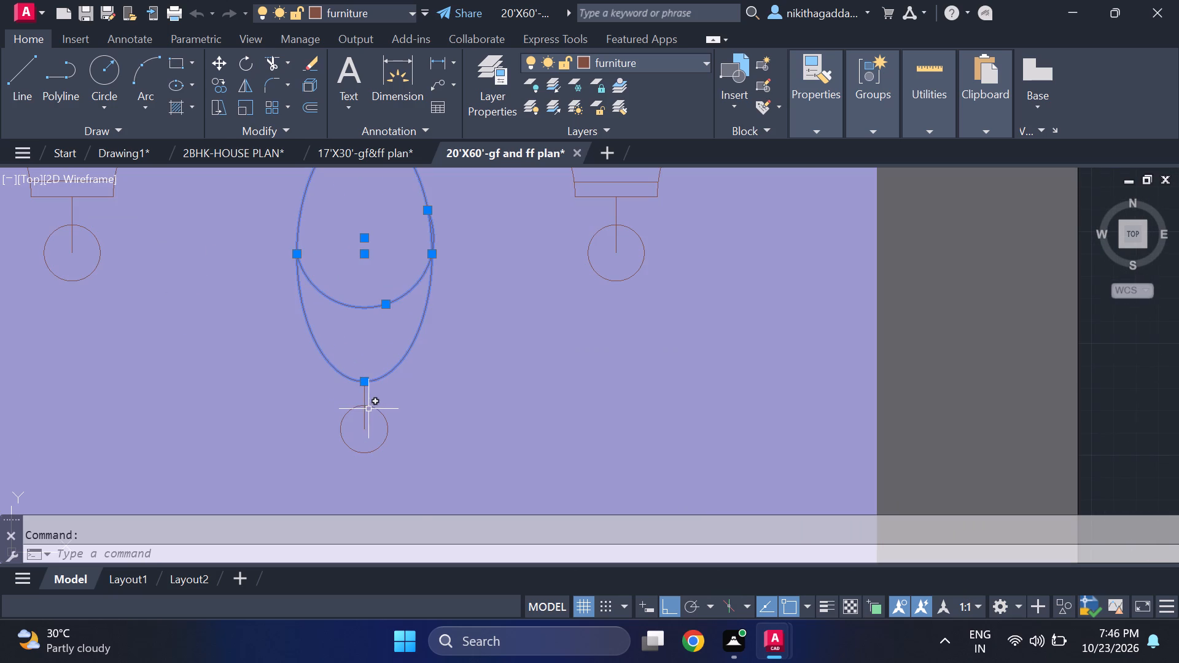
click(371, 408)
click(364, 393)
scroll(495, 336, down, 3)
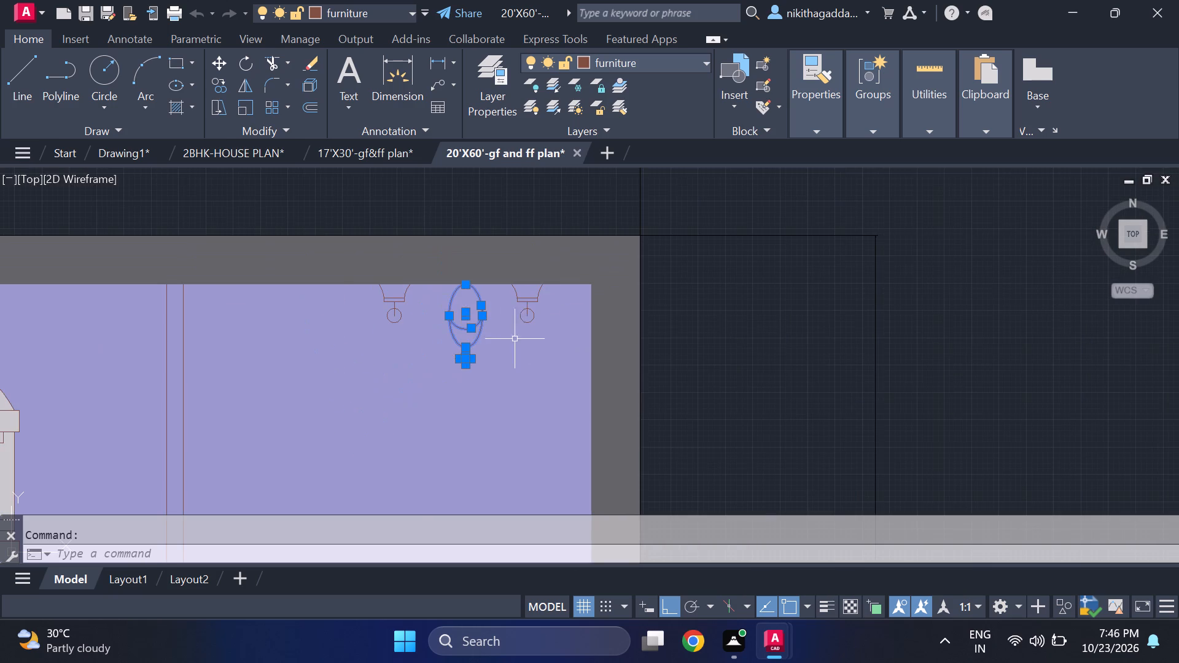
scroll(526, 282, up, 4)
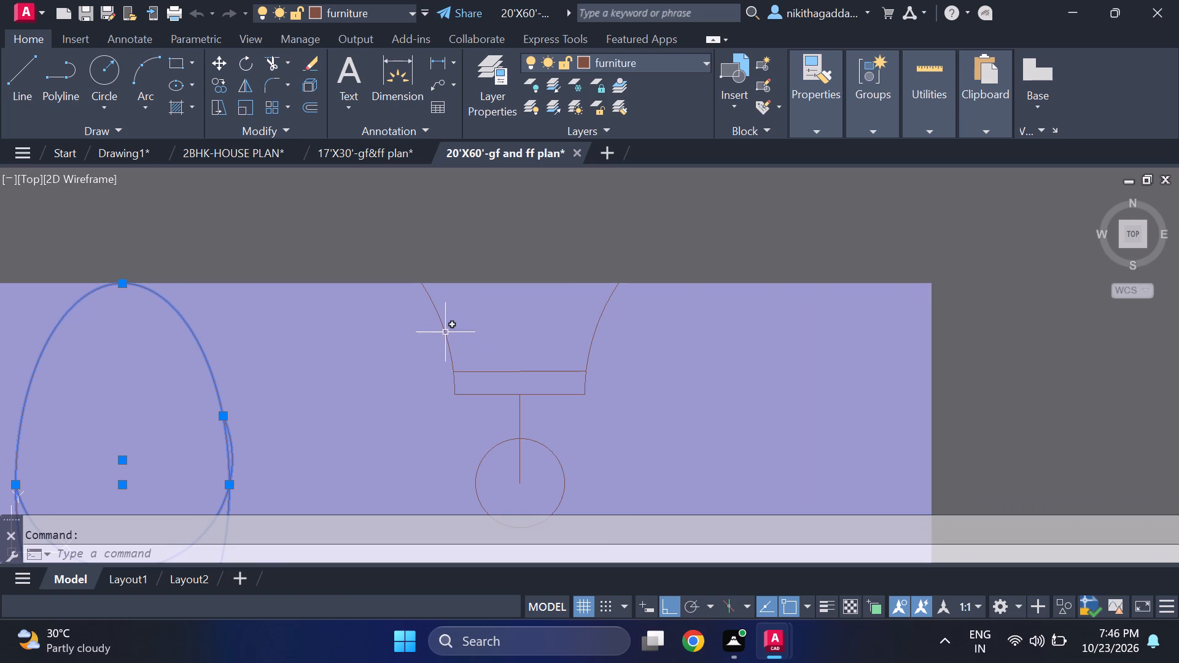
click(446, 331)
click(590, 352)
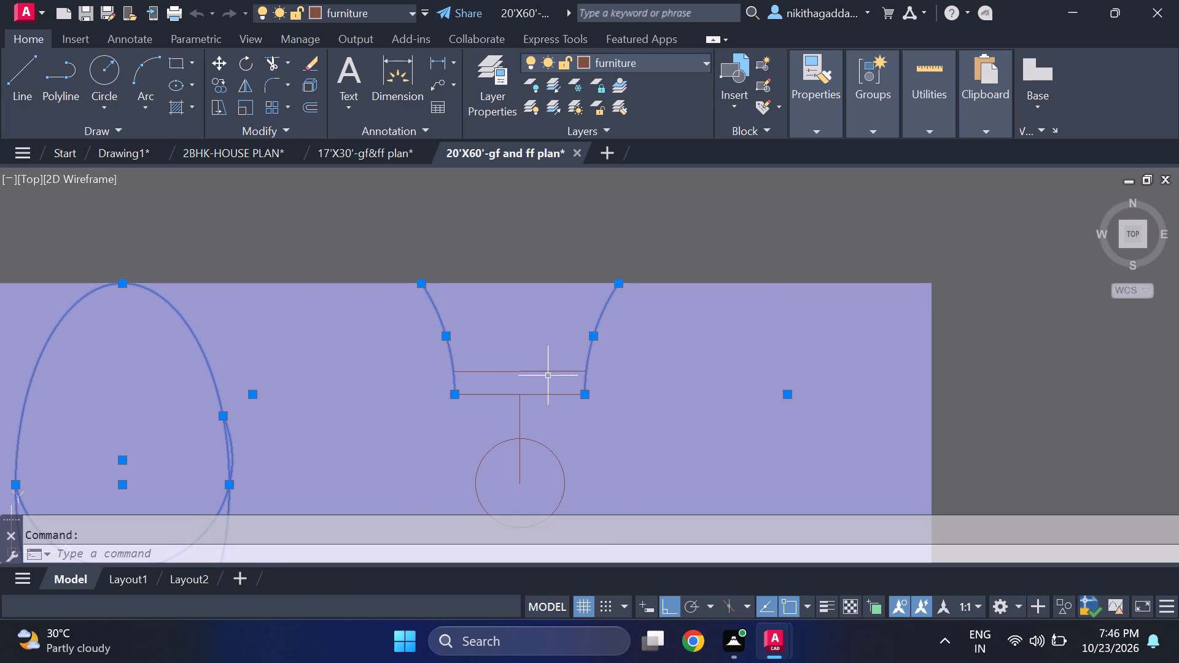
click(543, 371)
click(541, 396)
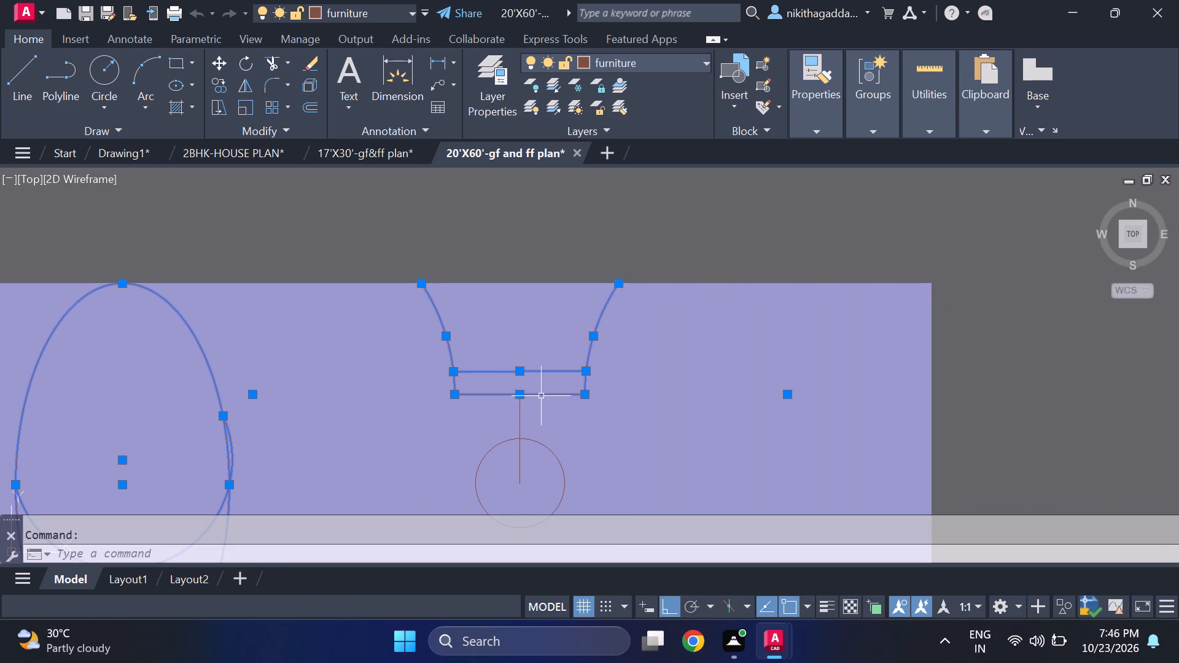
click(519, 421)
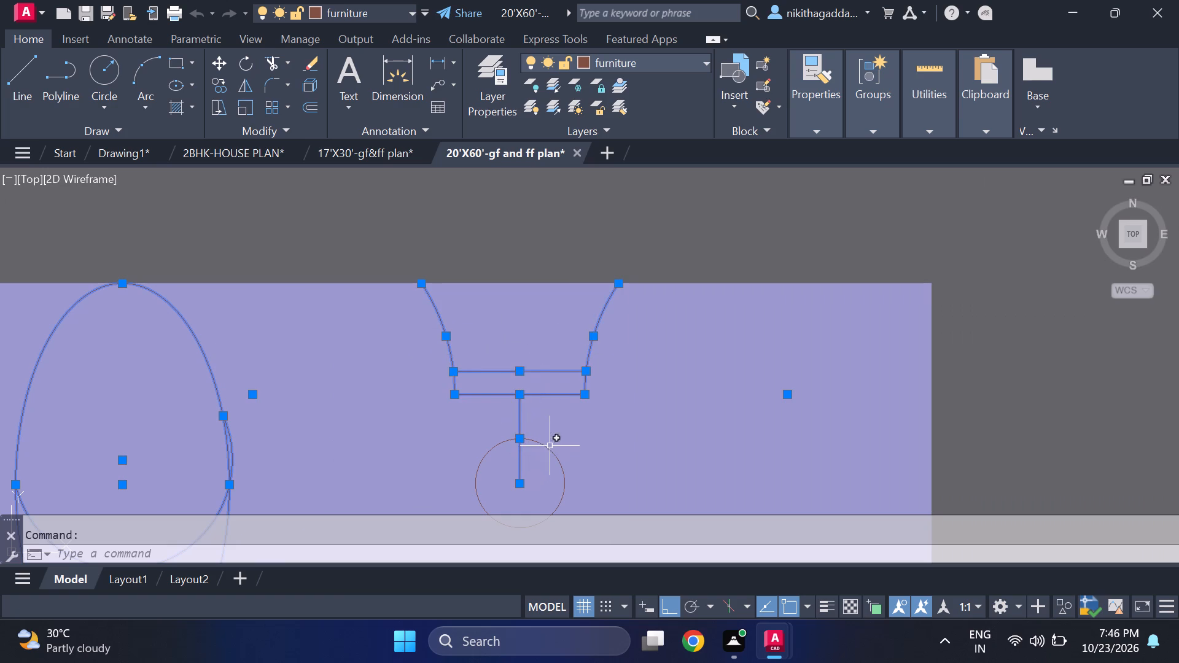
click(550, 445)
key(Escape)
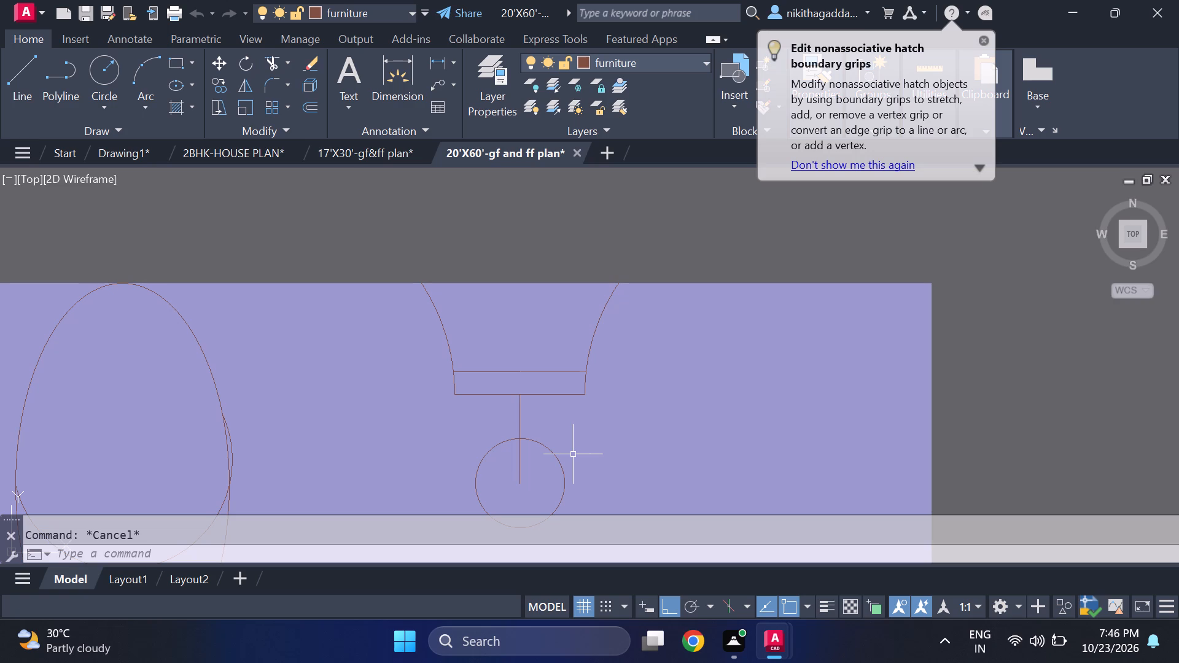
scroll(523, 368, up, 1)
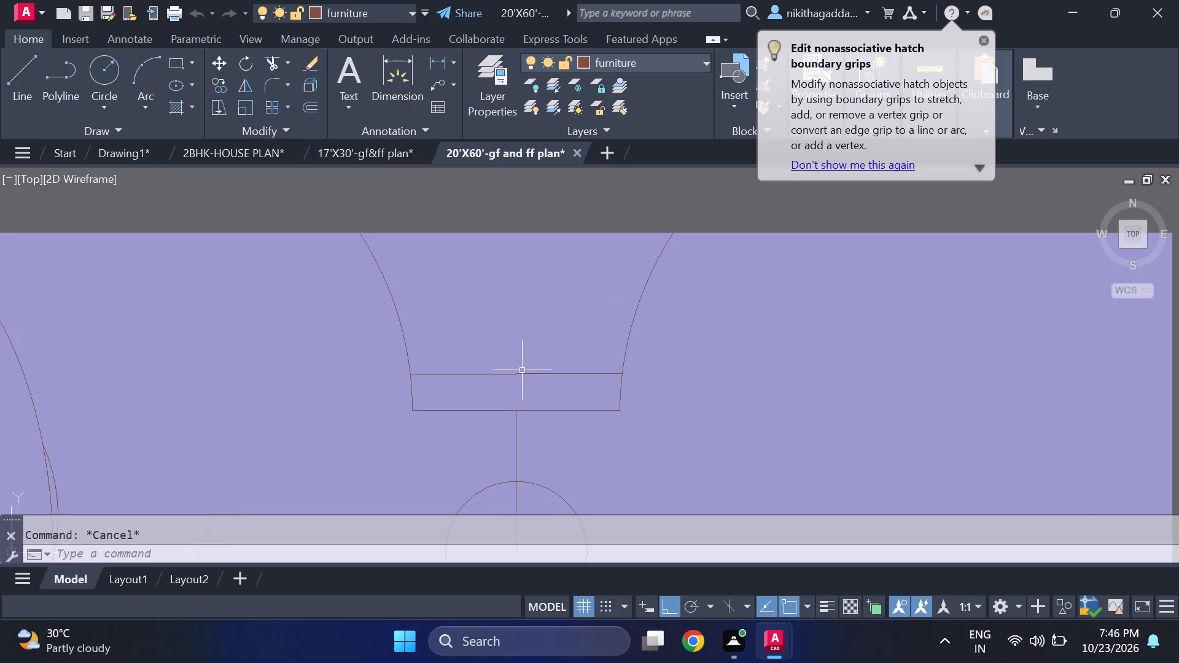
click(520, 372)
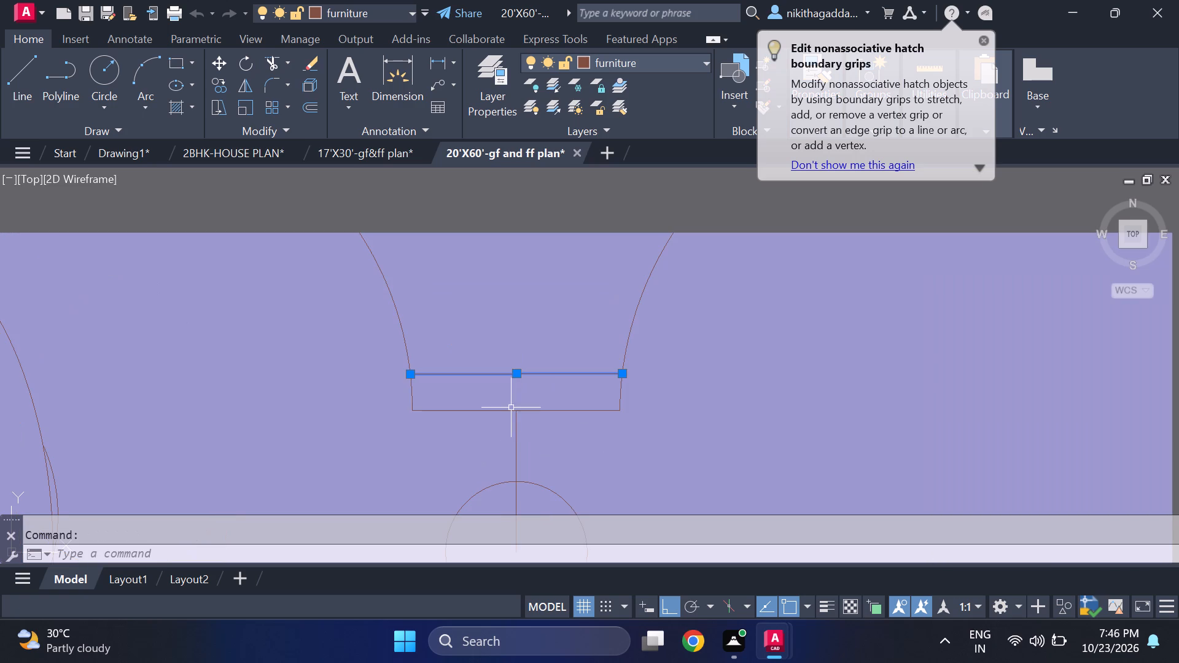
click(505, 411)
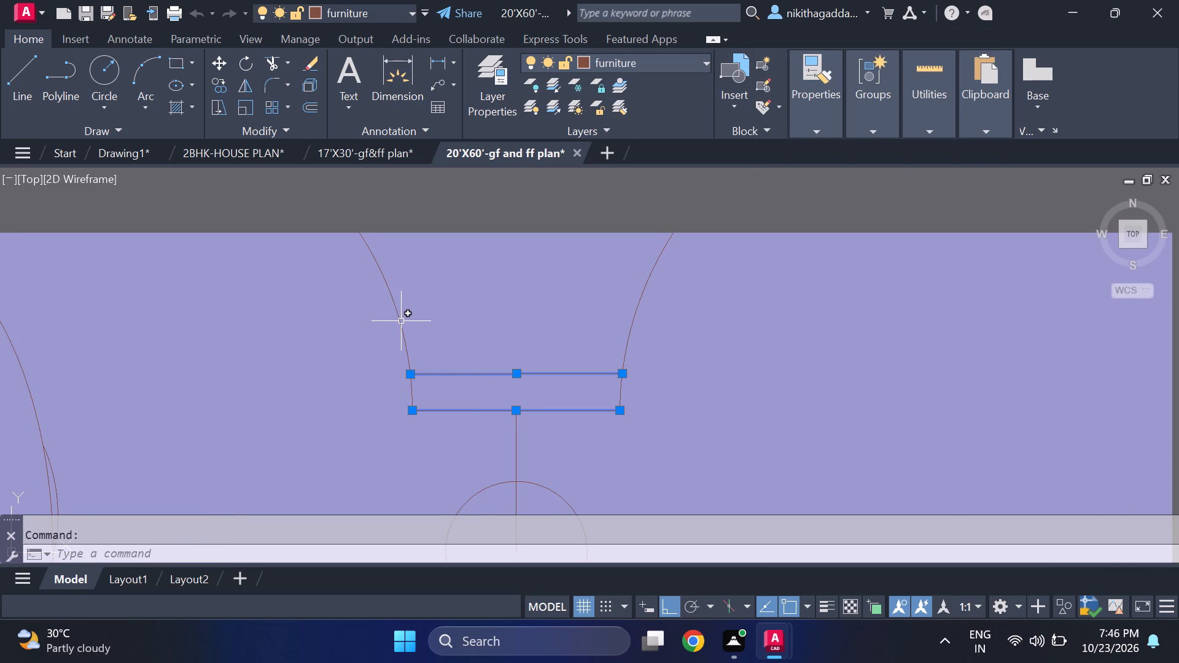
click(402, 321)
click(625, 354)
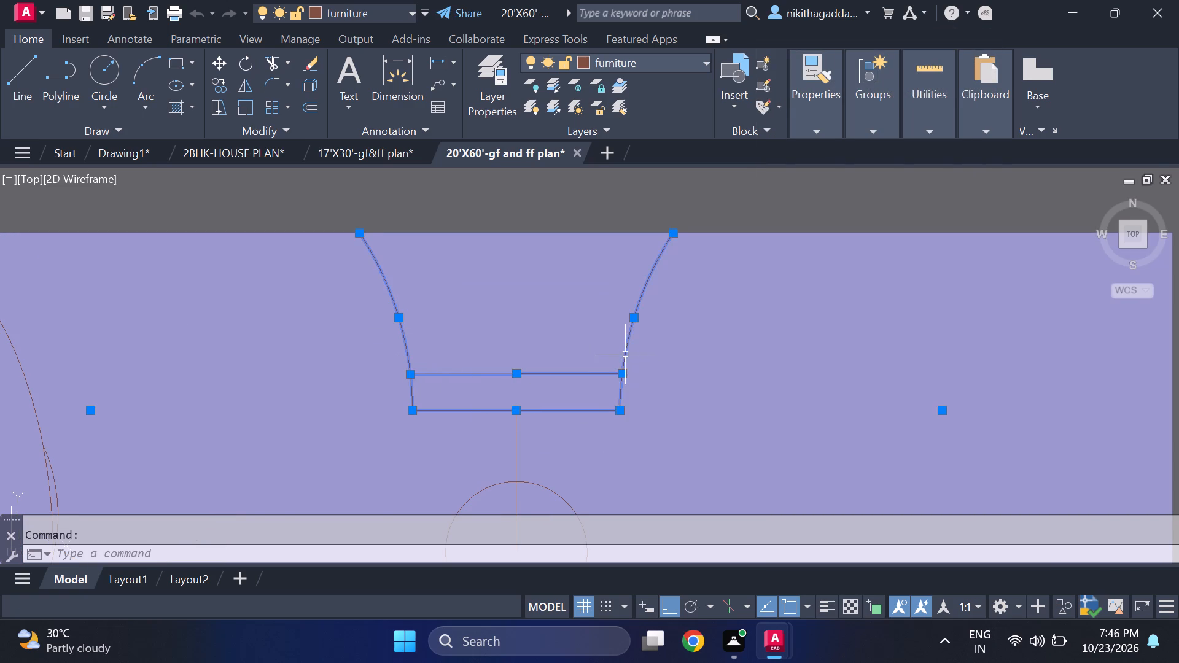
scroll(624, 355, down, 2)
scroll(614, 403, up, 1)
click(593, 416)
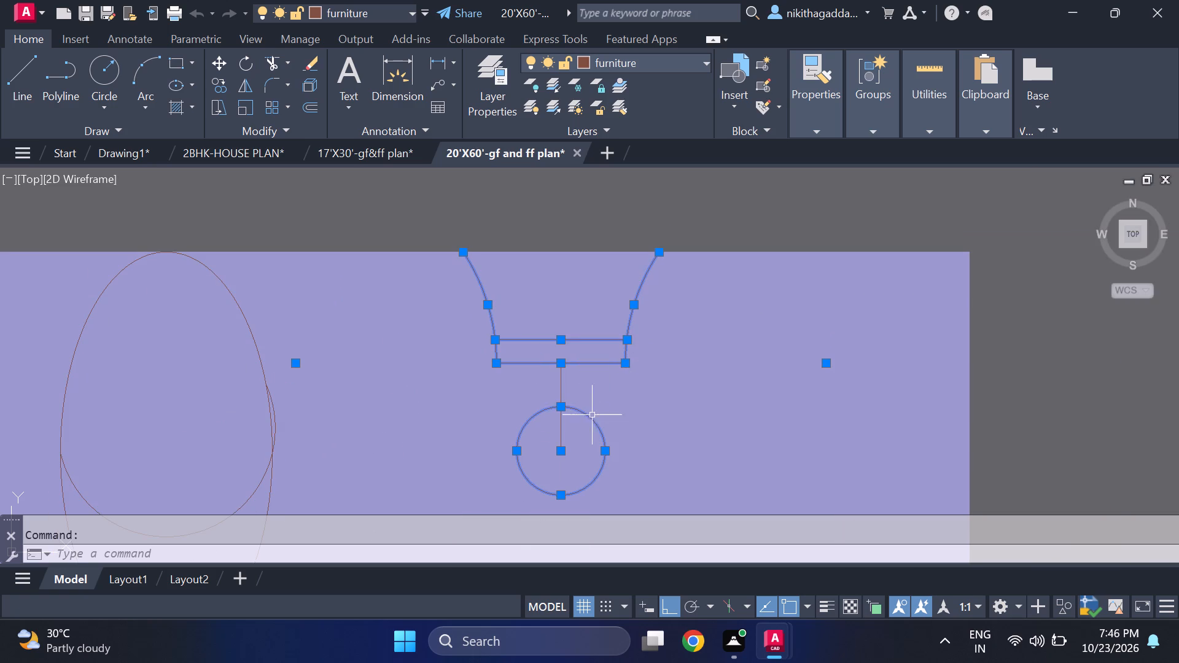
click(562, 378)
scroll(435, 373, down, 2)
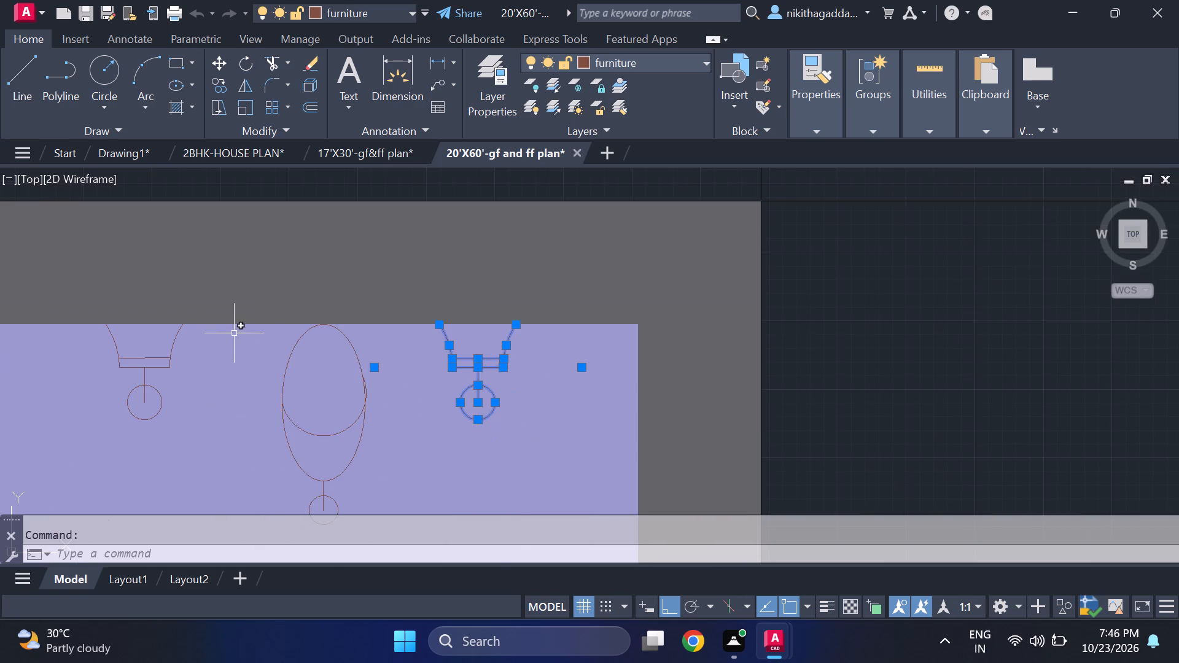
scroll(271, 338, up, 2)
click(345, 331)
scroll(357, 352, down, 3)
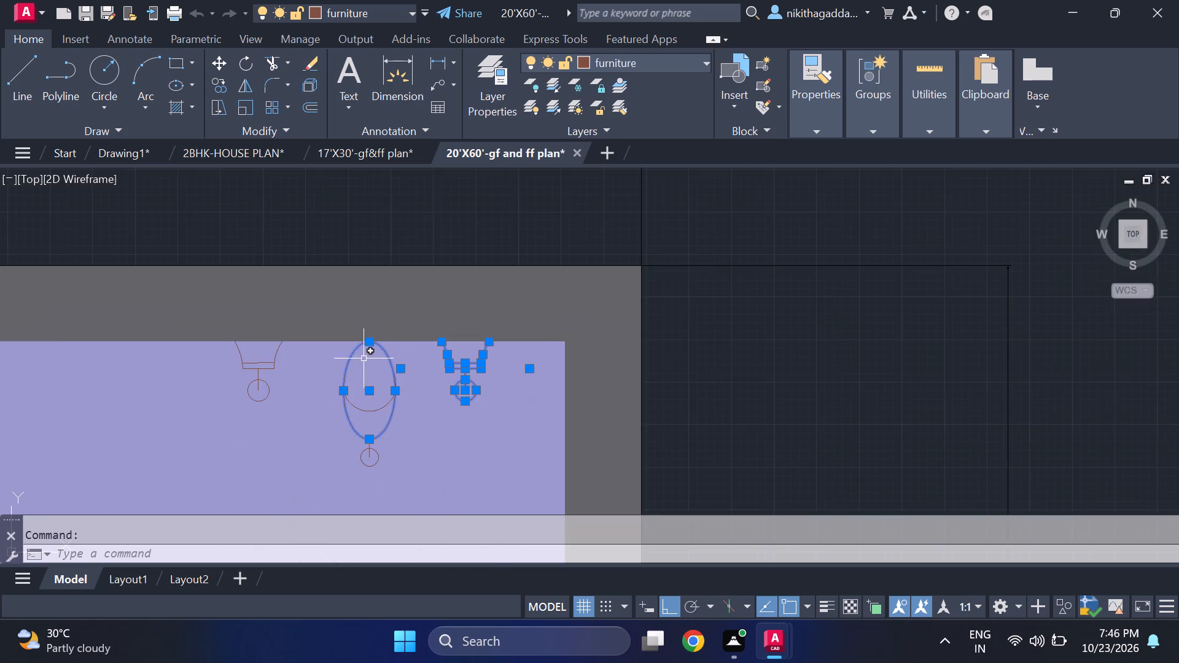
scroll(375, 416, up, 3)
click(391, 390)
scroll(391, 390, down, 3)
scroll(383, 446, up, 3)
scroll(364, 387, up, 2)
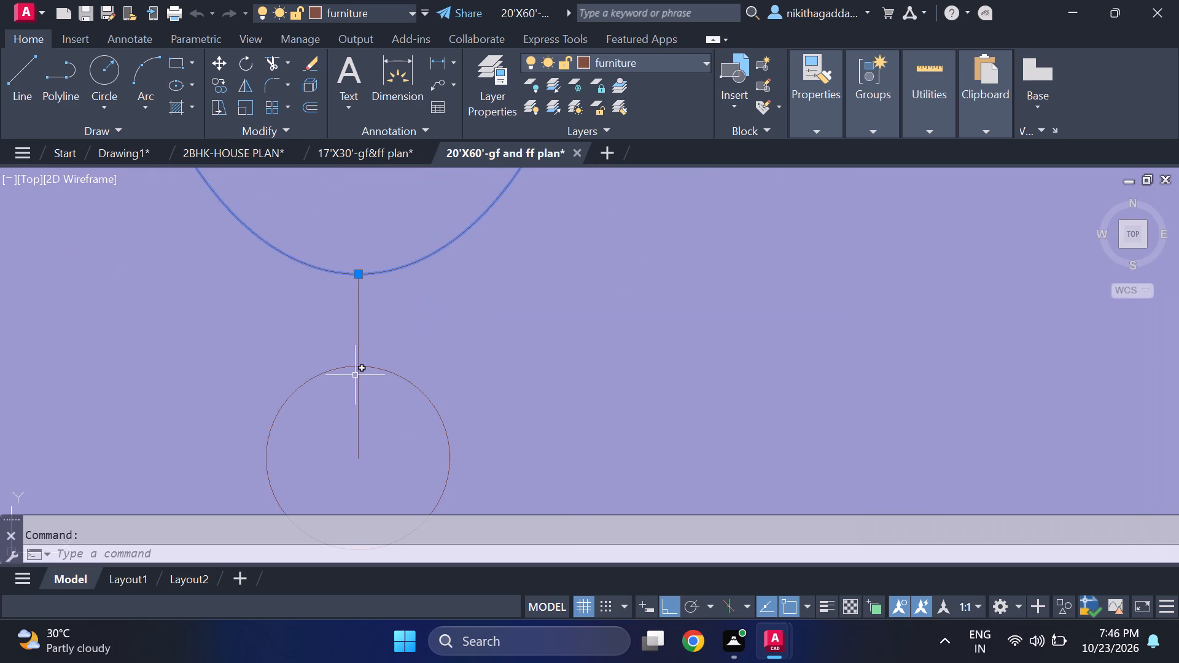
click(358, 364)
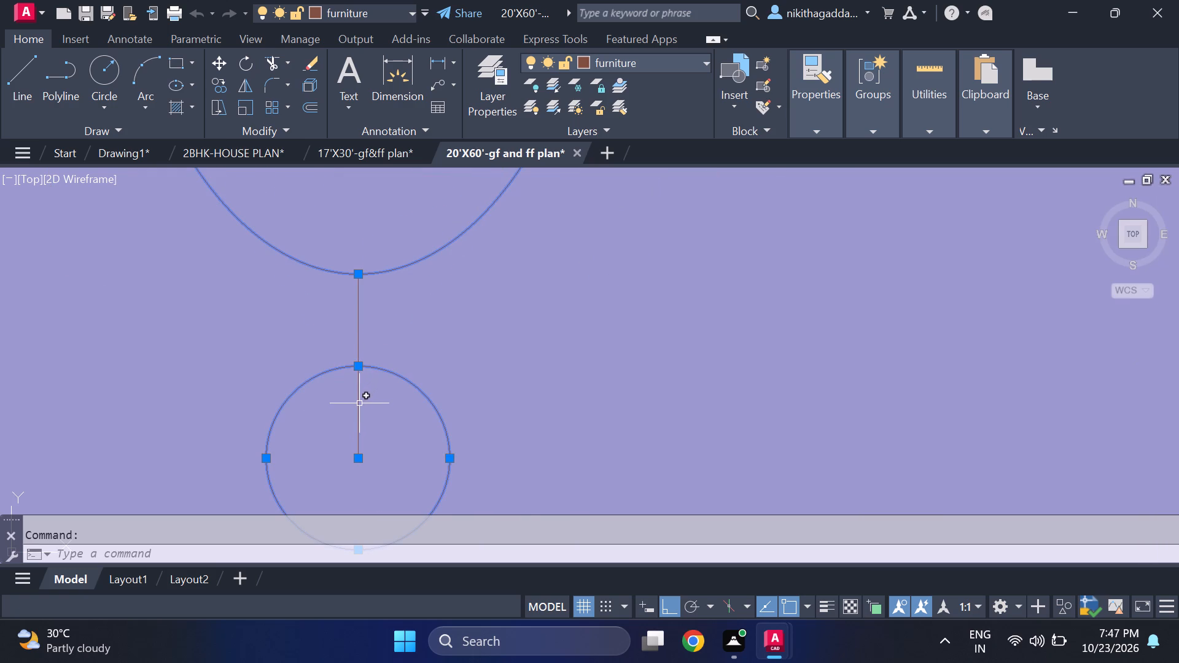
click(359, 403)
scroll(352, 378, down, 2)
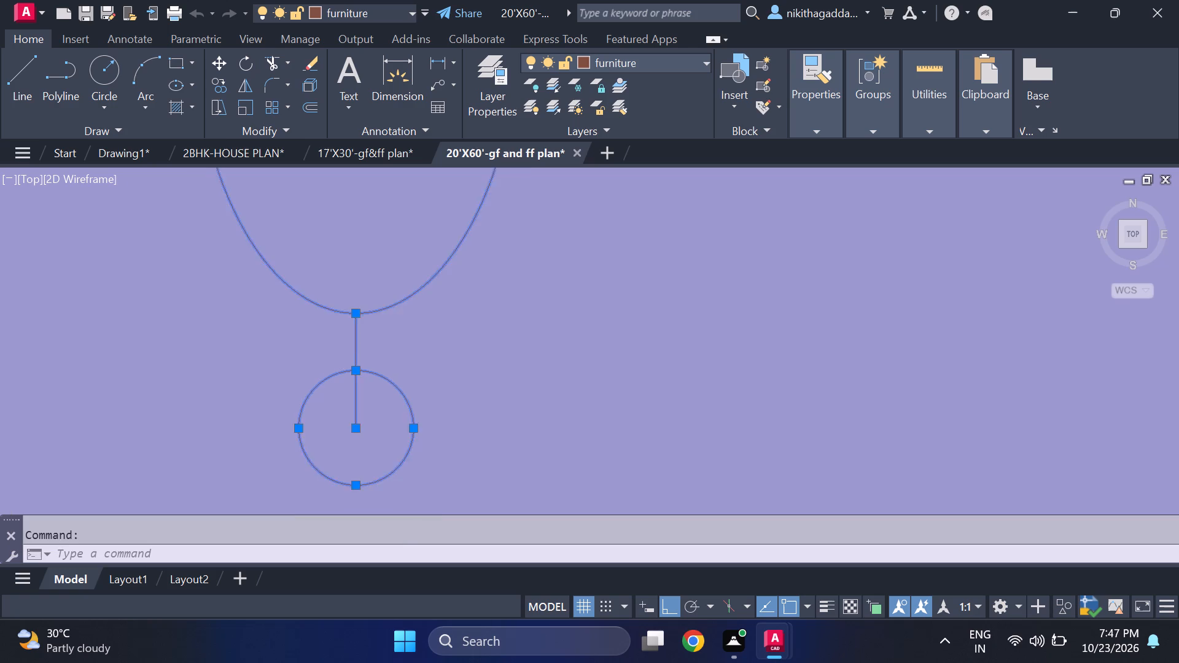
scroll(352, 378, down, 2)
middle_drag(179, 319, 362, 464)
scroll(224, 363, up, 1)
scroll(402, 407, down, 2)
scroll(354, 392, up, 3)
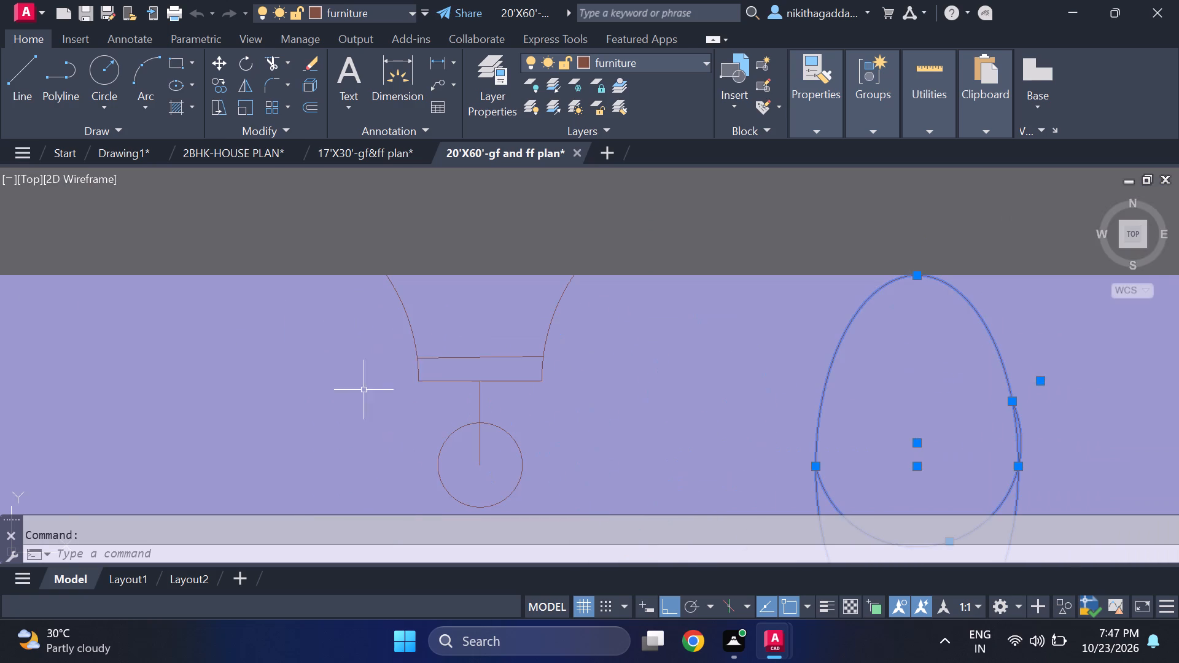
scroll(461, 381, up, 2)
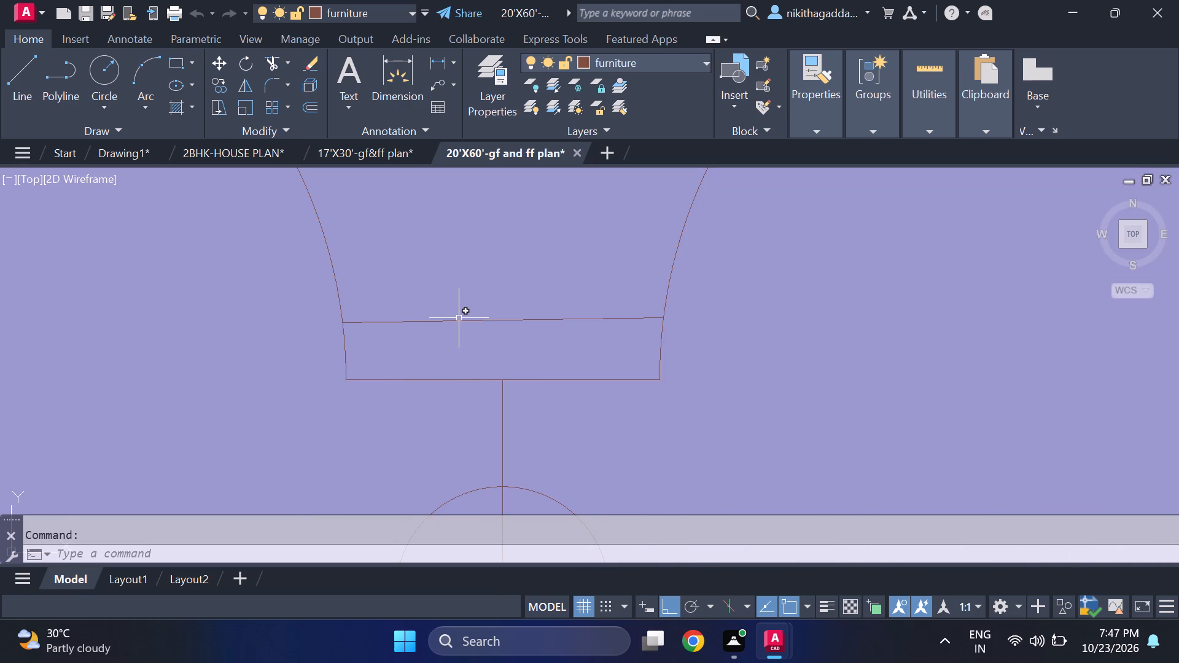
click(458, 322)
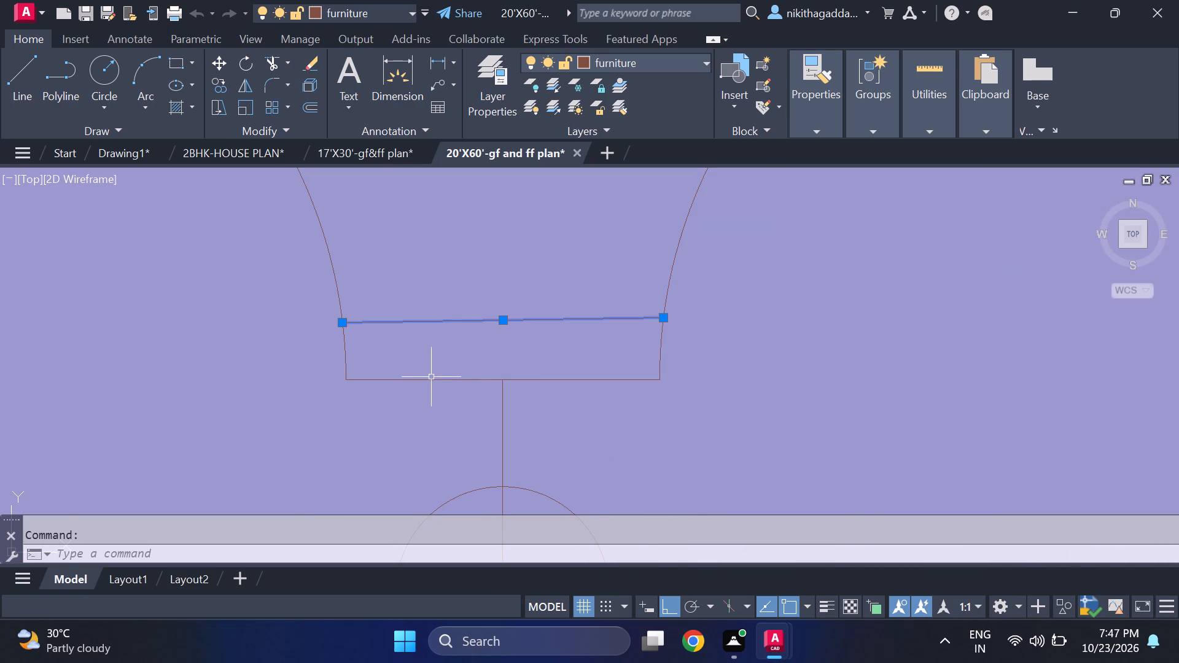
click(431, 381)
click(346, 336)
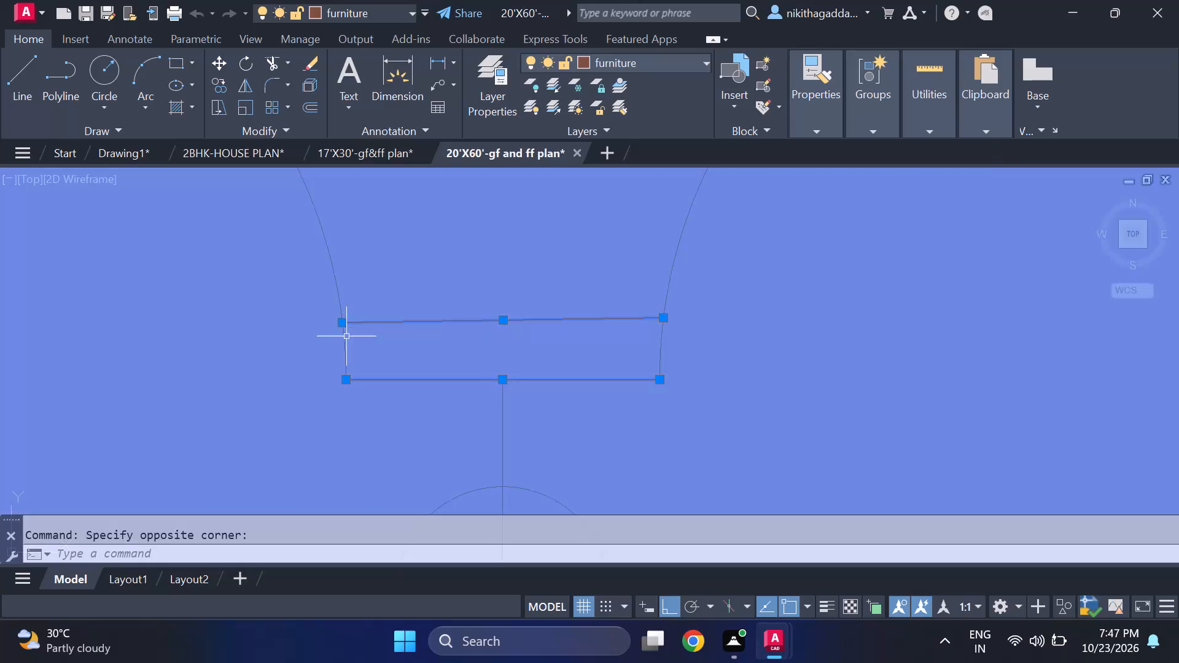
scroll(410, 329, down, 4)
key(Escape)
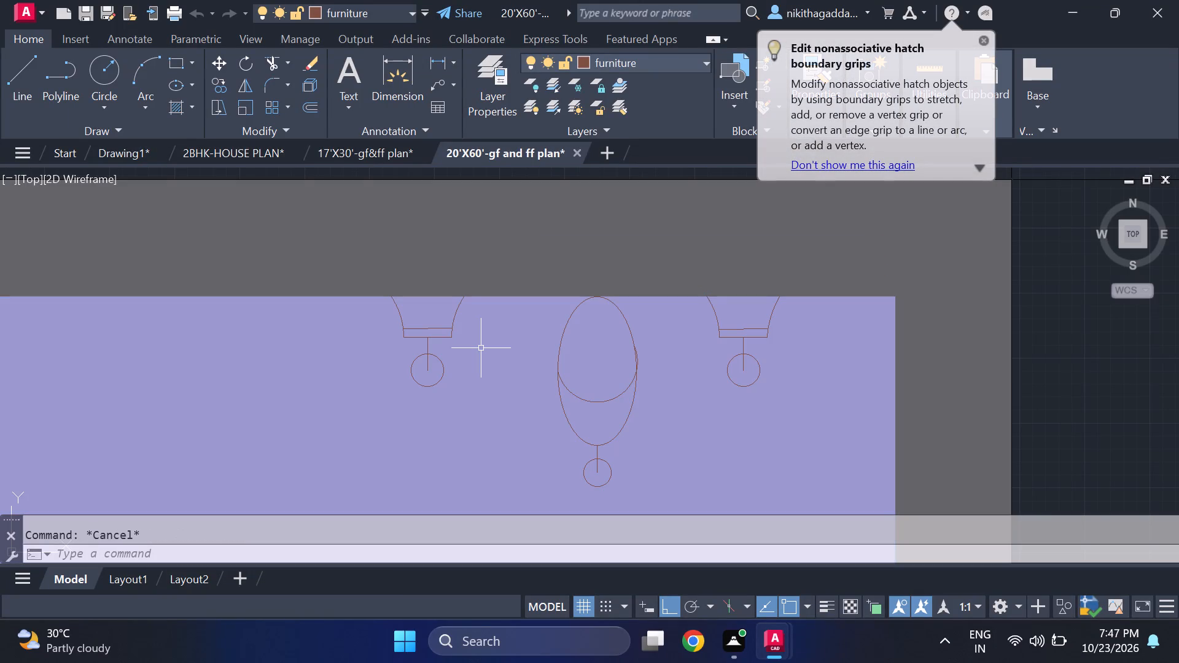
Select all parts of the west flared fixture on the room's north wall: both horizontal lines, both side arcs, the stem and the circle.
scroll(437, 319, up, 3)
click(423, 347)
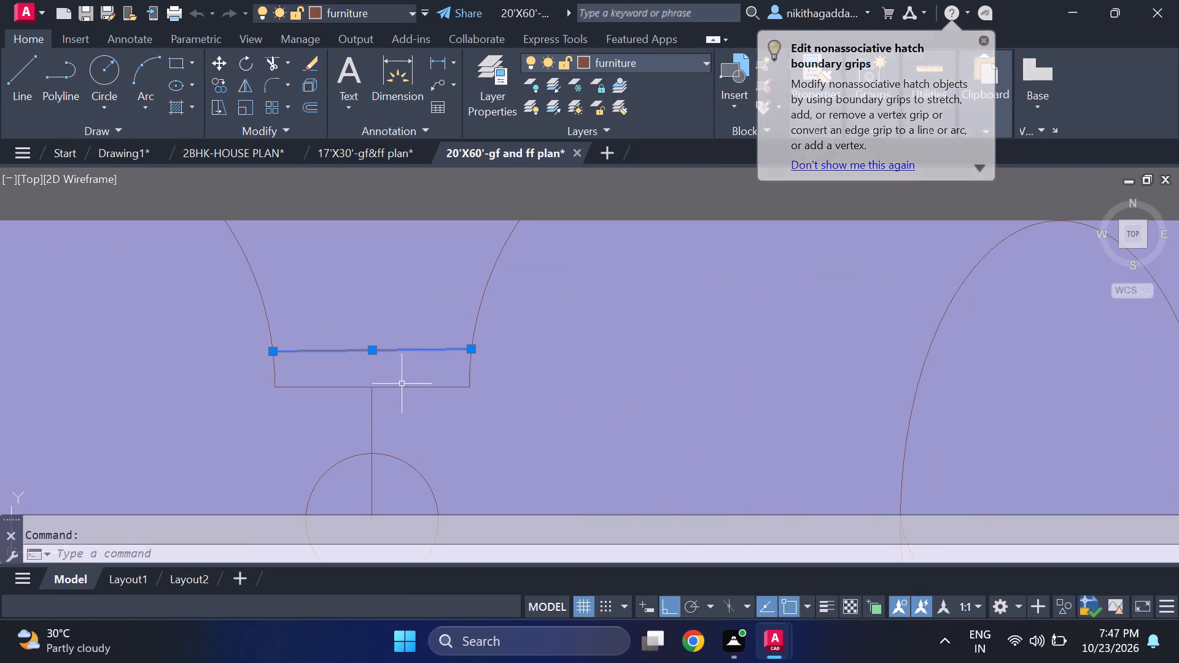
click(411, 388)
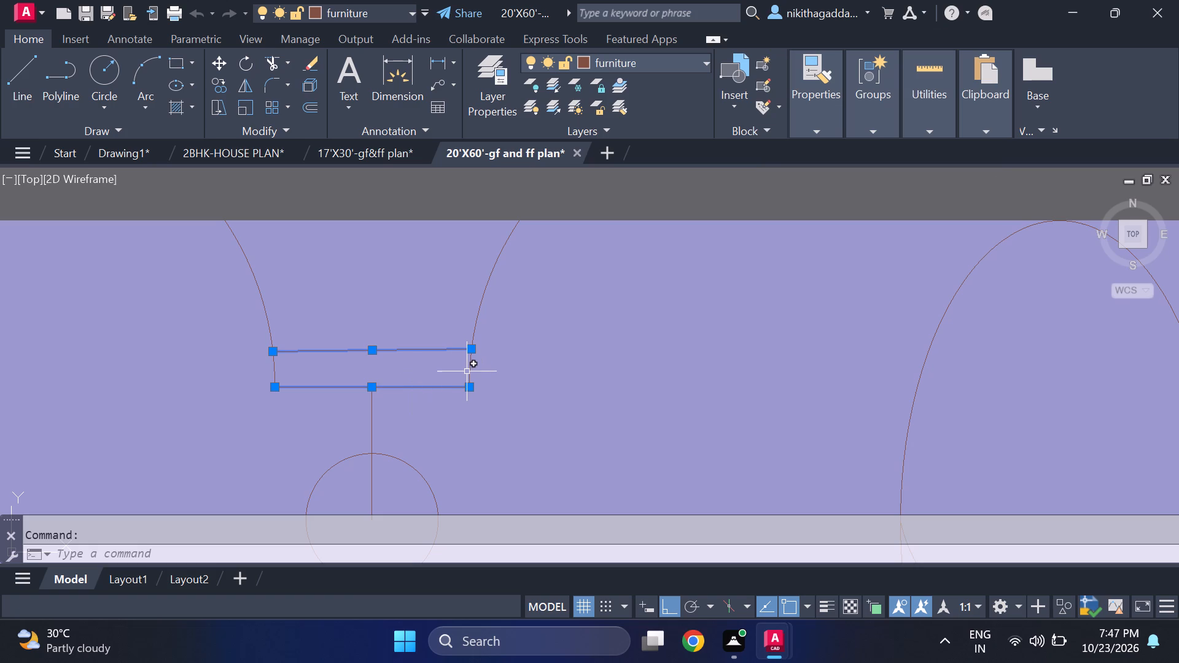
click(470, 363)
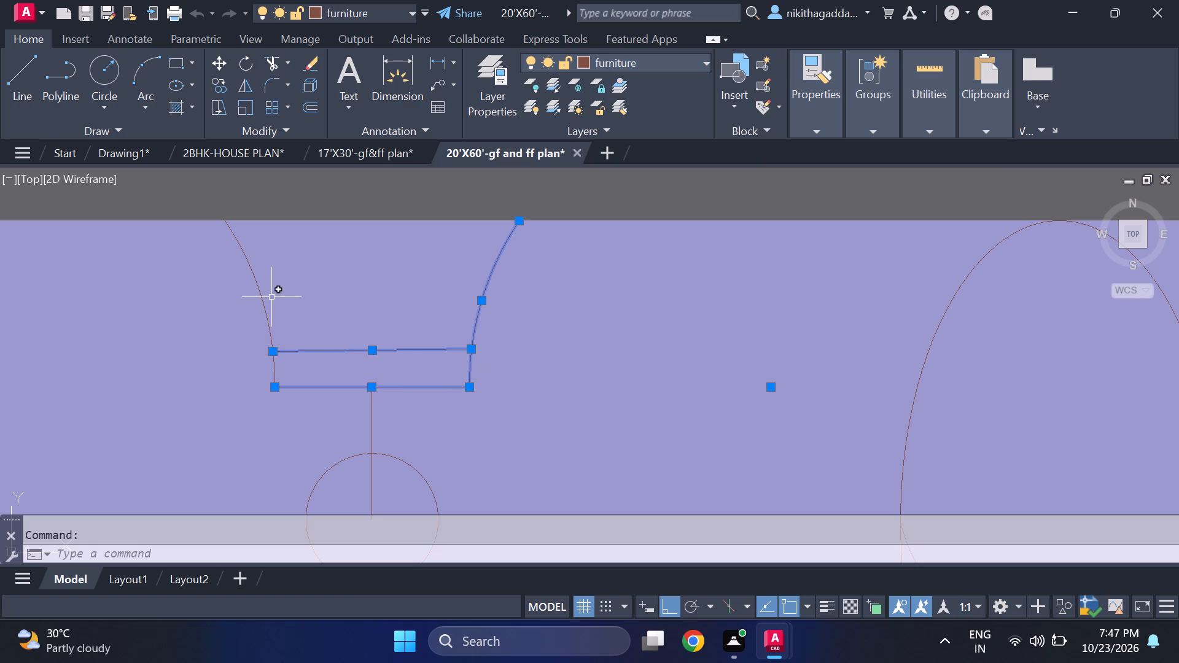
click(258, 285)
scroll(322, 265, down, 3)
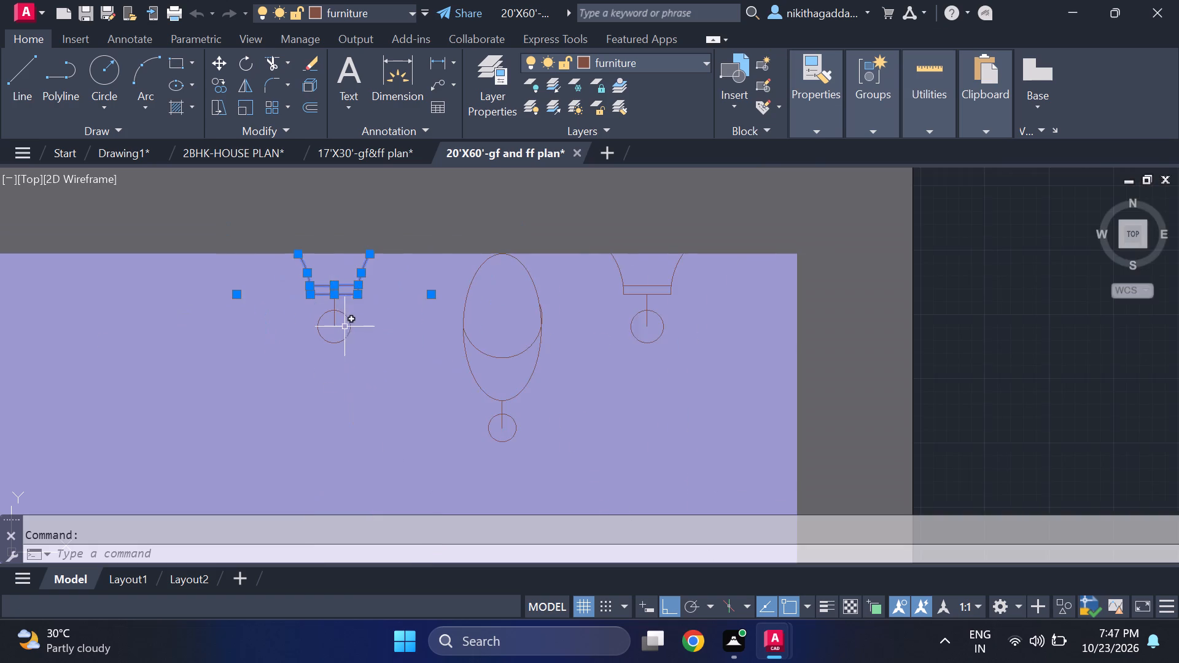
scroll(341, 324, up, 3)
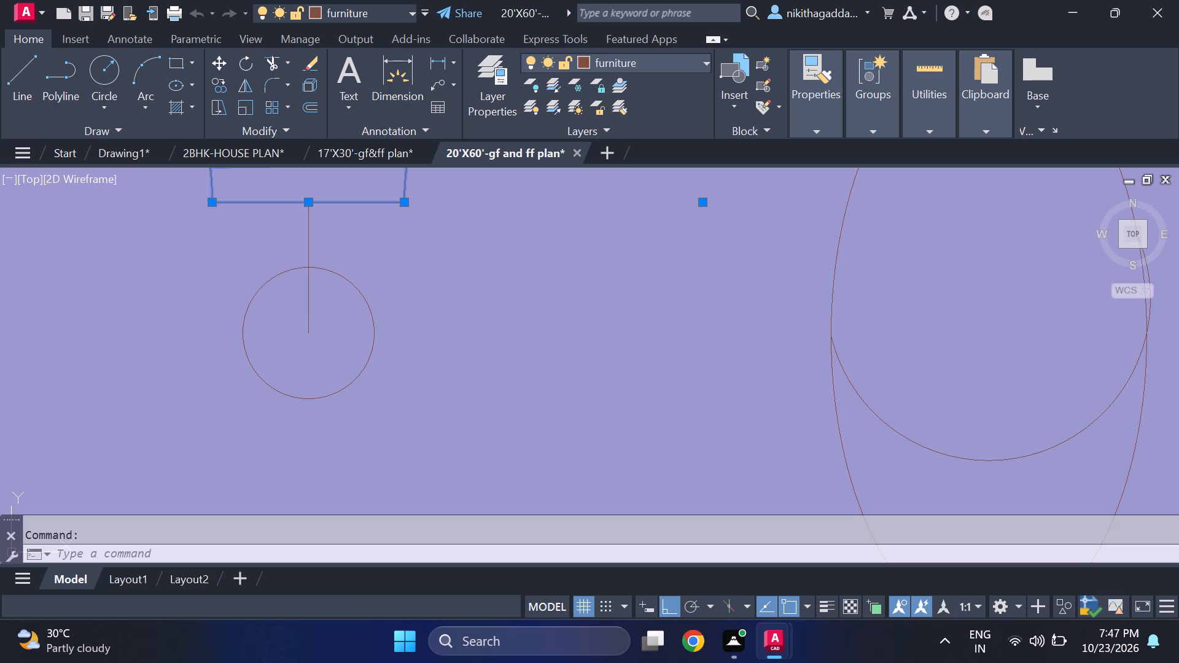
click(308, 278)
scroll(321, 274, up, 2)
click(337, 263)
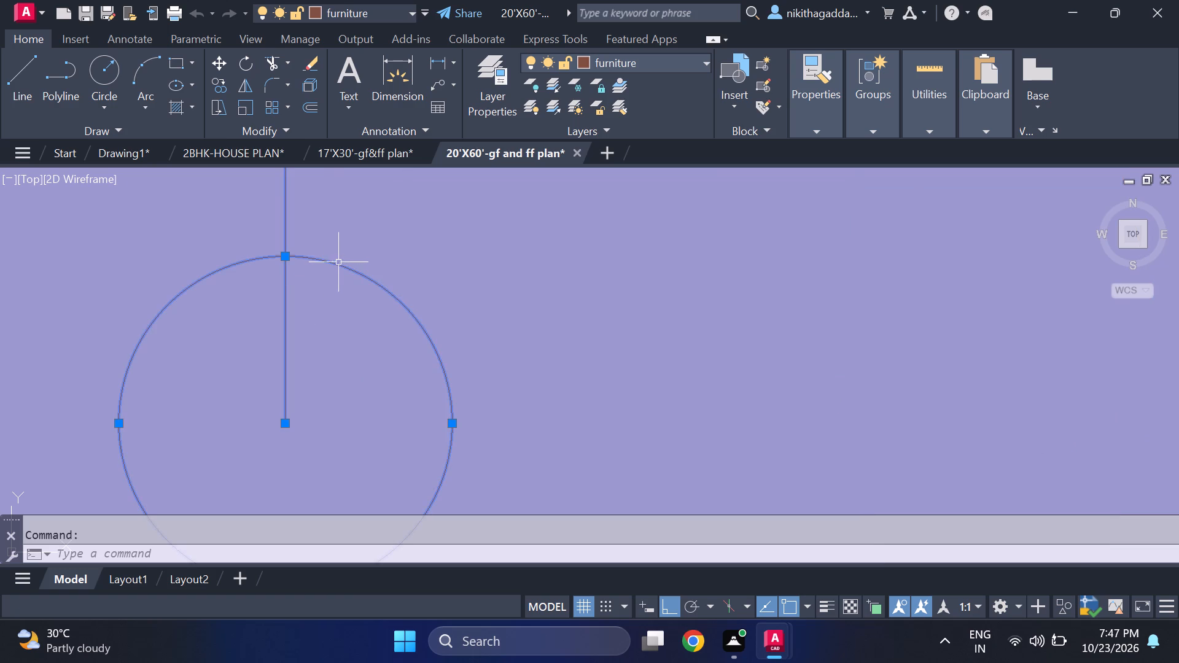
Add the oval fixture between the two flared ones to the selection, including its ellipse, inner arc, stem line and small circle.
scroll(383, 261, down, 4)
middle_drag(564, 327, 463, 384)
scroll(500, 391, up, 4)
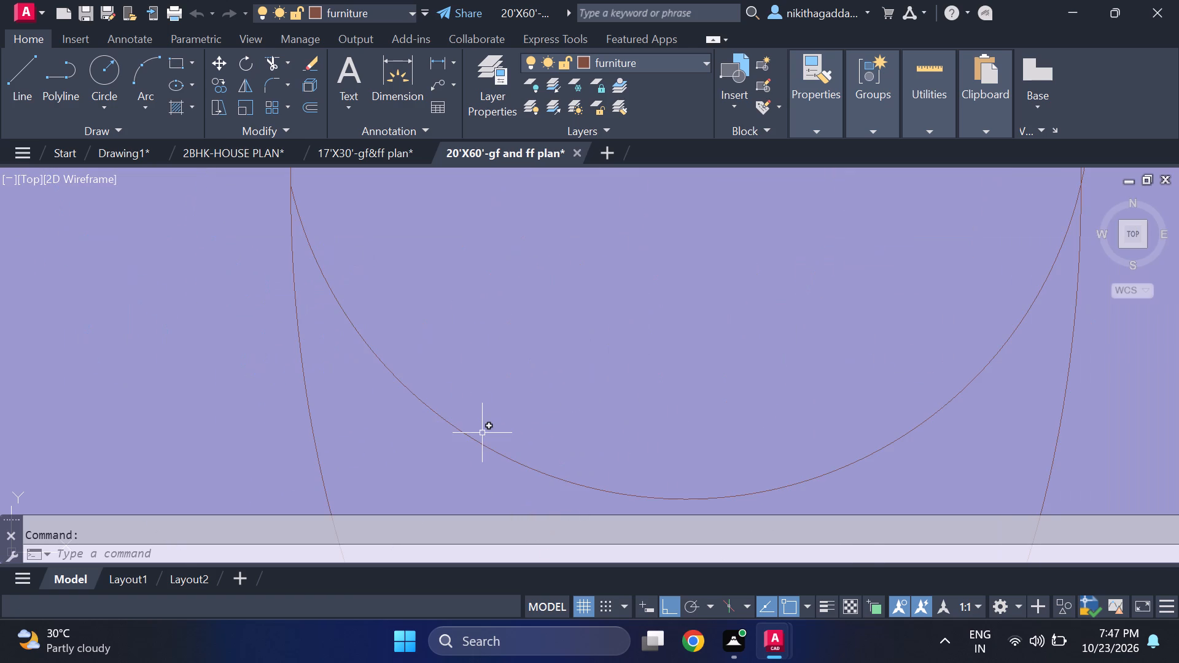
click(482, 443)
scroll(352, 422, down, 3)
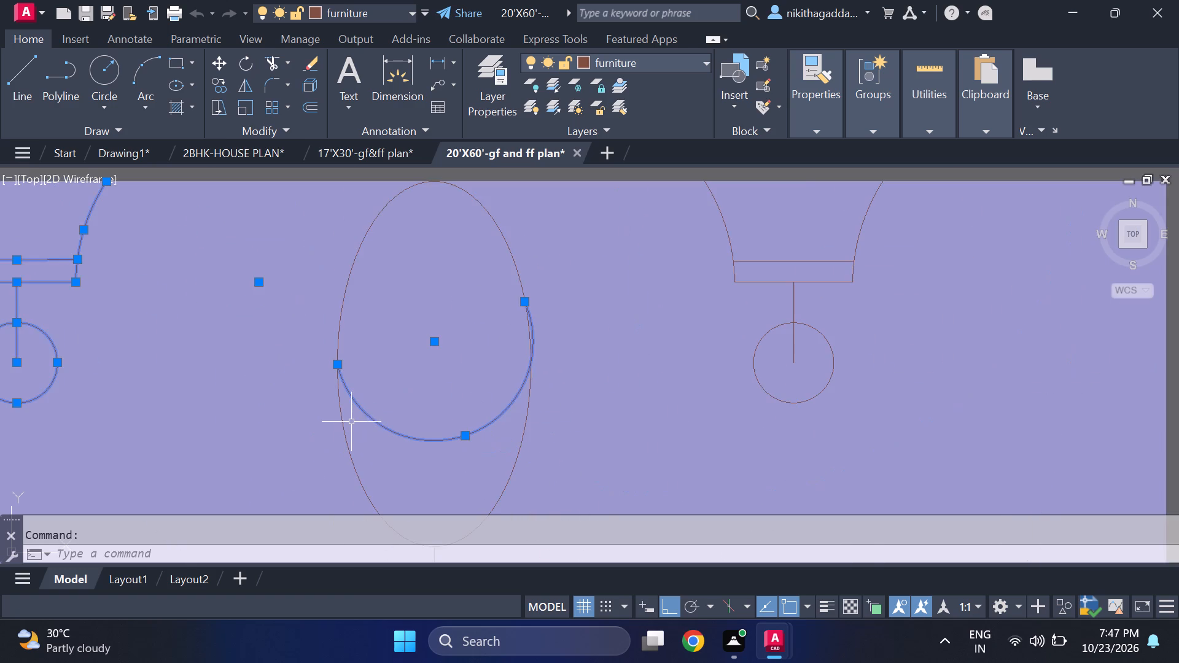
scroll(350, 422, up, 2)
click(324, 406)
scroll(370, 362, down, 3)
middle_drag(445, 448, 429, 374)
scroll(391, 395, up, 2)
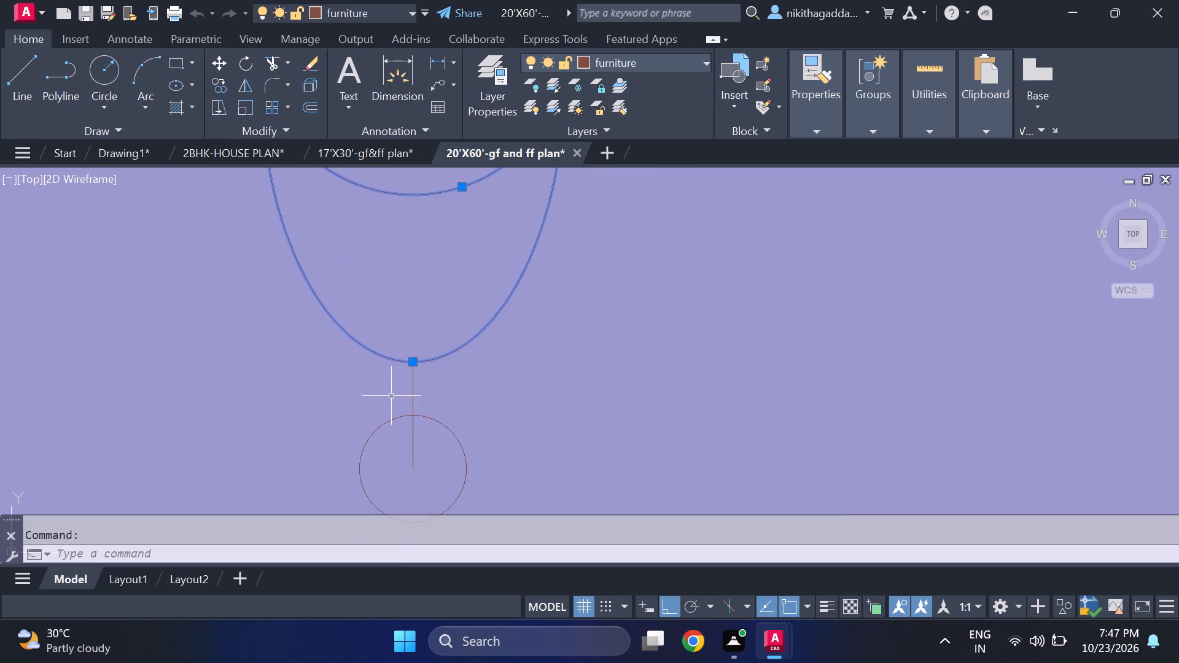
scroll(426, 398, up, 1)
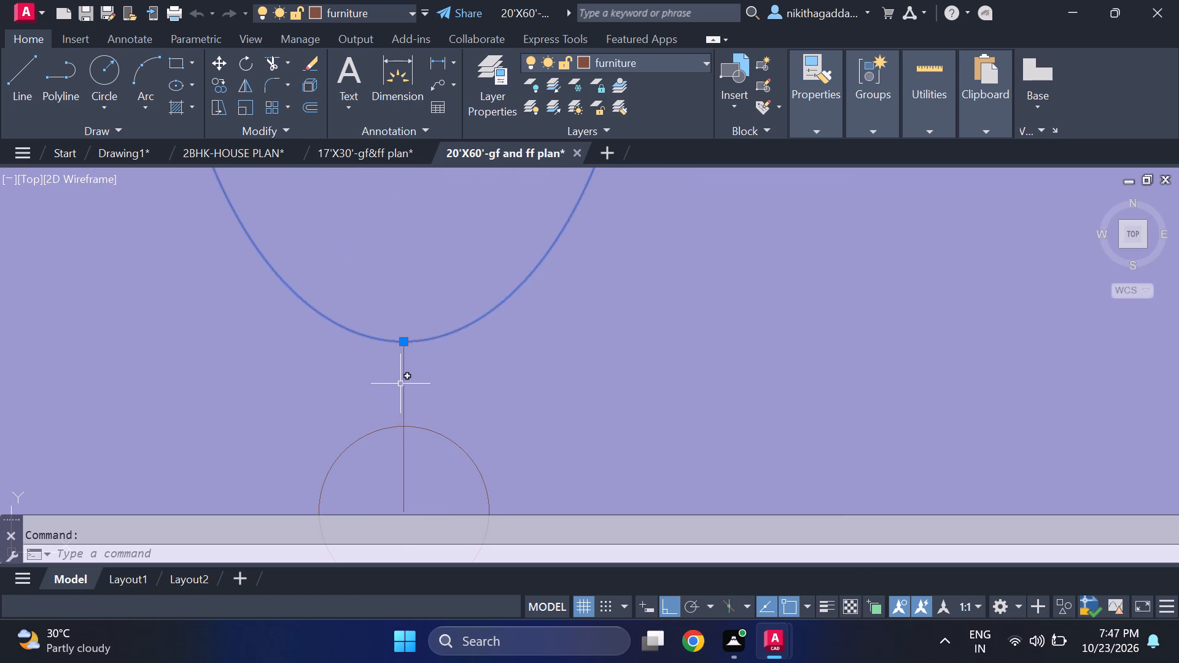
click(405, 363)
scroll(417, 421, up, 1)
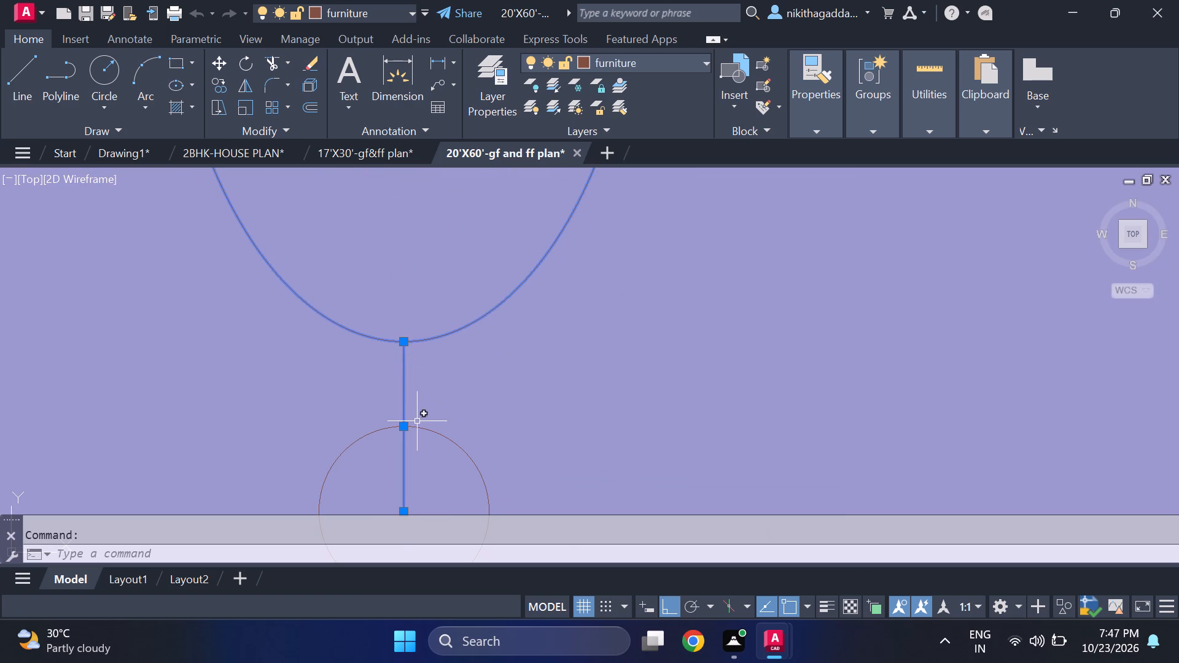
scroll(417, 421, up, 1)
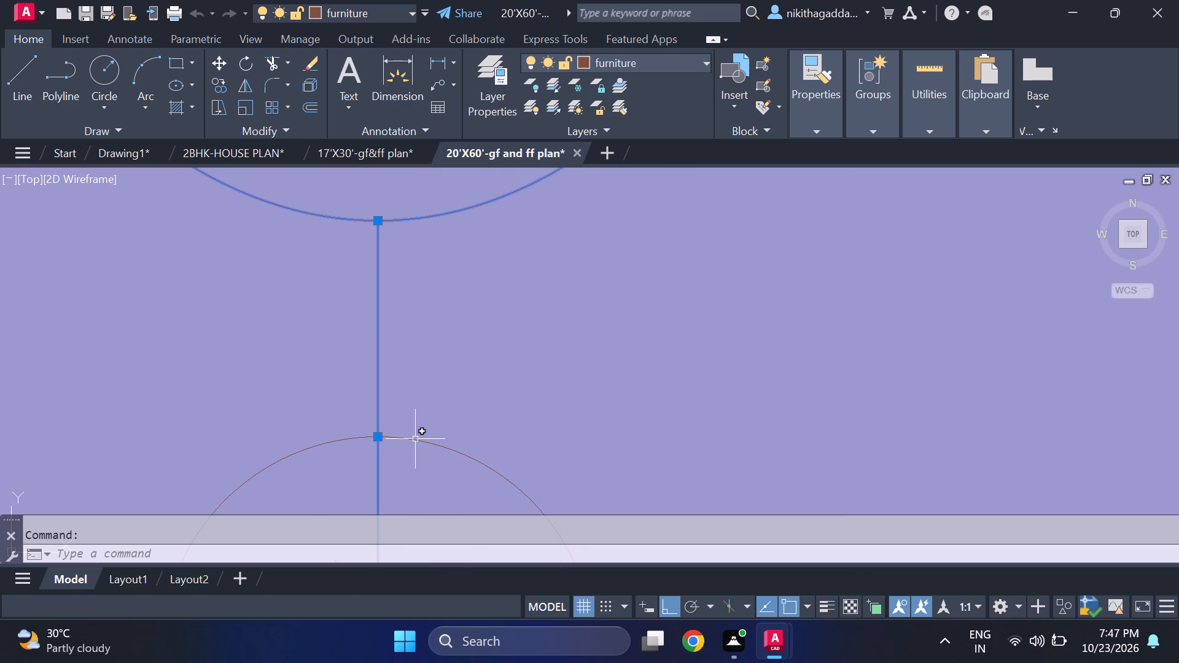
click(415, 438)
Add the east flared fixture near the room's northeast corner to the selection, including its side arcs, horizontal lines, stem and circle.
scroll(447, 358, down, 5)
middle_drag(527, 359, 474, 449)
scroll(472, 446, down, 3)
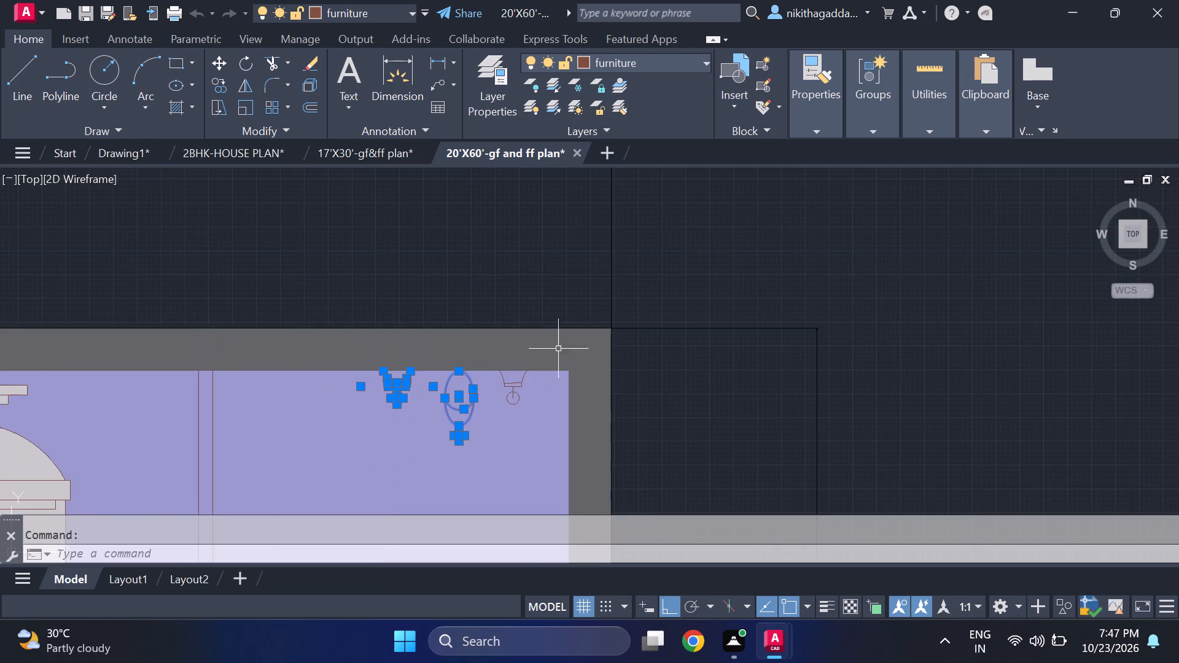
scroll(566, 349, up, 3)
scroll(393, 443, up, 1)
middle_drag(393, 443, 470, 317)
scroll(502, 354, up, 2)
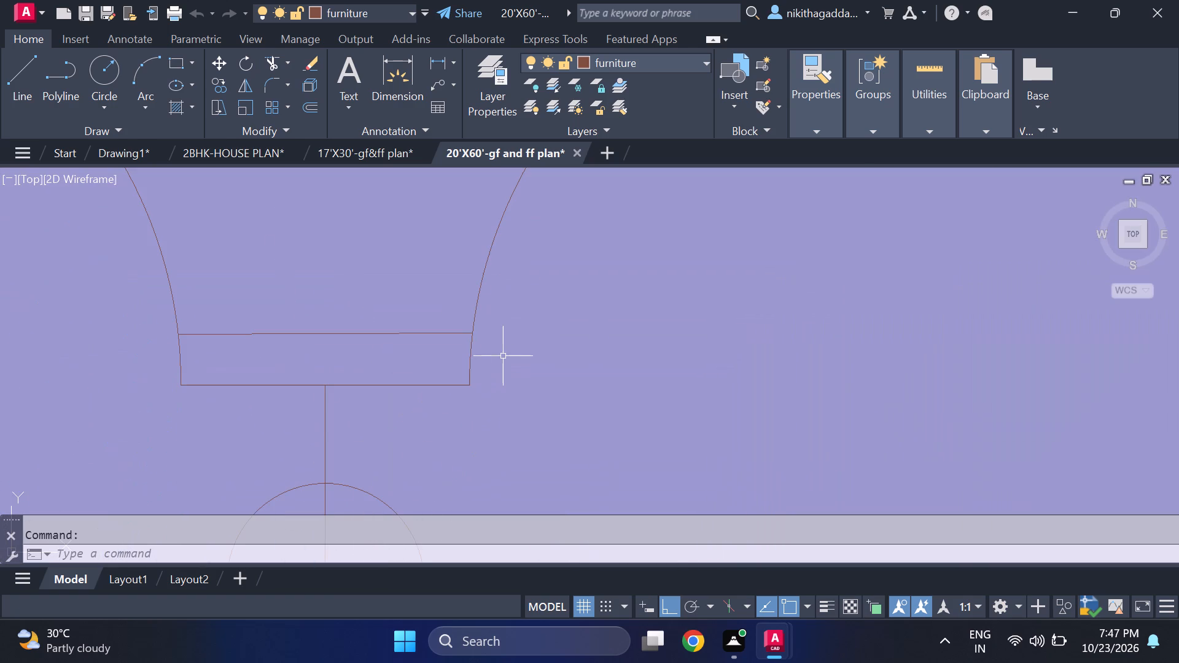
click(473, 328)
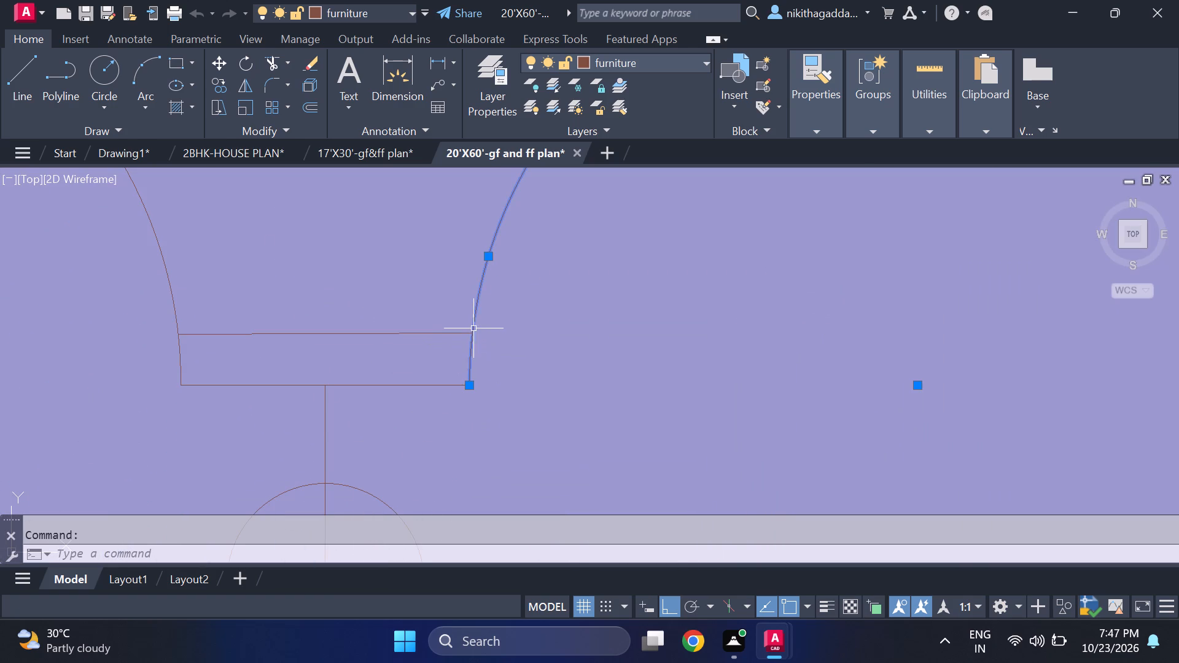
click(459, 333)
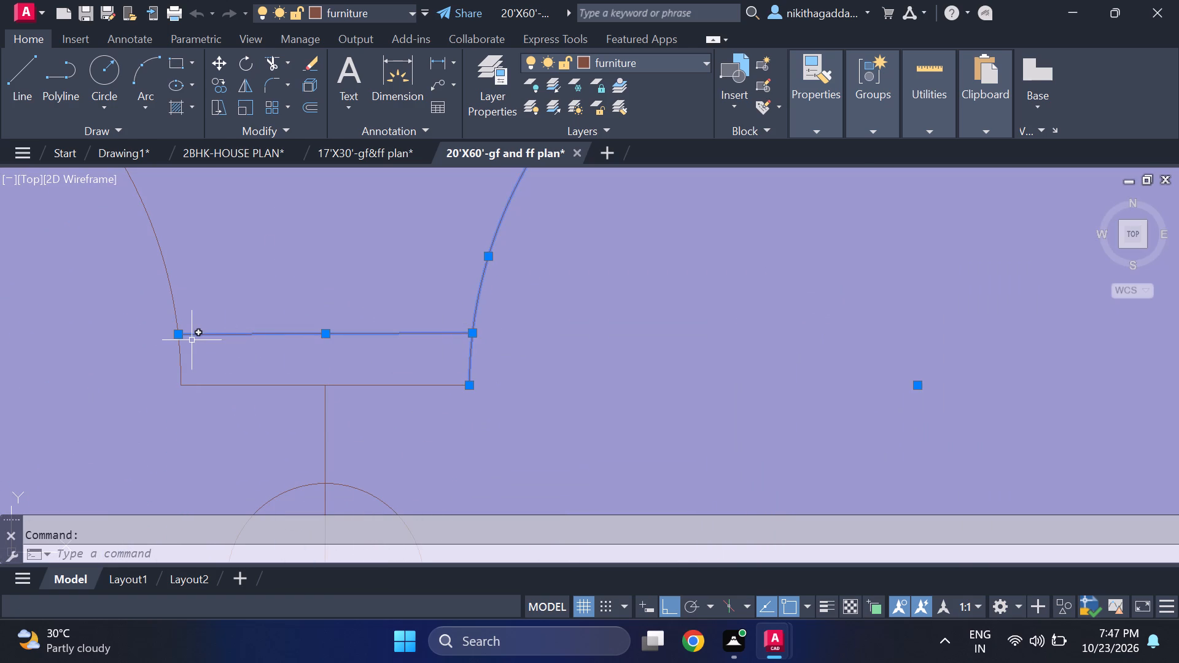
click(180, 354)
click(217, 386)
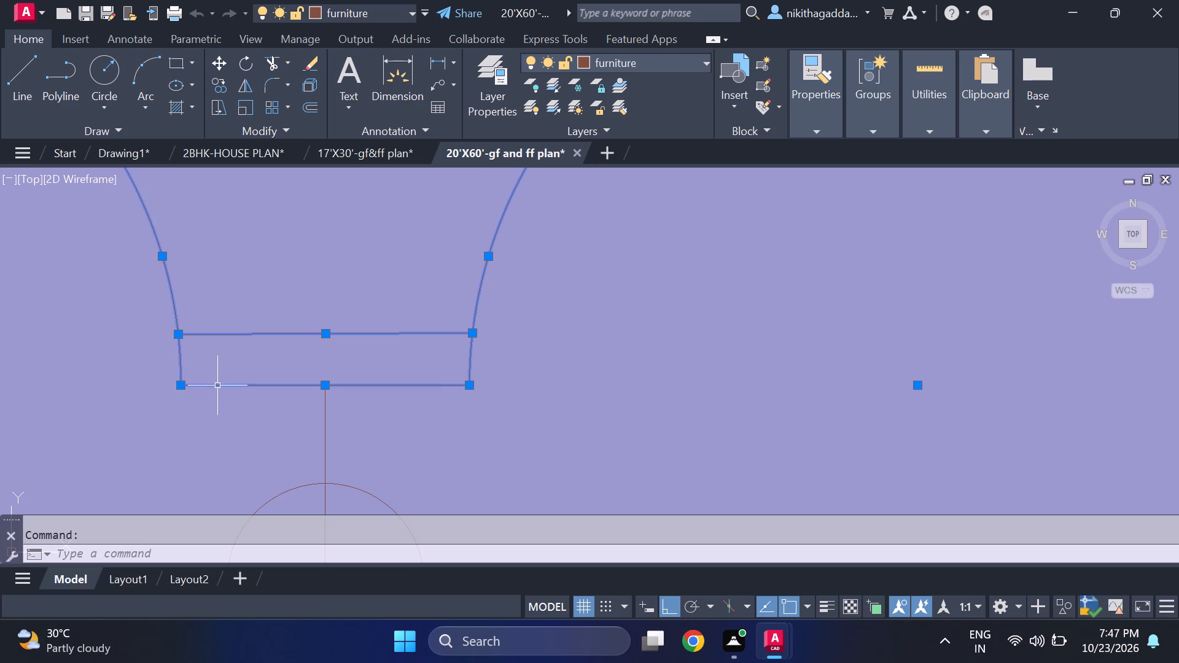
scroll(253, 367, down, 3)
scroll(271, 404, up, 2)
click(271, 404)
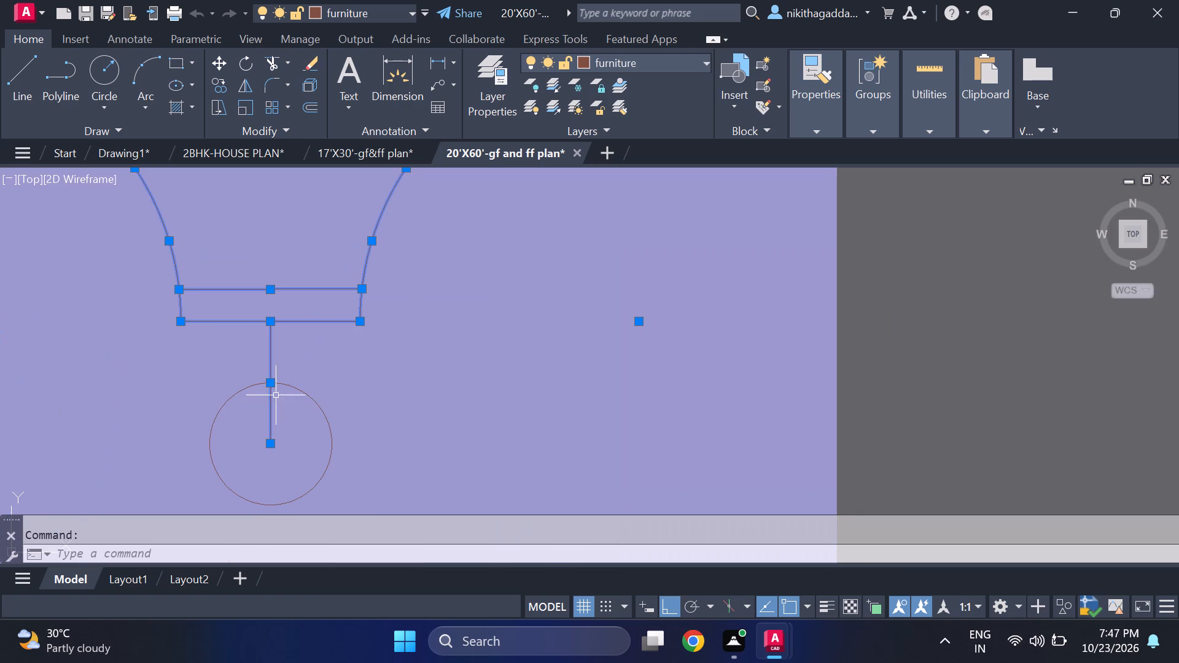
click(289, 386)
scroll(295, 352, down, 3)
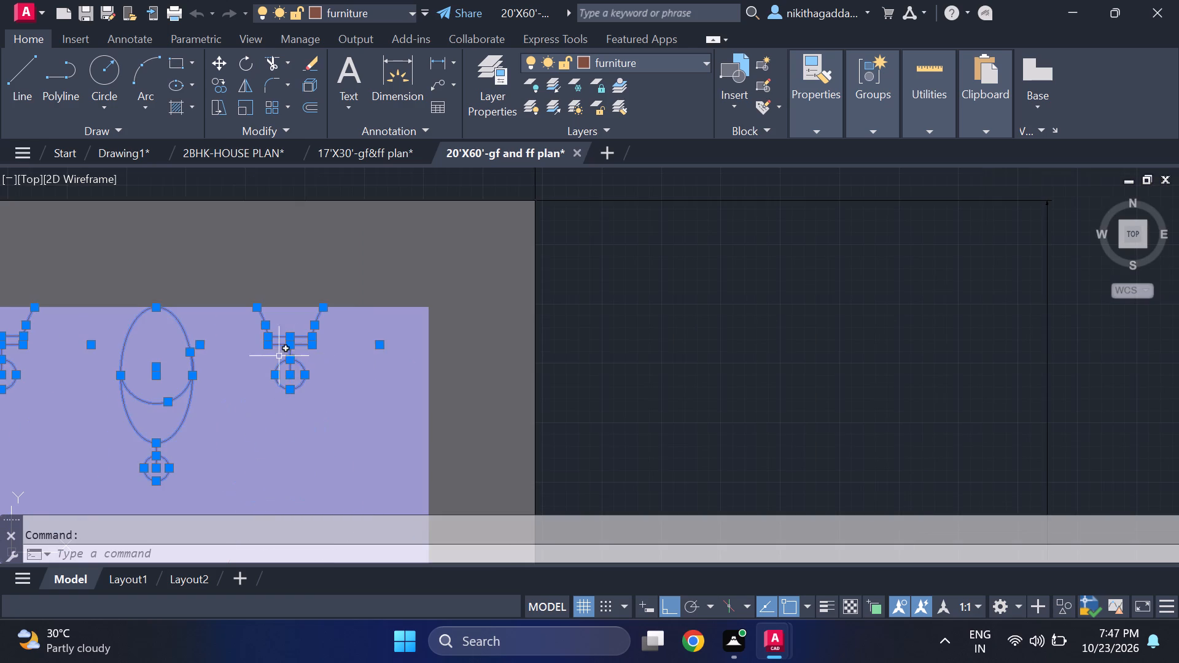
Copy the selected flared and oval bathroom fixtures and paste them into Drawing1 in the empty area west of the planted courtyard.
scroll(131, 356, down, 4)
middle_drag(64, 374, 435, 311)
scroll(64, 374, up, 1)
scroll(456, 282, down, 1)
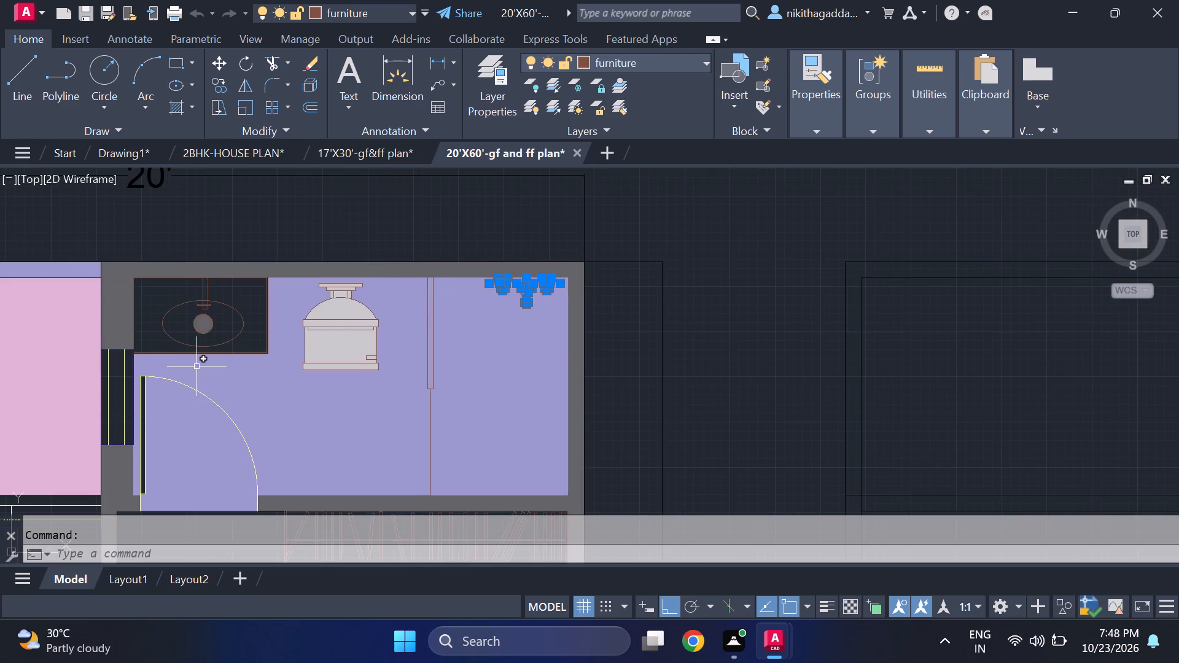
scroll(190, 368, down, 3)
middle_drag(178, 374, 322, 299)
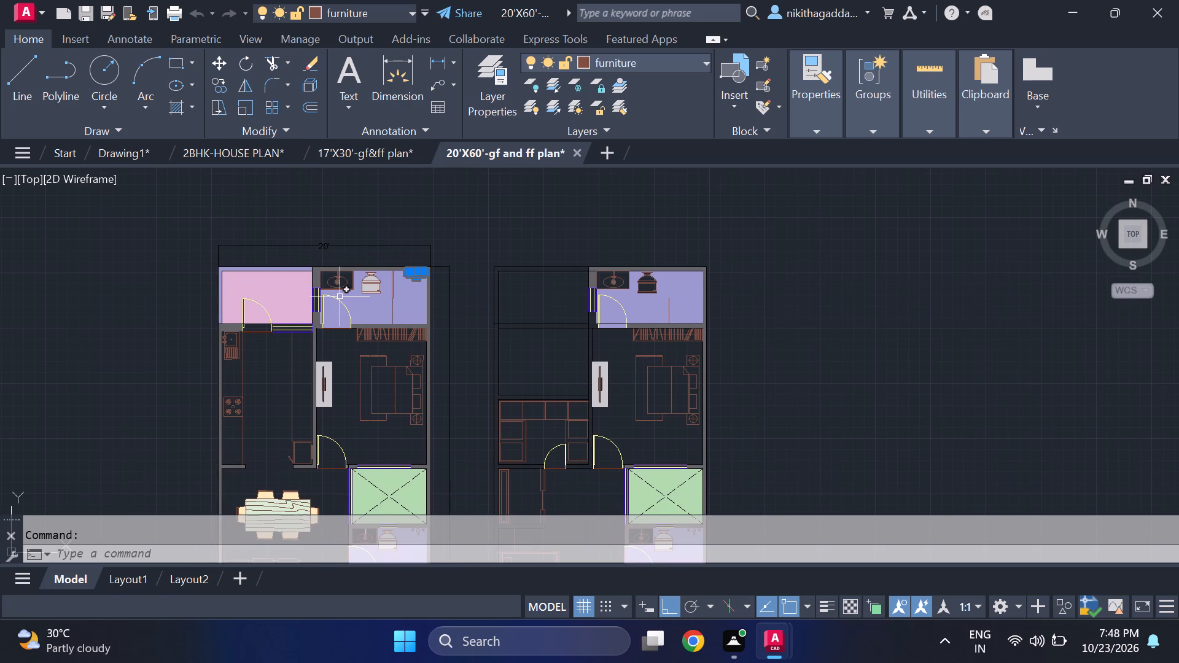
key(ctrl+c)
click(121, 156)
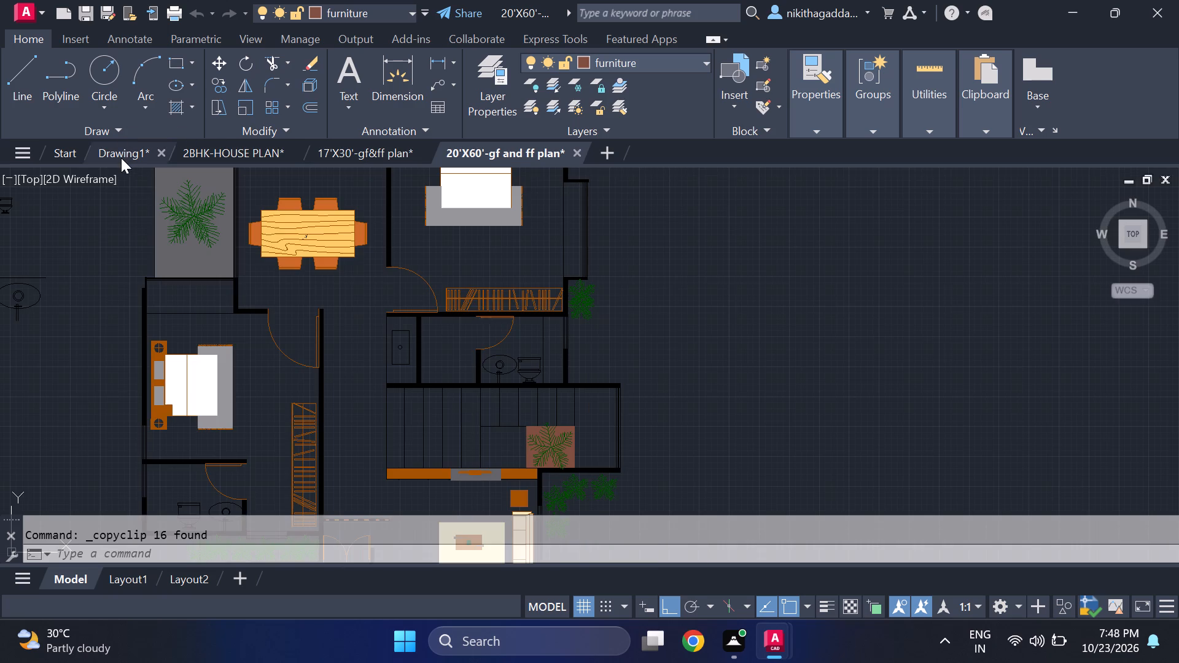
key(ctrl+v)
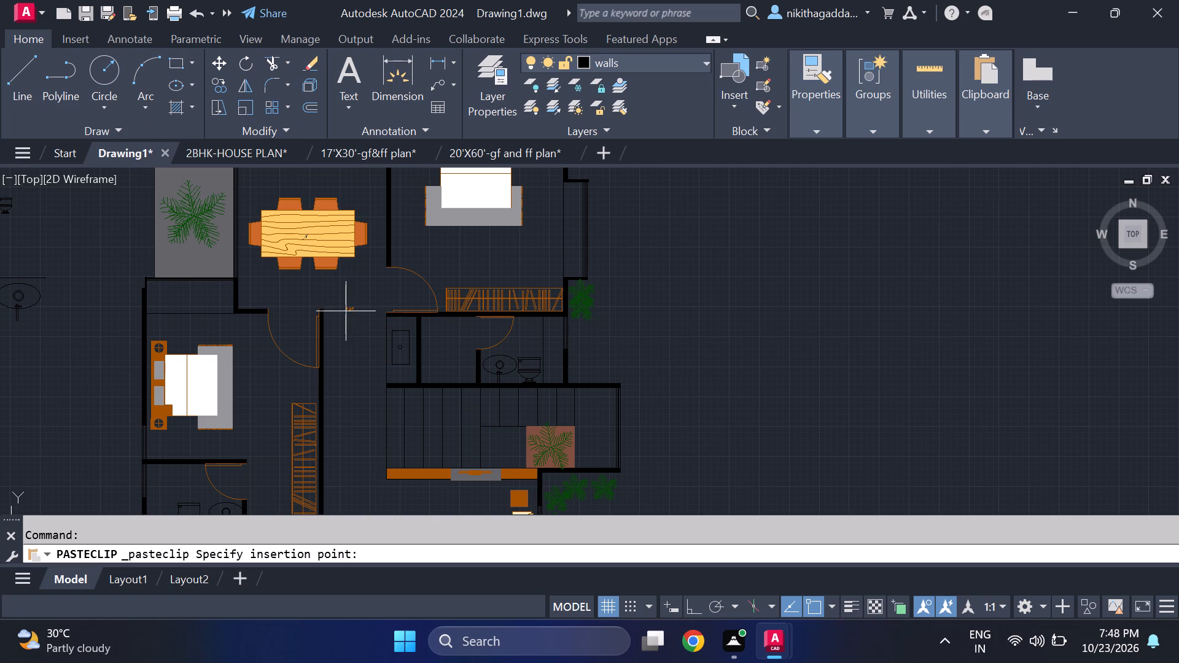
middle_drag(346, 311, 656, 280)
middle_drag(405, 334, 493, 468)
scroll(492, 468, up, 1)
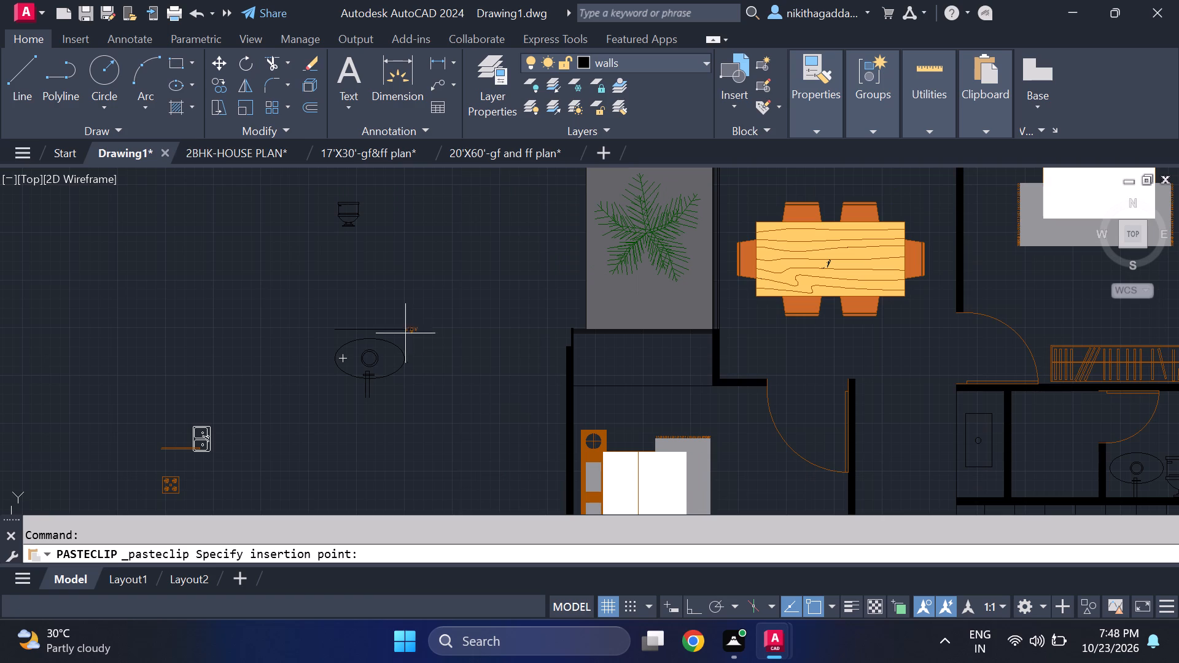
click(453, 272)
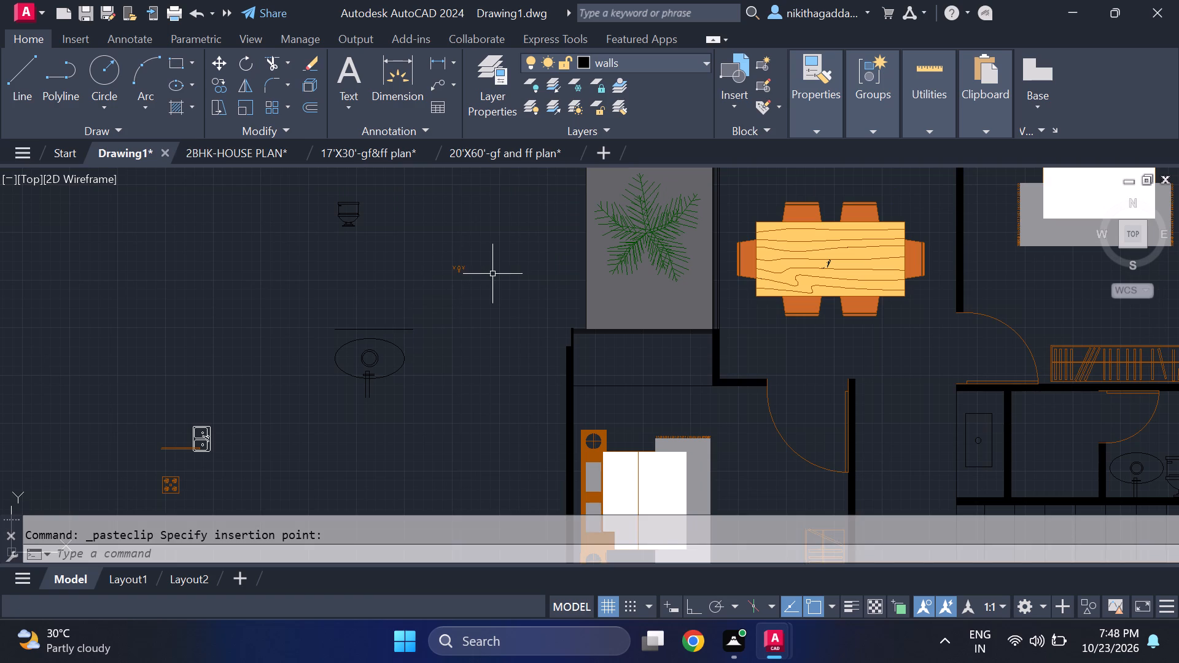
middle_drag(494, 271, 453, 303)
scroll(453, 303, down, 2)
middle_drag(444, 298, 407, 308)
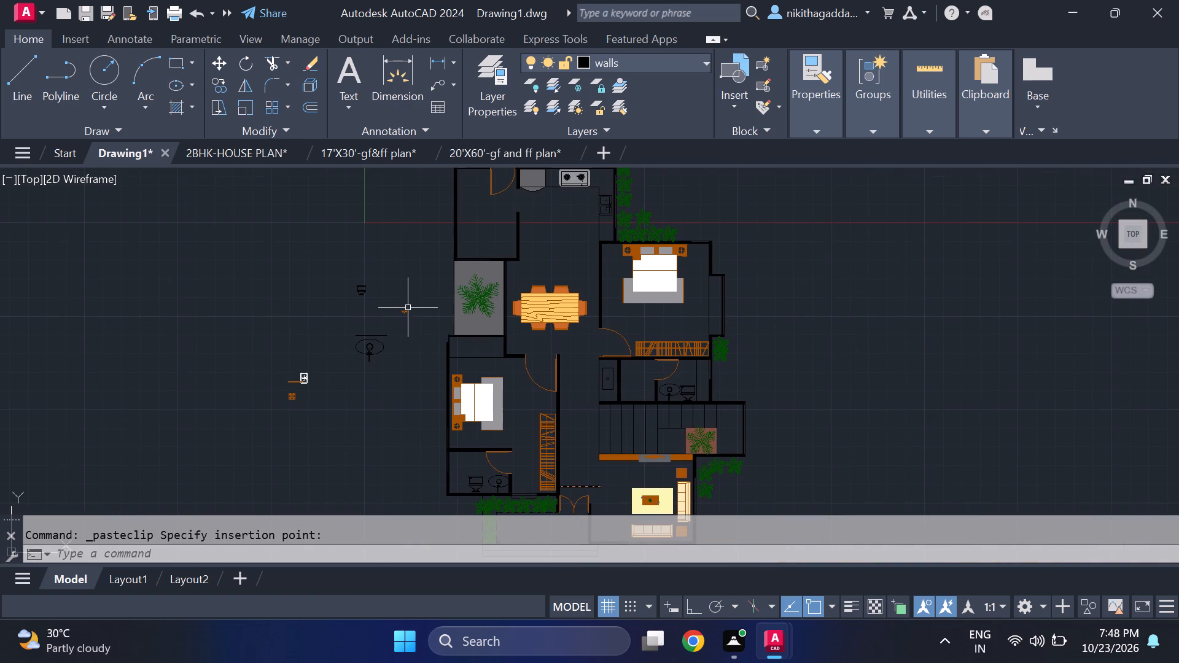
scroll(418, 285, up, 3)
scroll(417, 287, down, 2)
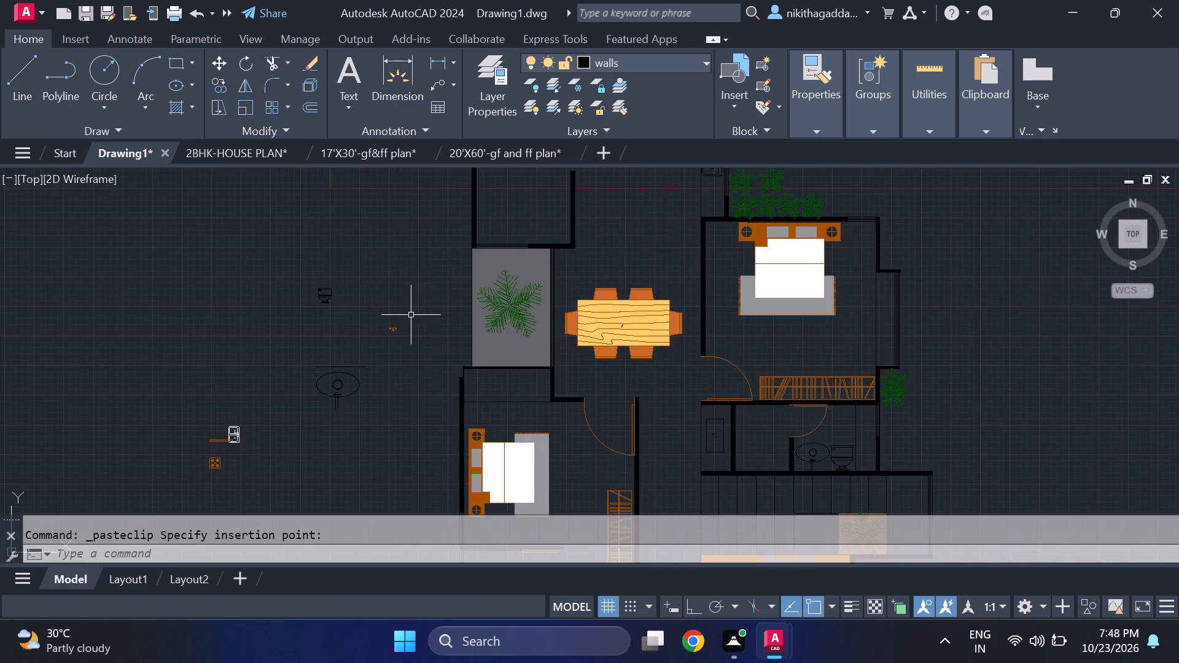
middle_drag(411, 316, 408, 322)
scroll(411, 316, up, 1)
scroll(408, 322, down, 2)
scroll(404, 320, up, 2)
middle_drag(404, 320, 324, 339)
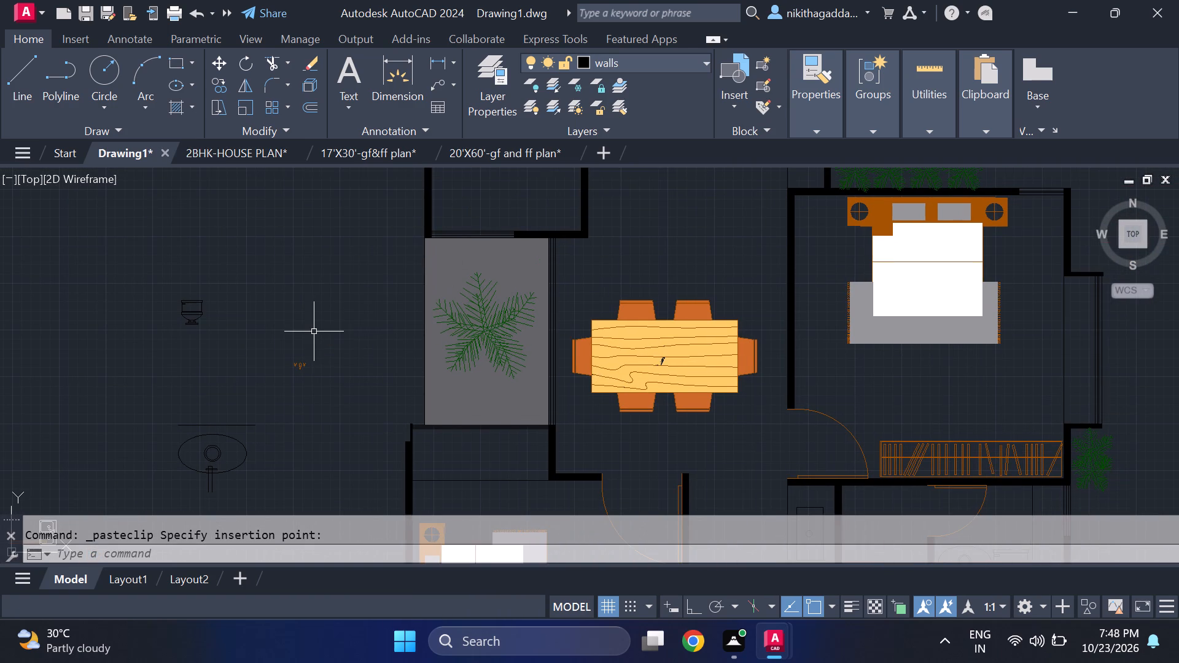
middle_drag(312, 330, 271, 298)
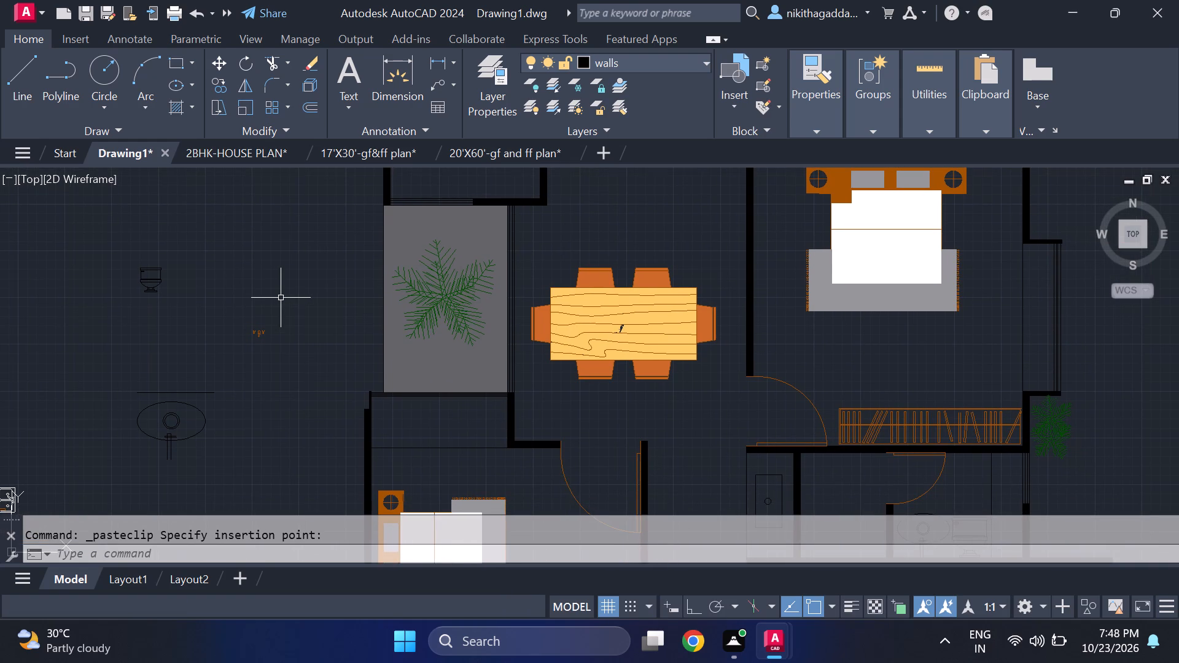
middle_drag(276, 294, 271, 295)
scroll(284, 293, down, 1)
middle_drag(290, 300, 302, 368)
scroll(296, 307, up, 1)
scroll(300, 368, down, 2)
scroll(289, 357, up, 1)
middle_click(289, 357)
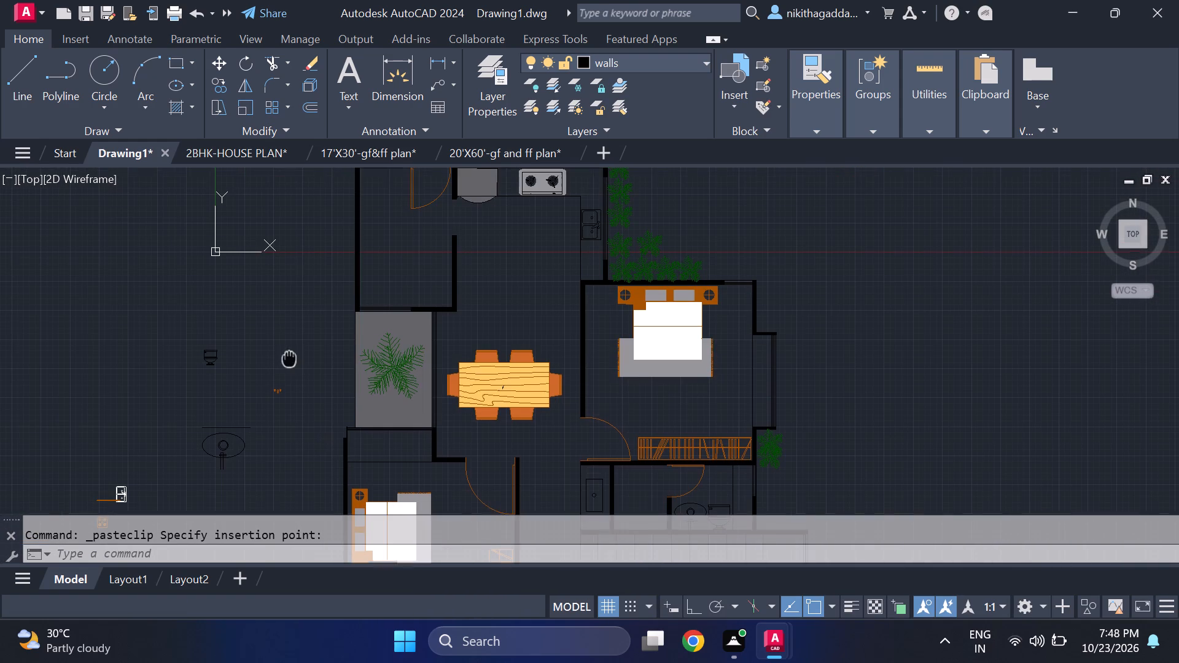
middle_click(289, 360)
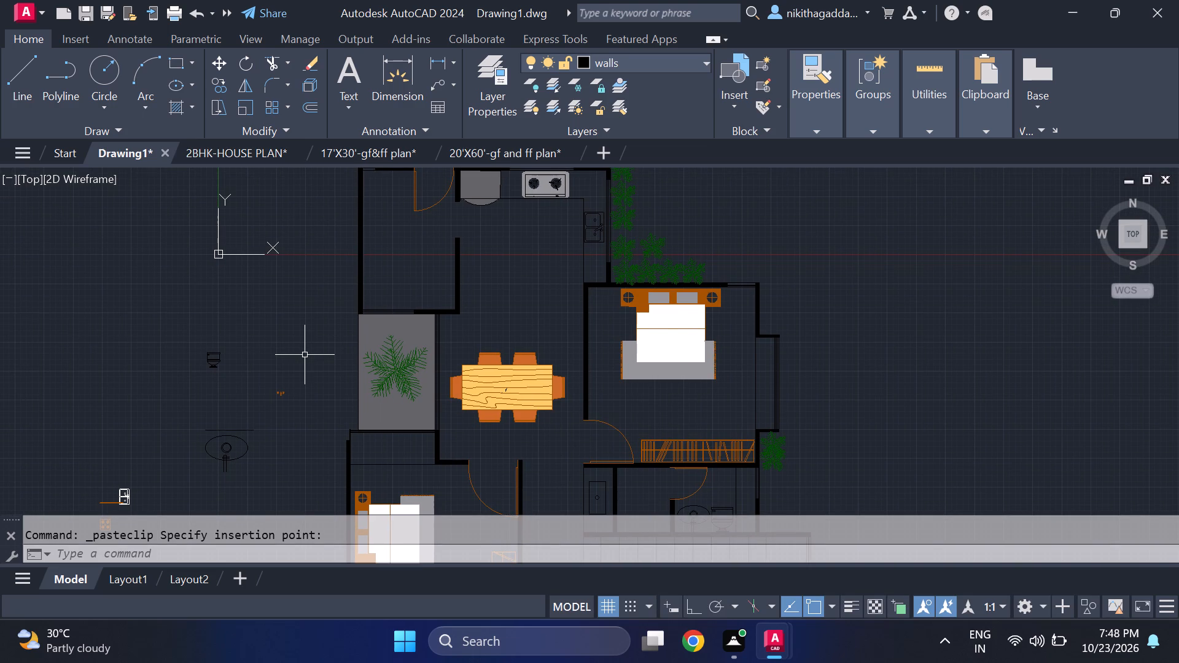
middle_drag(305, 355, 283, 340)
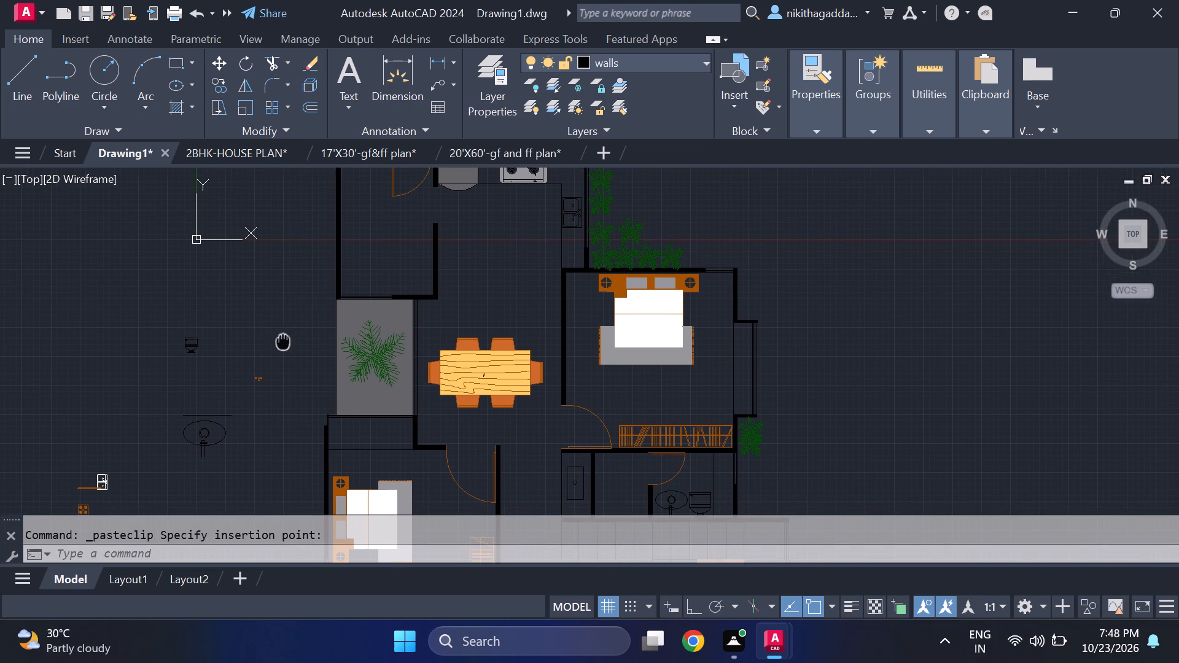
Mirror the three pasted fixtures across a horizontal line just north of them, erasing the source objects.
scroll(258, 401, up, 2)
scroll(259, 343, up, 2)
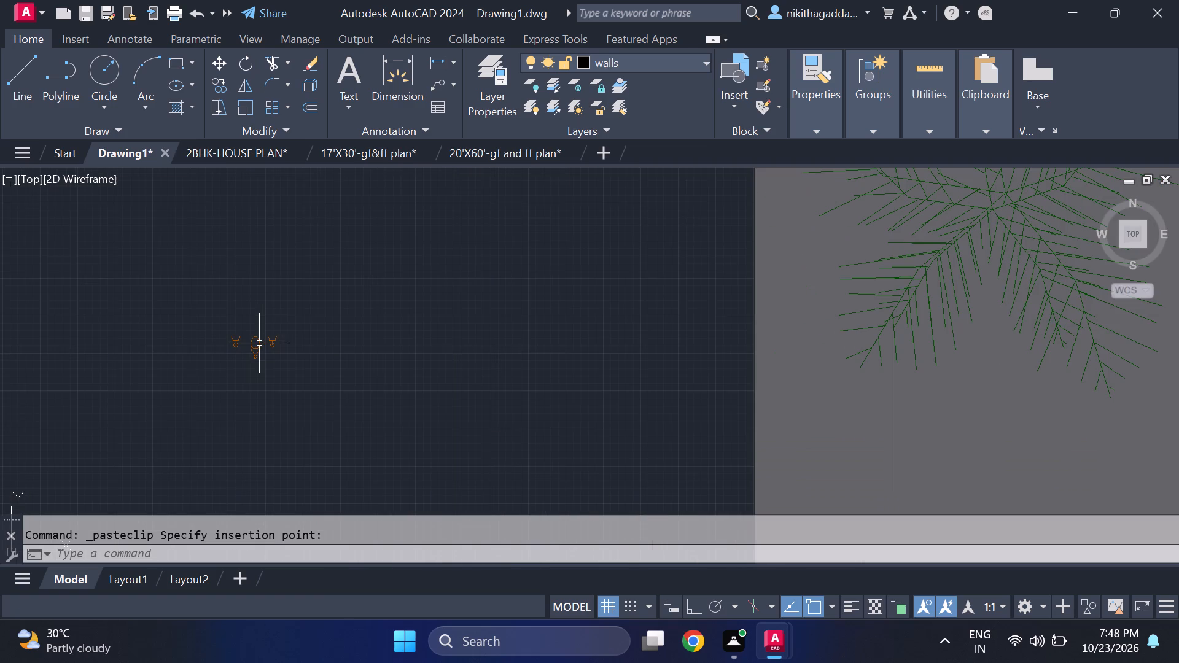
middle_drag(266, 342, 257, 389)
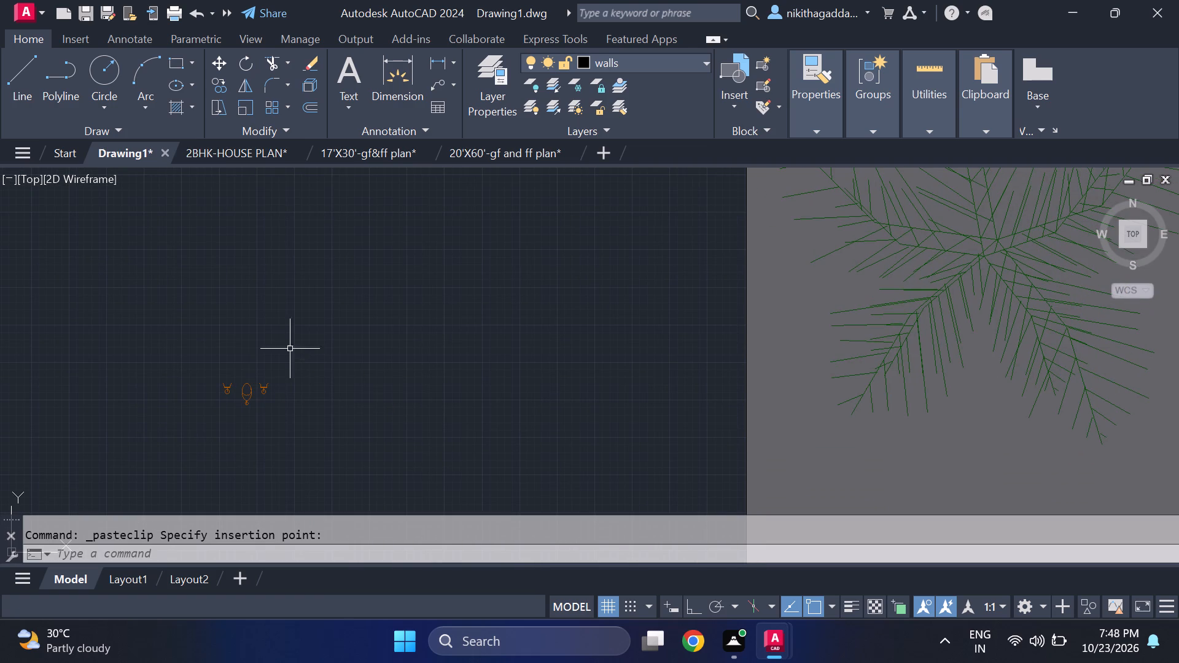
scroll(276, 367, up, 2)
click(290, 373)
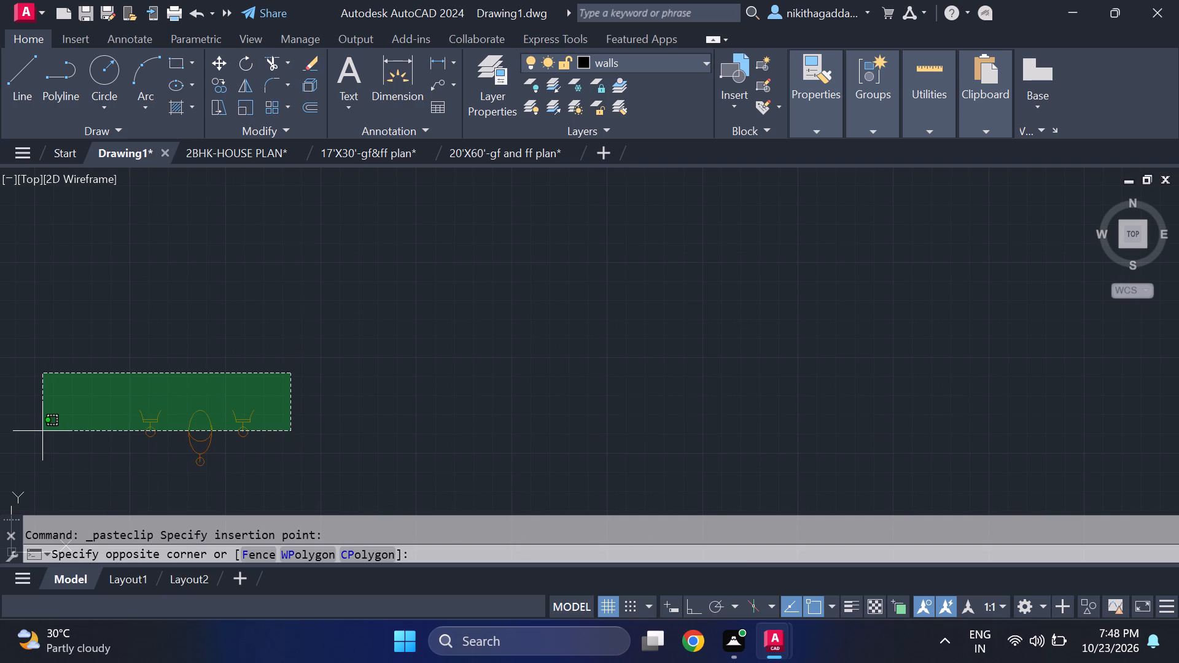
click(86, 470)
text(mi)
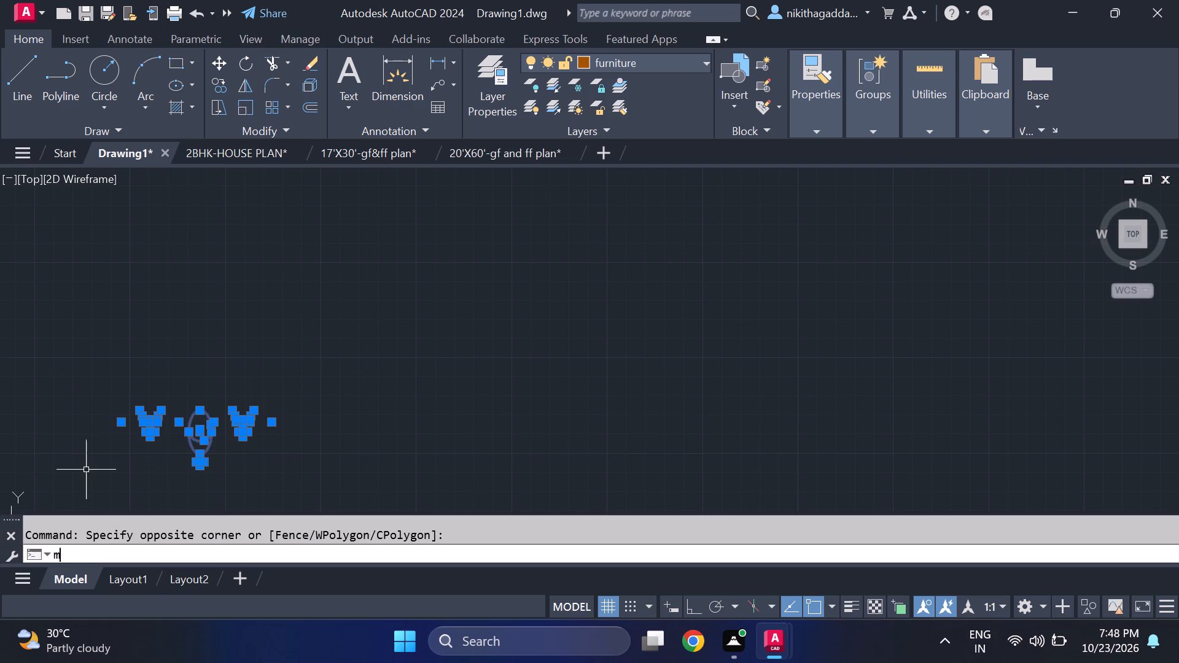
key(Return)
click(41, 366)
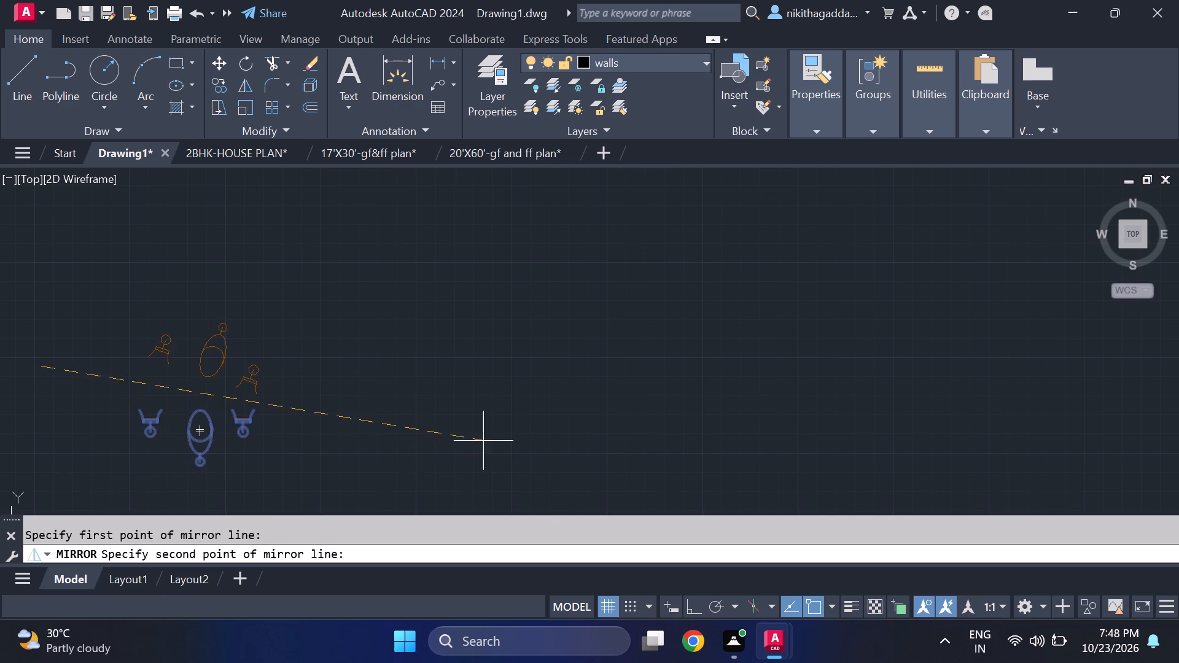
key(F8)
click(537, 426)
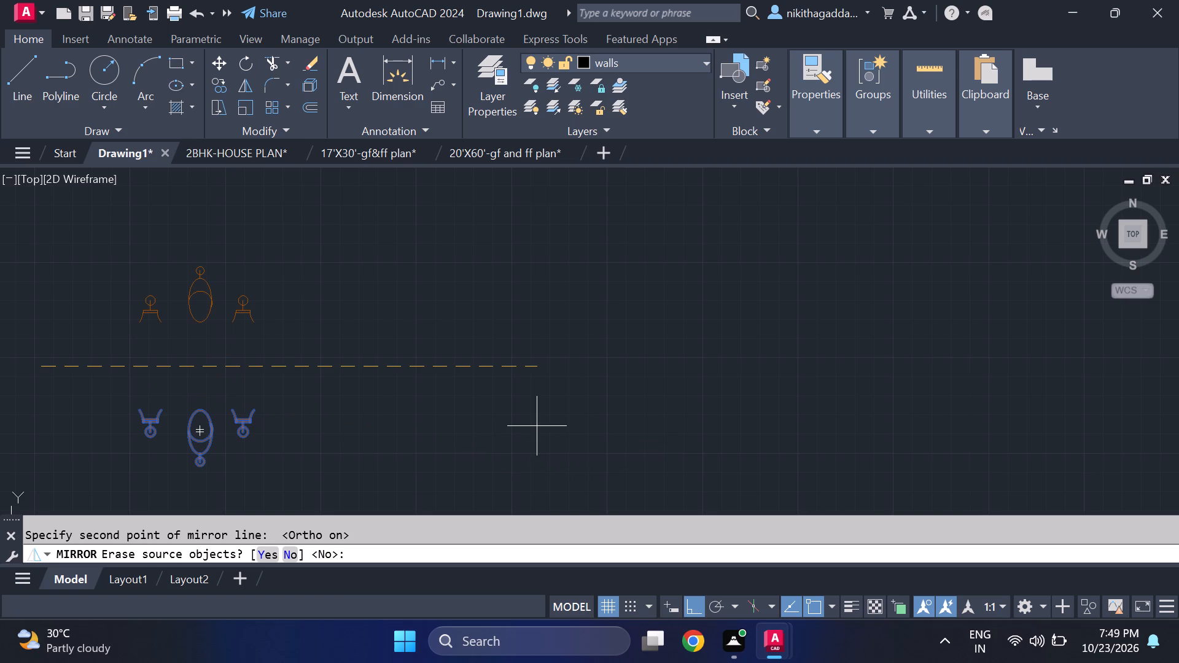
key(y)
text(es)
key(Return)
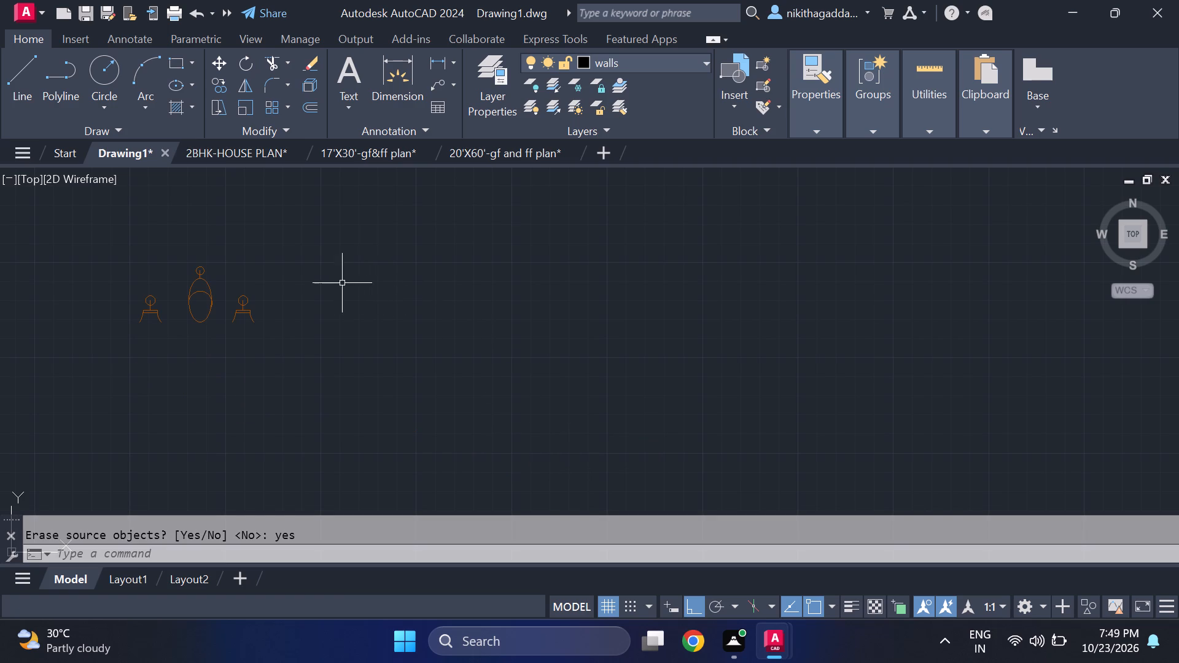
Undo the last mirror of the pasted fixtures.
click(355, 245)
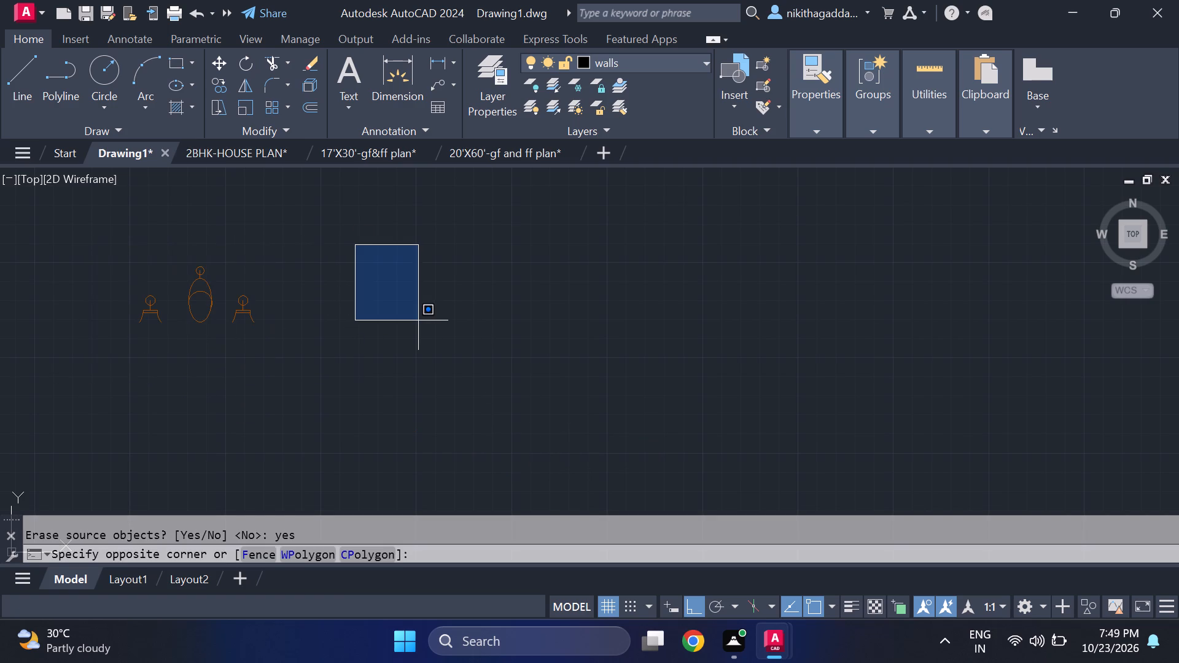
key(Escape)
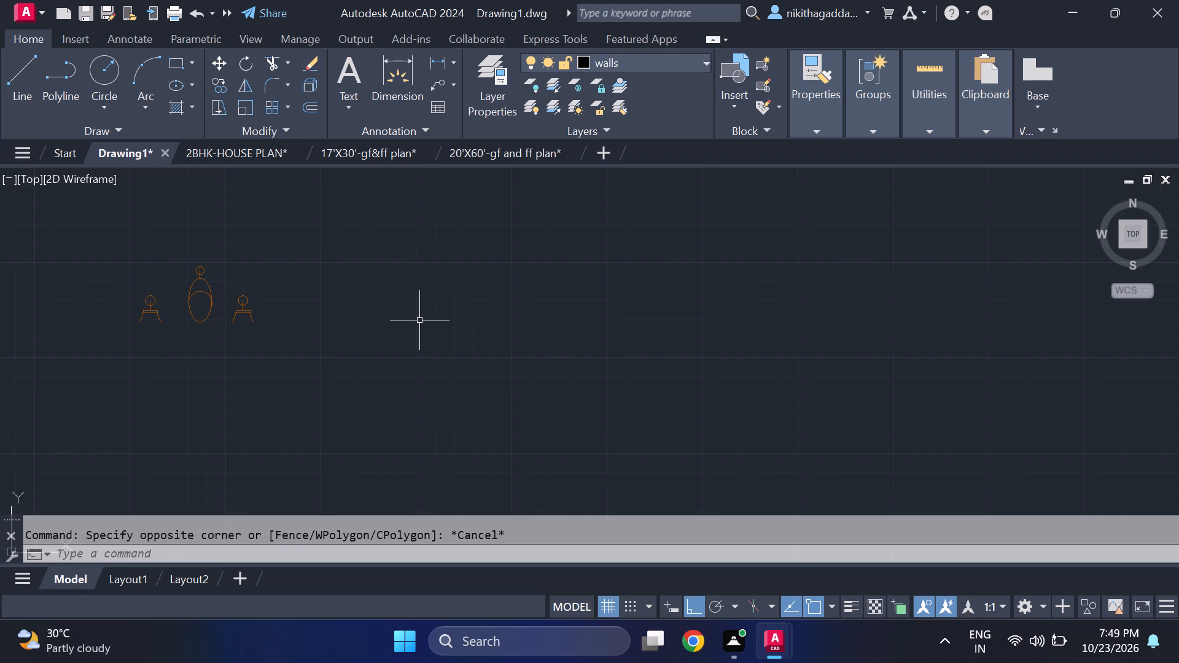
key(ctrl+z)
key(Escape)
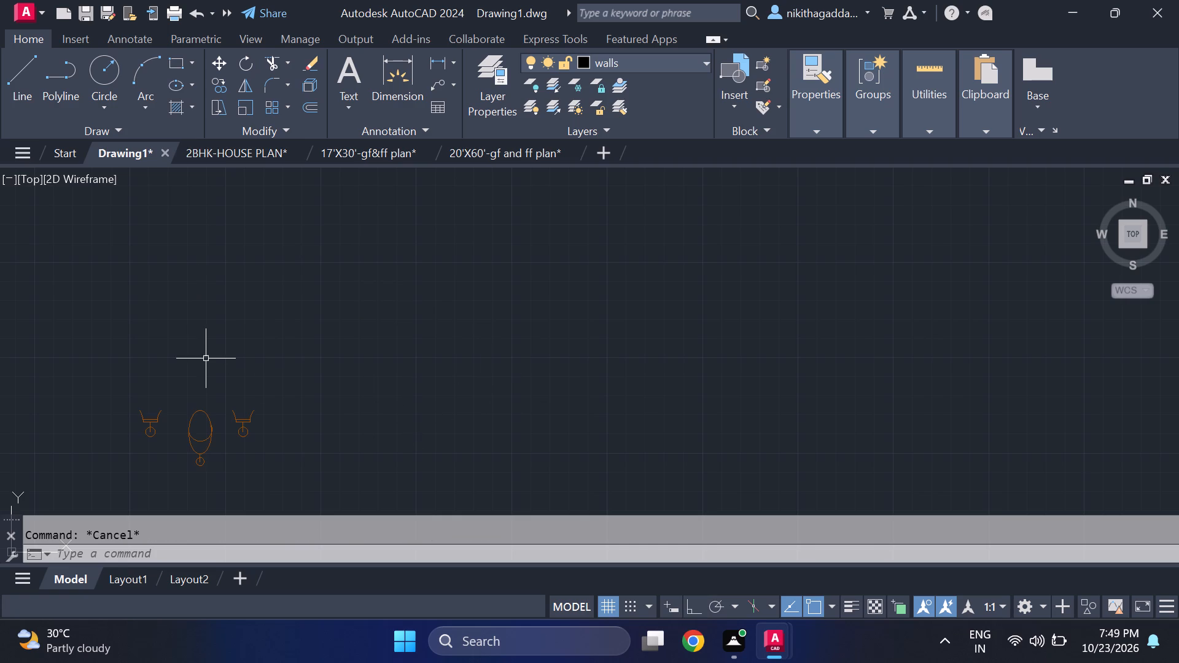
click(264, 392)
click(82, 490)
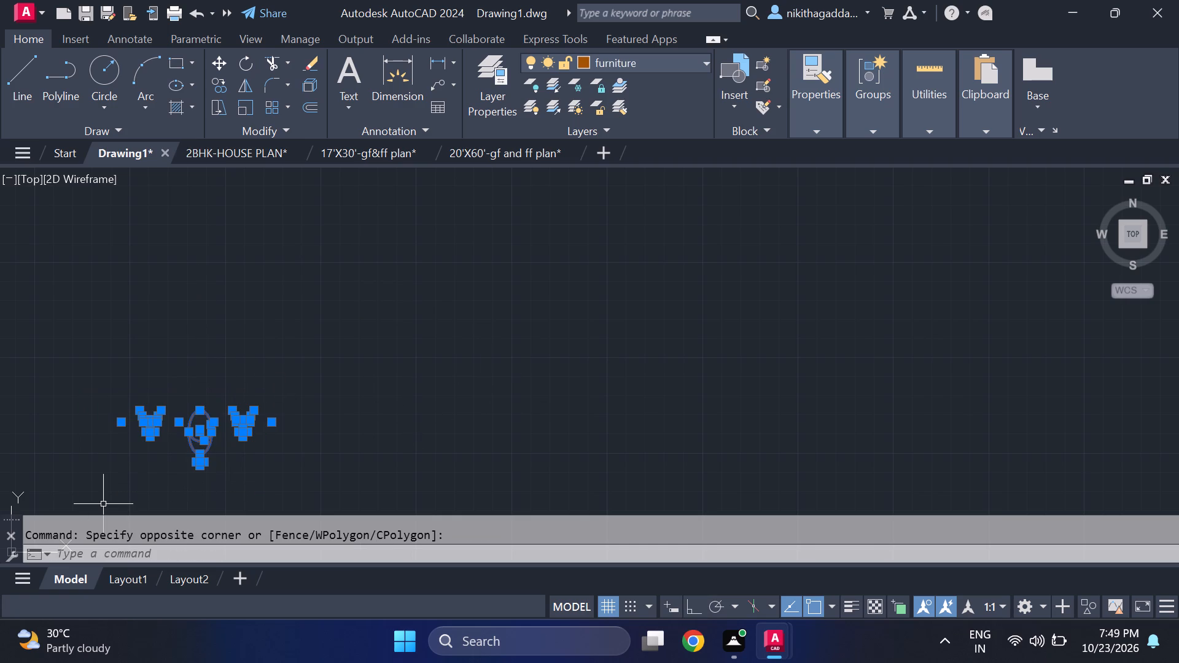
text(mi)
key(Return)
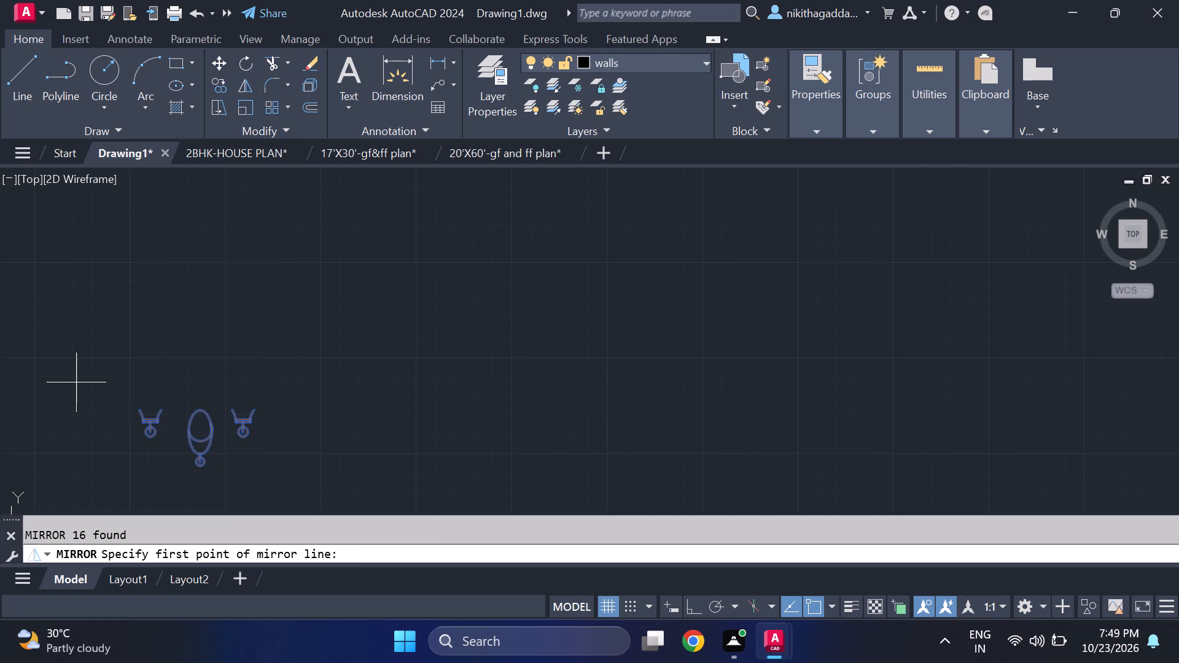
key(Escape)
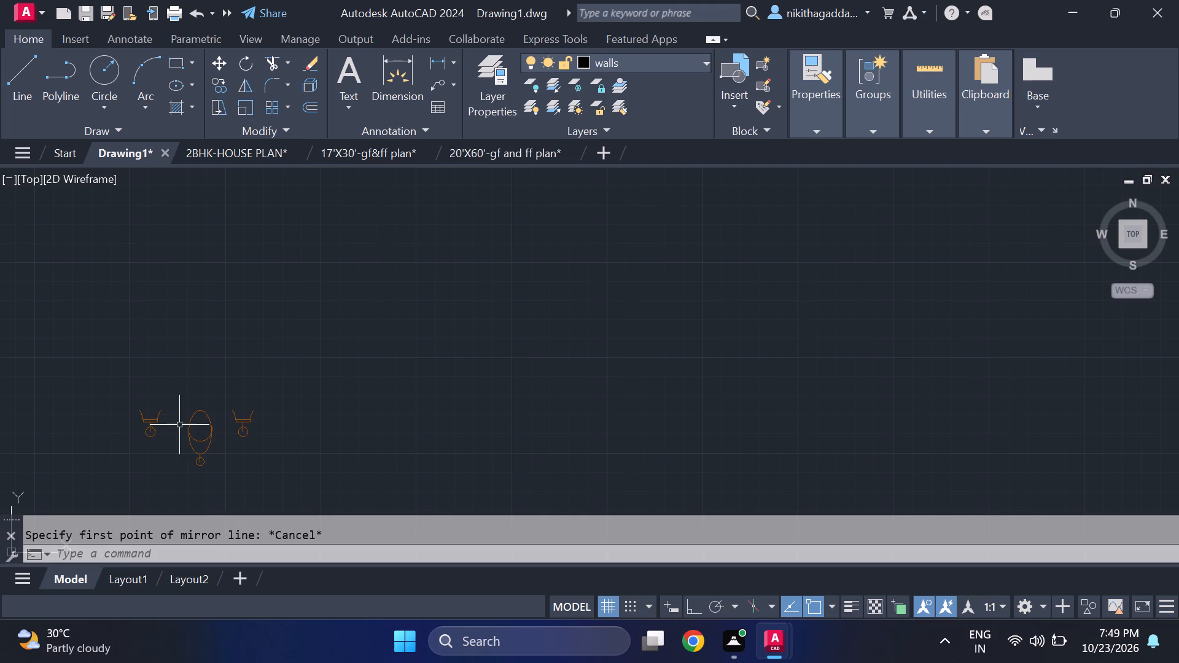
Mirror all three pasted fixtures across a horizontal line well north of them with Ortho on, erasing the source objects.
click(282, 363)
click(54, 464)
text(mi)
key(Return)
click(51, 305)
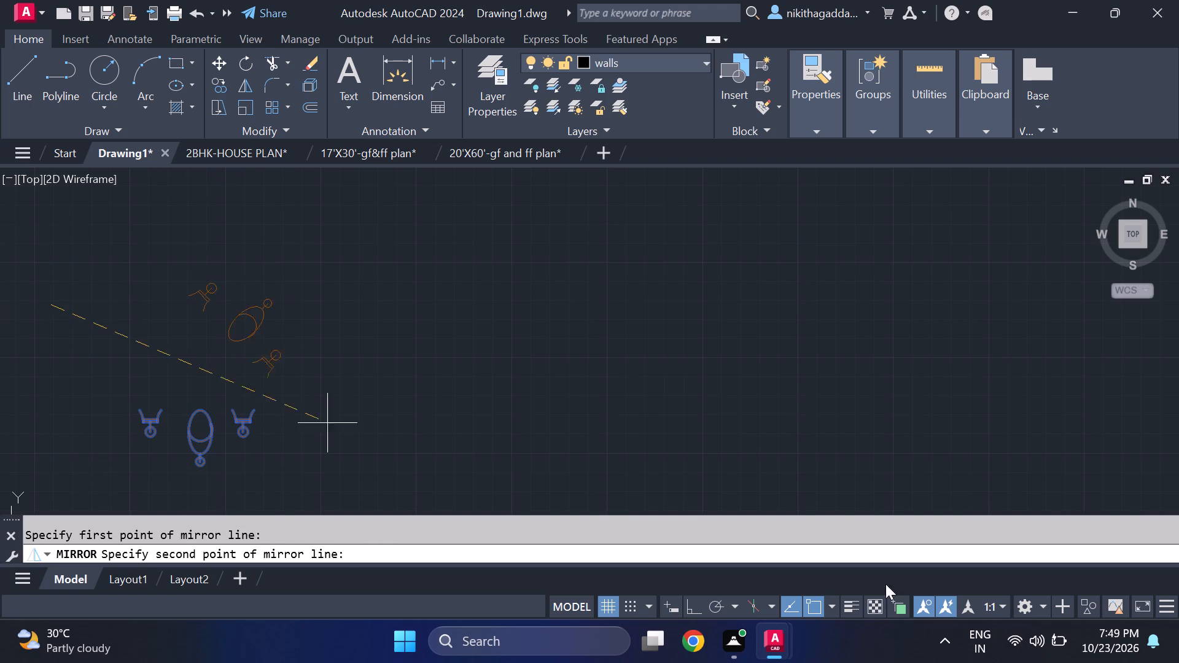
key(F8)
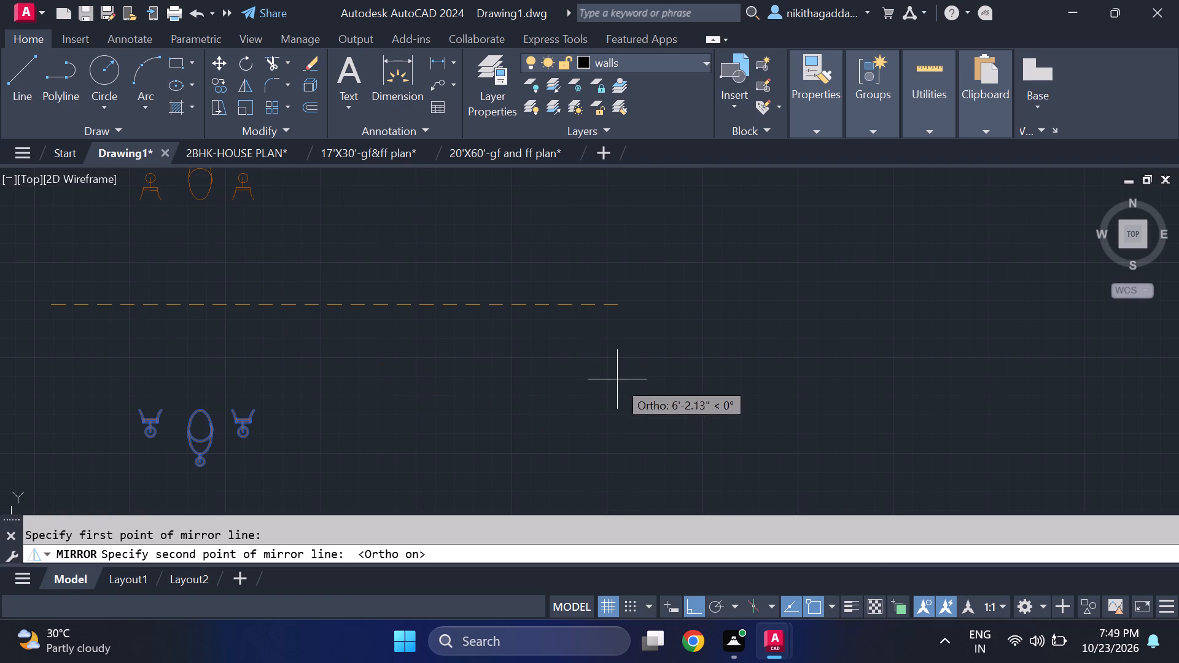
click(619, 384)
text(yrs)
key(Return)
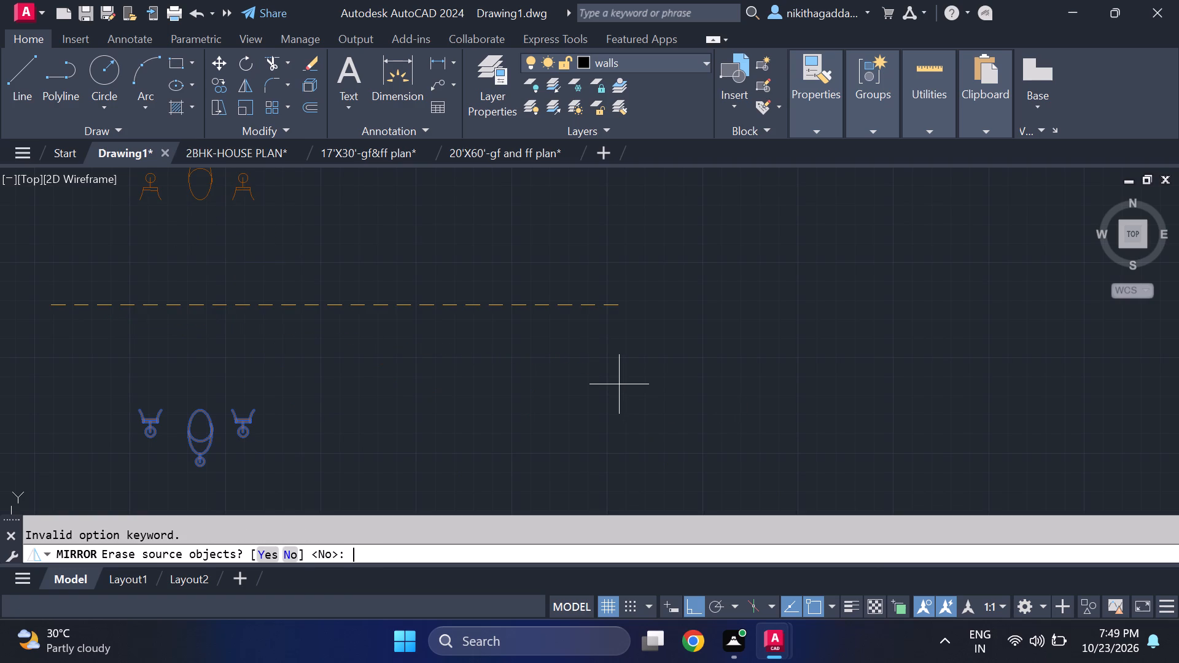
text(yes)
key(Return)
Scale up the three mirrored fixtures west of the planted courtyard to nearly one and a half times their size from their southwest foot.
scroll(443, 335, down, 2)
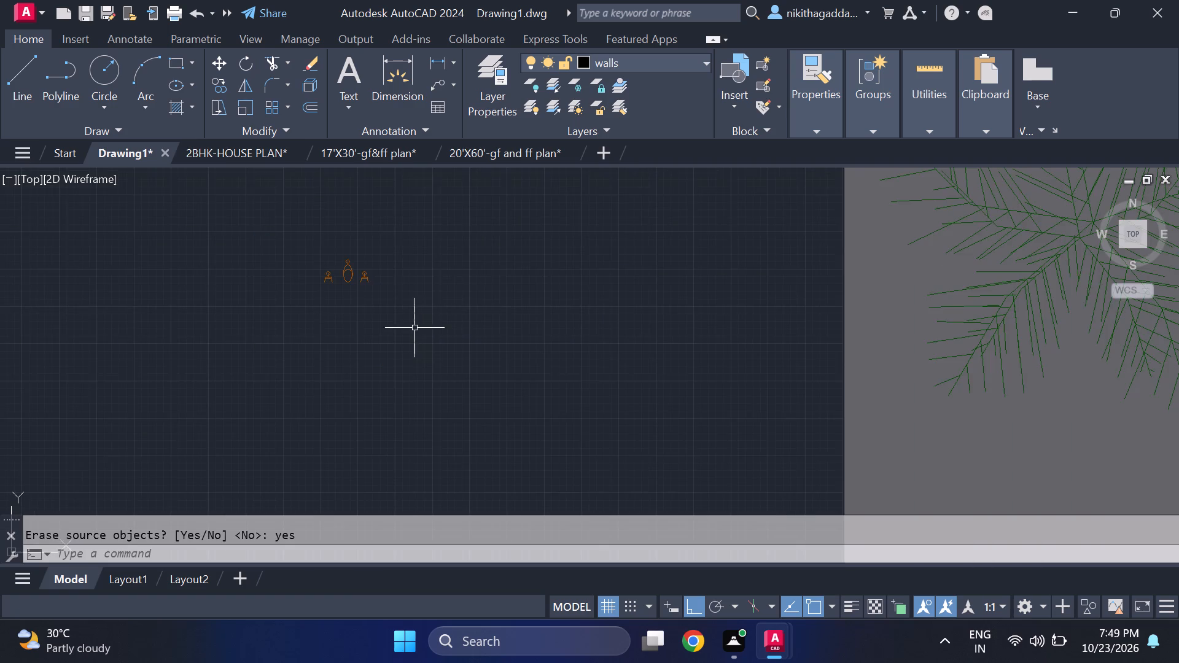
middle_drag(414, 328, 491, 394)
click(507, 319)
click(288, 392)
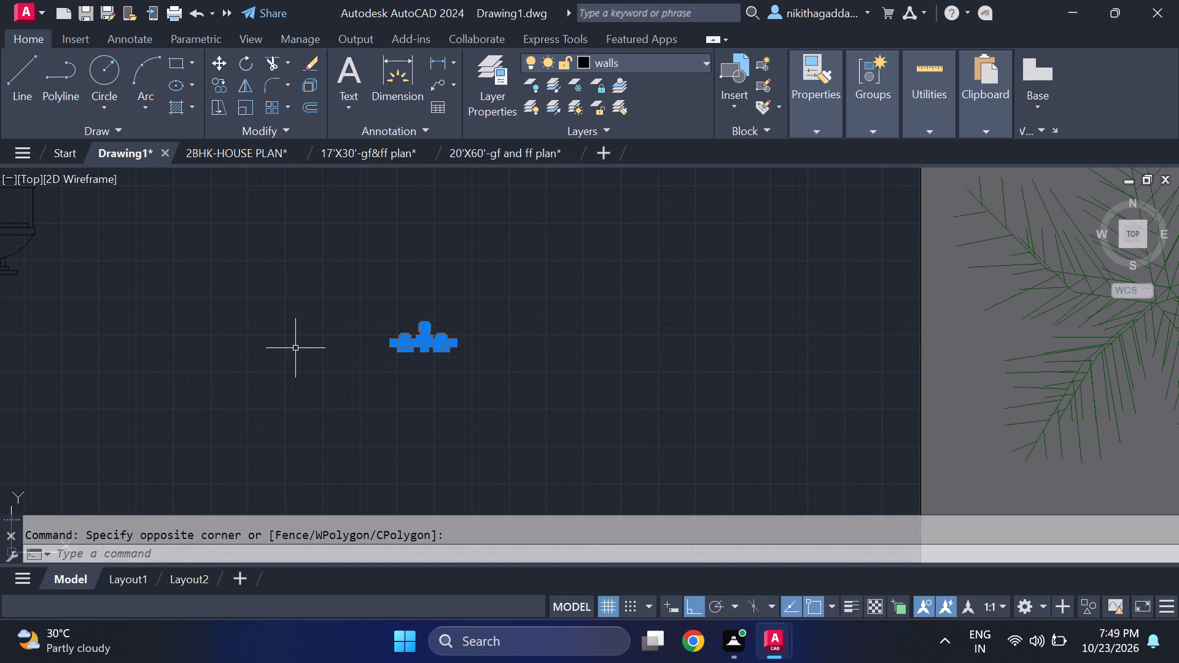
text(scale)
key(Return)
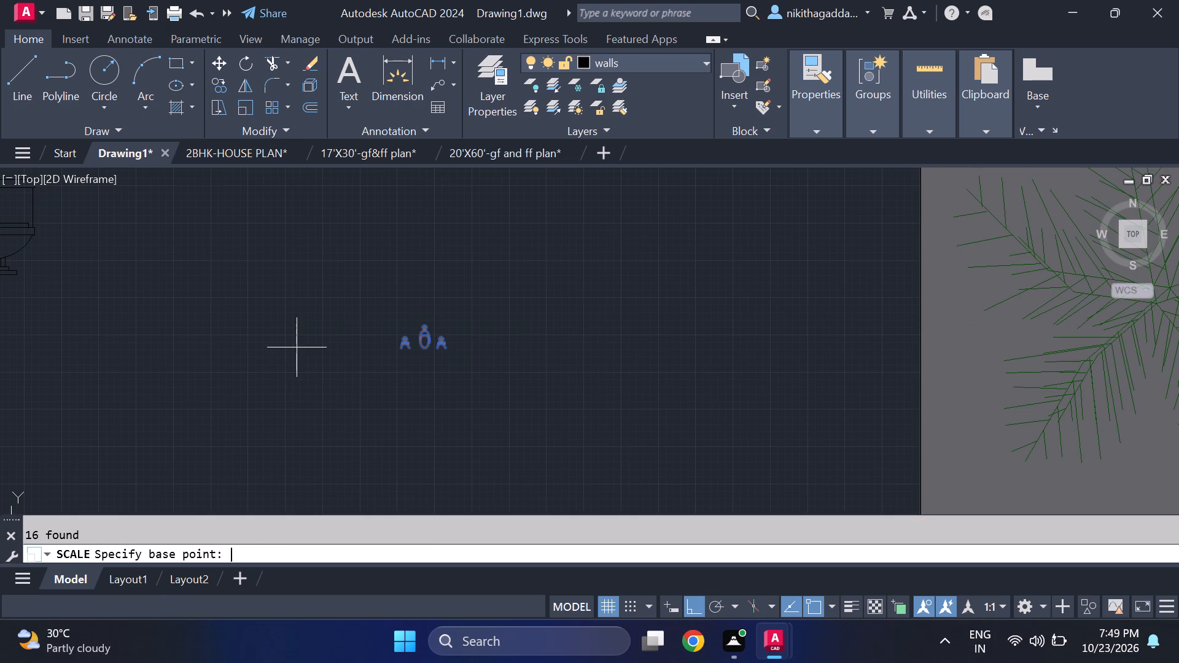
scroll(402, 316, up, 2)
click(391, 397)
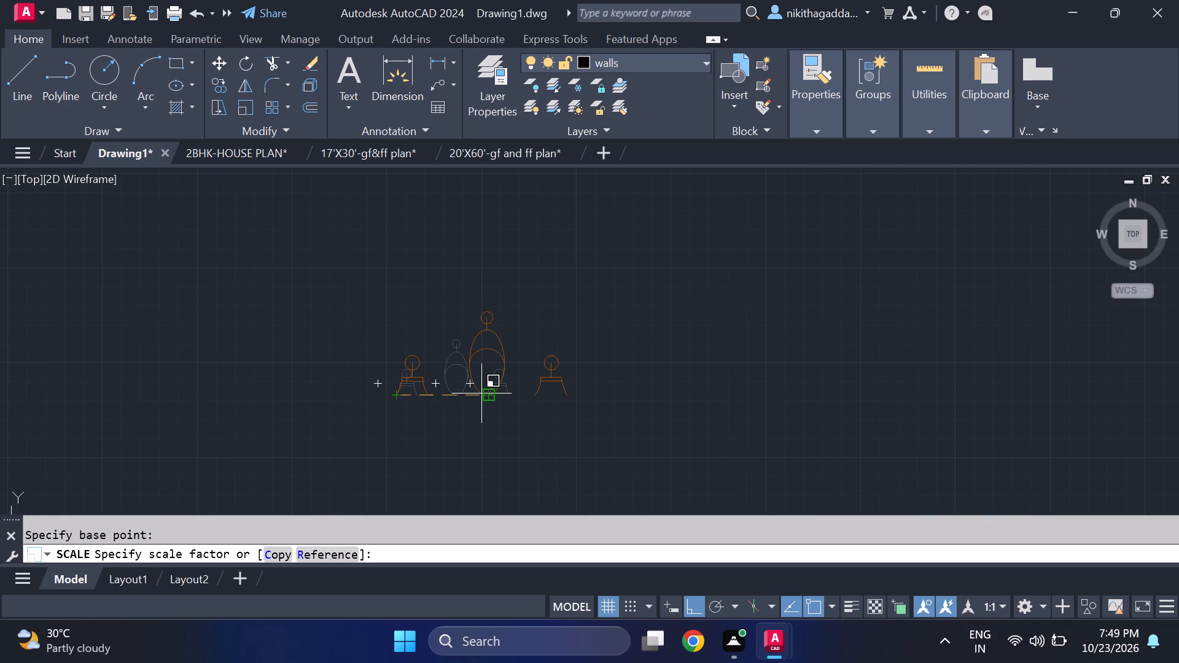
scroll(480, 392, up, 2)
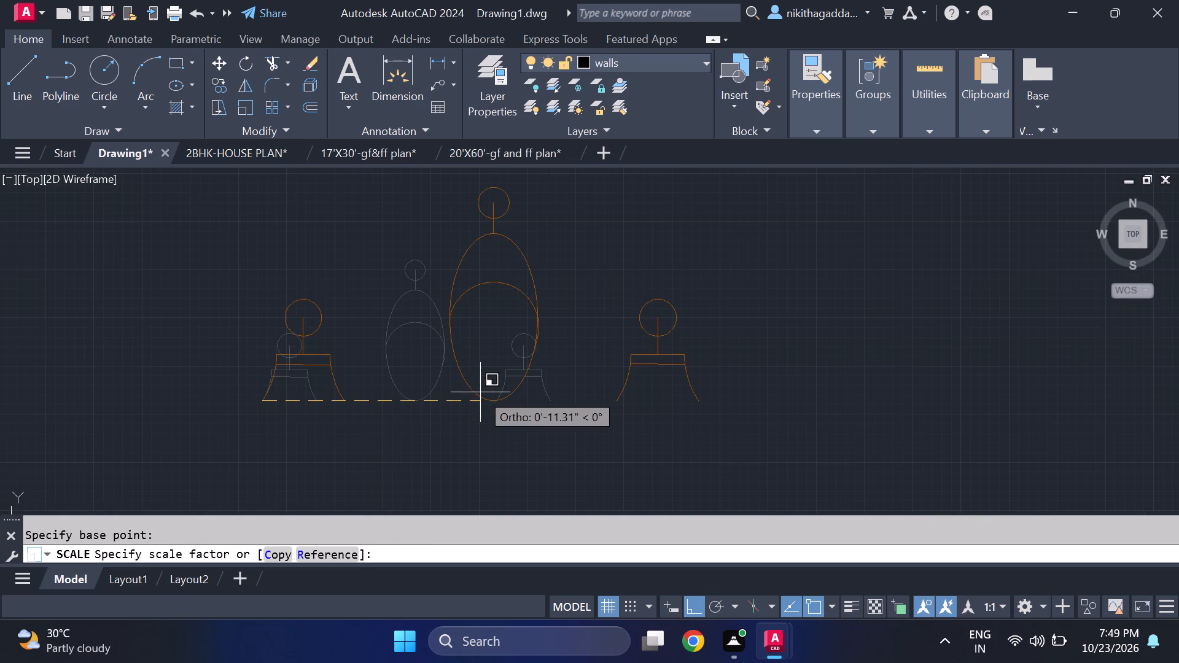
click(469, 401)
scroll(598, 326, down, 4)
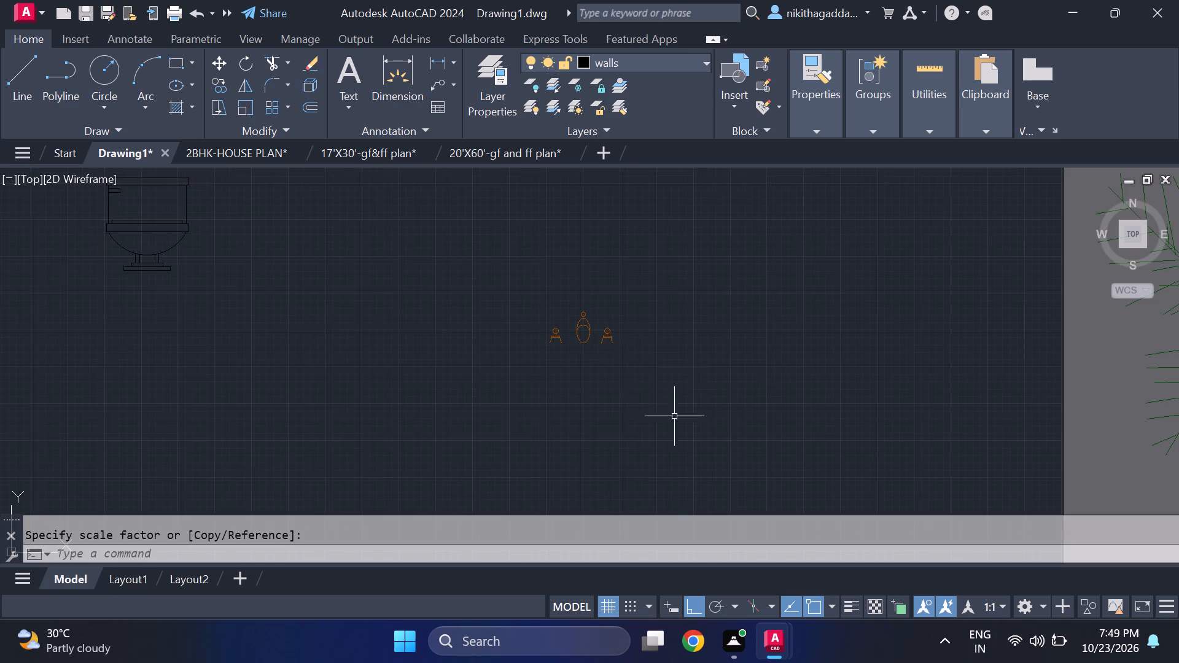
Copy the three scaled fixtures, with Ortho off, into the southwest corner of the southwest bathroom, west of its WC.
scroll(662, 328, up, 1)
click(648, 281)
click(355, 418)
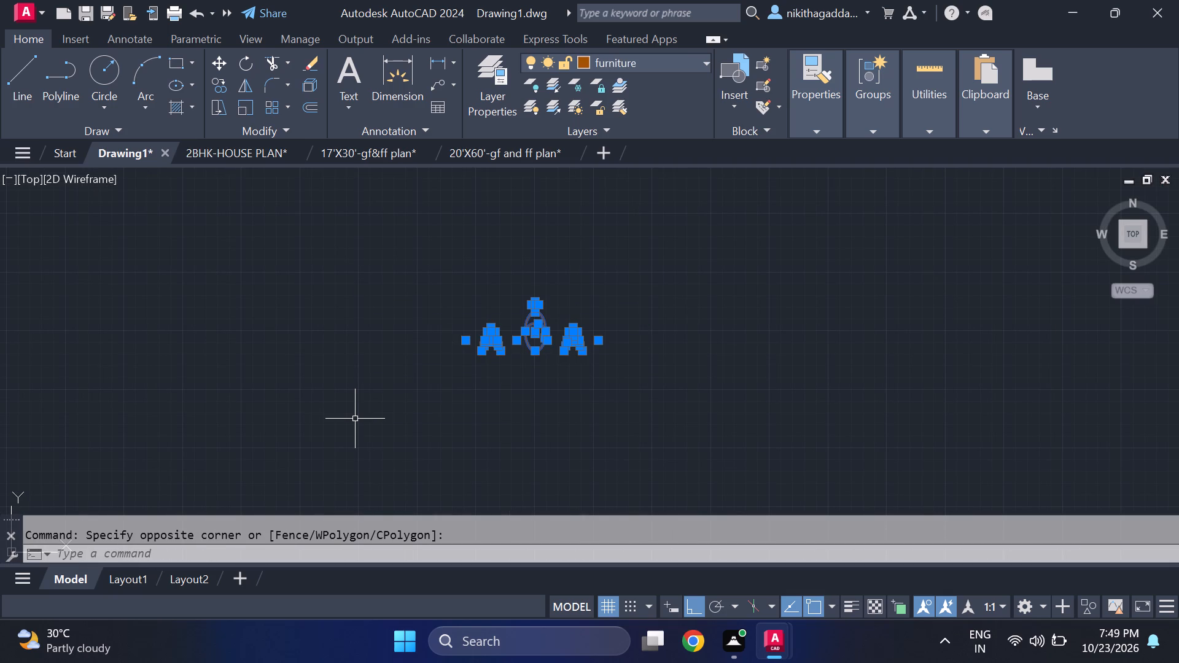
text(co)
key(Return)
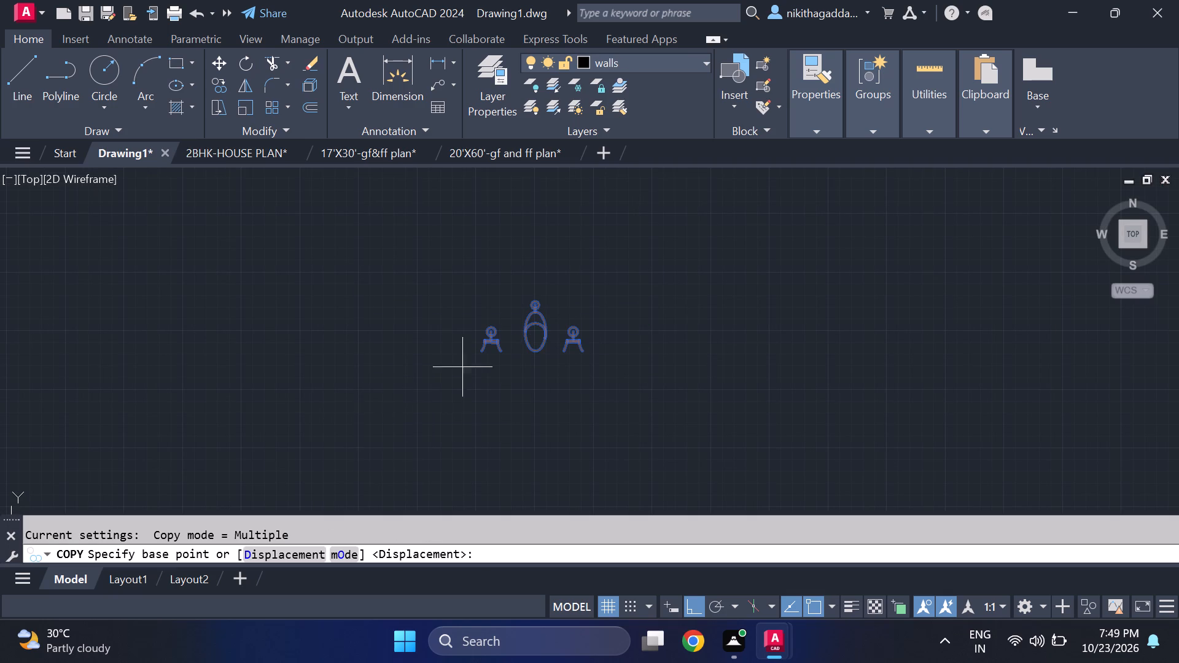
scroll(470, 362, up, 2)
click(492, 331)
scroll(583, 397, down, 4)
middle_drag(623, 449, 244, 242)
key(F8)
scroll(330, 240, down, 1)
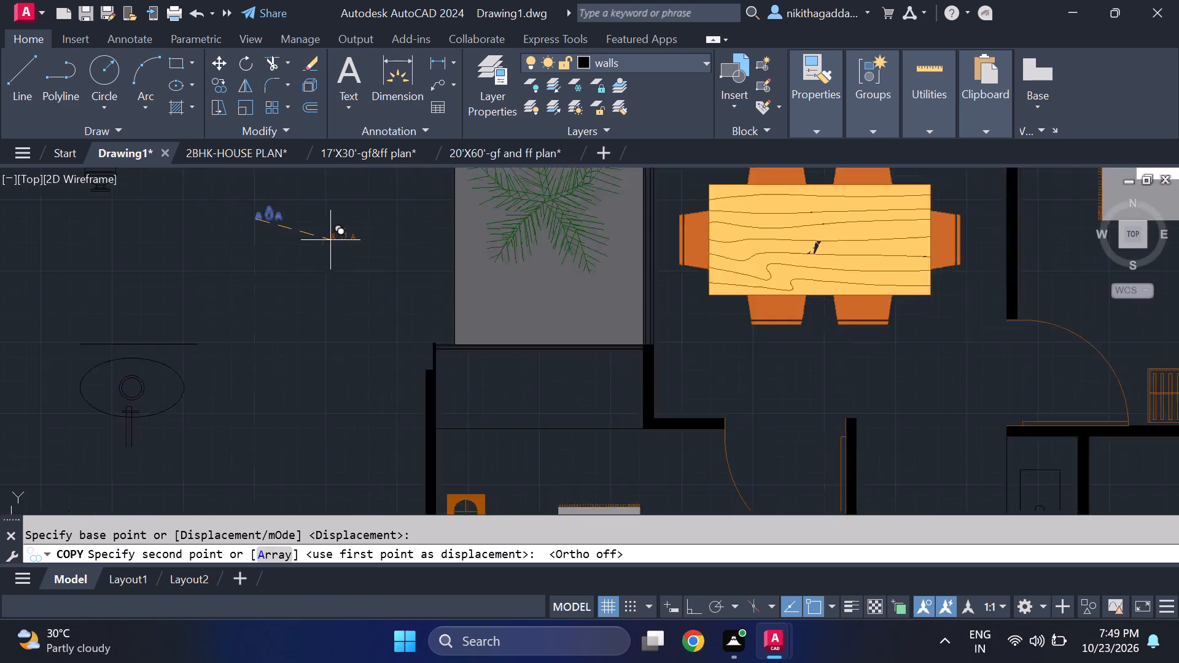
scroll(330, 240, down, 2)
middle_drag(360, 432, 377, 252)
scroll(396, 328, up, 2)
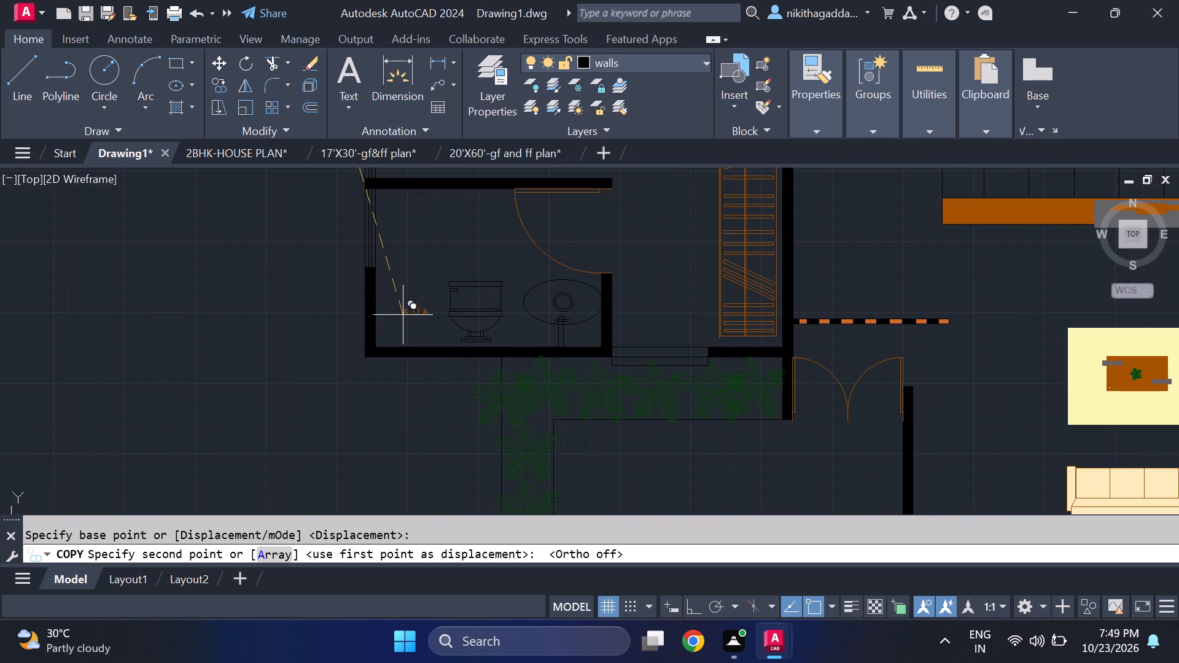
middle_drag(403, 317, 490, 374)
scroll(473, 384, up, 2)
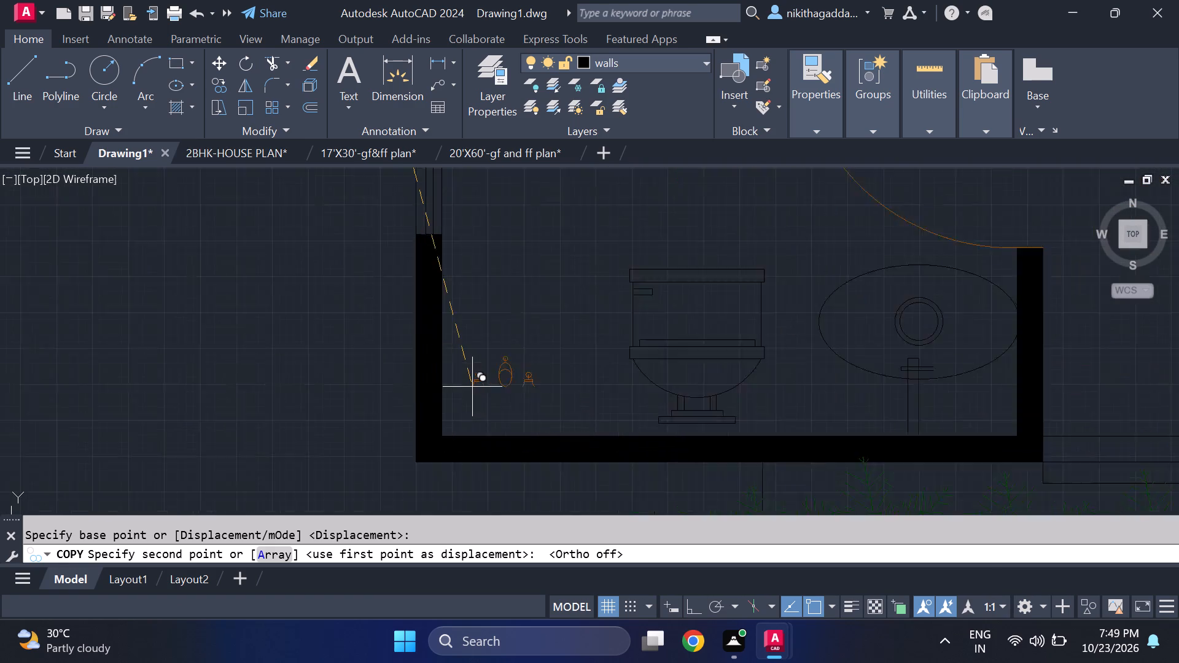
scroll(472, 387, up, 1)
click(449, 455)
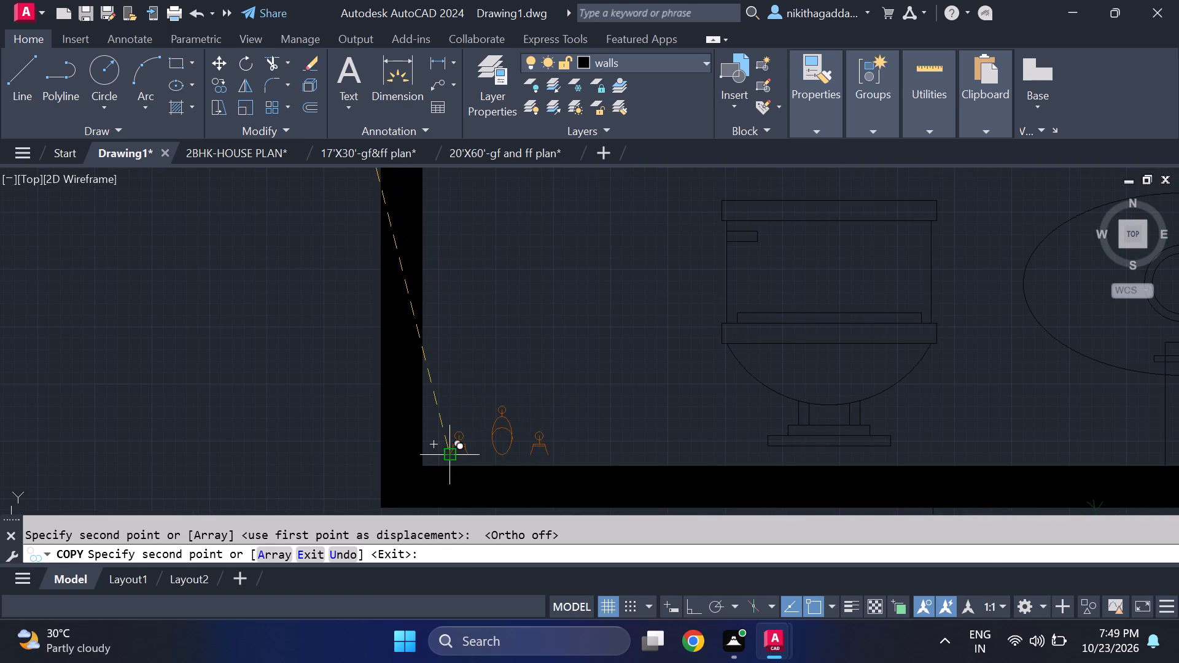
Place another copy of the three fixtures against the south wall of the bathroom north of the staircase, east of its WC.
scroll(540, 386, down, 3)
middle_drag(698, 290, 590, 441)
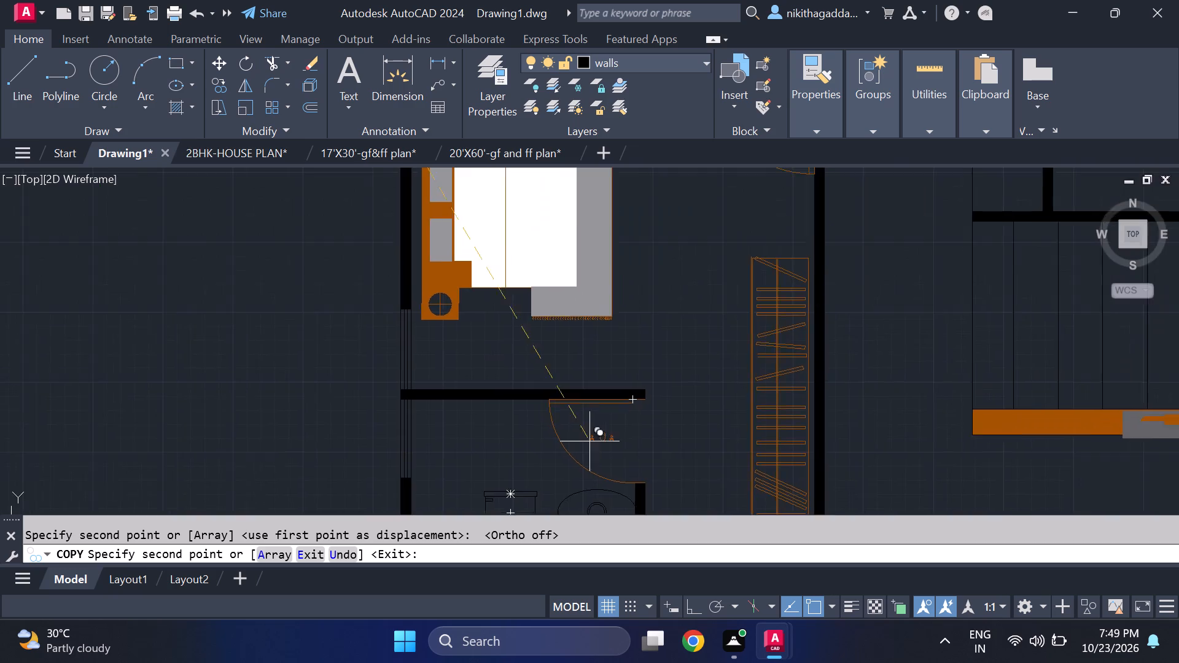
scroll(589, 441, down, 3)
middle_drag(765, 347, 504, 440)
scroll(518, 452, up, 3)
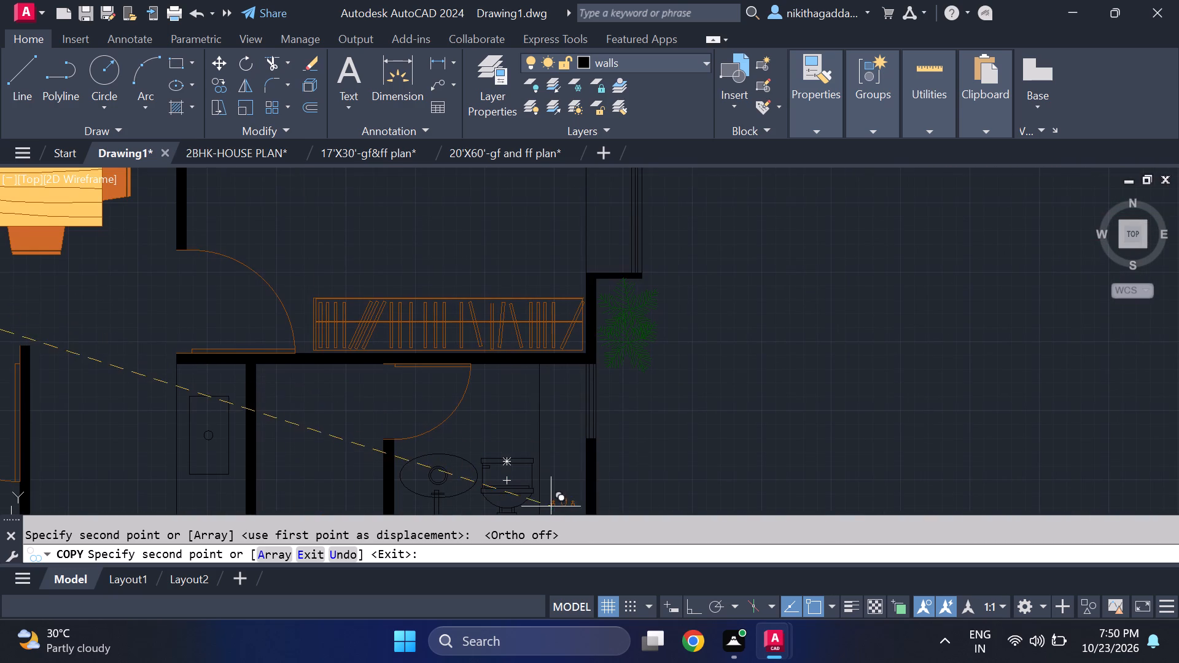
middle_drag(550, 506, 572, 425)
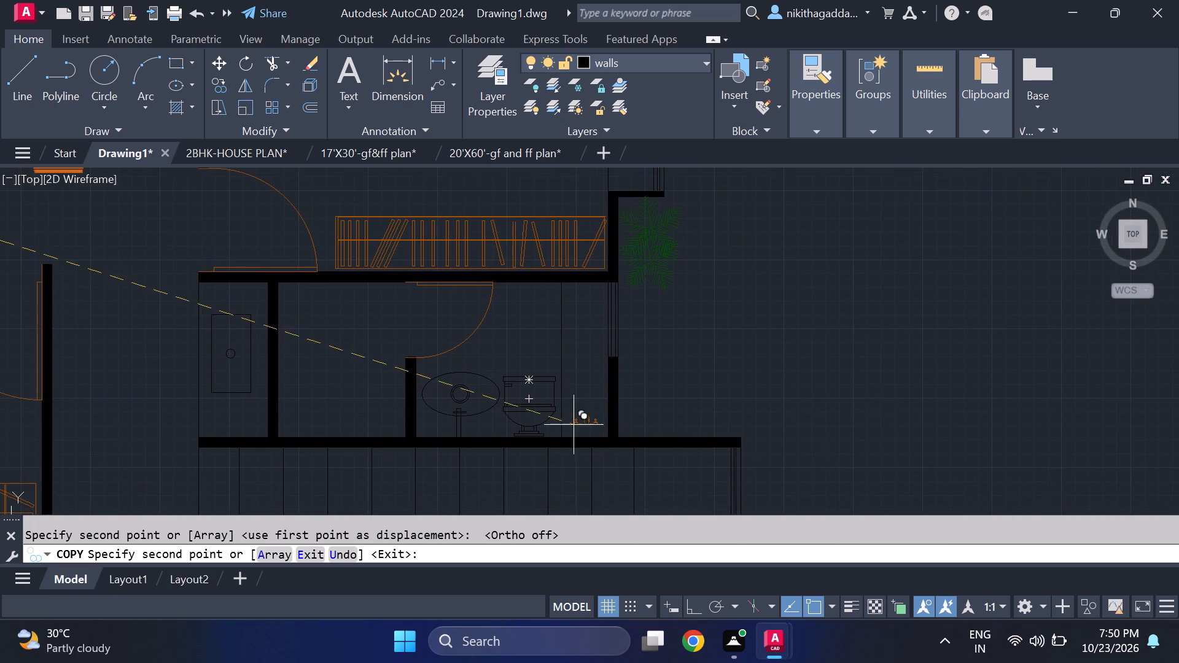
scroll(589, 438, up, 4)
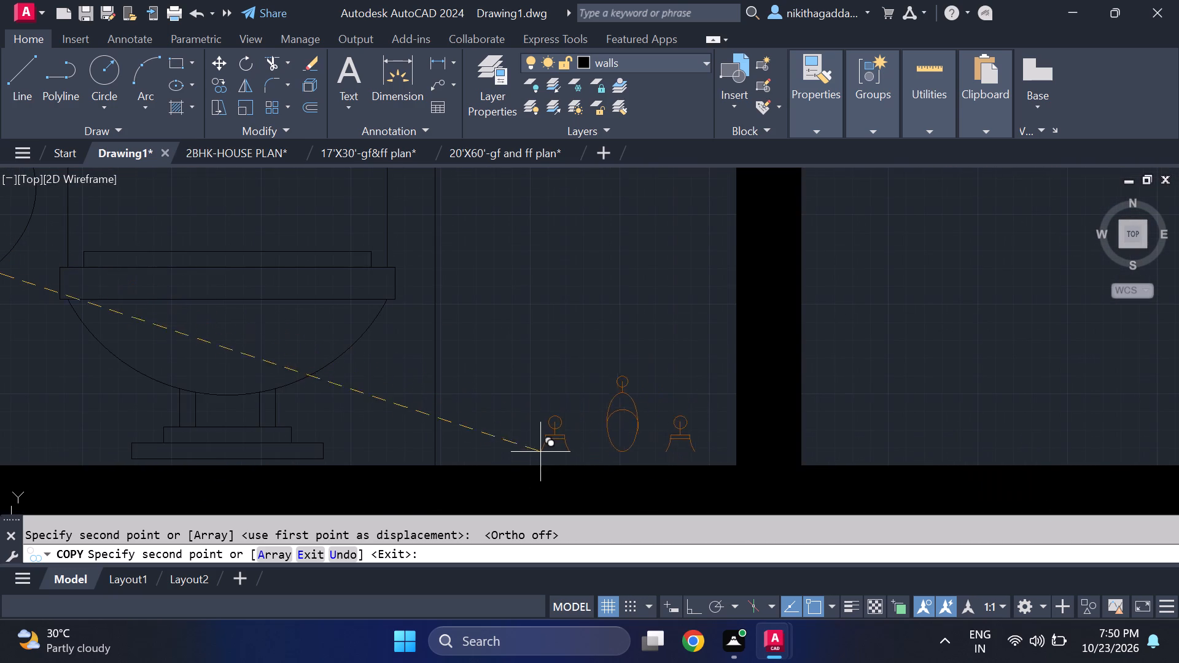
scroll(507, 453, up, 1)
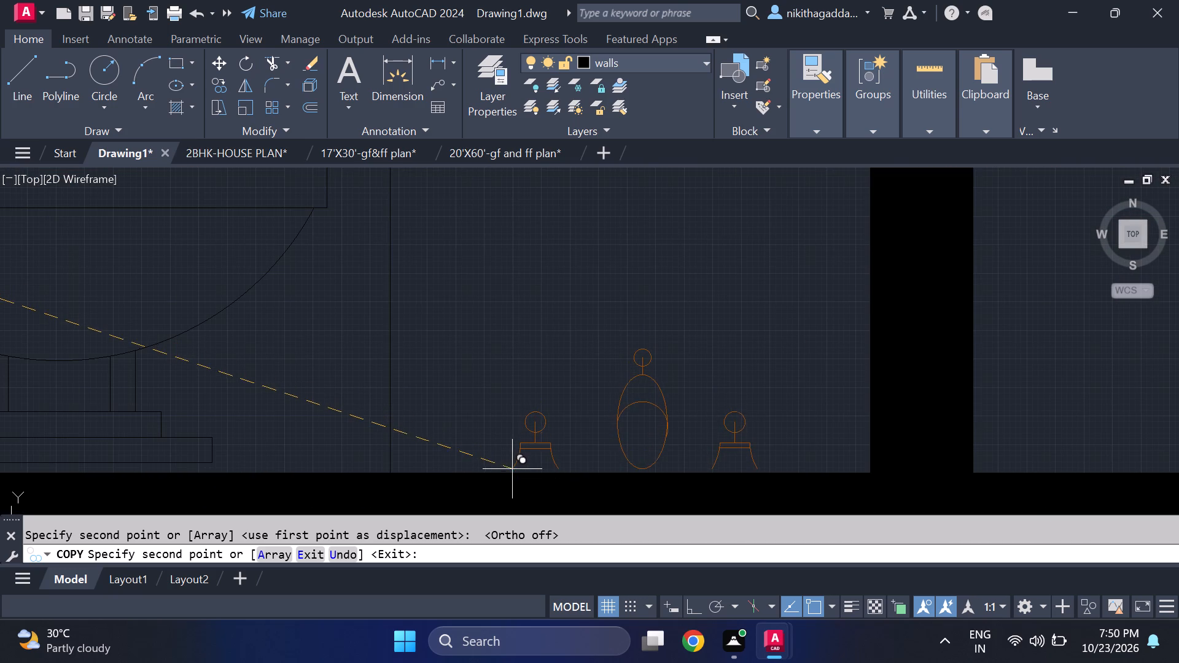
click(513, 471)
scroll(525, 371, down, 4)
scroll(679, 366, down, 3)
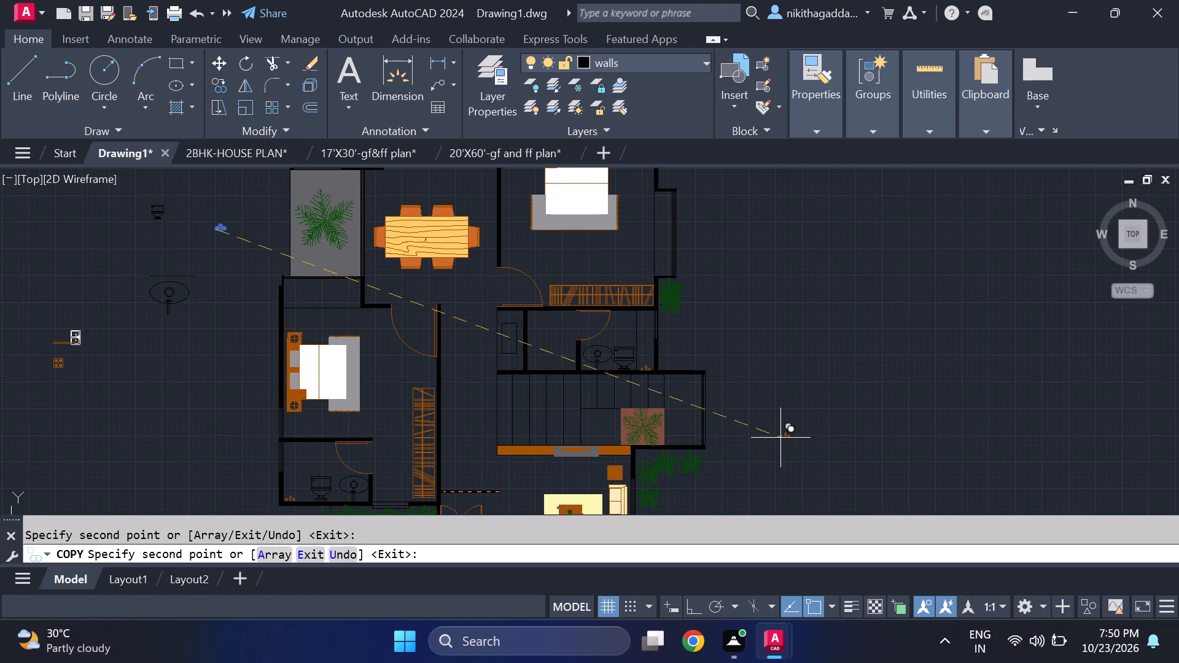
middle_drag(782, 436, 864, 276)
scroll(870, 248, down, 1)
scroll(615, 295, up, 2)
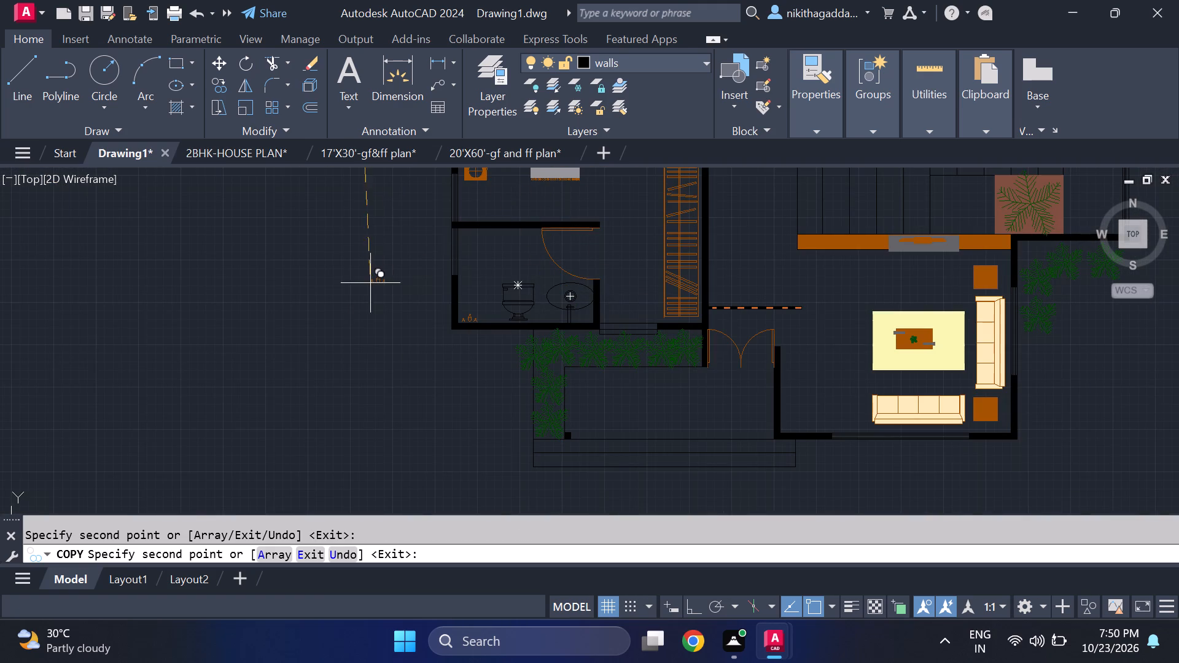
scroll(351, 290, up, 2)
key(Escape)
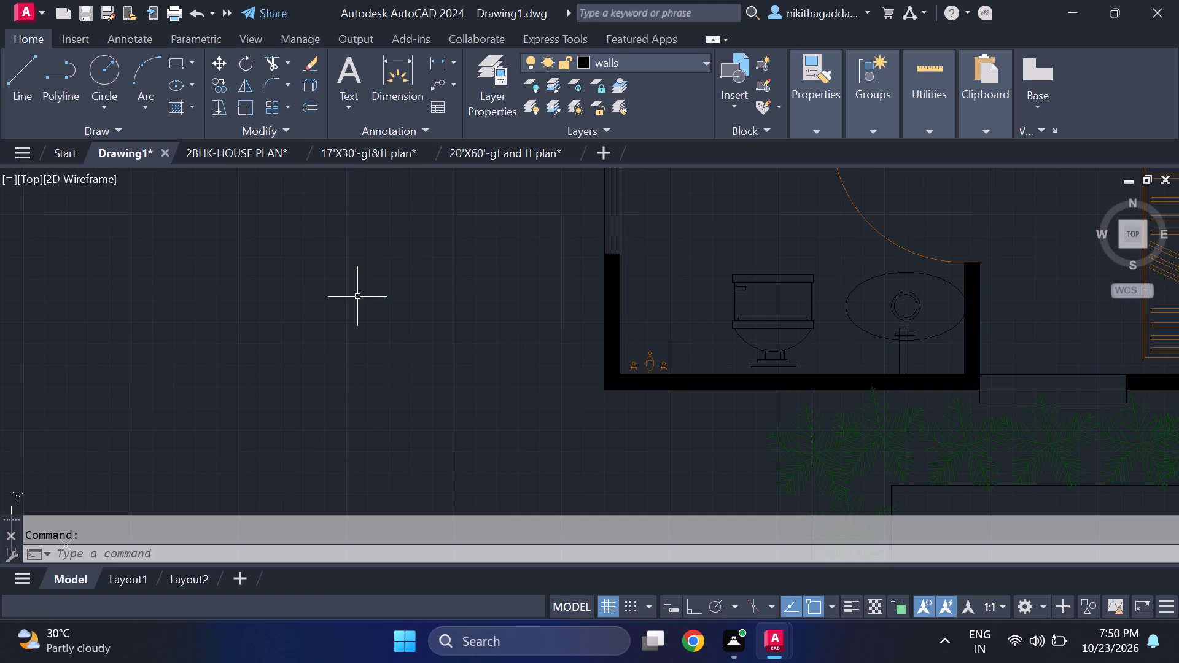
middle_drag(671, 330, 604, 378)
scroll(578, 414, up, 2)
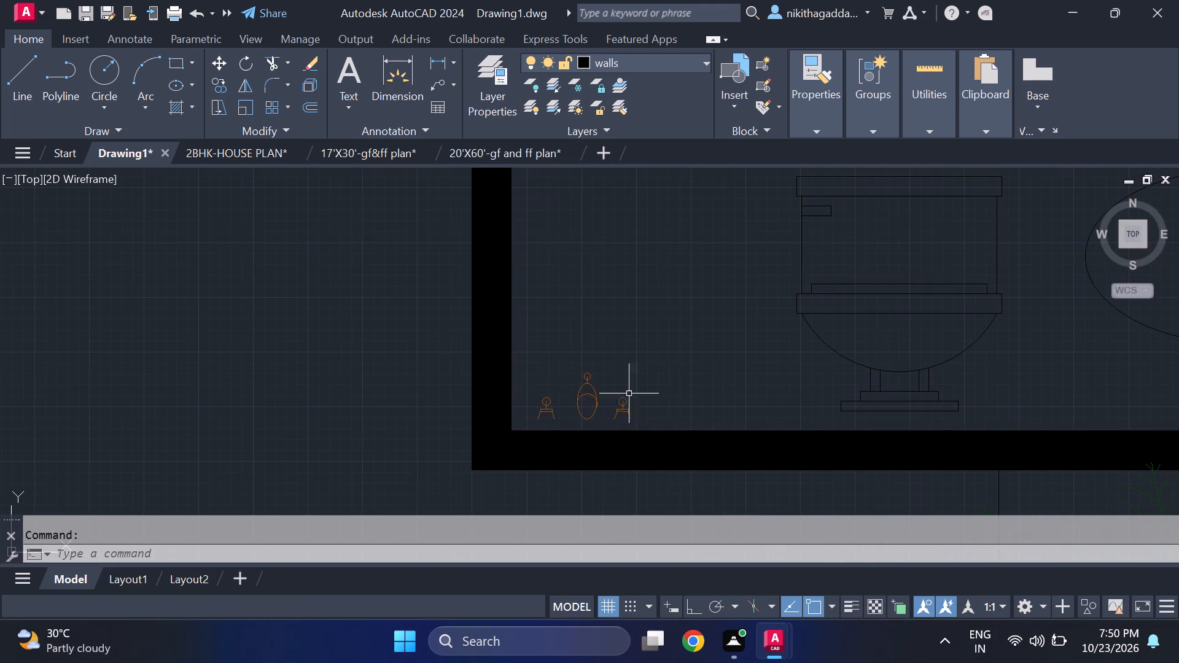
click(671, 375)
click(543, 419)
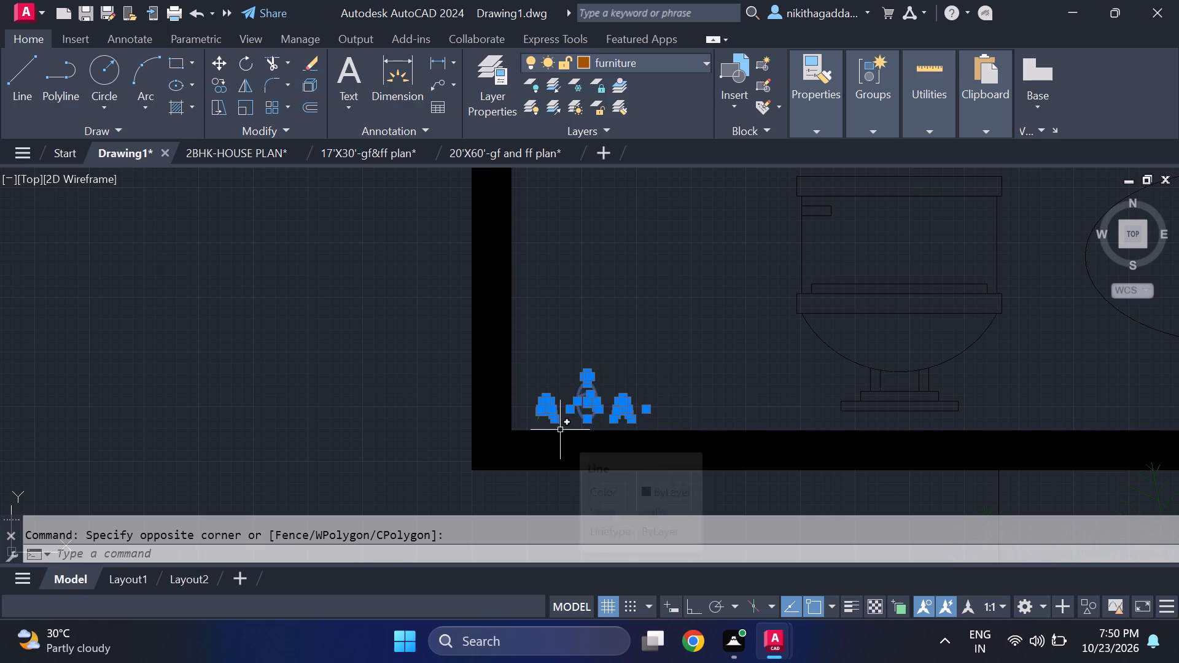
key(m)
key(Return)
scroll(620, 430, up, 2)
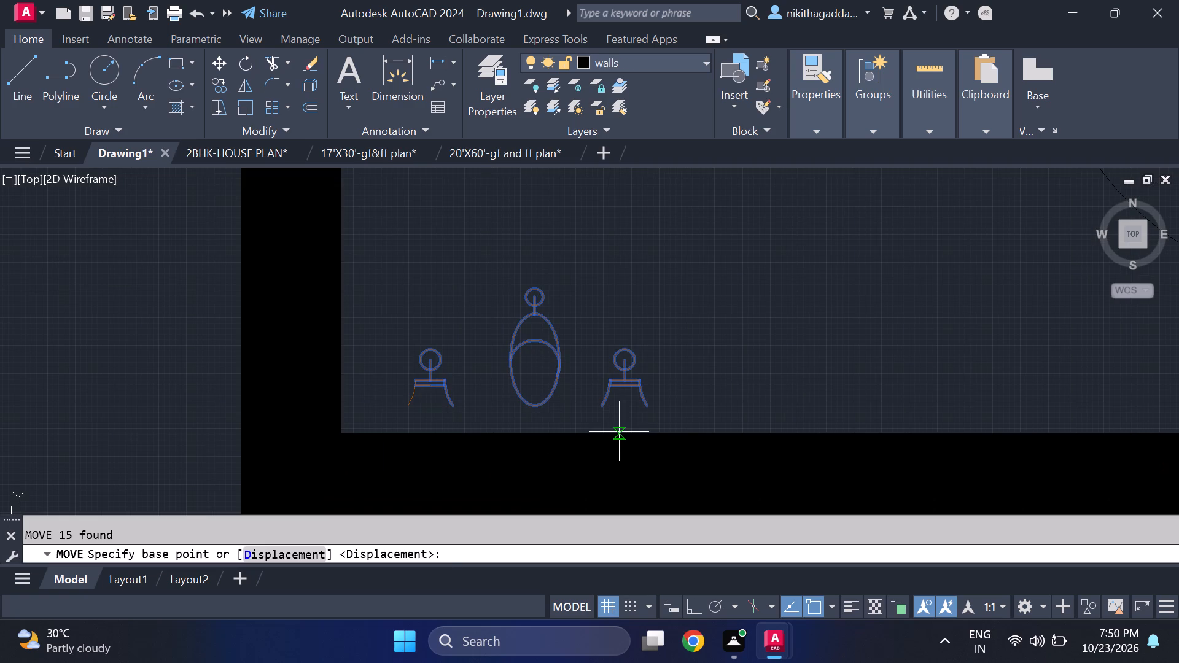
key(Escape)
Move all three fixtures in the southwest bathroom down so their bases touch the inner face of the south wall.
middle_click(615, 484)
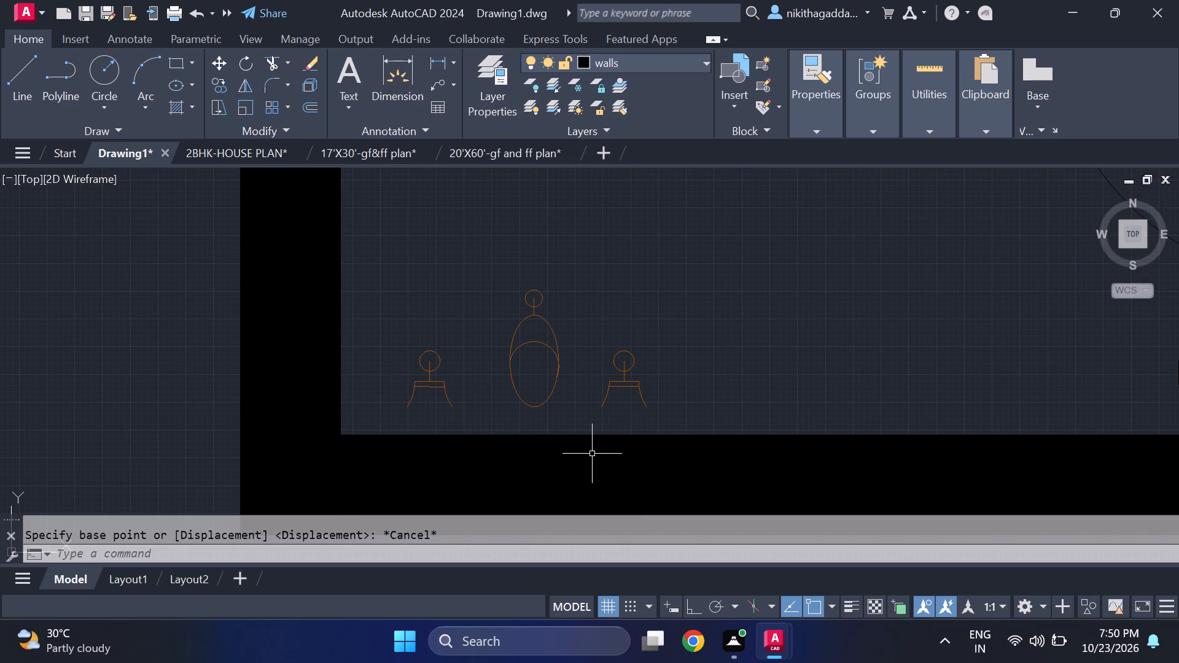
click(690, 334)
click(392, 417)
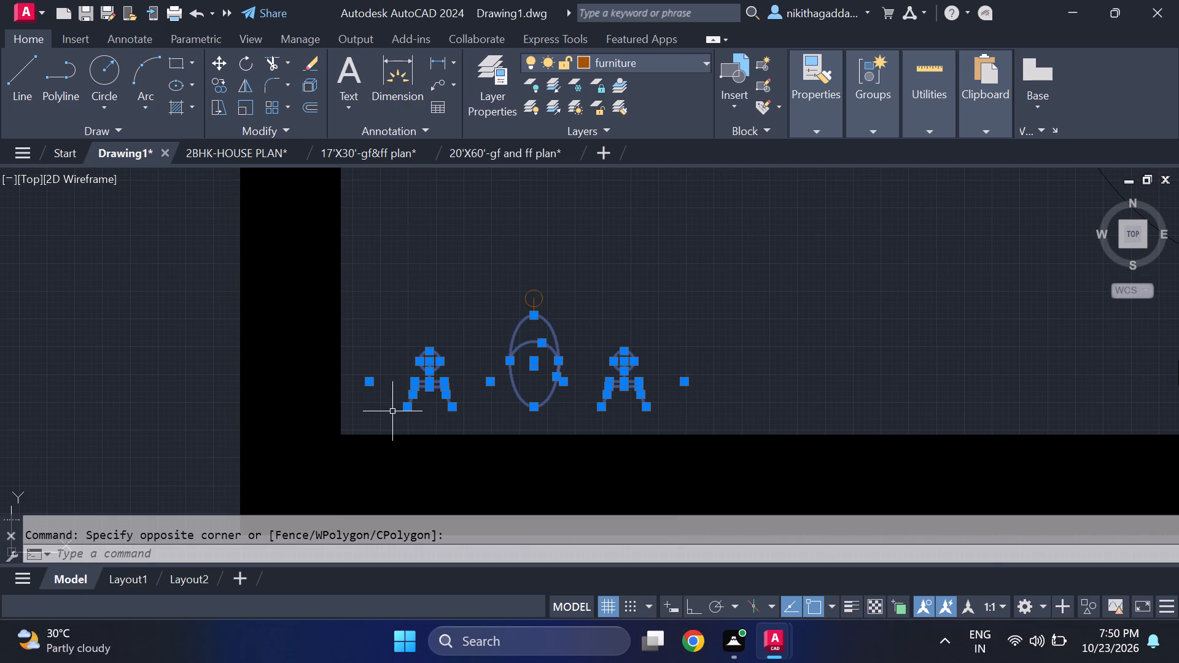
click(632, 244)
click(434, 380)
key(m)
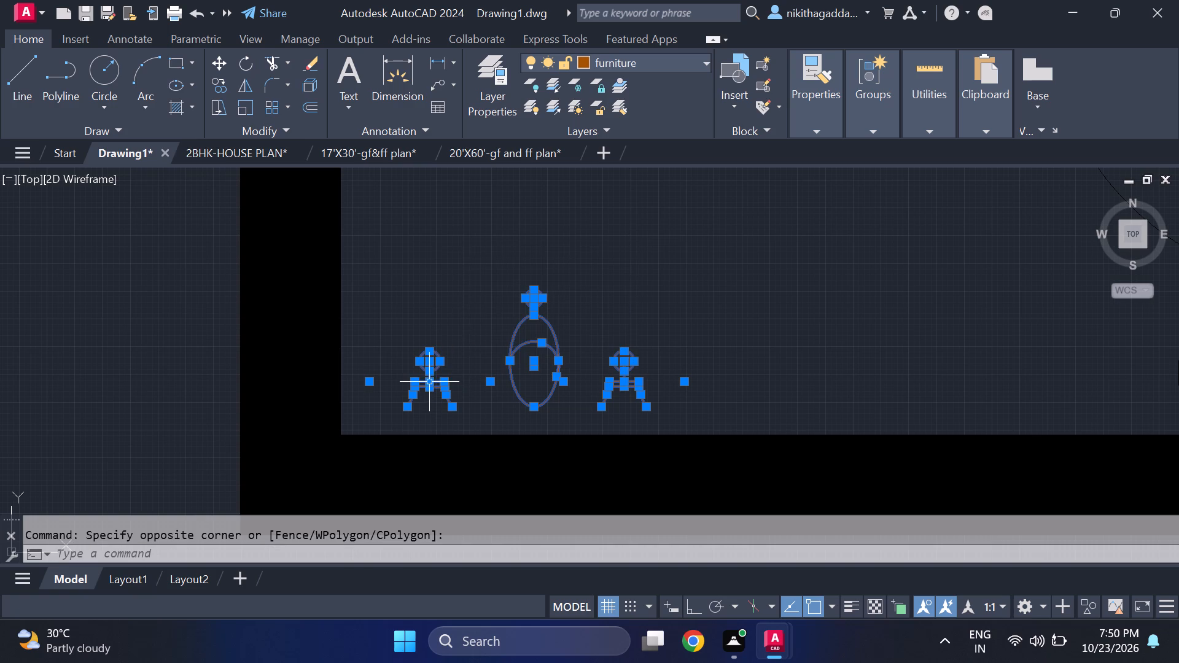
key(Return)
middle_drag(435, 379, 37, 484)
scroll(128, 486, up, 1)
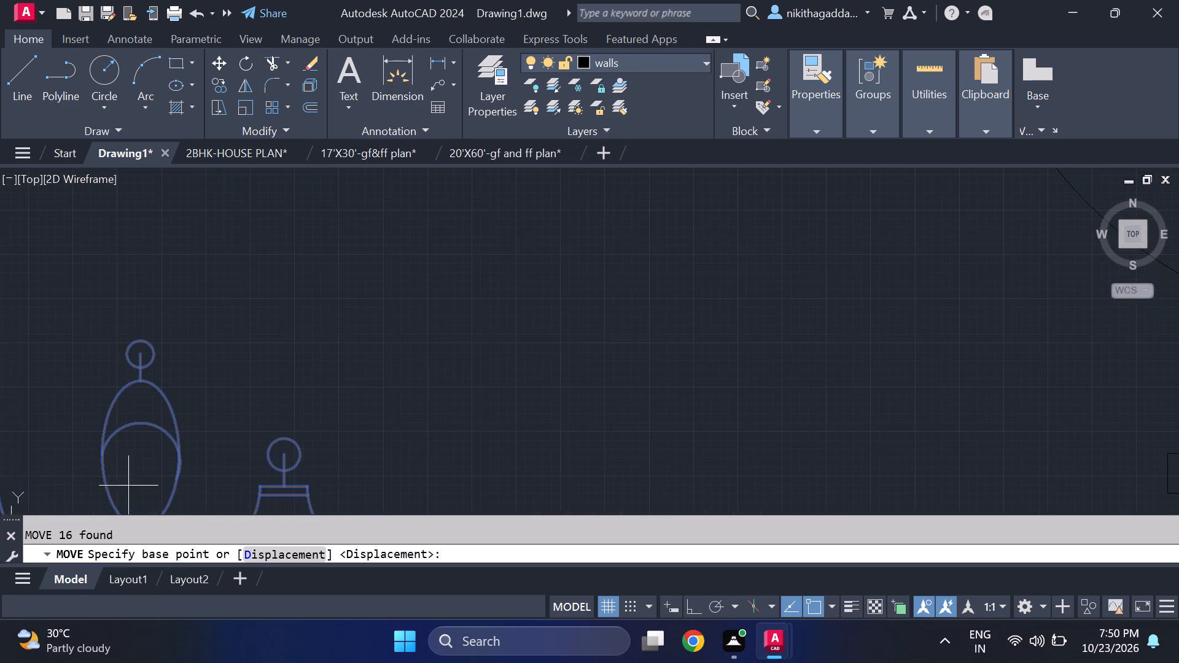
middle_drag(174, 457, 319, 330)
click(470, 401)
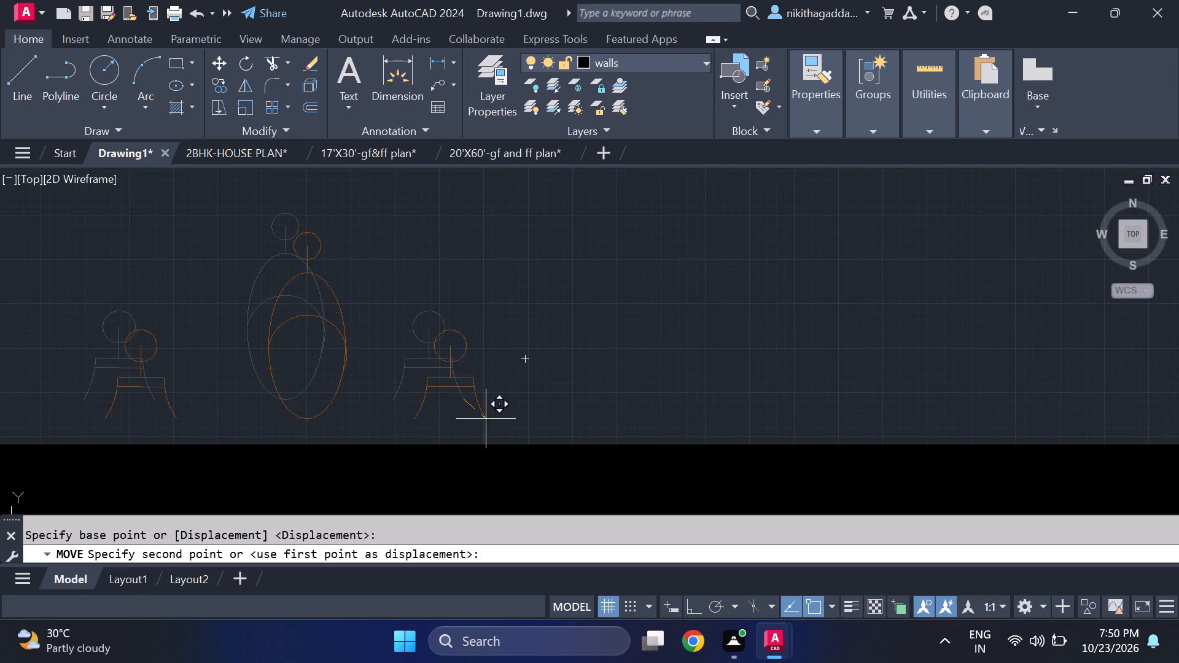
click(484, 443)
scroll(495, 357, down, 2)
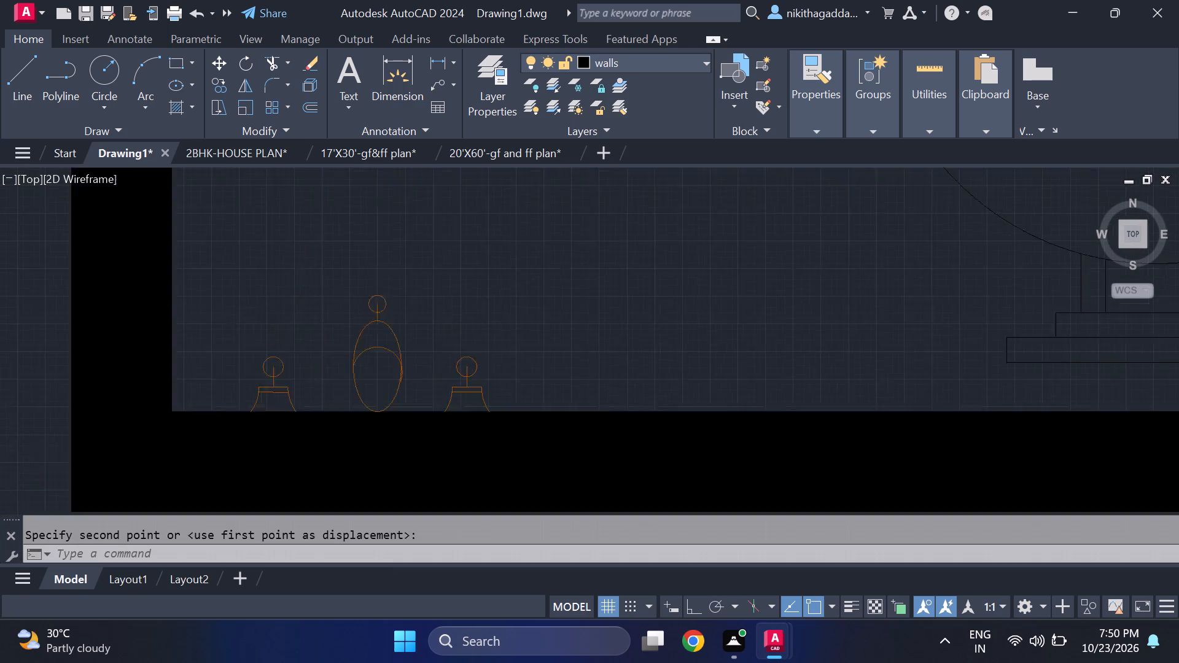
Move all parts of the three fixtures in the bathroom north of the staircase onto the windows layer.
scroll(495, 357, down, 3)
scroll(618, 394, down, 3)
middle_drag(640, 347, 618, 450)
scroll(880, 361, up, 3)
scroll(523, 343, down, 3)
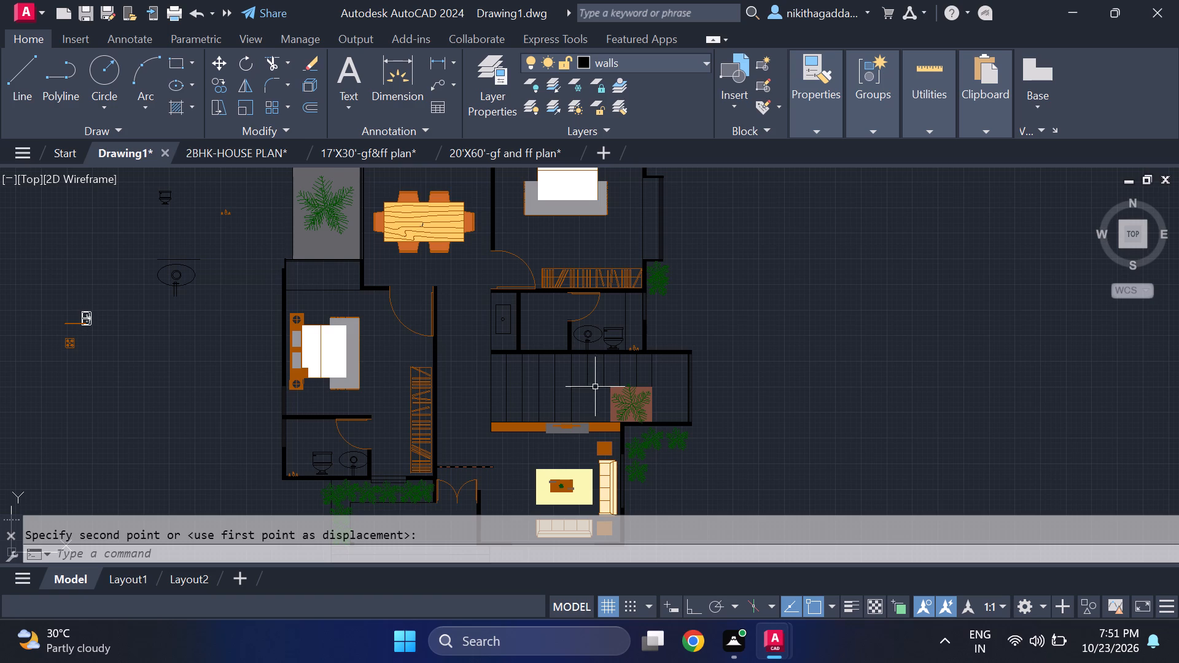
scroll(419, 329, up, 1)
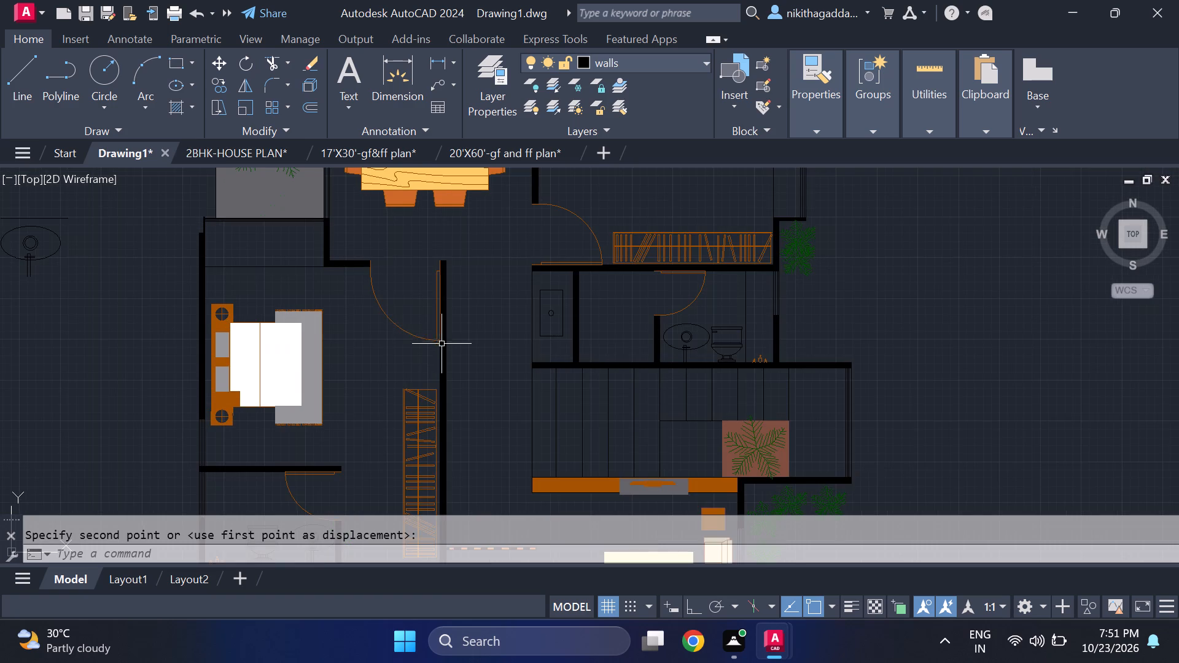
middle_drag(454, 352, 489, 400)
scroll(489, 342, up, 1)
middle_click(489, 342)
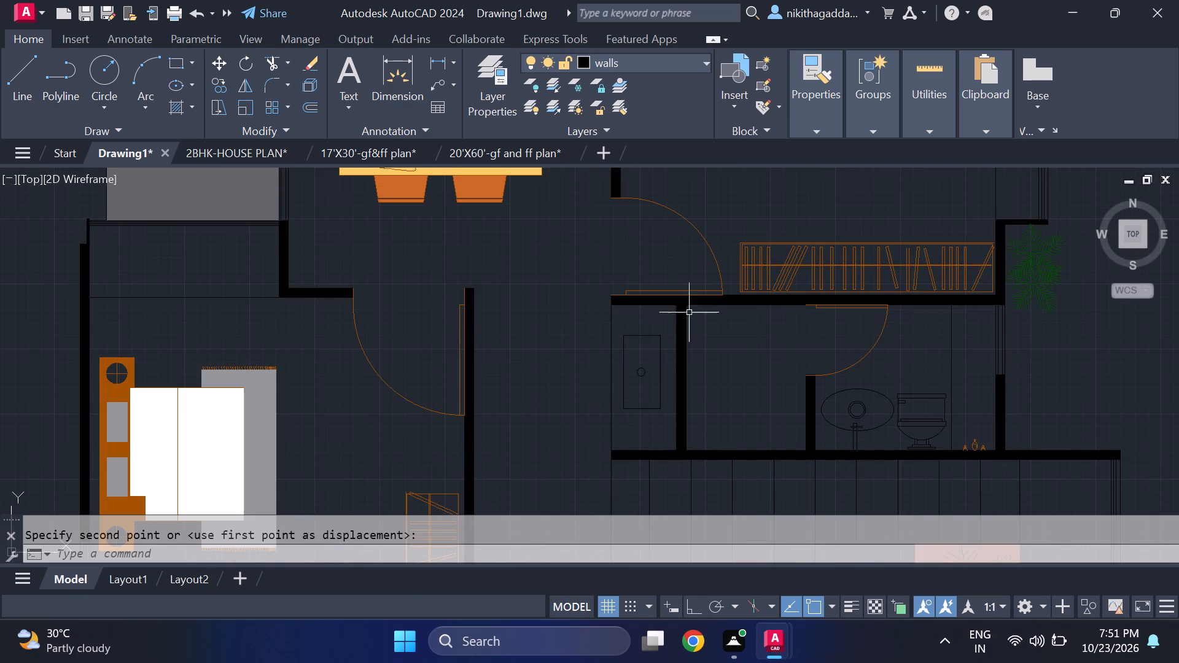
scroll(1002, 471, up, 3)
scroll(931, 356, up, 2)
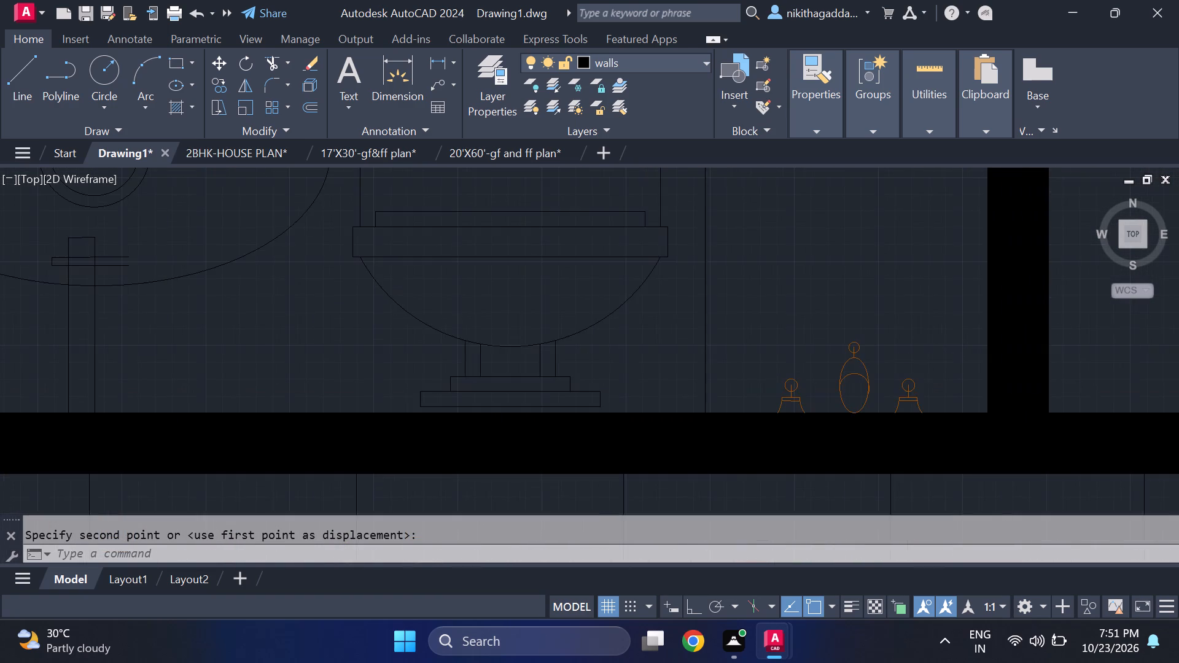
click(931, 355)
click(689, 425)
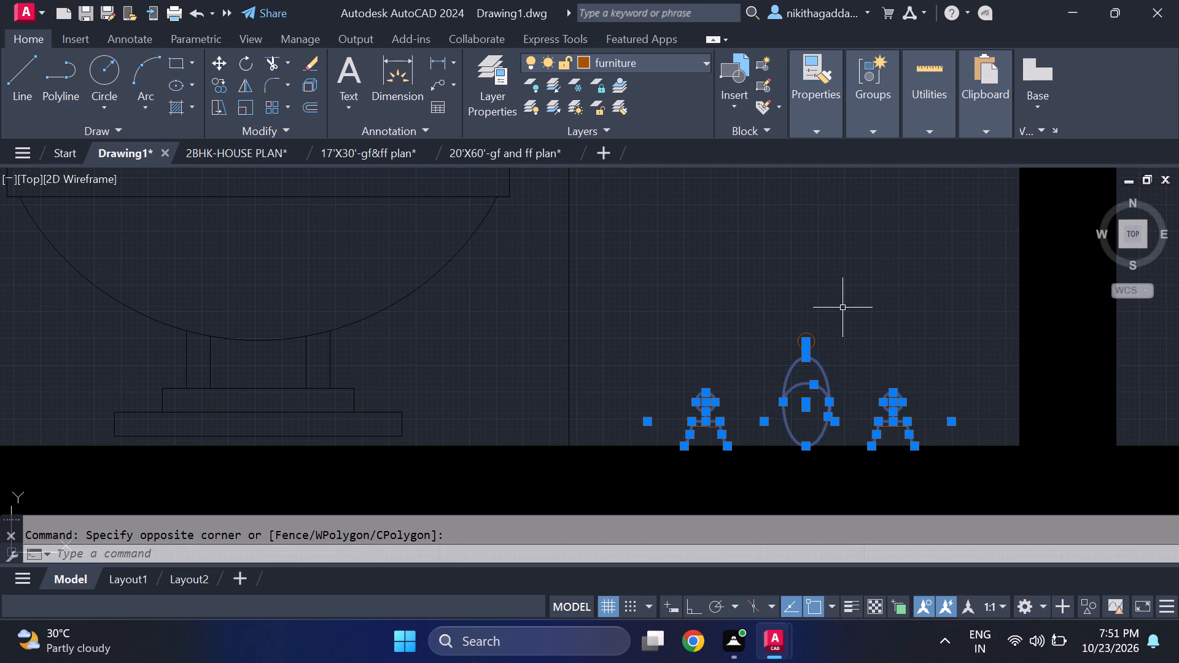
click(843, 308)
click(845, 309)
click(884, 295)
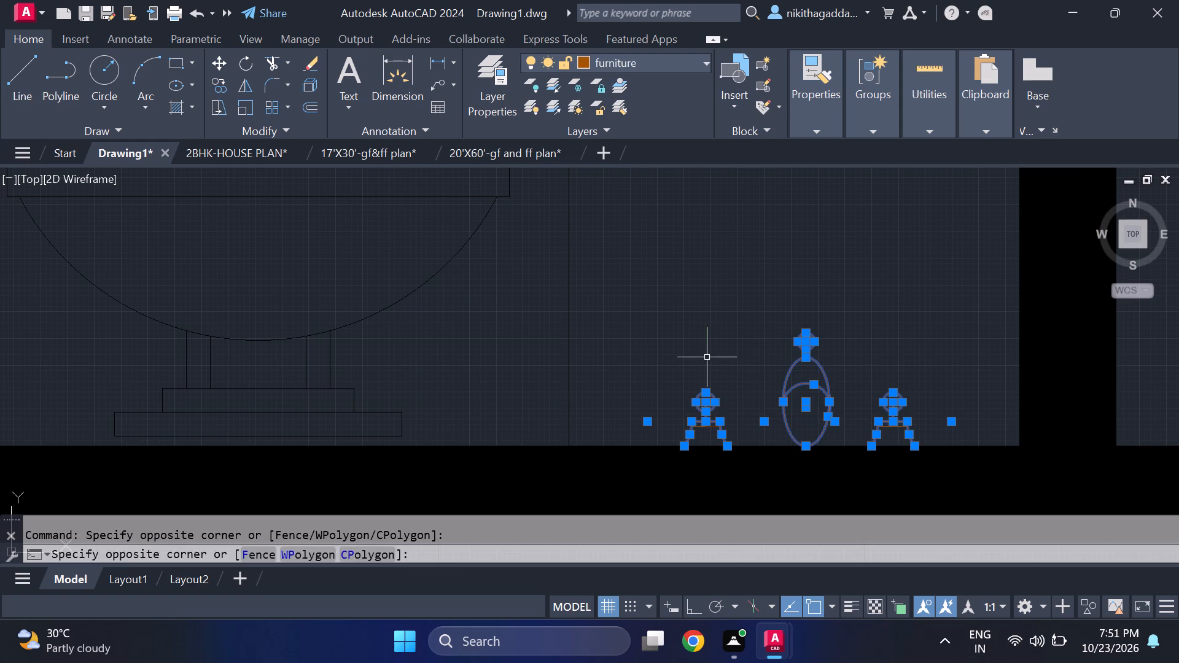
click(707, 357)
scroll(653, 415, up, 3)
middle_drag(873, 452, 764, 350)
click(766, 354)
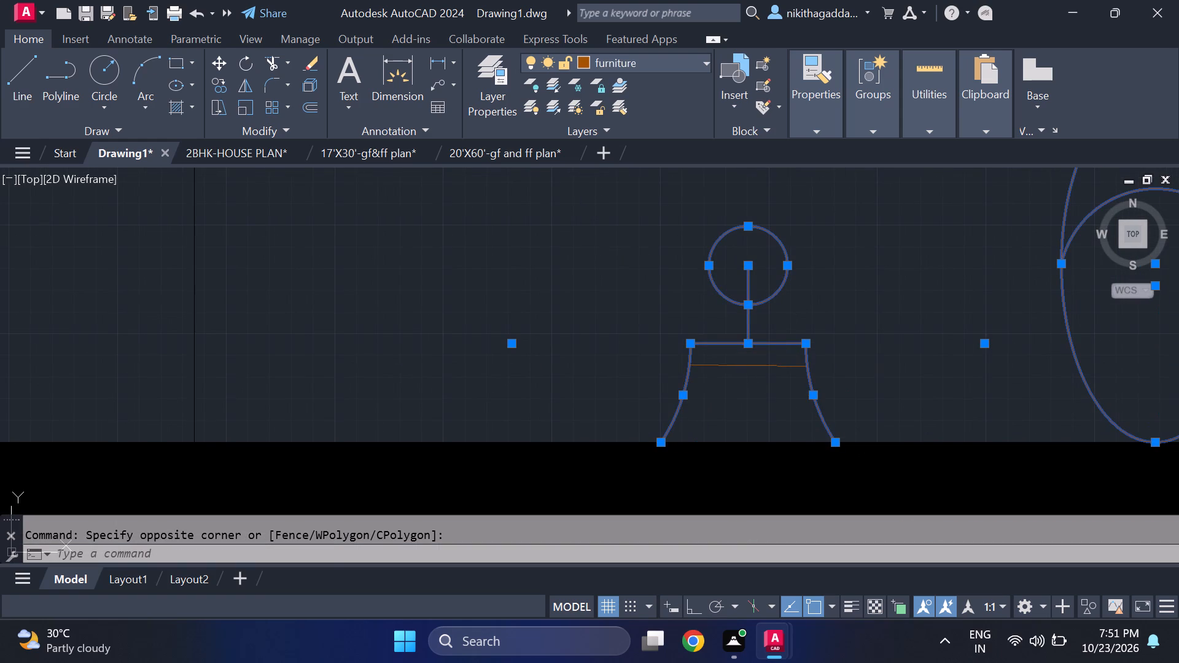
click(716, 398)
scroll(793, 317, down, 3)
scroll(981, 344, up, 3)
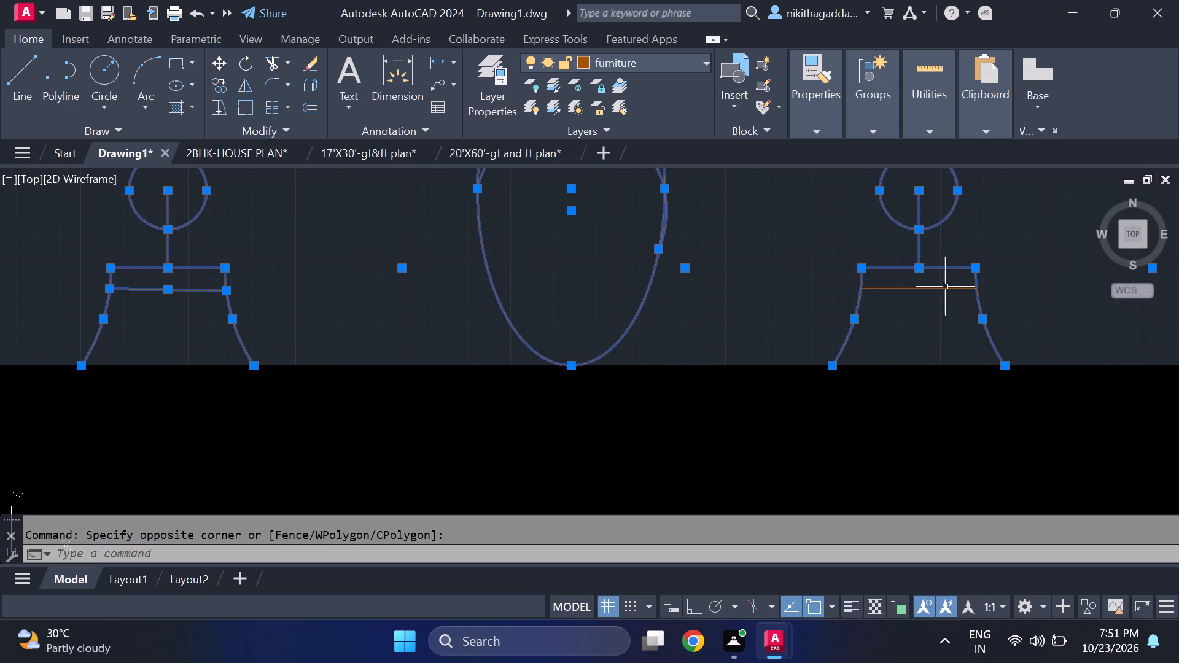
click(941, 281)
click(877, 326)
middle_drag(839, 267, 839, 332)
scroll(832, 308, down, 2)
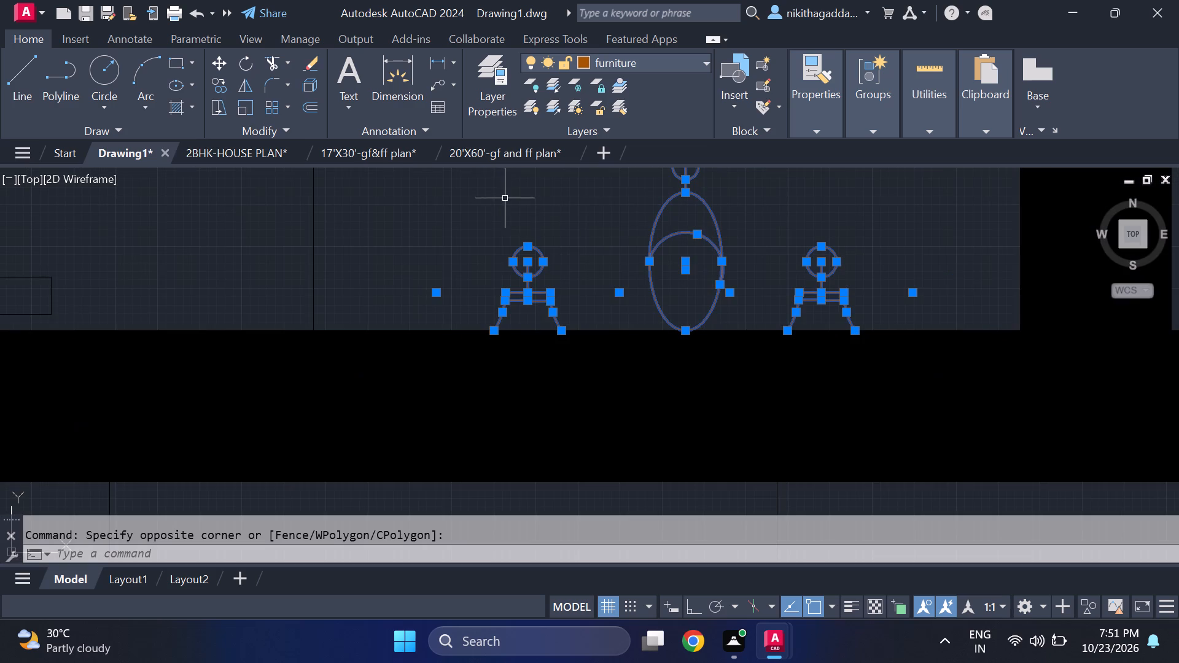
click(671, 63)
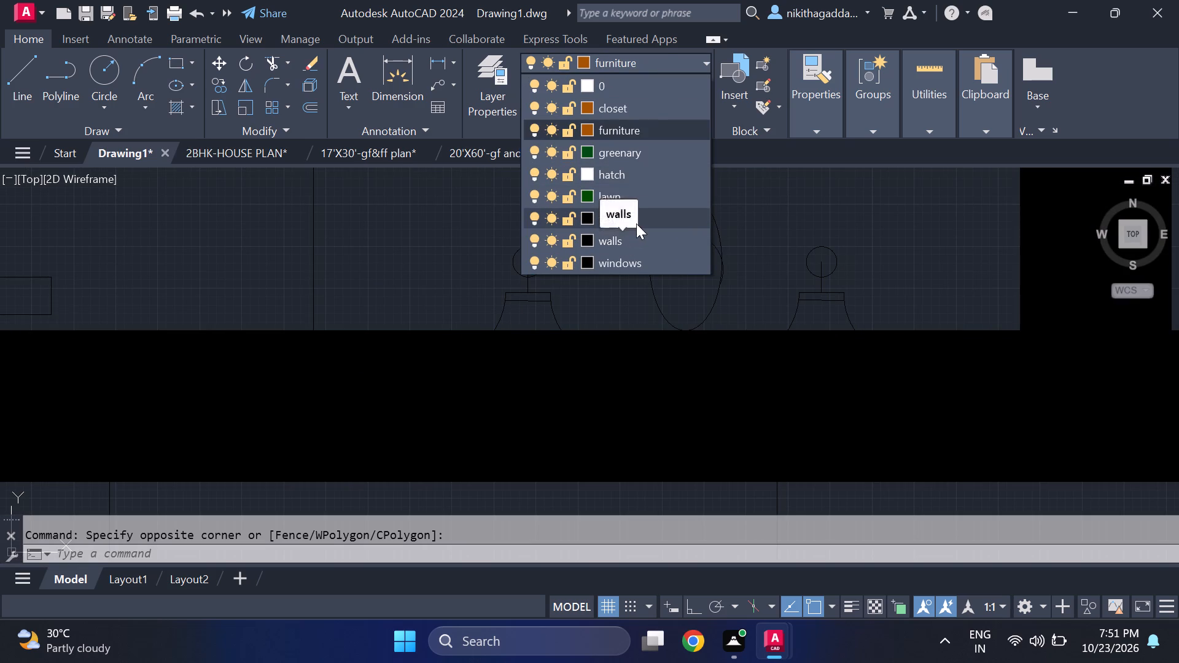
click(637, 260)
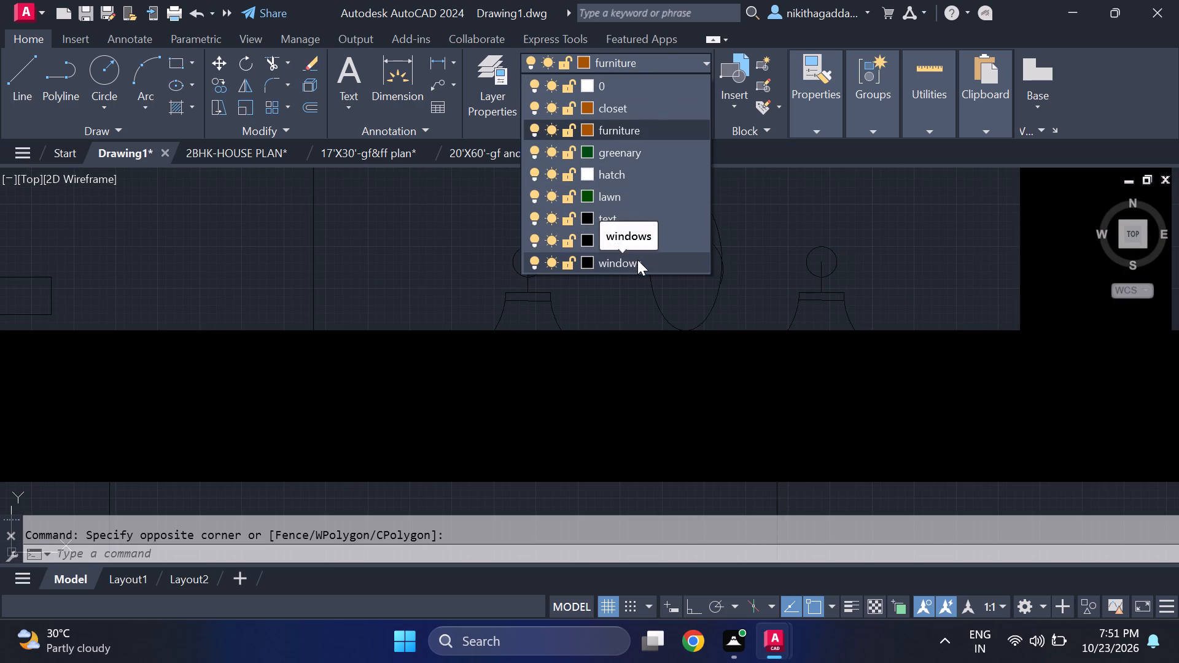
key(Escape)
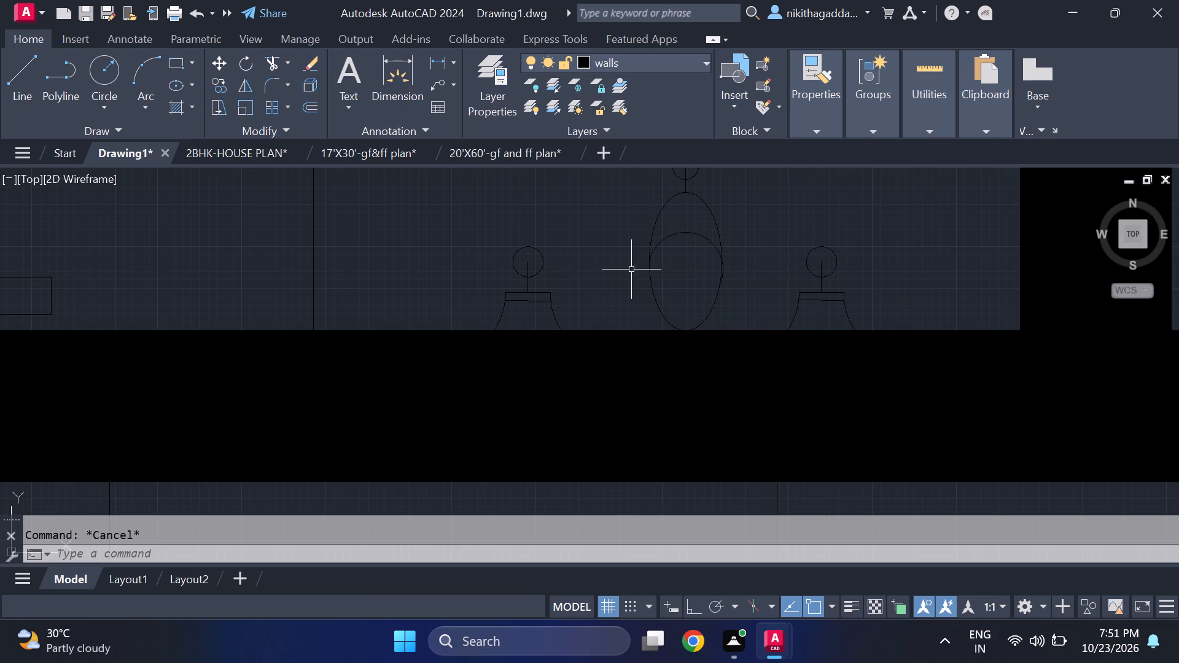
Move all parts of the three fixtures in the southwest bathroom's corner onto the windows layer.
scroll(631, 269, down, 6)
scroll(520, 352, down, 2)
middle_drag(426, 398, 614, 346)
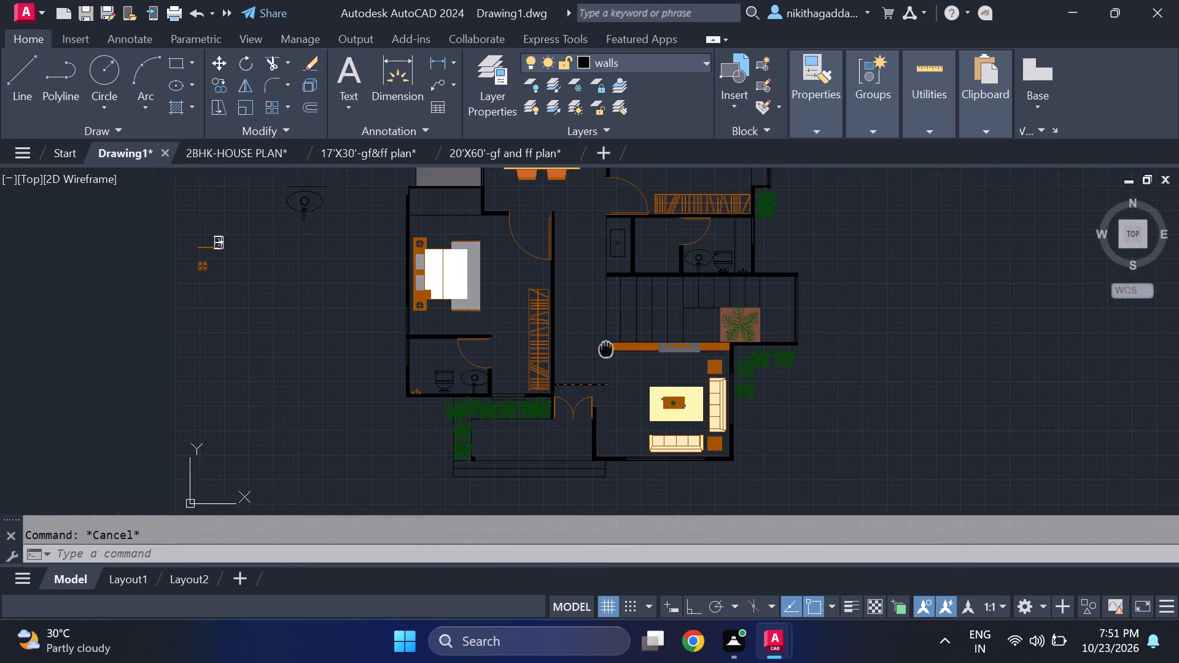
middle_drag(614, 346, 626, 336)
scroll(445, 368, up, 3)
scroll(408, 409, up, 5)
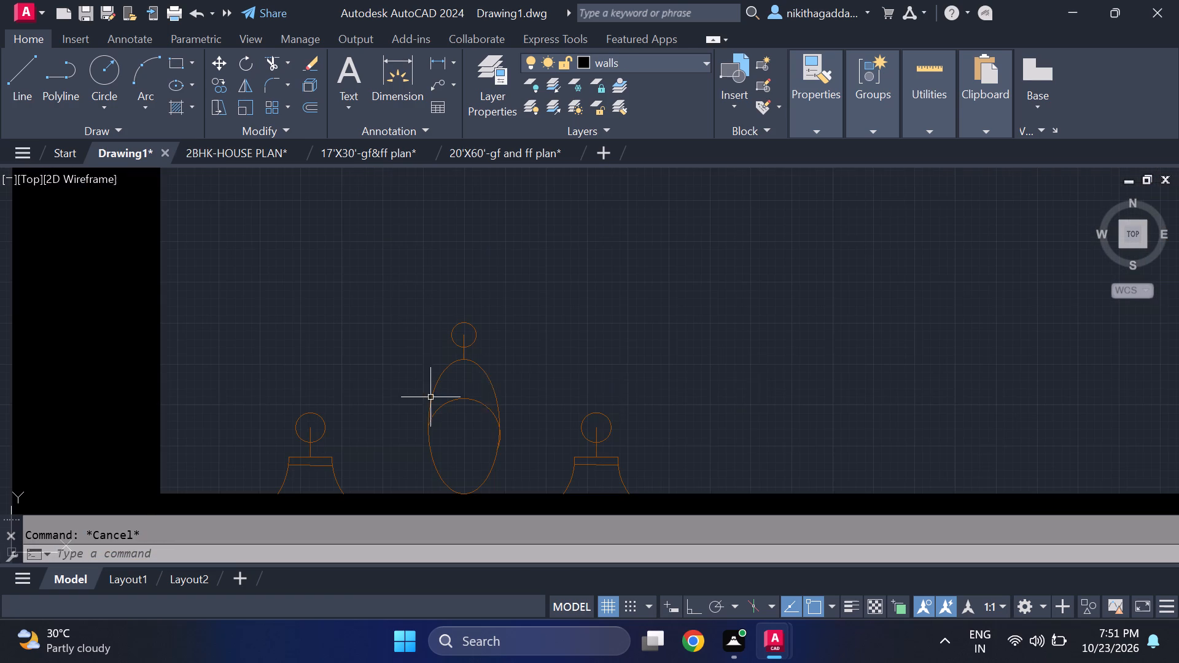
click(750, 379)
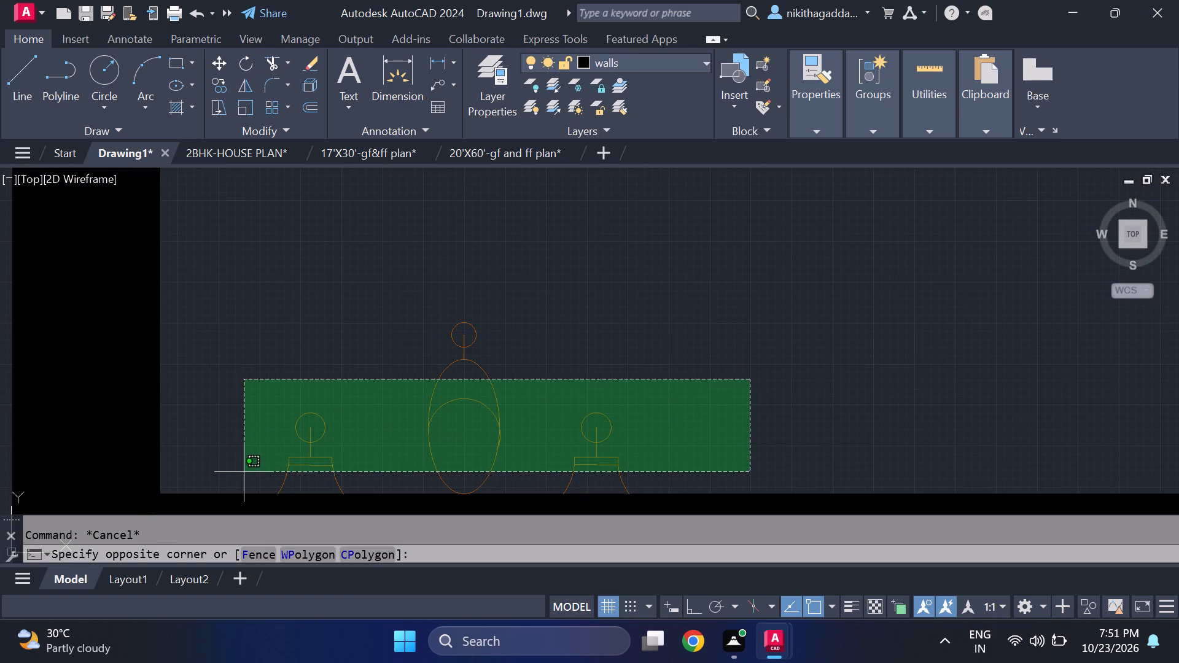
click(246, 463)
middle_drag(336, 362, 428, 280)
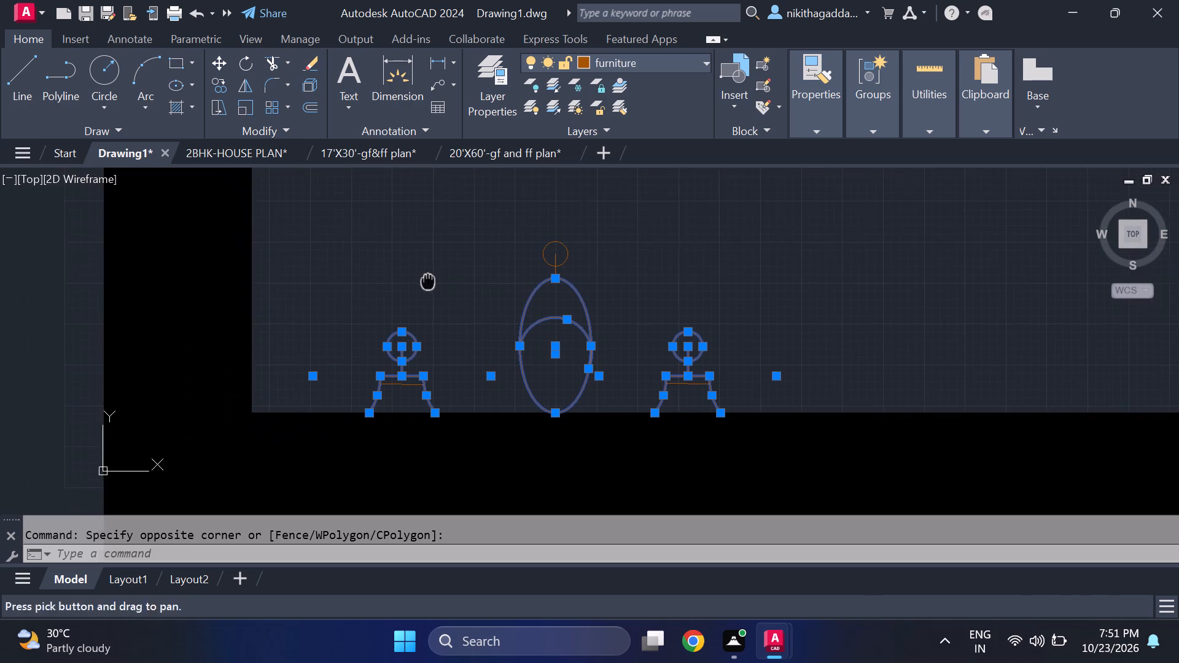
scroll(403, 400, up, 3)
click(407, 324)
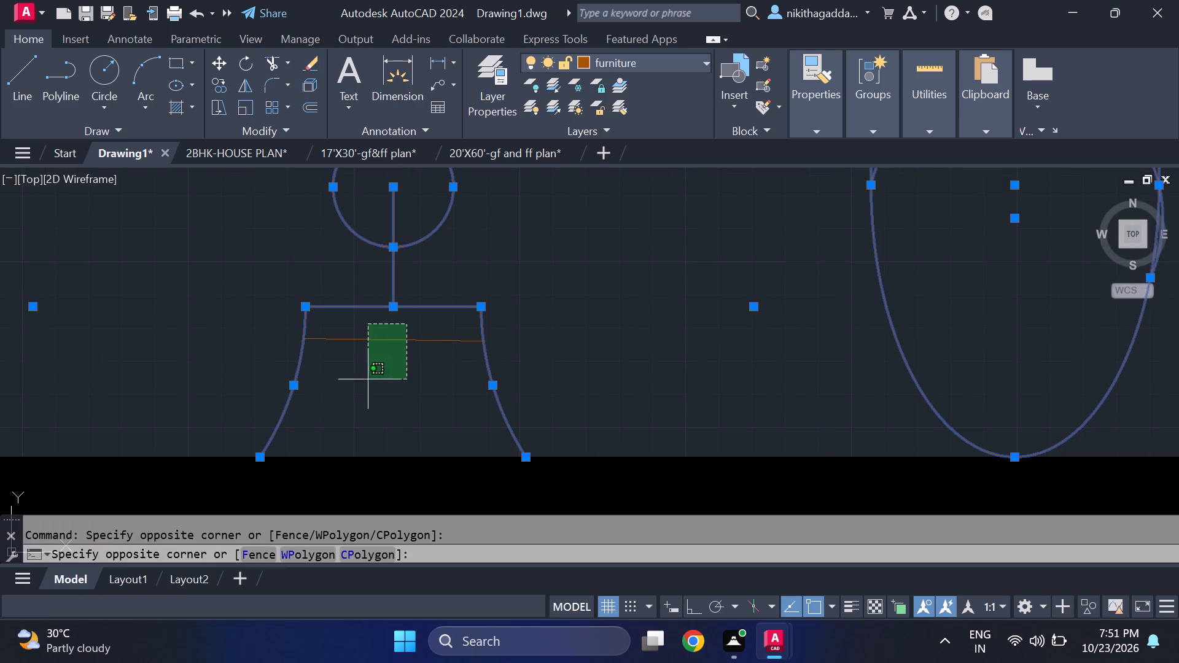
click(366, 381)
scroll(469, 268, down, 3)
middle_drag(542, 231, 518, 368)
click(655, 268)
click(496, 312)
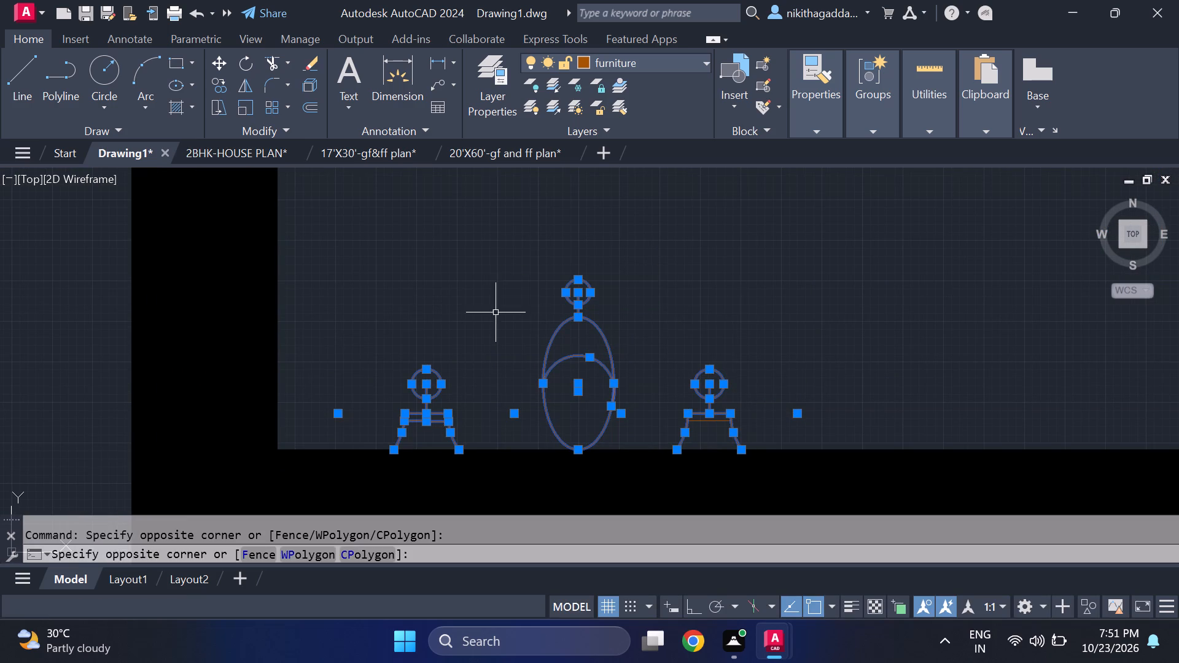
scroll(705, 430, up, 2)
click(709, 401)
click(663, 437)
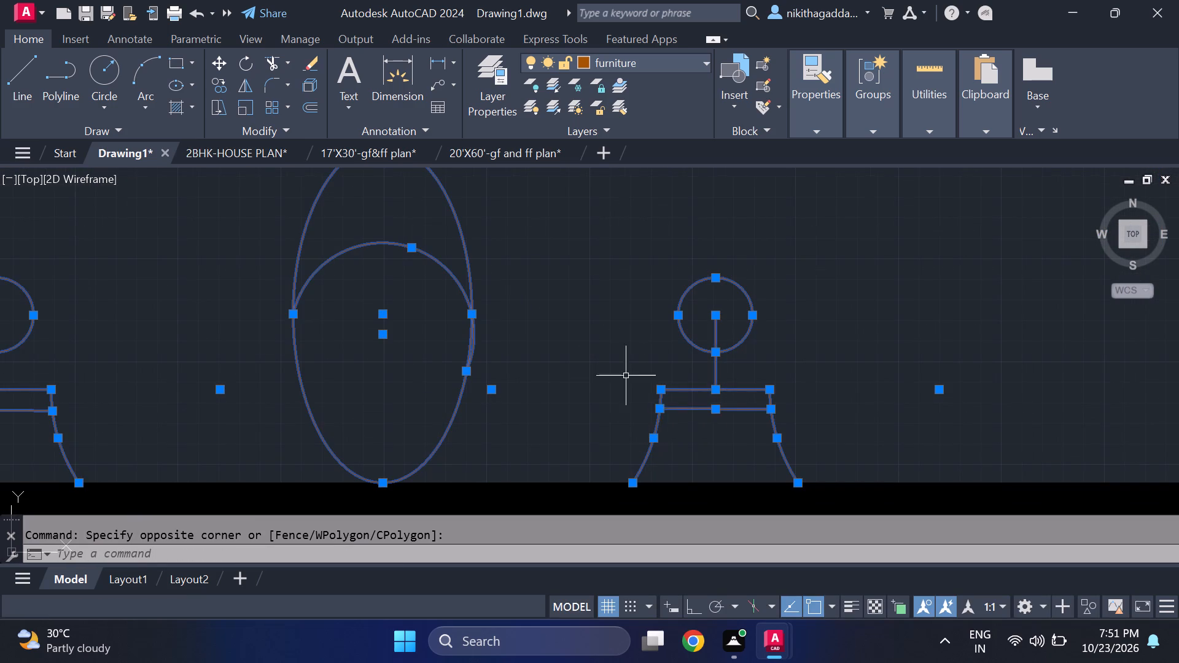
scroll(593, 351, down, 4)
click(701, 60)
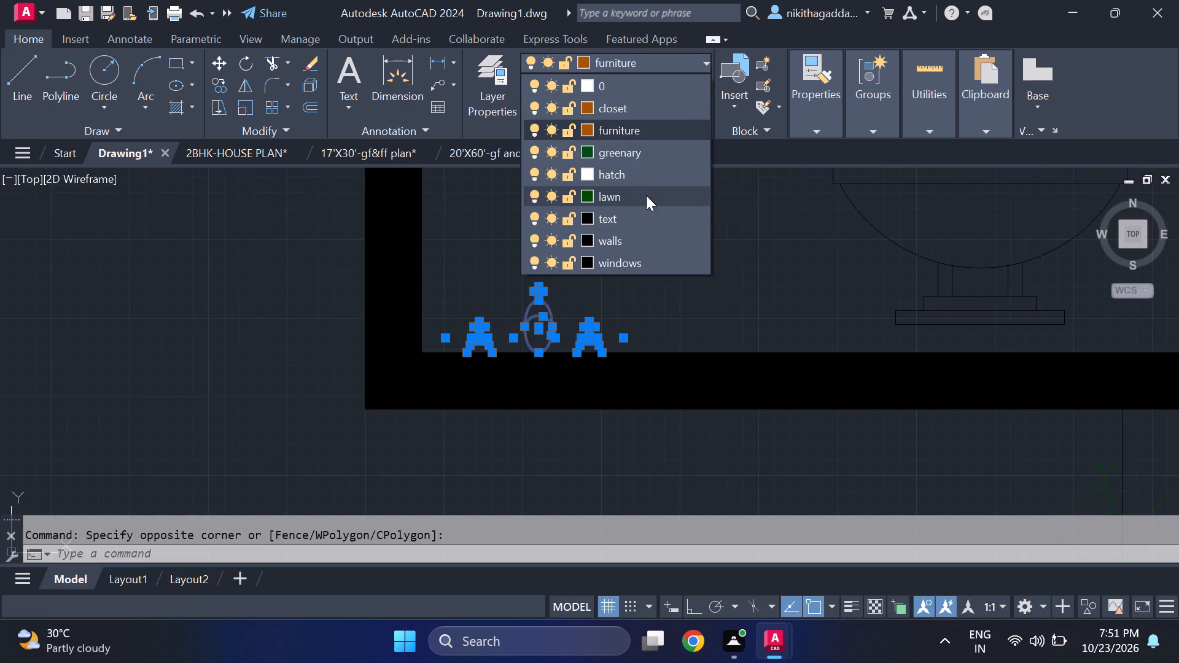
click(627, 257)
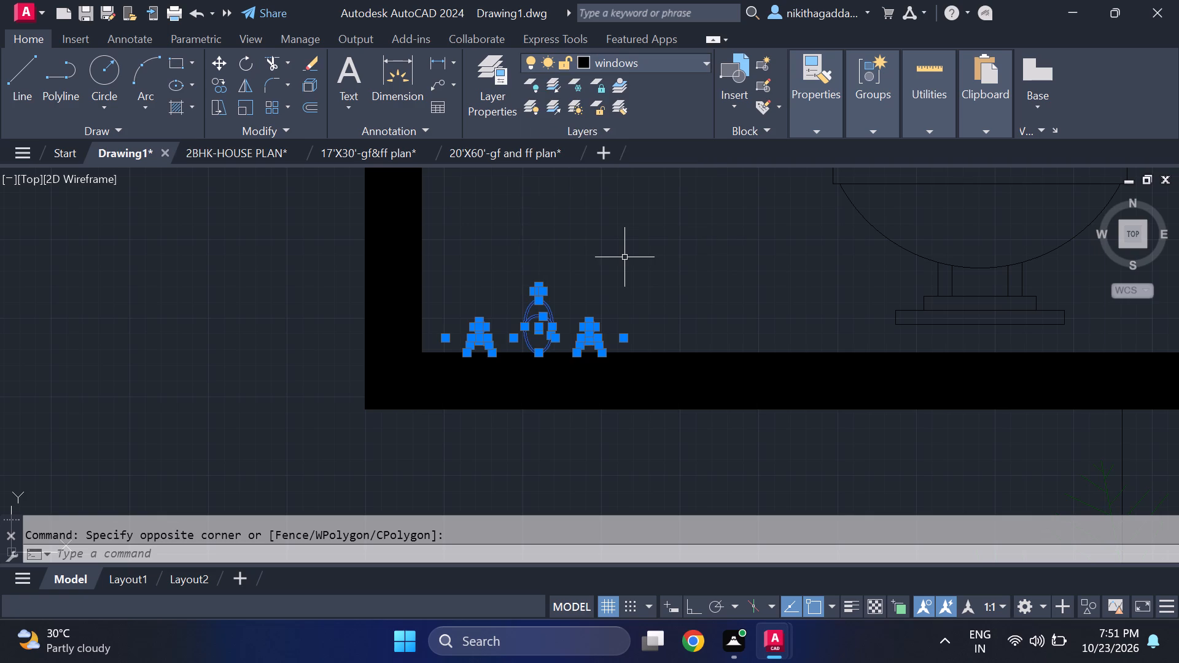
key(Escape)
Draw a horizontal line across the space north of the staircase, from the partition west of the bathroom's washbasin perpendicular to the opposite wall.
scroll(623, 257, down, 5)
middle_drag(607, 317, 605, 319)
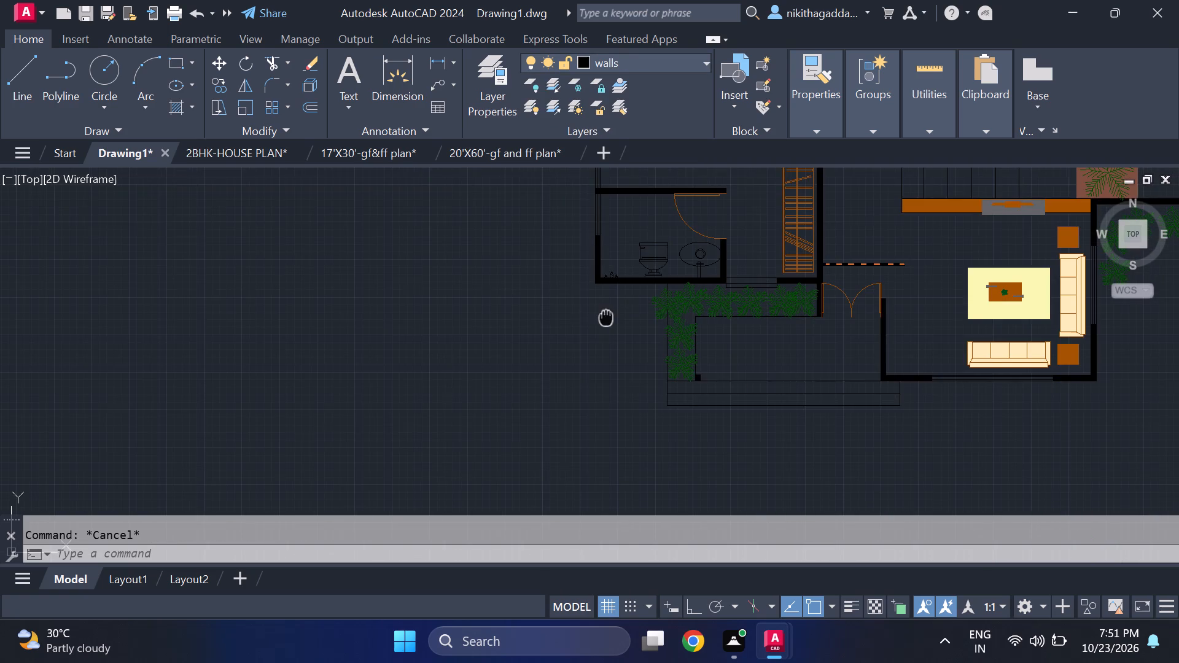
middle_drag(605, 319, 492, 503)
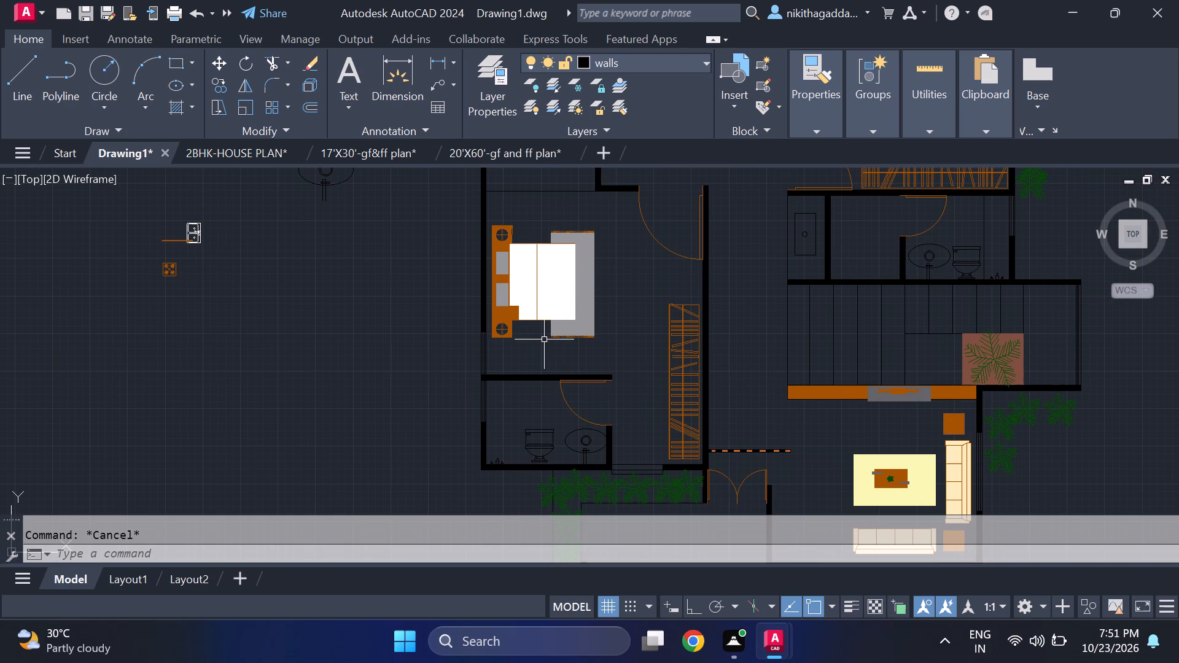
middle_drag(504, 239, 425, 374)
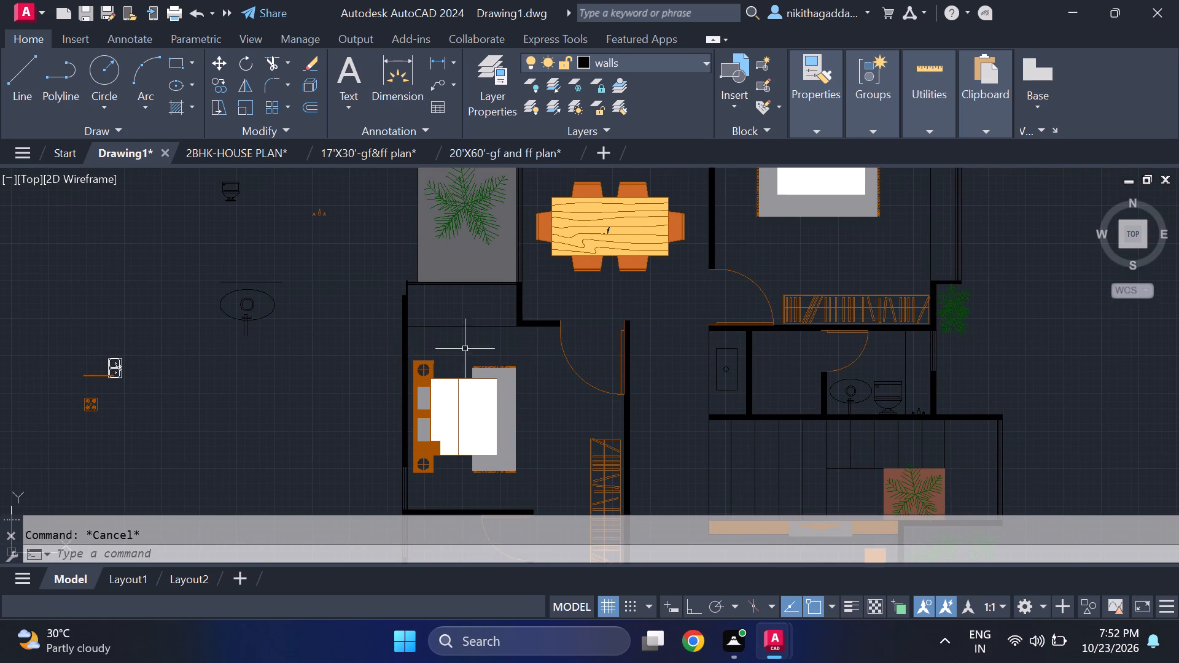
middle_drag(591, 381, 197, 349)
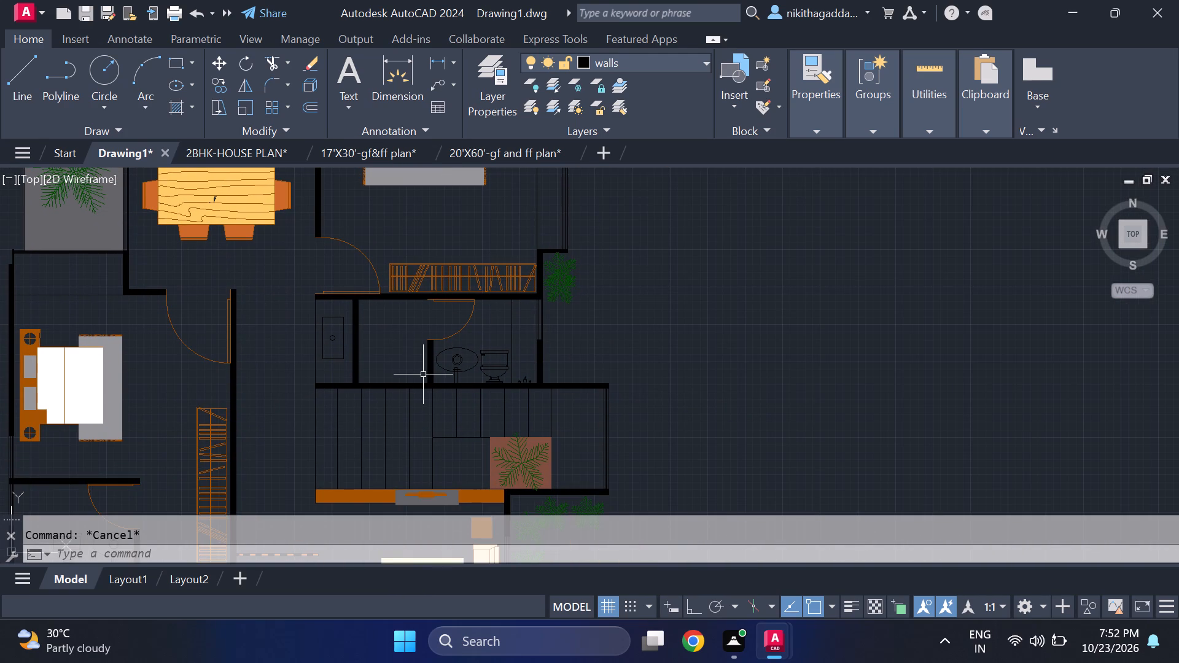
middle_drag(396, 360, 479, 409)
scroll(479, 409, up, 1)
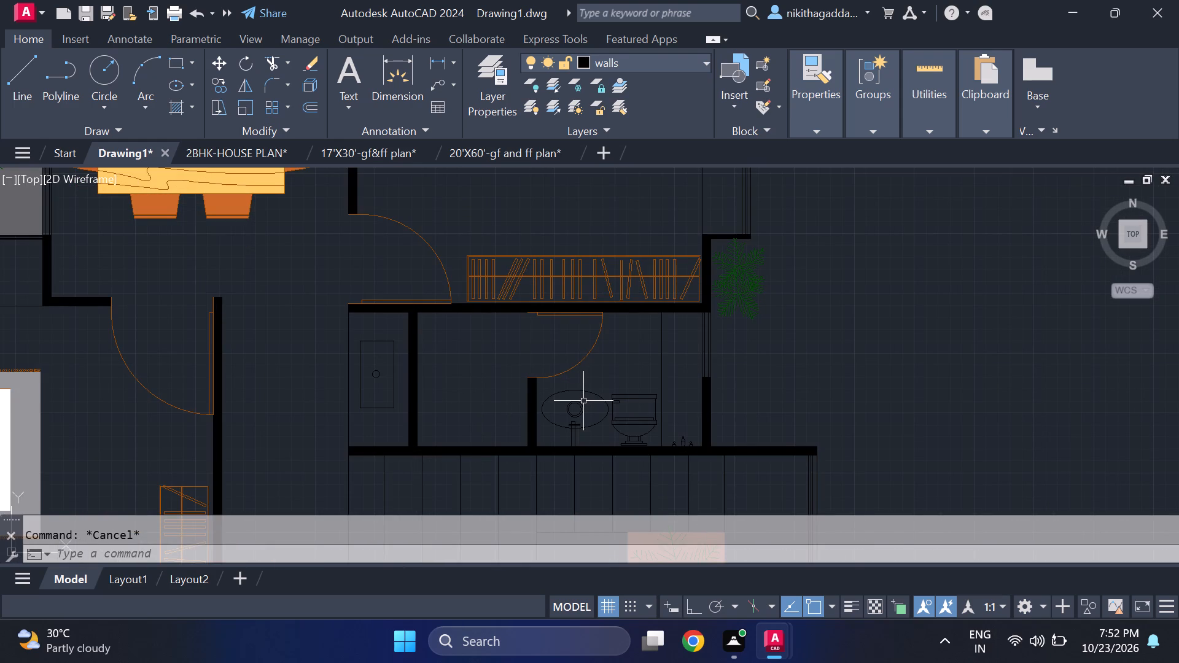
scroll(583, 401, up, 1)
scroll(566, 401, down, 2)
scroll(485, 400, up, 1)
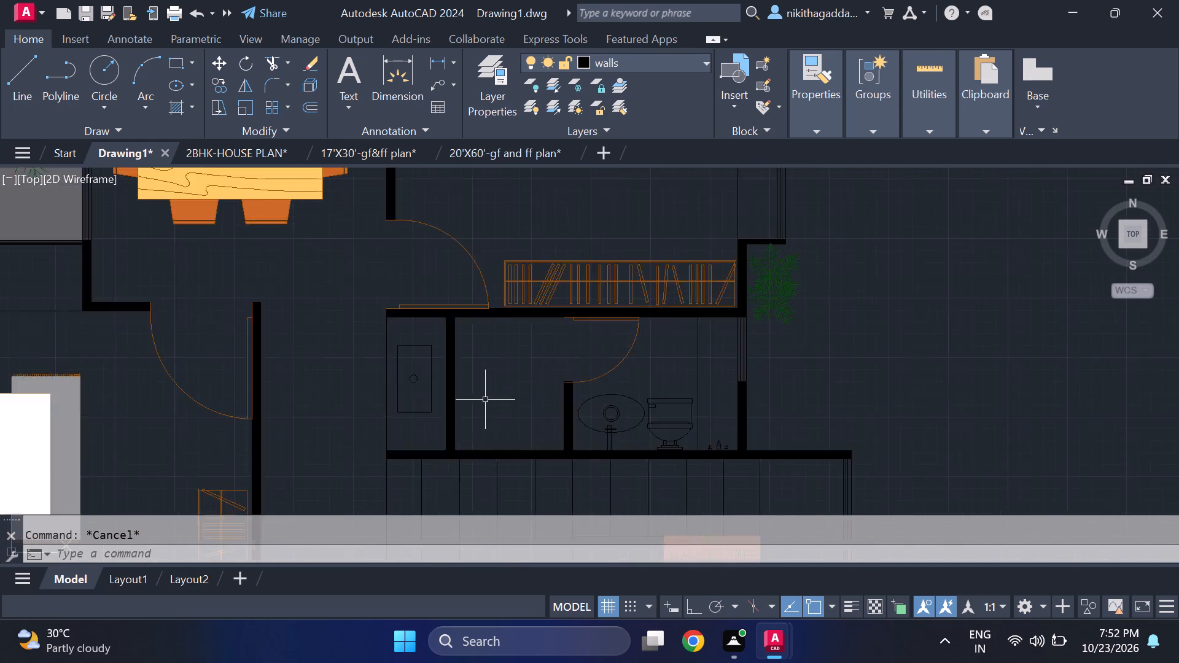
scroll(485, 400, up, 1)
middle_drag(485, 400, 520, 389)
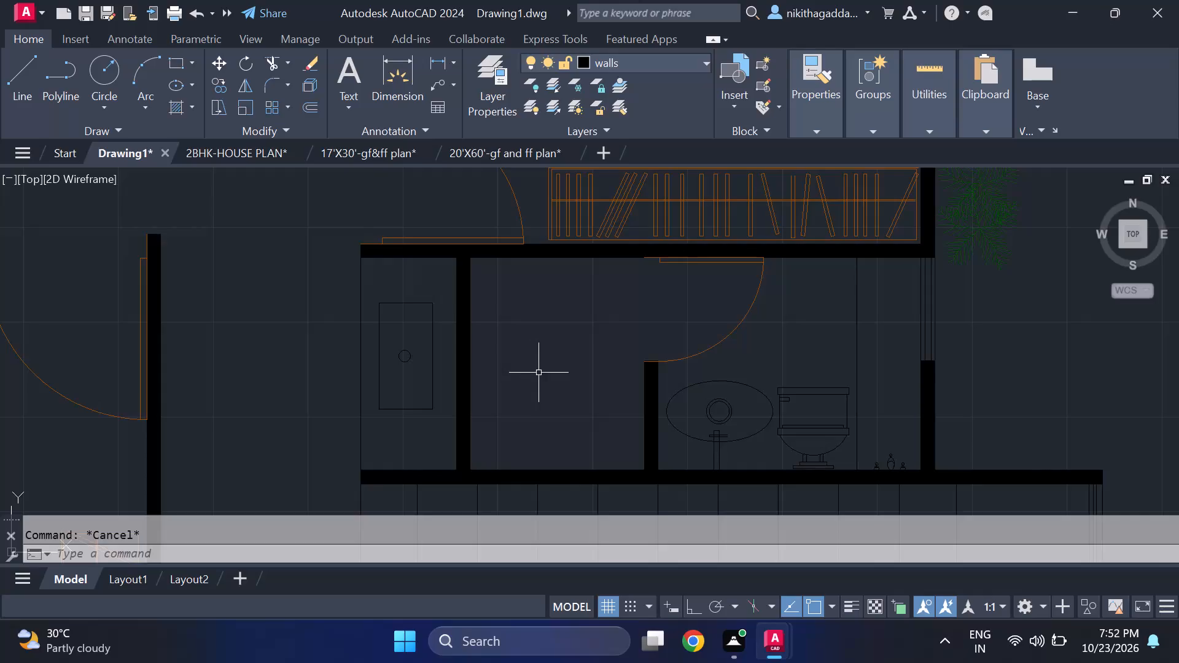
key(l)
key(Return)
middle_drag(559, 389, 561, 389)
scroll(561, 389, up, 1)
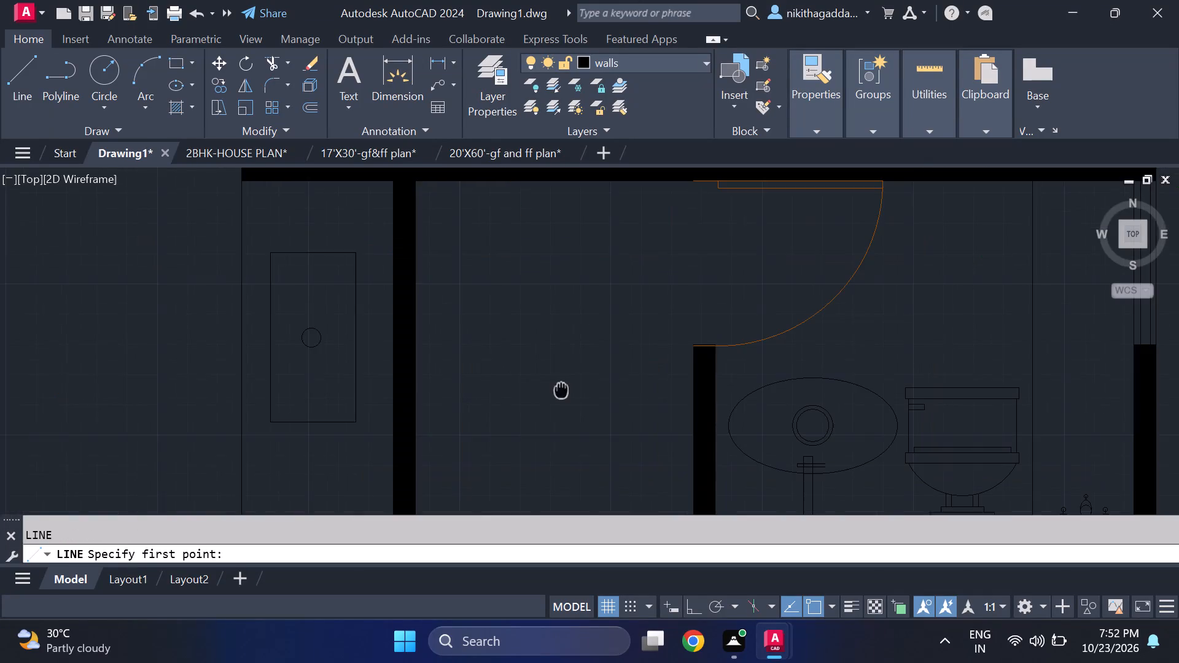
middle_drag(561, 389, 542, 368)
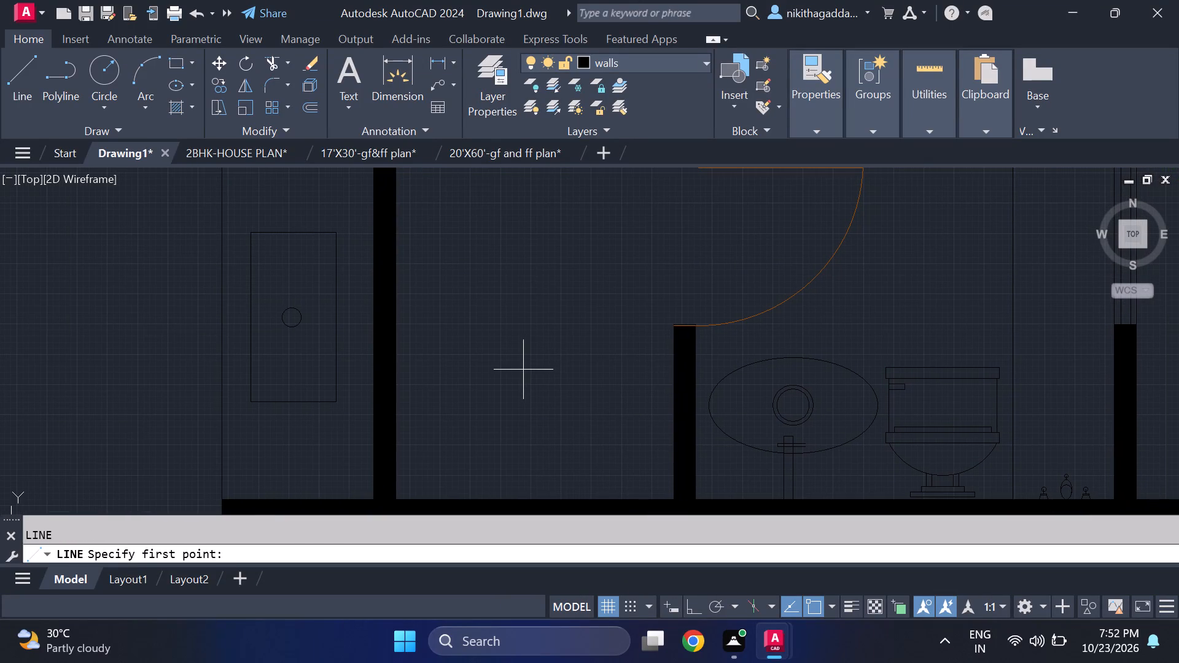
click(671, 380)
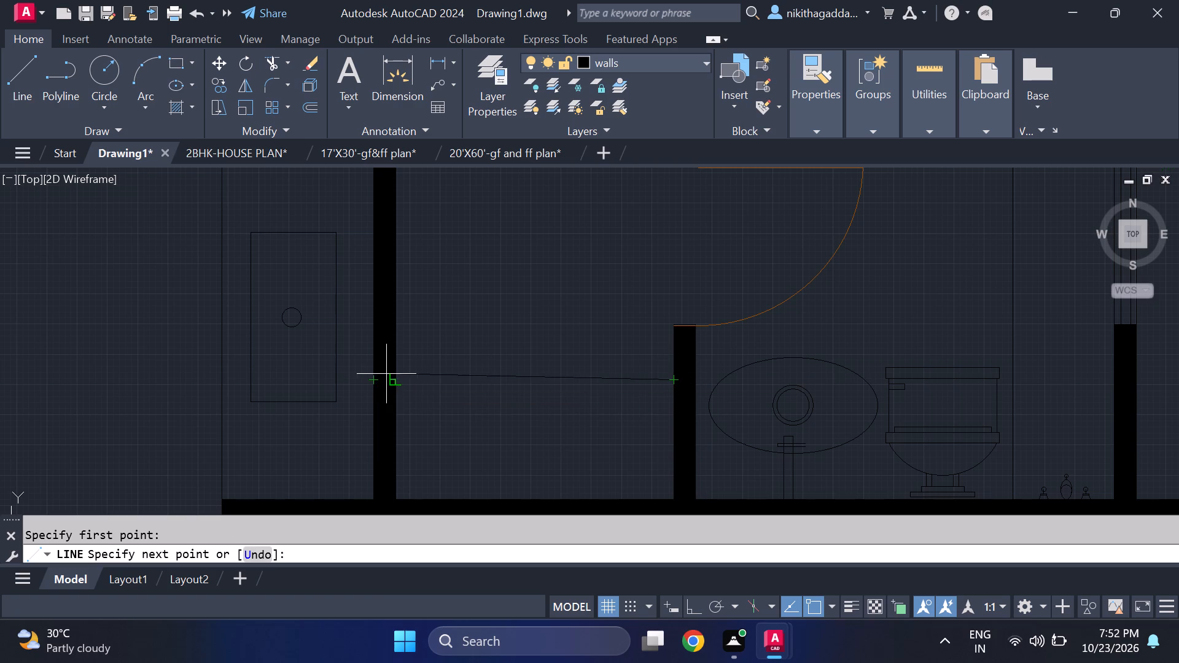
click(390, 376)
key(Escape)
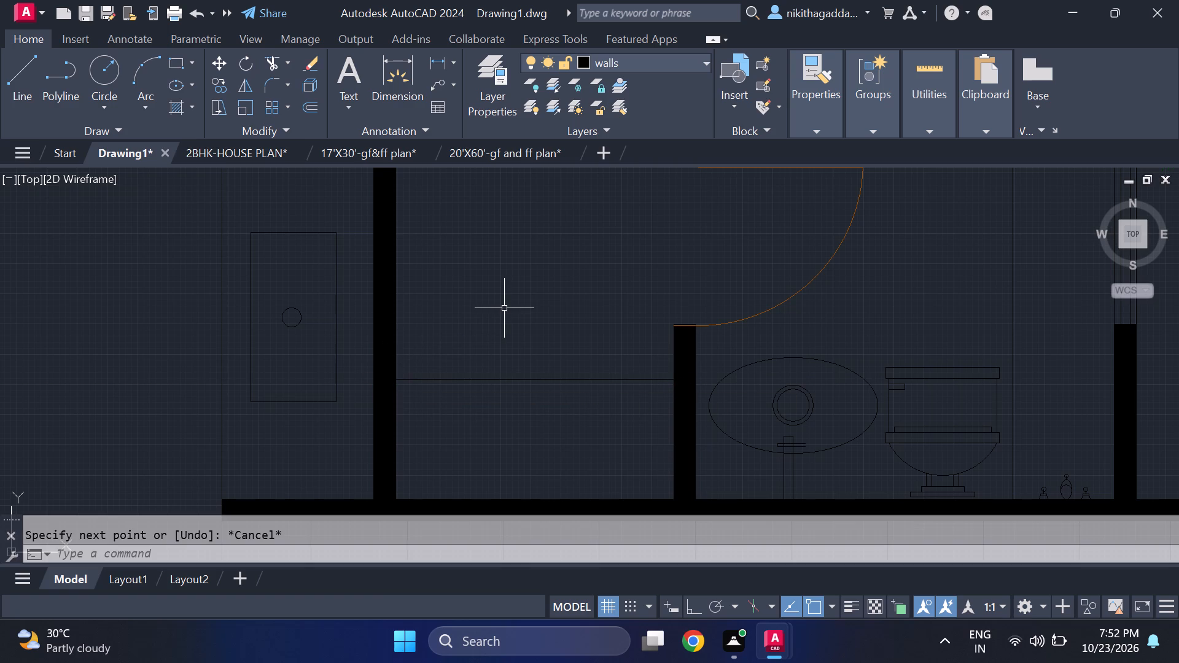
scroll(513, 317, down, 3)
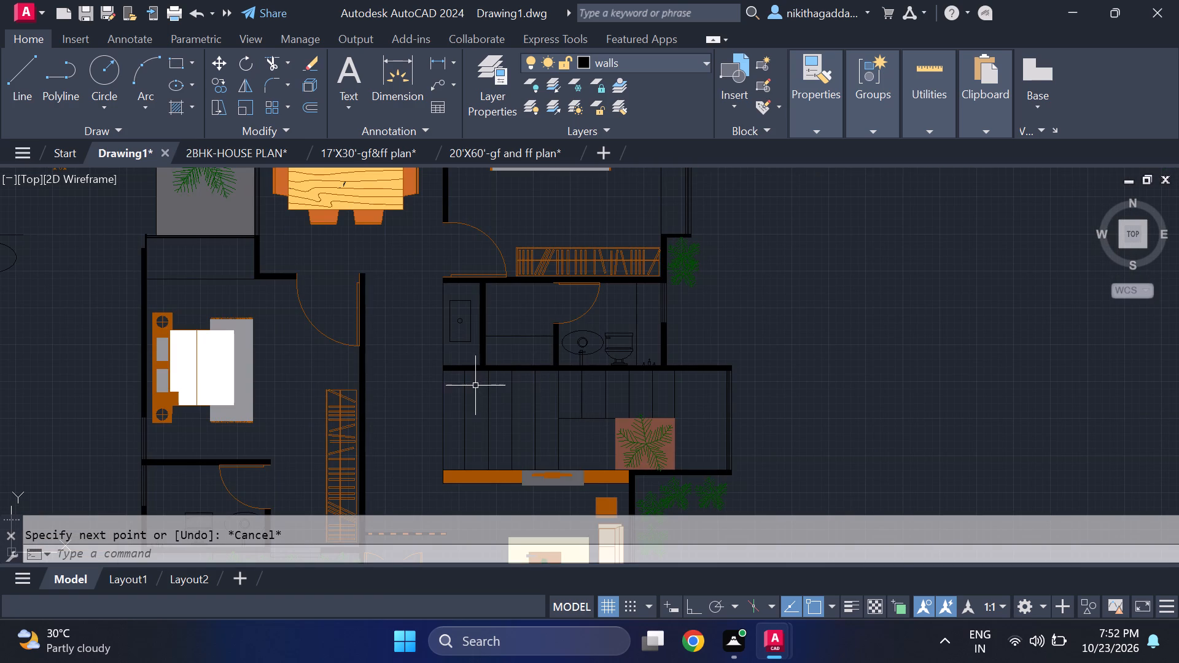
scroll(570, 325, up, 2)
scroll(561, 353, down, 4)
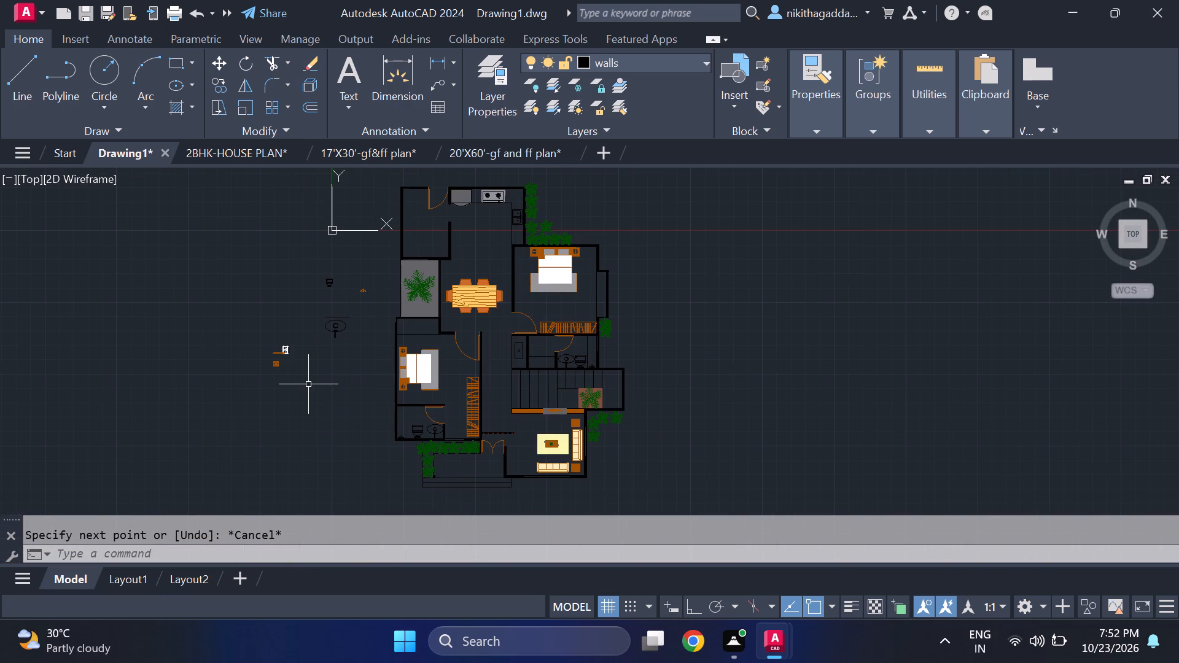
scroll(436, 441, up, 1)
Examine the southwest bathroom, kitchen and dining area of the plan for interior lines still missing.
scroll(437, 438, up, 3)
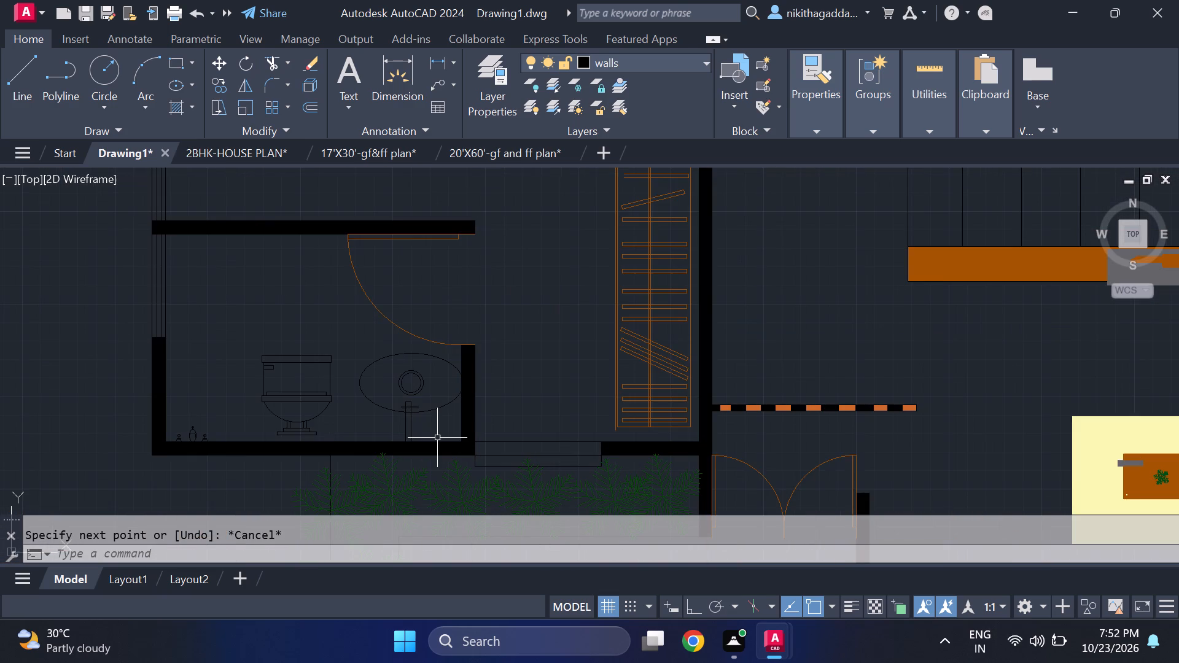
middle_drag(432, 355, 455, 443)
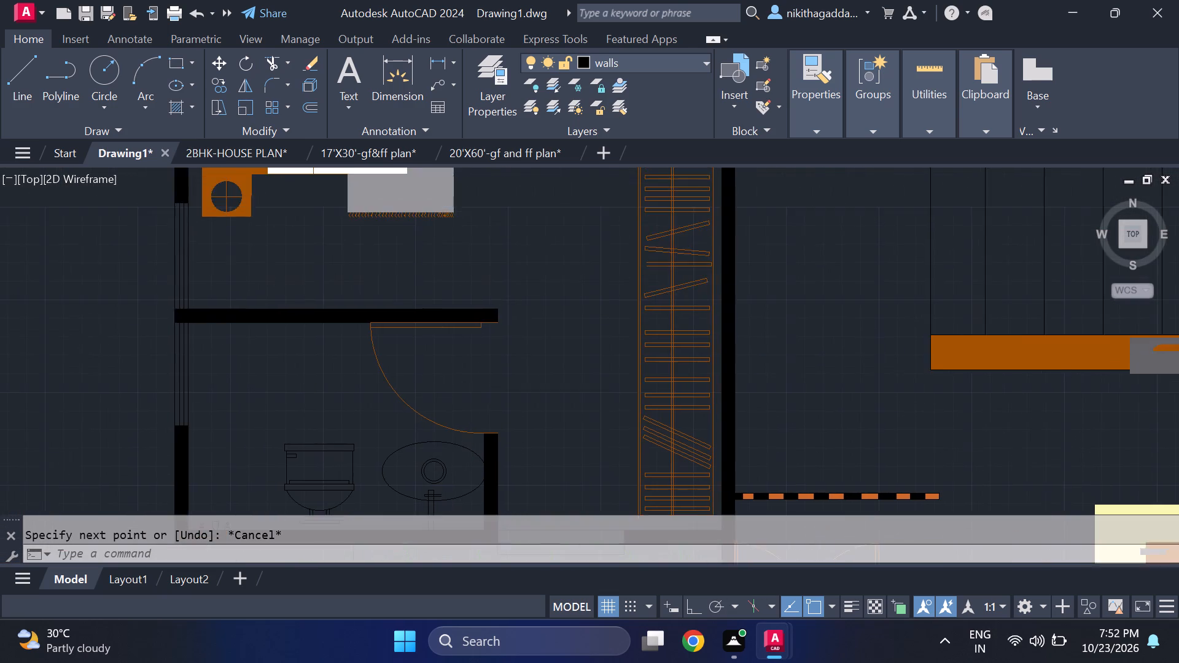
scroll(455, 443, down, 3)
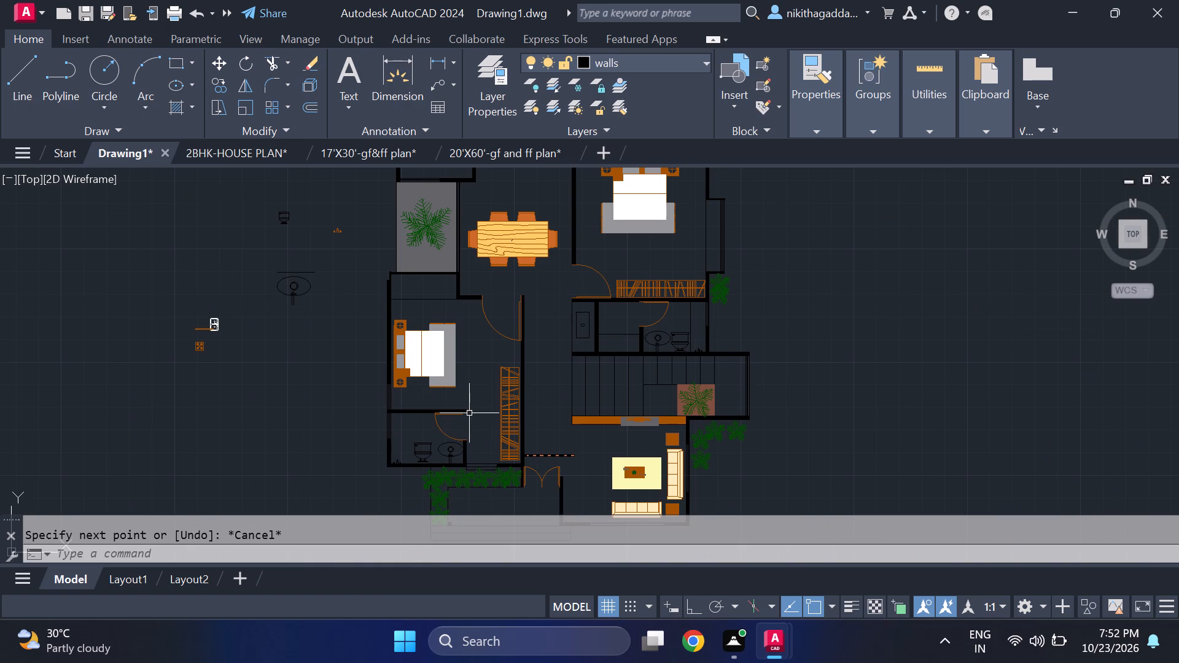
middle_drag(461, 382, 496, 528)
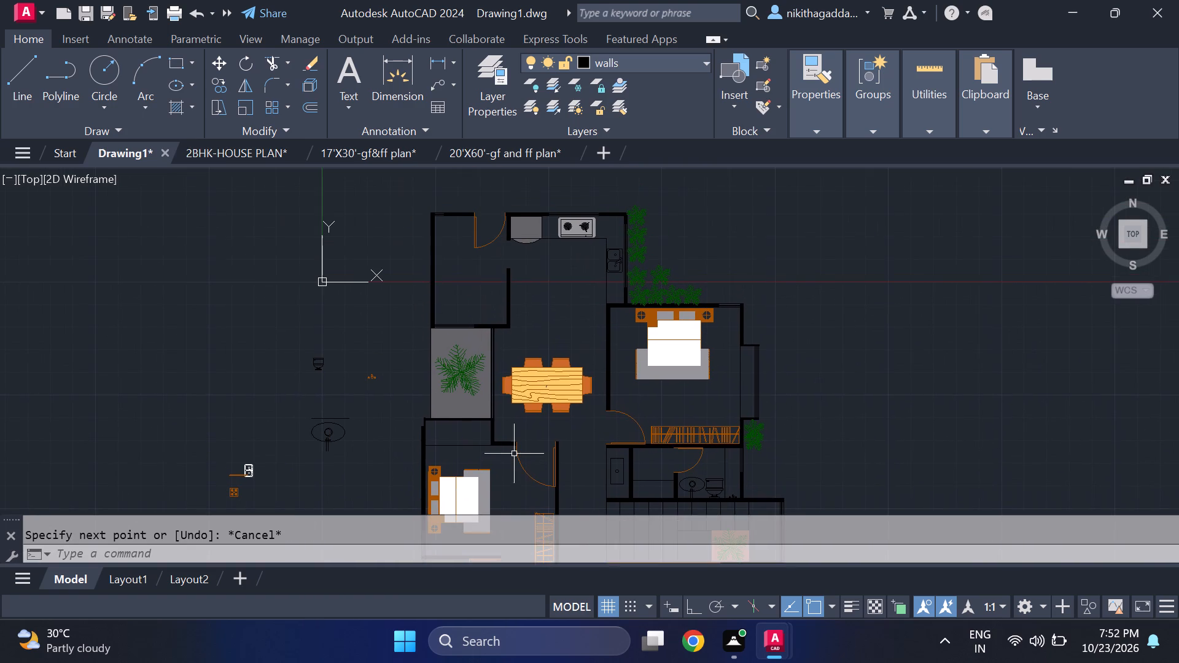
scroll(554, 235, up, 3)
middle_click(545, 287)
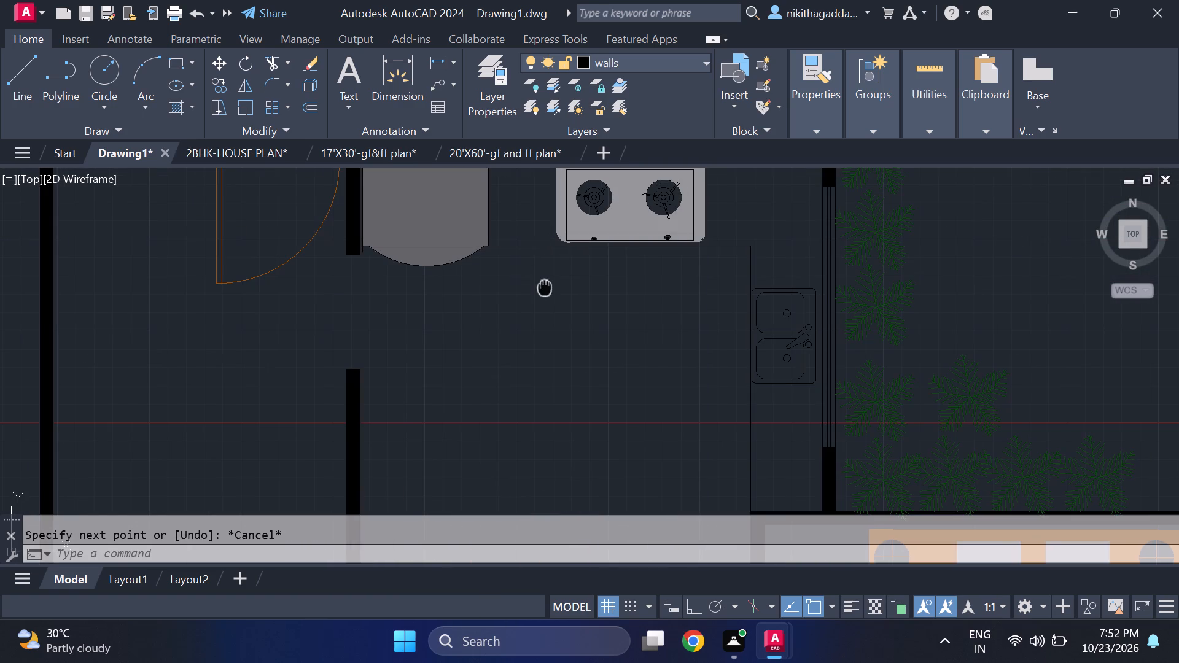
scroll(545, 287, down, 3)
middle_drag(494, 478, 507, 352)
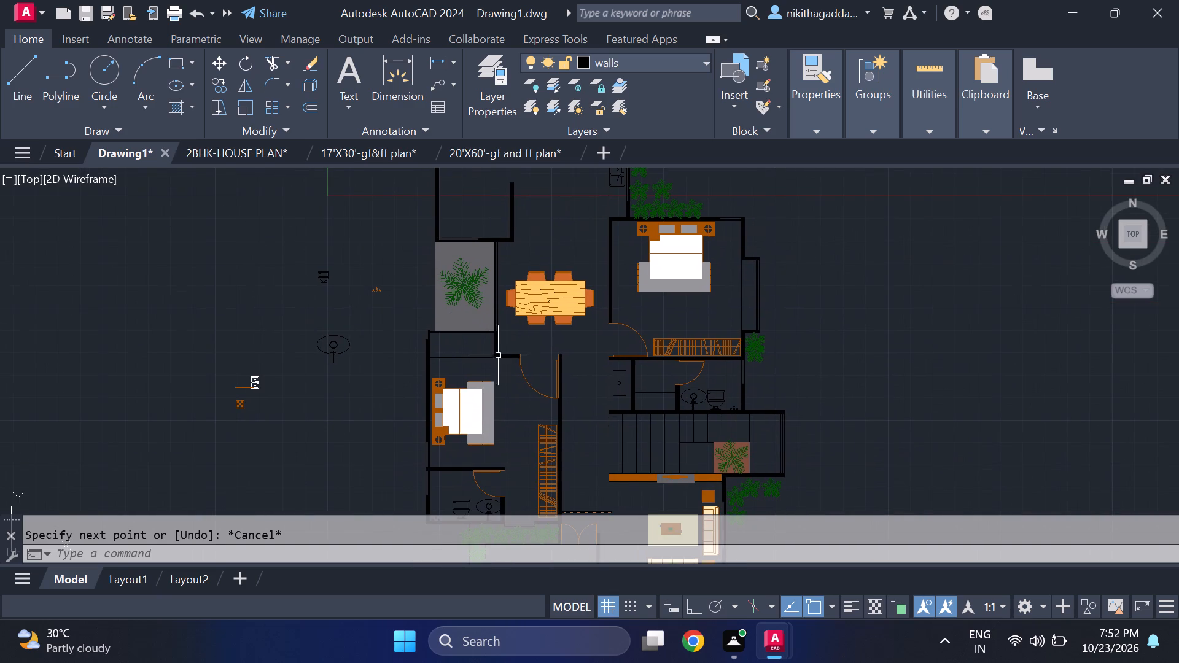
Draw a line about 8'-7" east with Ortho on, starting at the southeast wall corner of the room west of the kitchen.
scroll(455, 325, up, 1)
middle_drag(455, 325, 527, 440)
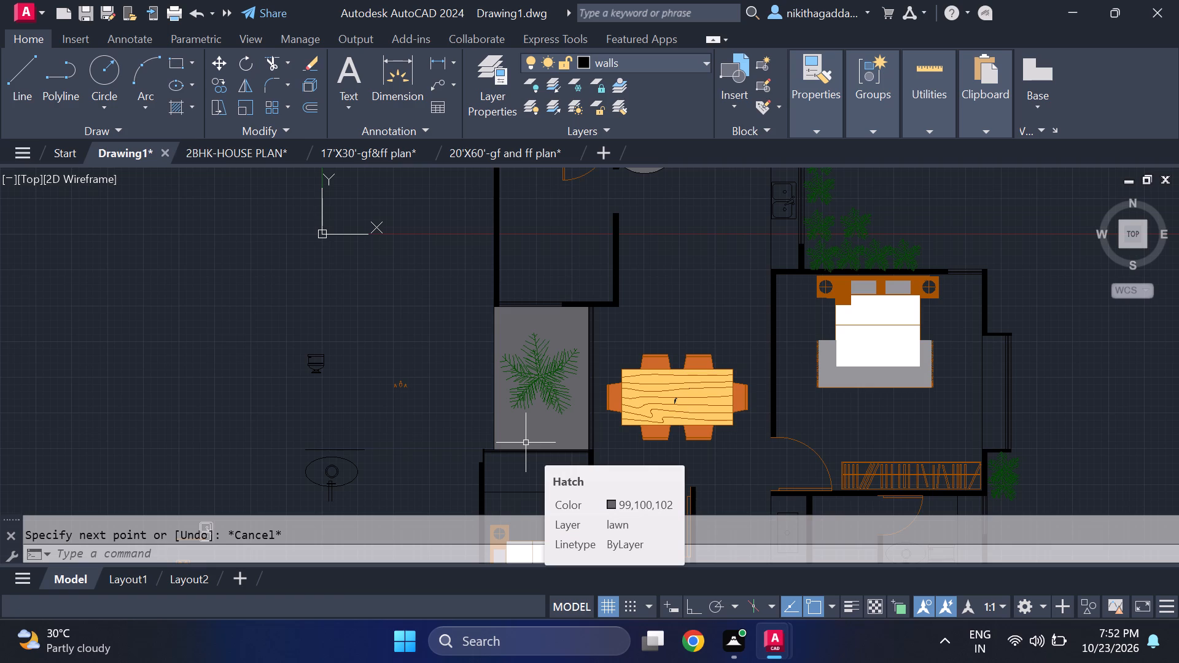
middle_drag(539, 309, 539, 312)
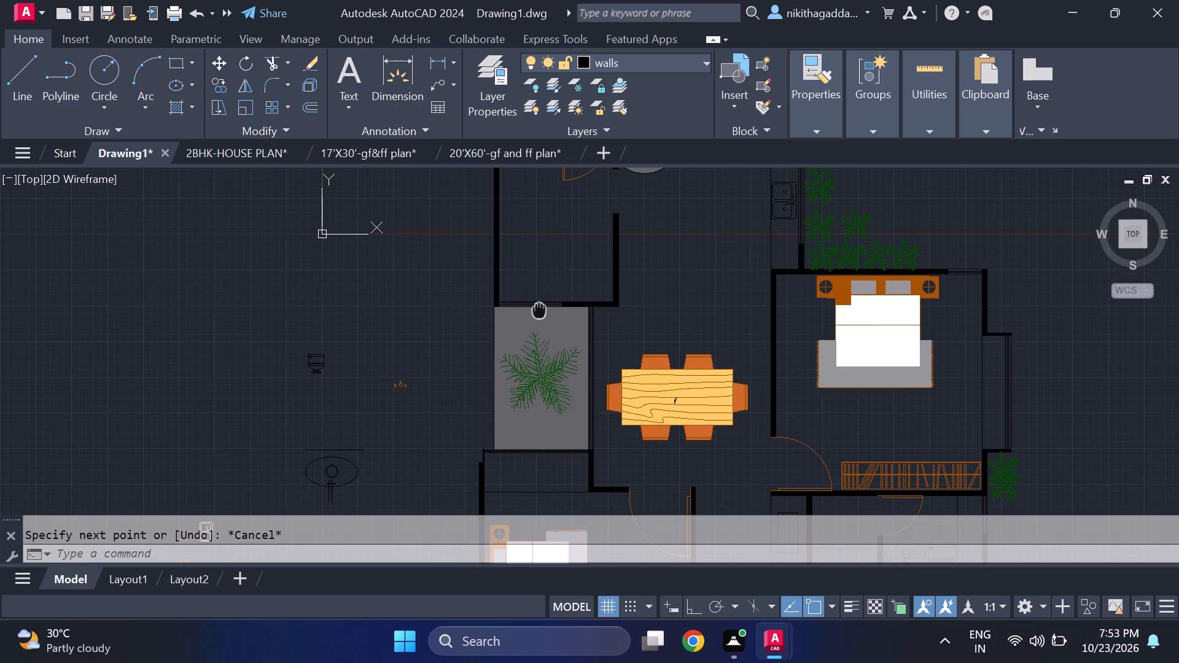
middle_drag(539, 312, 491, 451)
key(l)
key(Return)
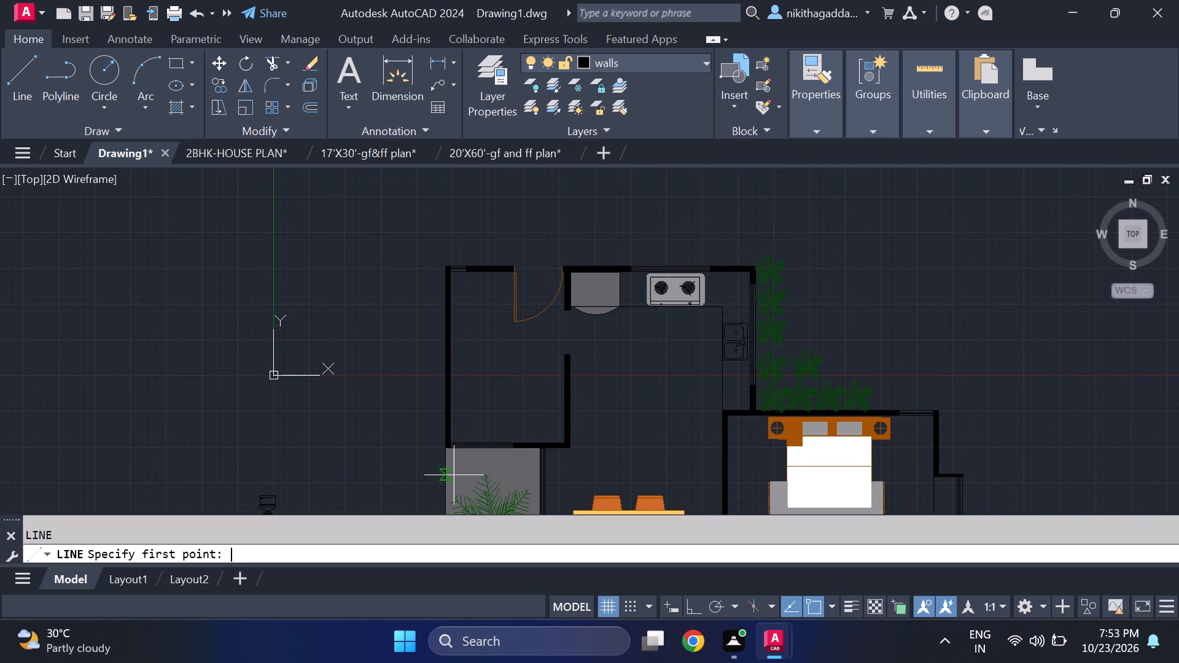
middle_drag(527, 445, 295, 459)
scroll(327, 456, up, 2)
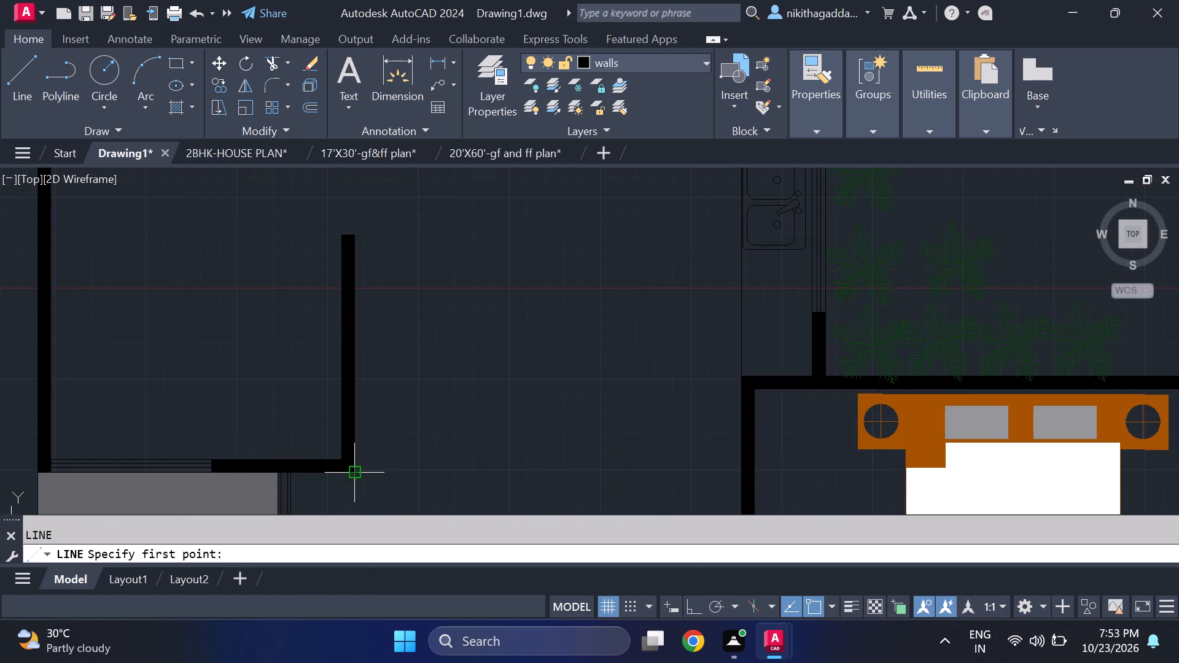
scroll(352, 478, up, 2)
click(359, 448)
right_drag(359, 448, 368, 438)
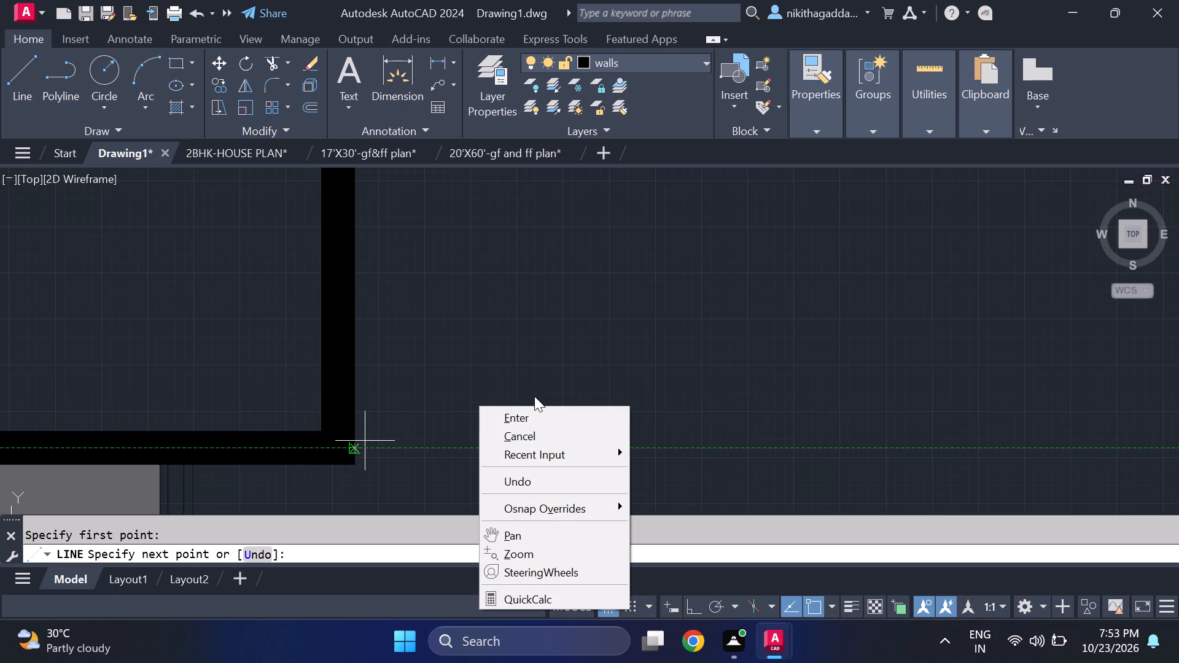
key(Escape)
key(F8)
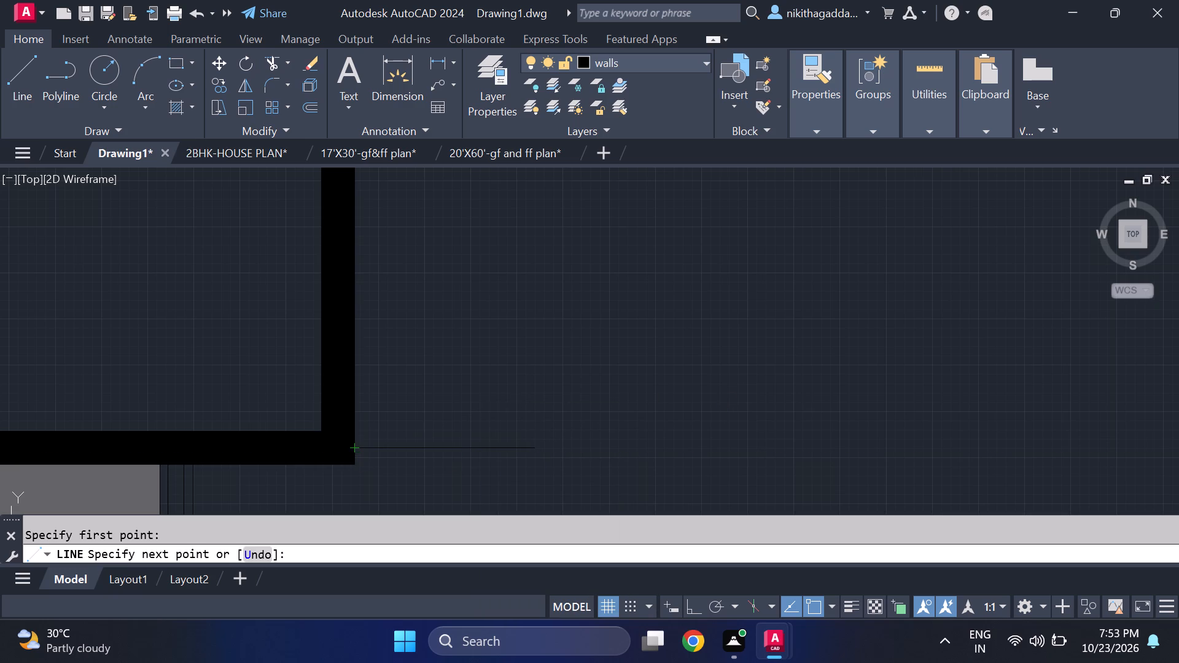
scroll(588, 413, down, 2)
middle_drag(596, 418, 532, 418)
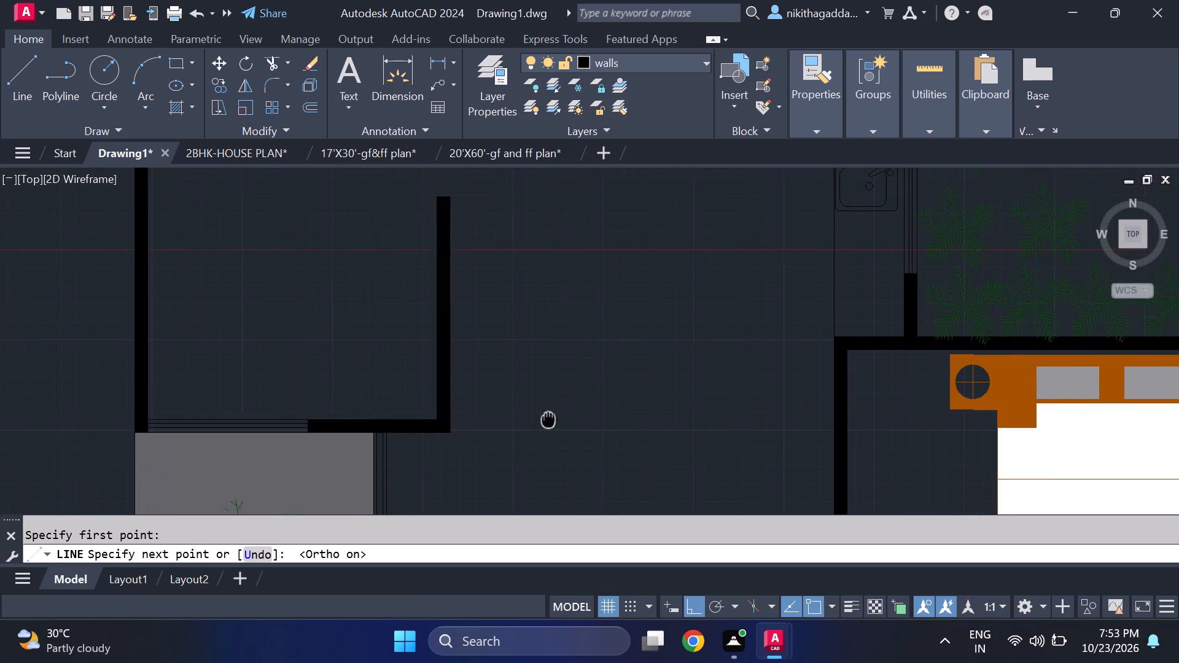
middle_drag(532, 418, 439, 418)
scroll(459, 409, up, 1)
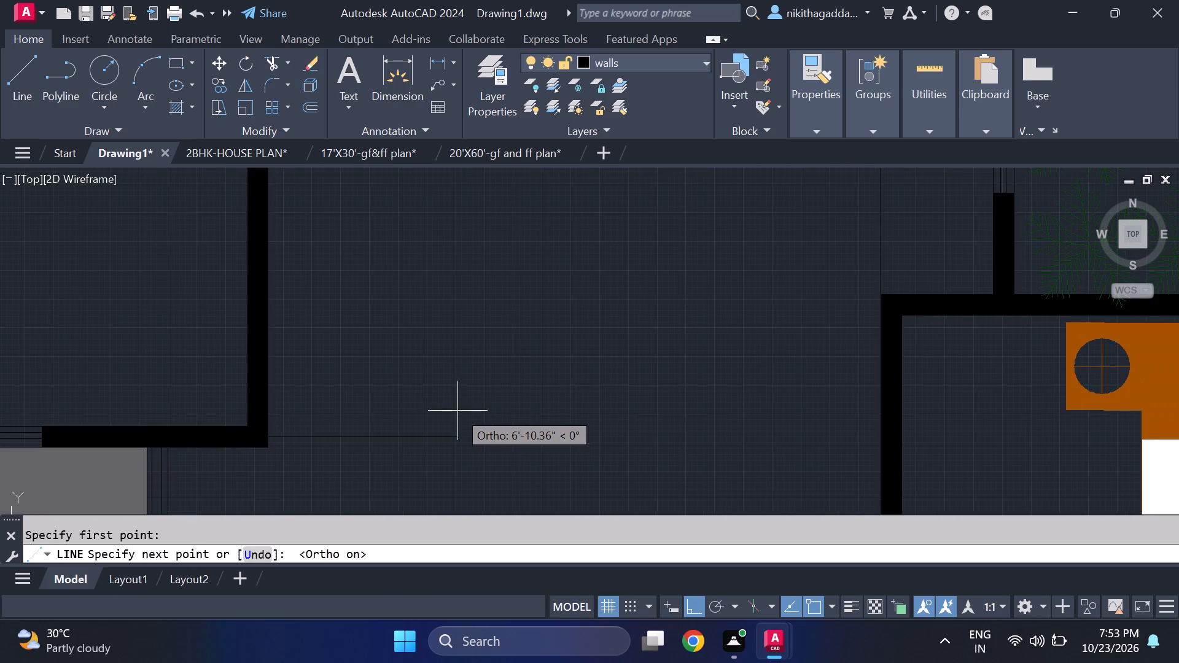
scroll(457, 411, down, 4)
middle_drag(467, 415, 467, 421)
scroll(467, 421, up, 1)
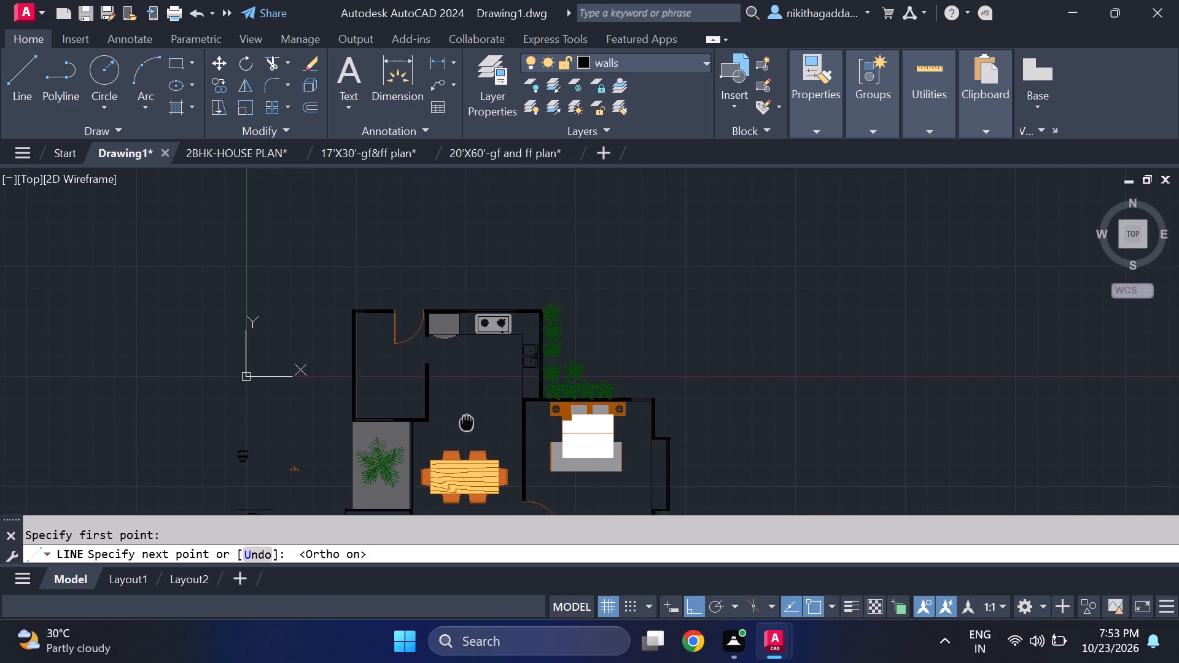
scroll(467, 421, up, 2)
middle_click(483, 408)
scroll(483, 408, up, 1)
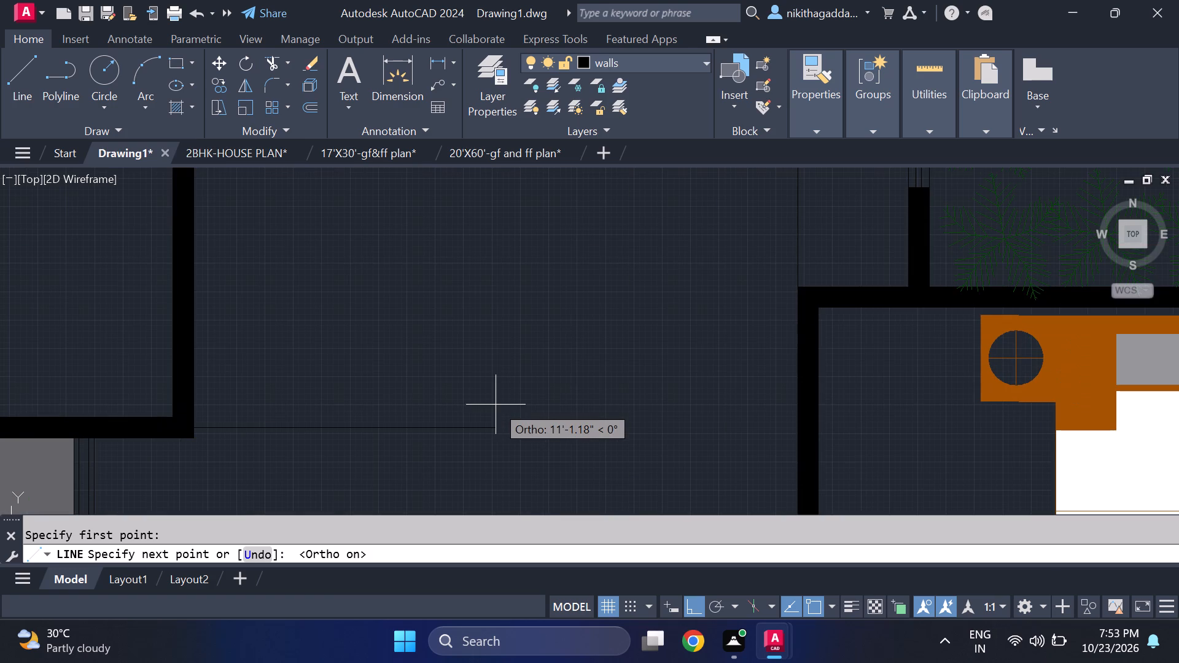
scroll(496, 405, down, 2)
scroll(496, 405, up, 2)
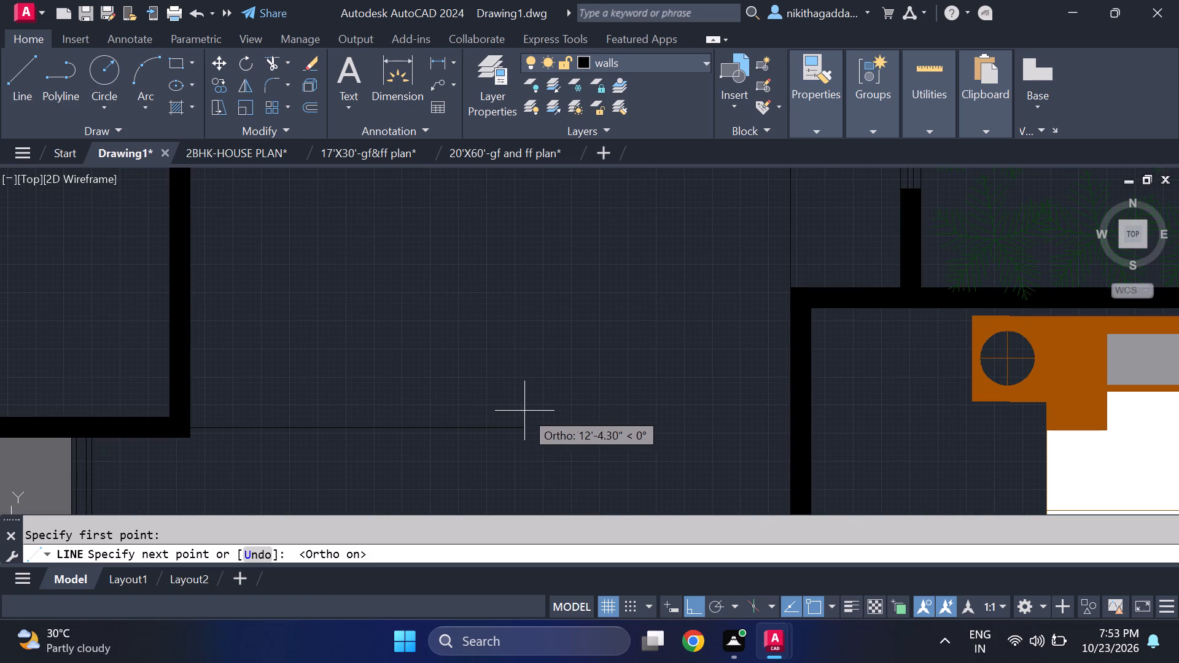
scroll(461, 409, down, 2)
scroll(462, 409, up, 1)
middle_drag(462, 410, 465, 419)
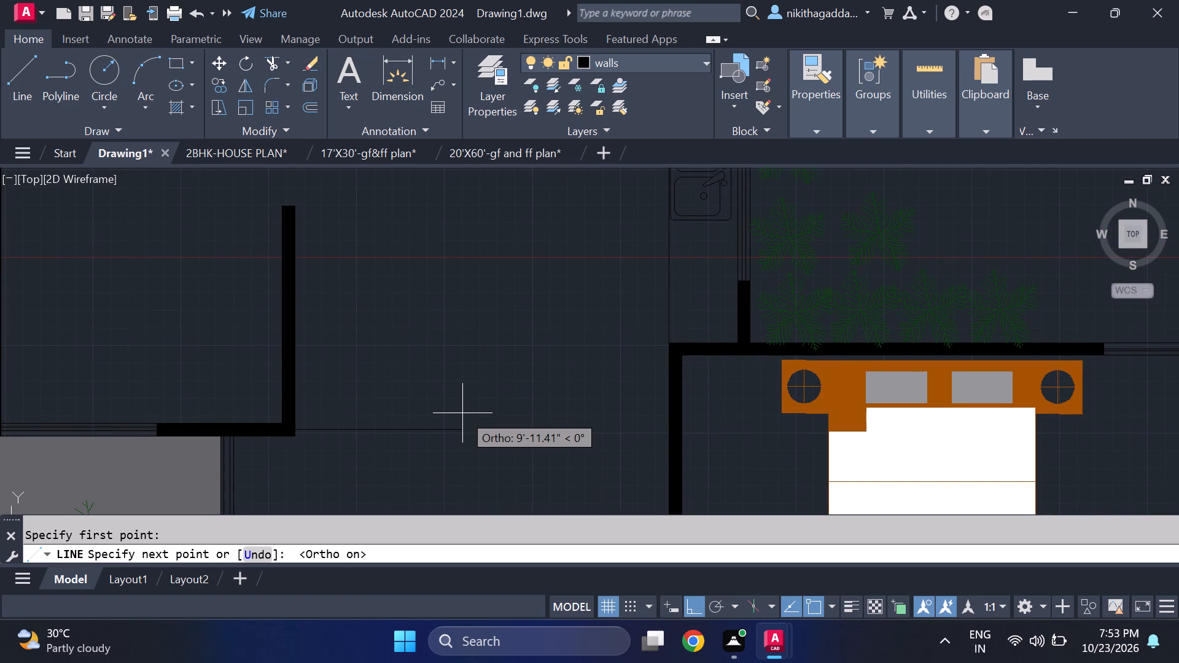
scroll(399, 401, up, 1)
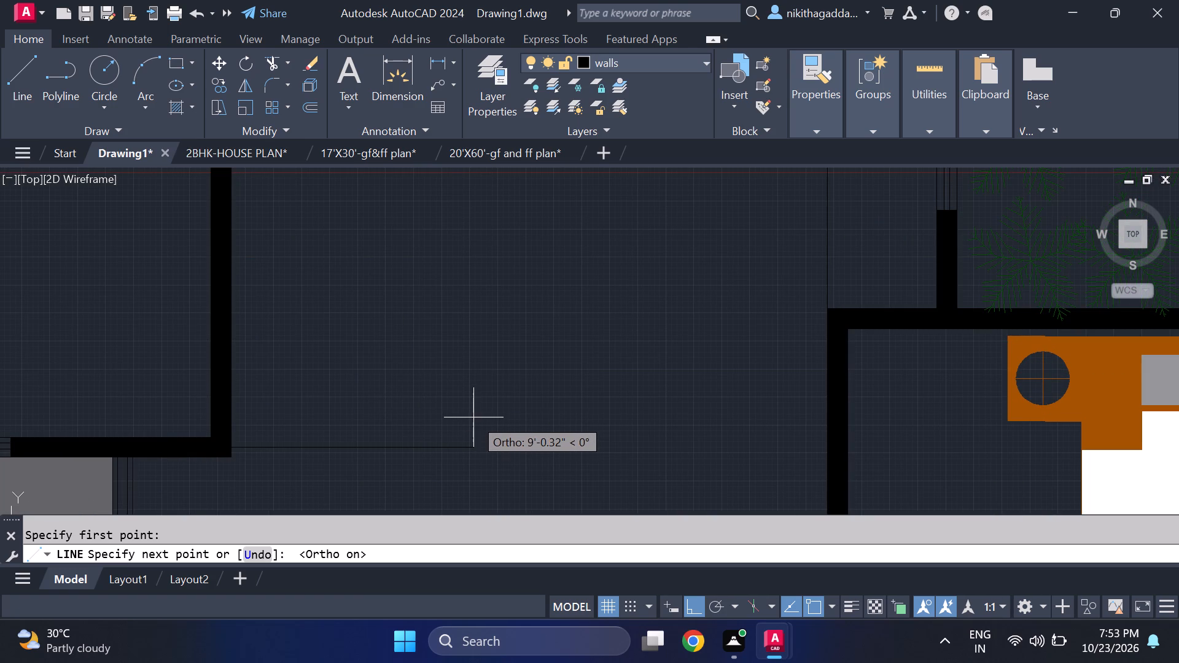
scroll(473, 417, down, 2)
scroll(473, 417, up, 2)
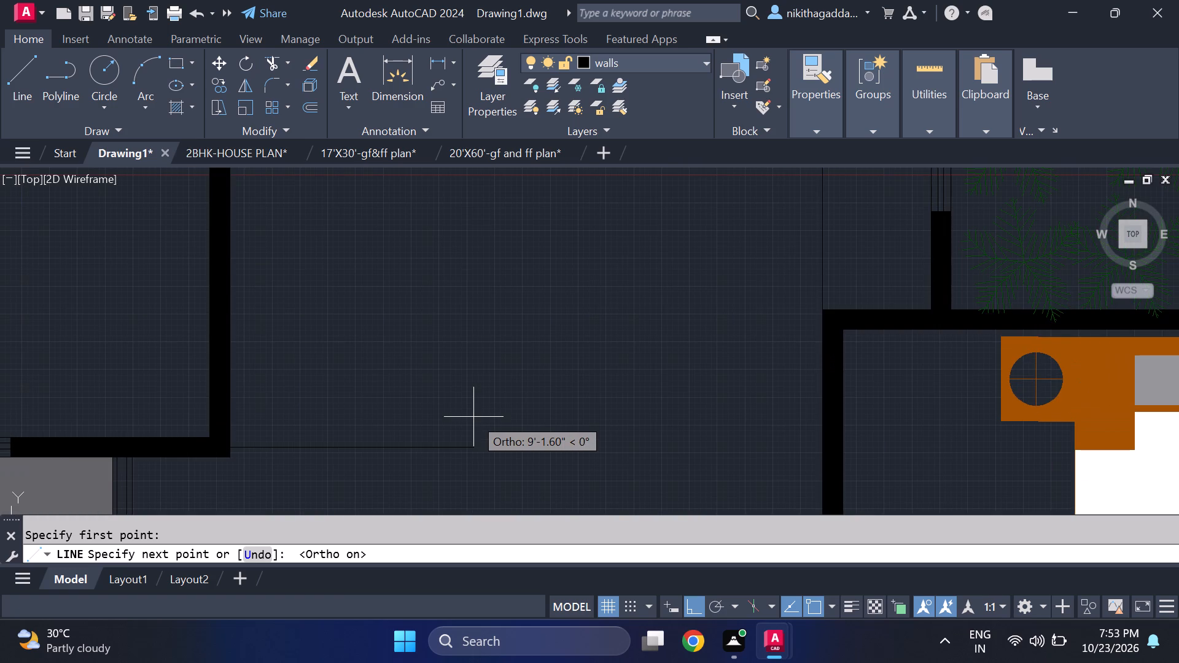
click(458, 415)
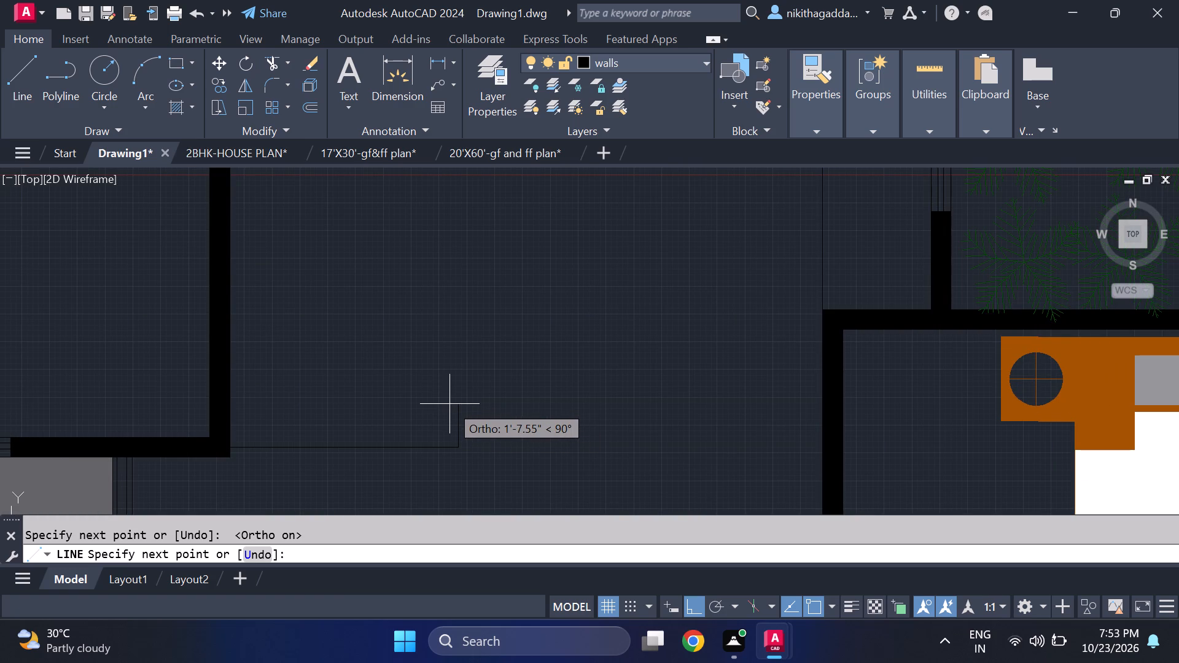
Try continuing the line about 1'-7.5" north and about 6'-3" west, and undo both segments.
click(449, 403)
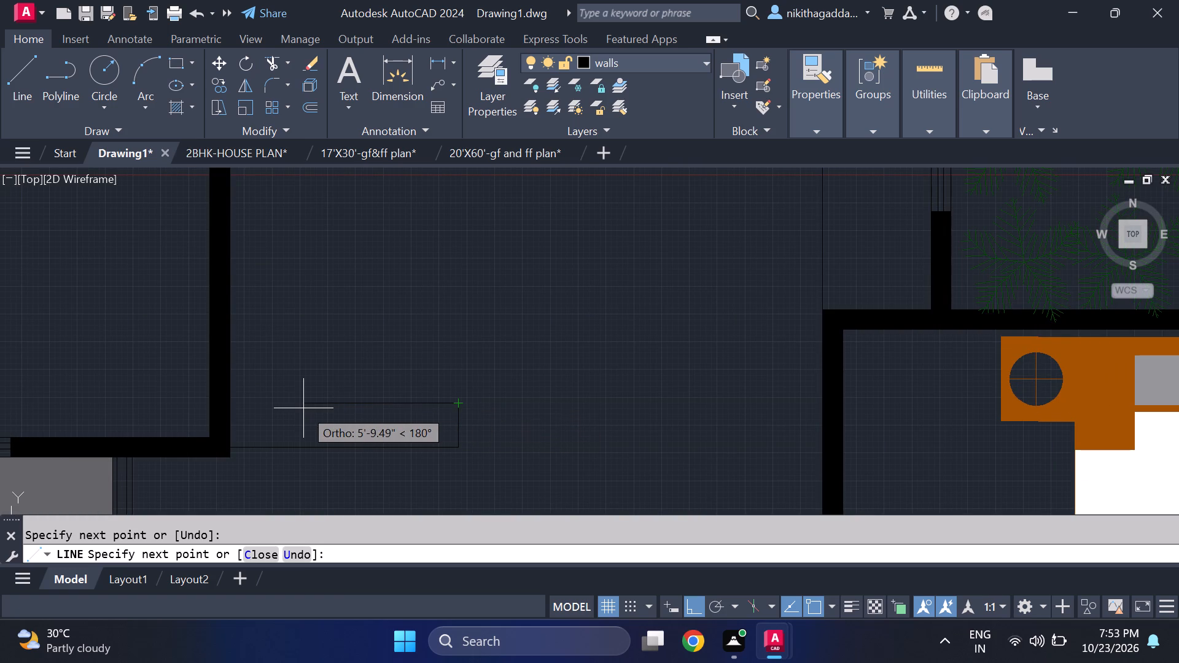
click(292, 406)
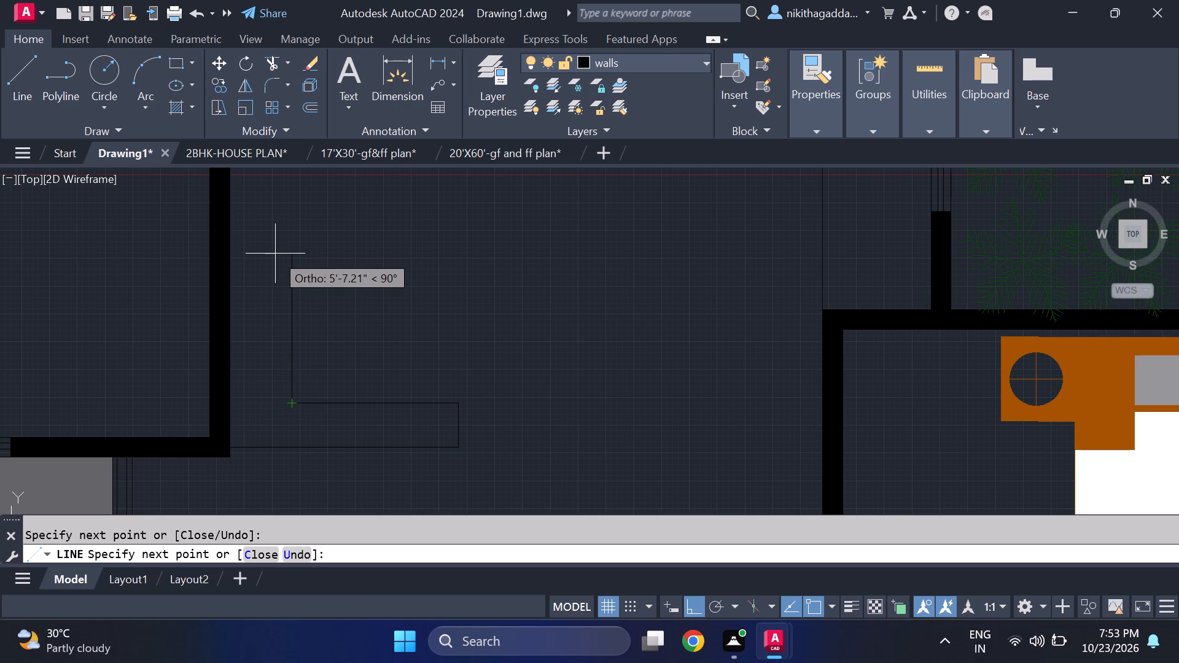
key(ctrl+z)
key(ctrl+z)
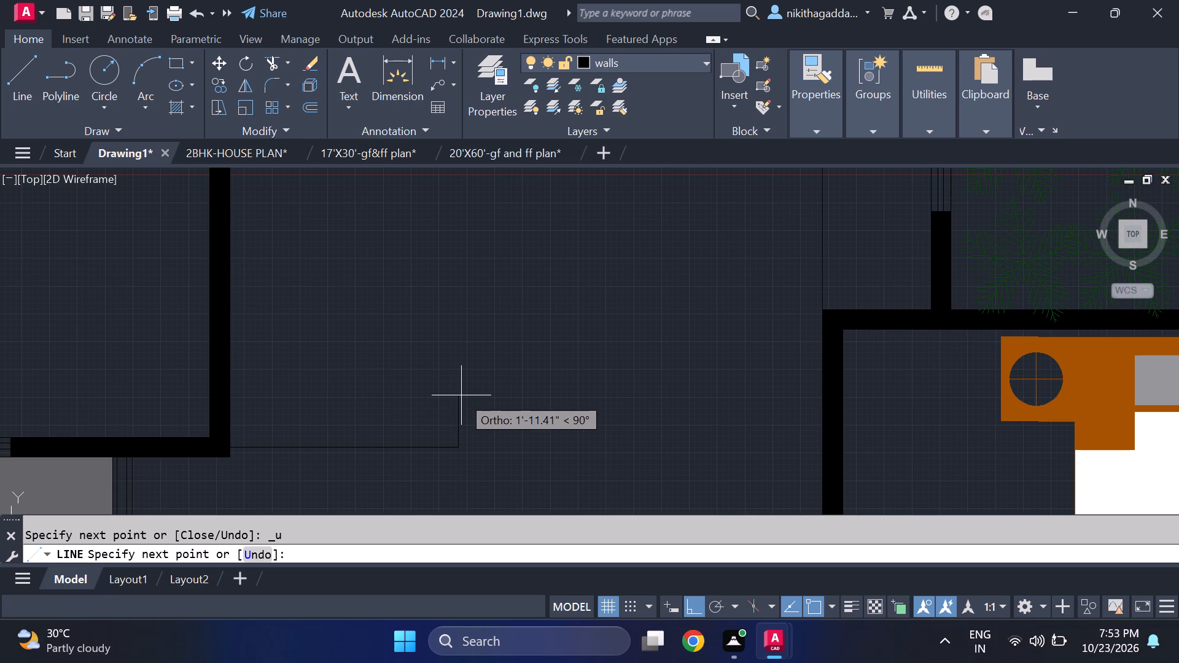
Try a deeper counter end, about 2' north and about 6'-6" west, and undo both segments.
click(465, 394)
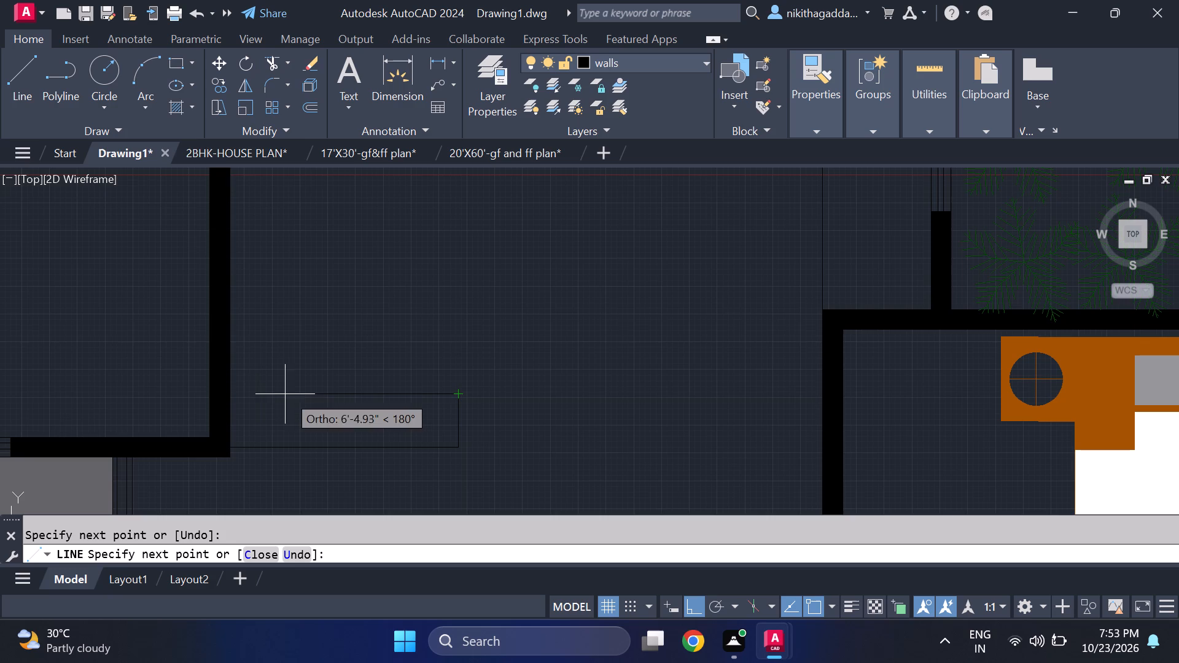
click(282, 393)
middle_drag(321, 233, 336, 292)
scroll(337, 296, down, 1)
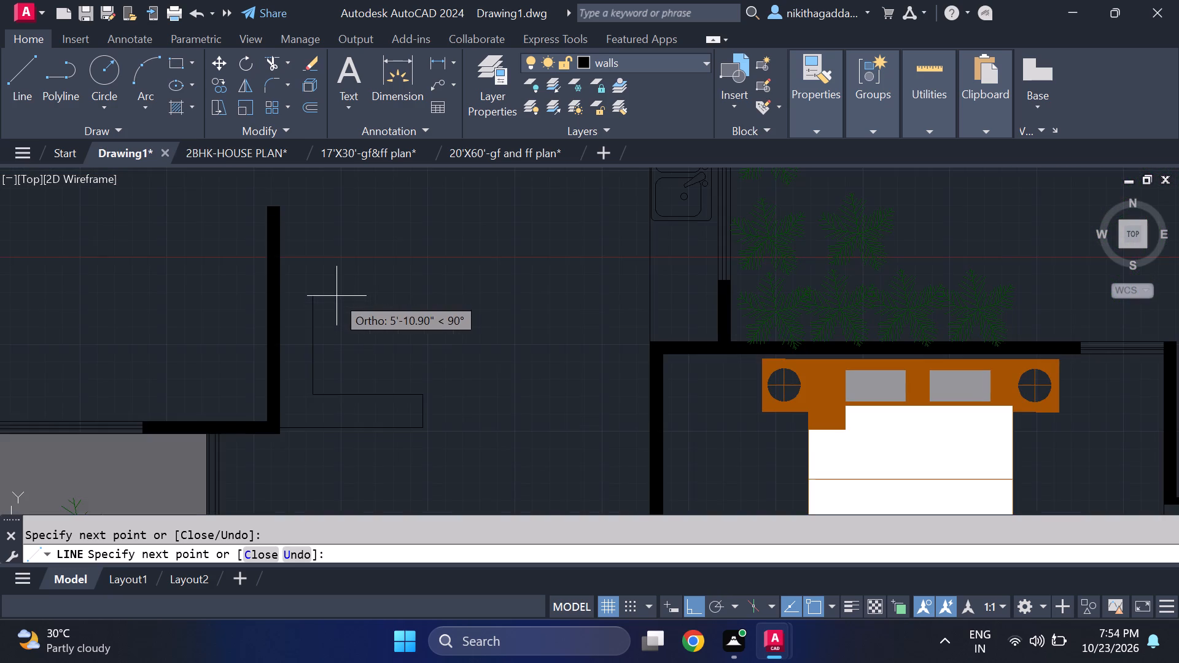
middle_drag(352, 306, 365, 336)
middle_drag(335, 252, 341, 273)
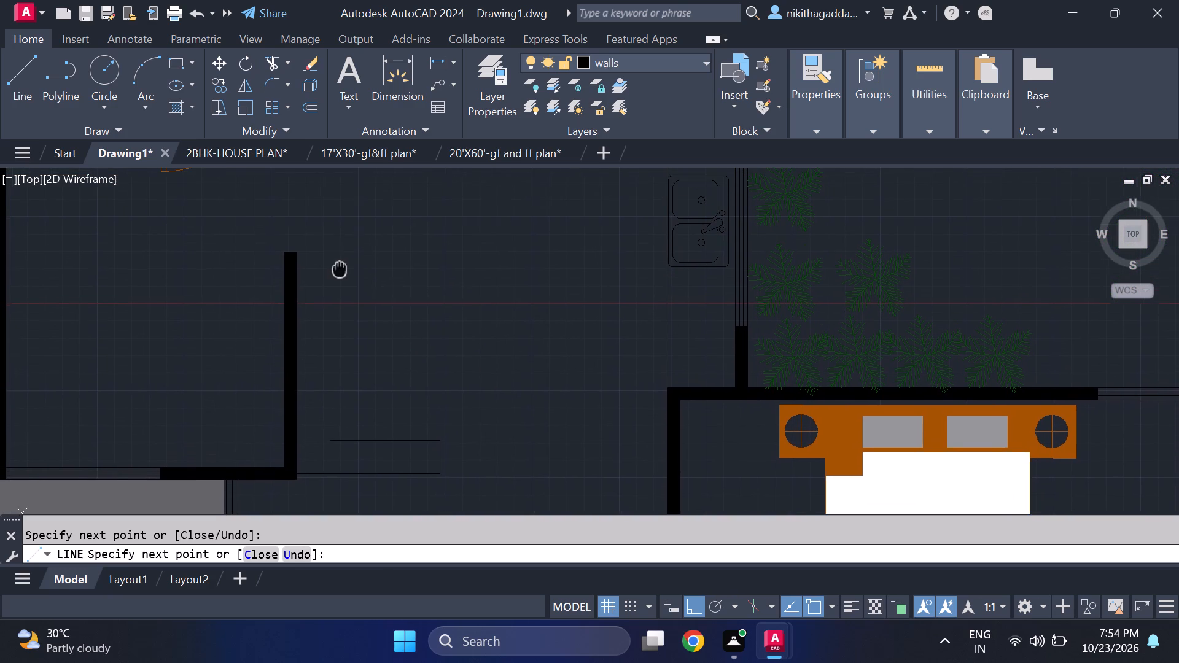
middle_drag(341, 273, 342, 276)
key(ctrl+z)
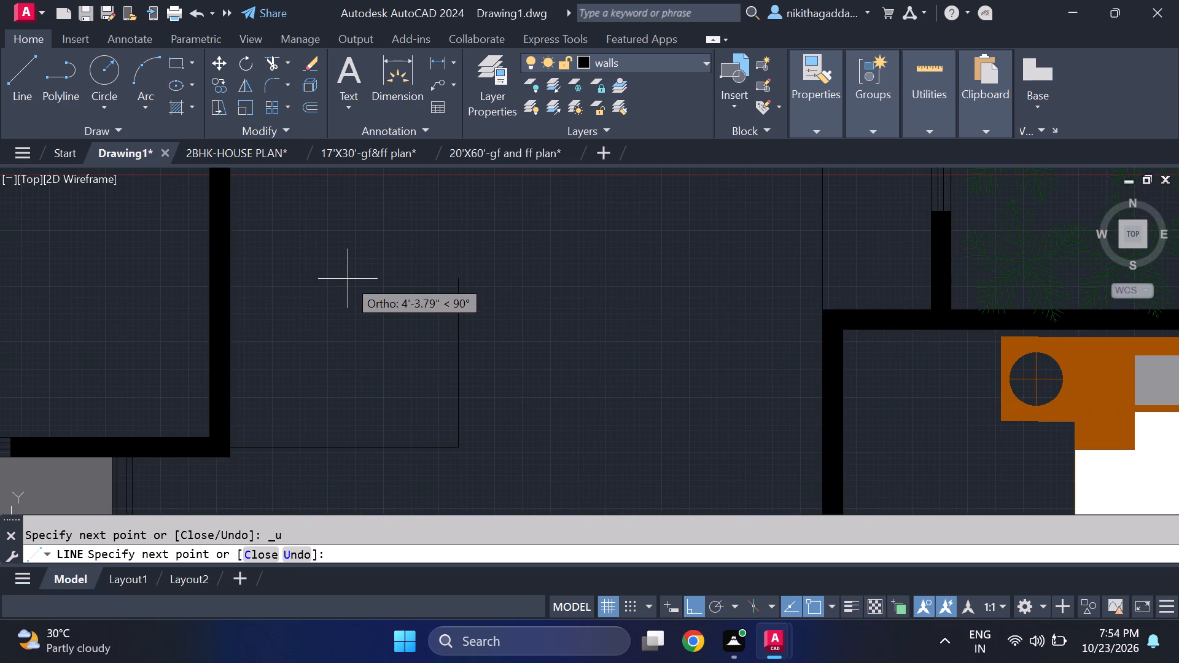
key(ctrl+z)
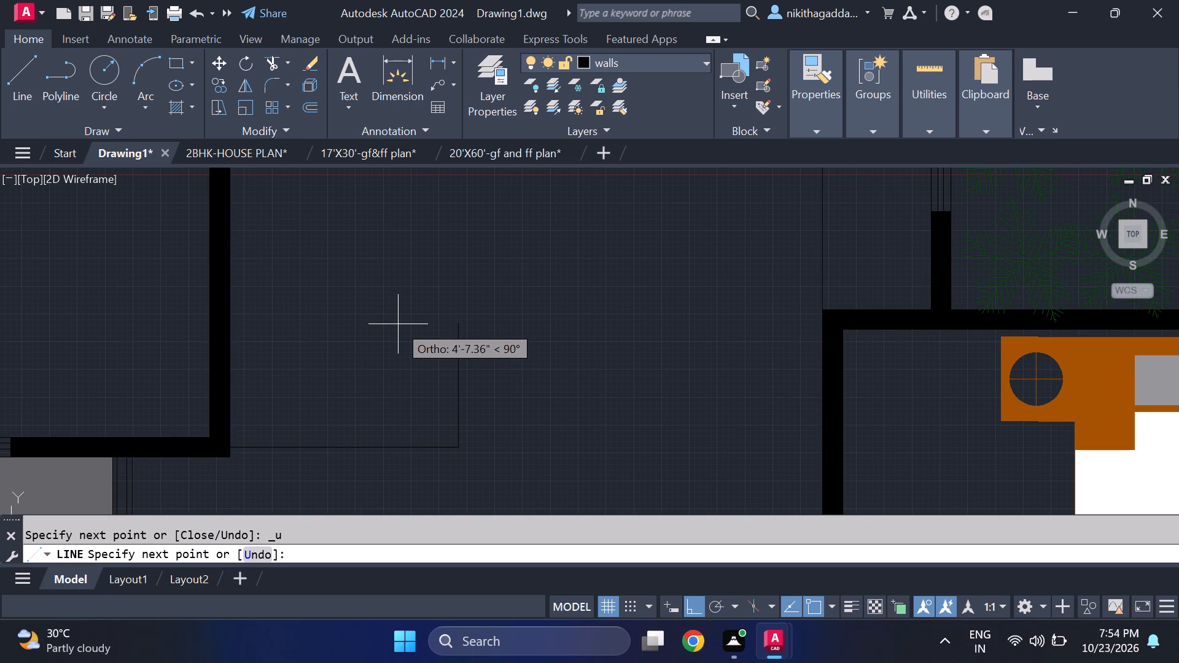
Complete the L-shaped counter outline: about 3'-3" north, 5'-9" west, north level with the partition's end, and west to its corner.
click(448, 360)
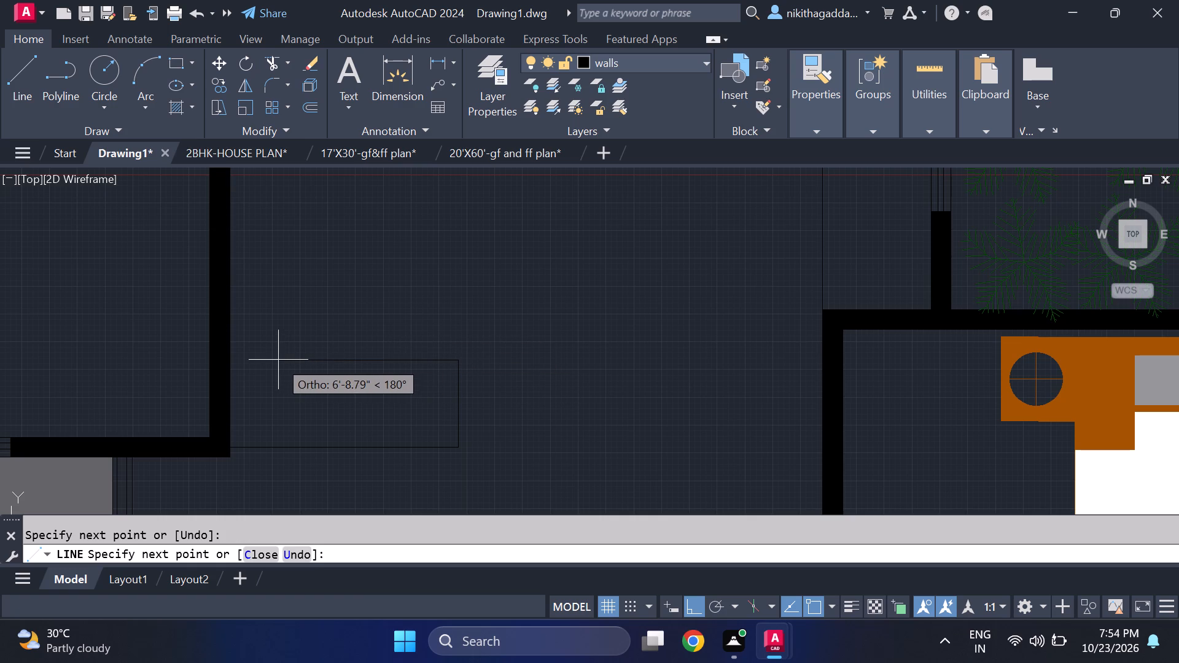
drag(305, 362, 309, 354)
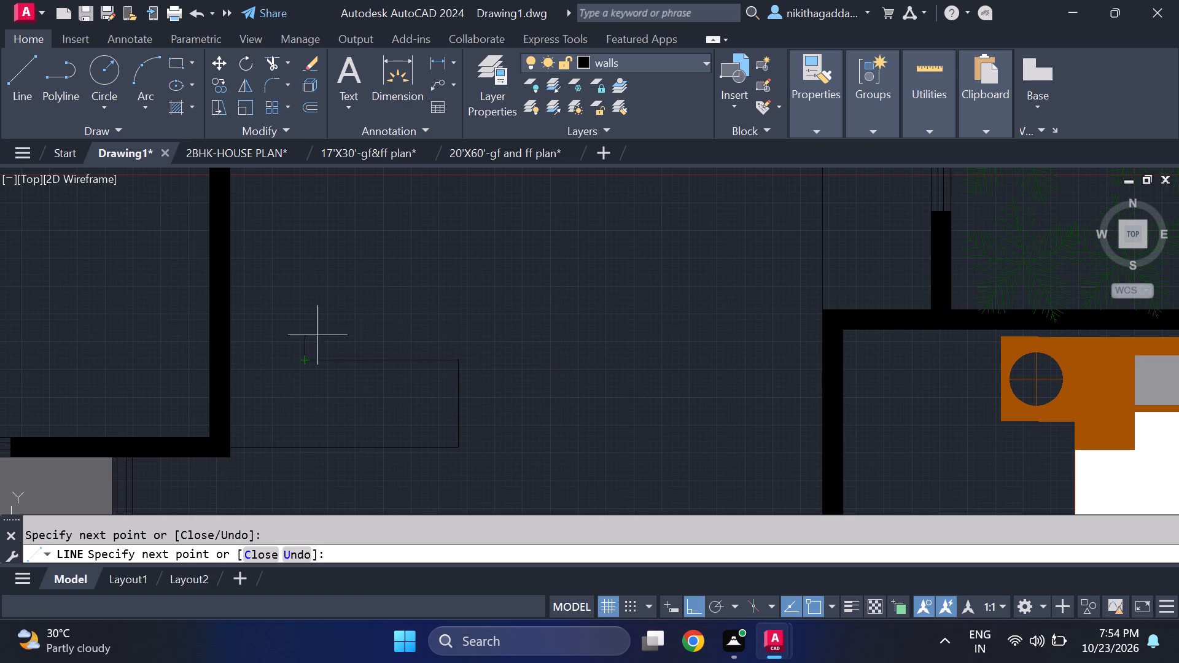
middle_drag(324, 211, 321, 405)
scroll(269, 287, up, 2)
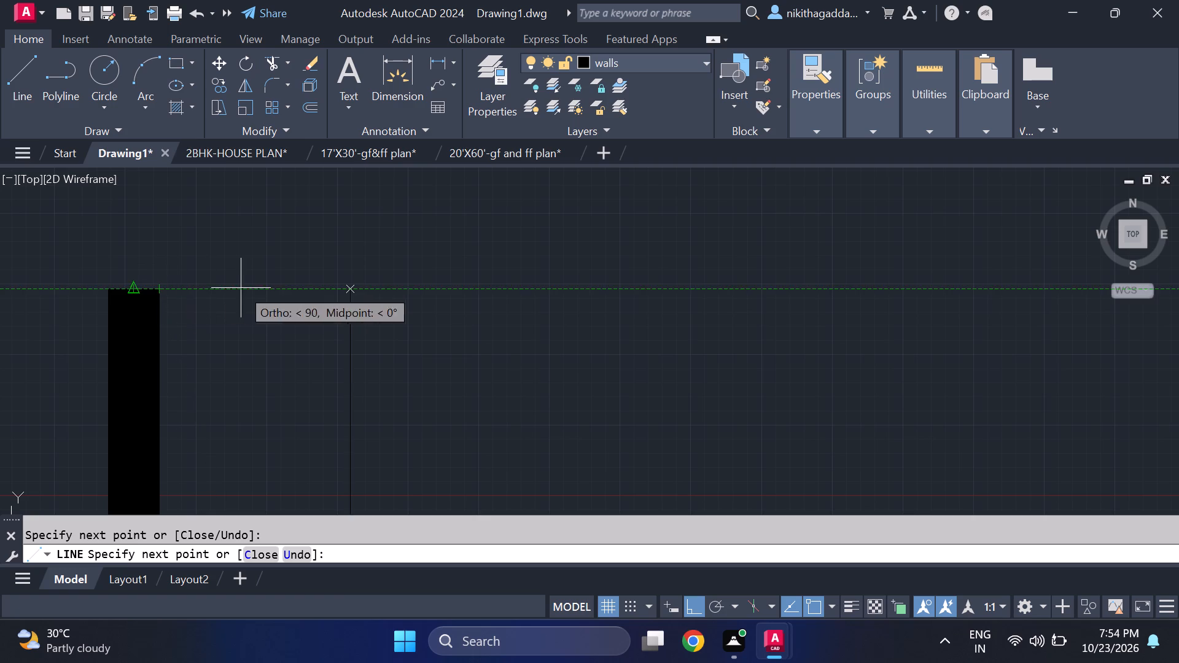
click(349, 288)
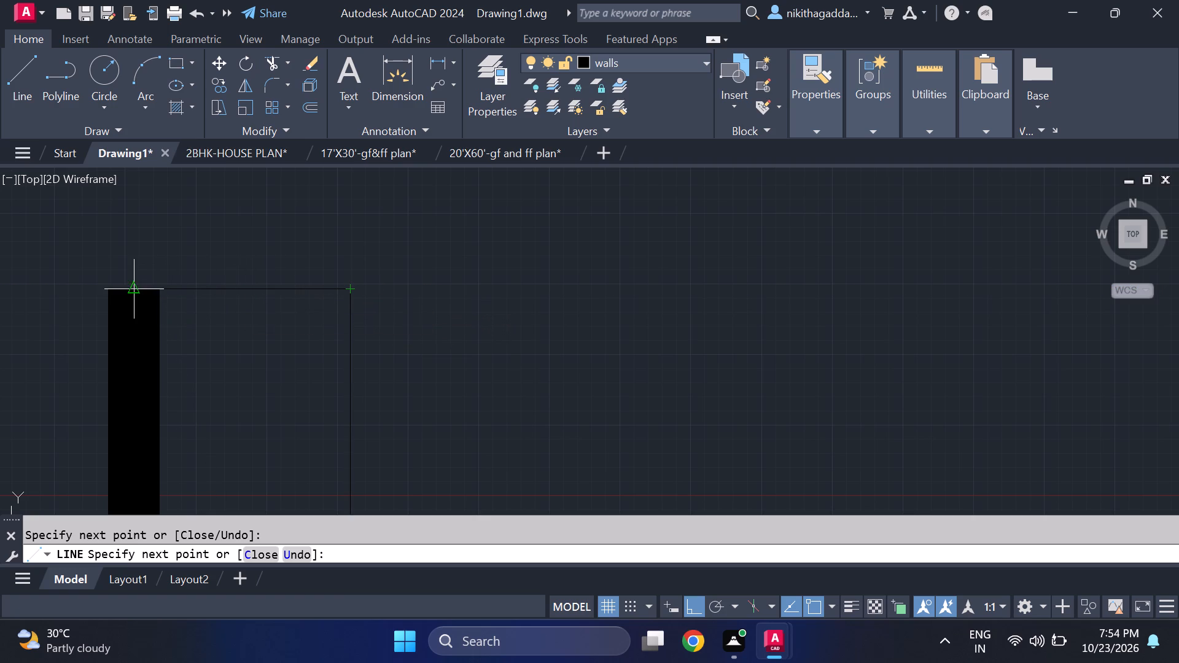
click(165, 283)
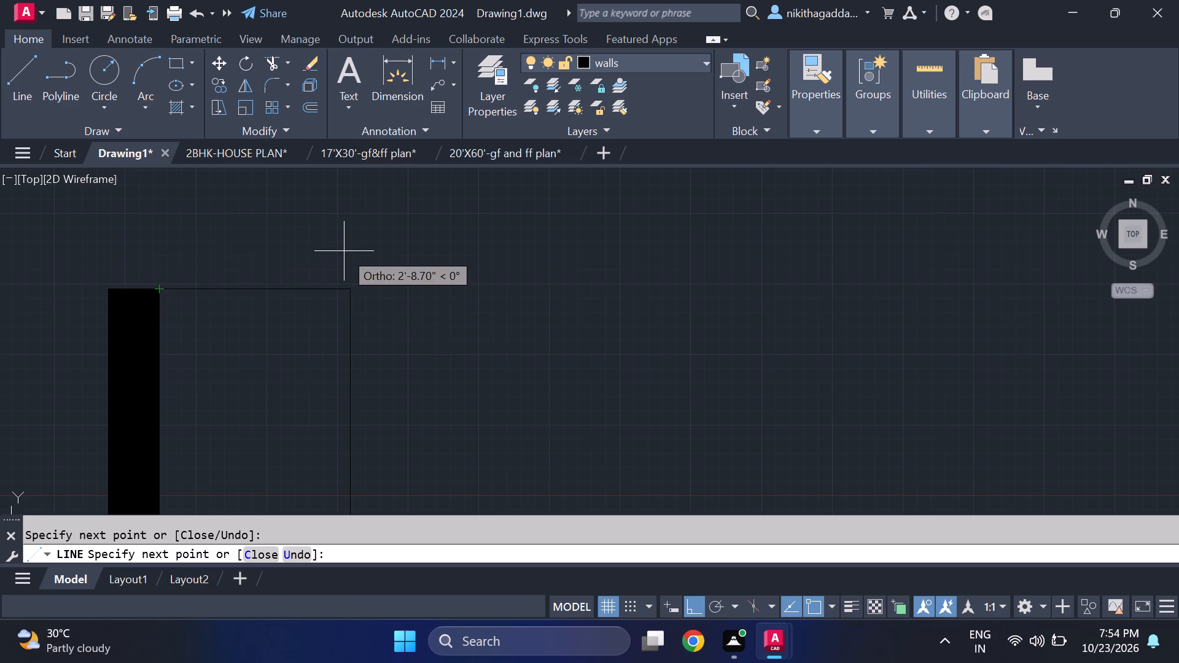
key(Escape)
scroll(332, 296, down, 4)
middle_drag(352, 293, 362, 336)
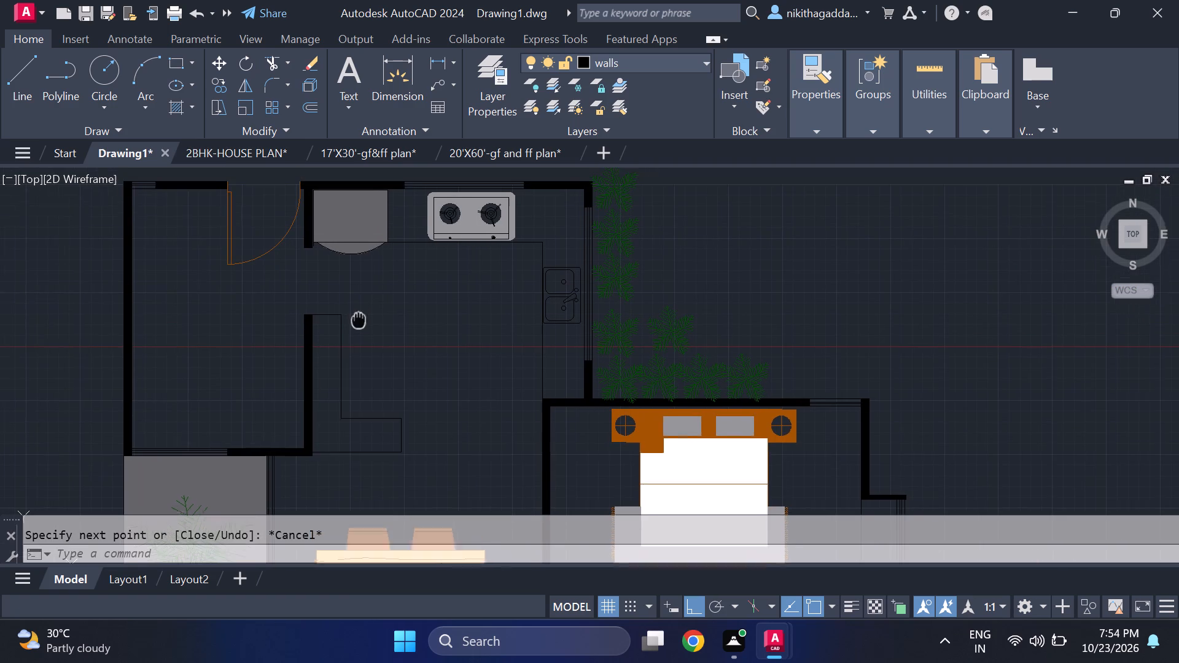
Draw a horizontal dividing line across the L-shaped counter's north-south arm, from the partition wall to the counter's east edge.
middle_drag(362, 336, 364, 342)
middle_drag(370, 359, 392, 395)
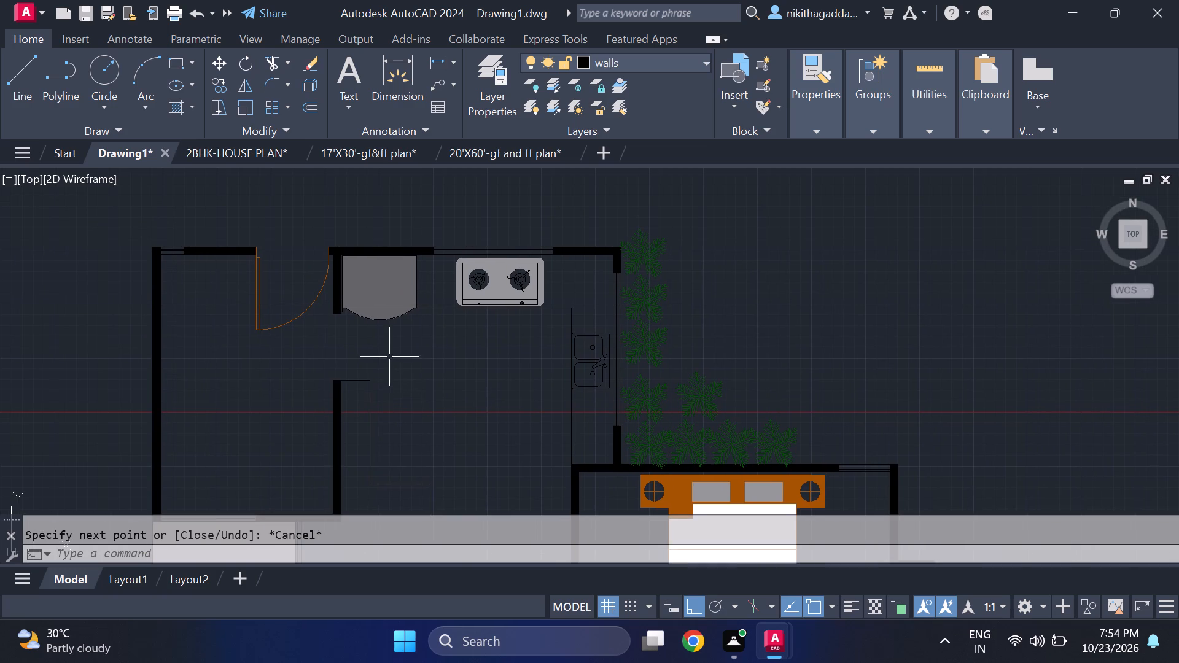
middle_drag(391, 355, 370, 312)
middle_drag(355, 403, 411, 359)
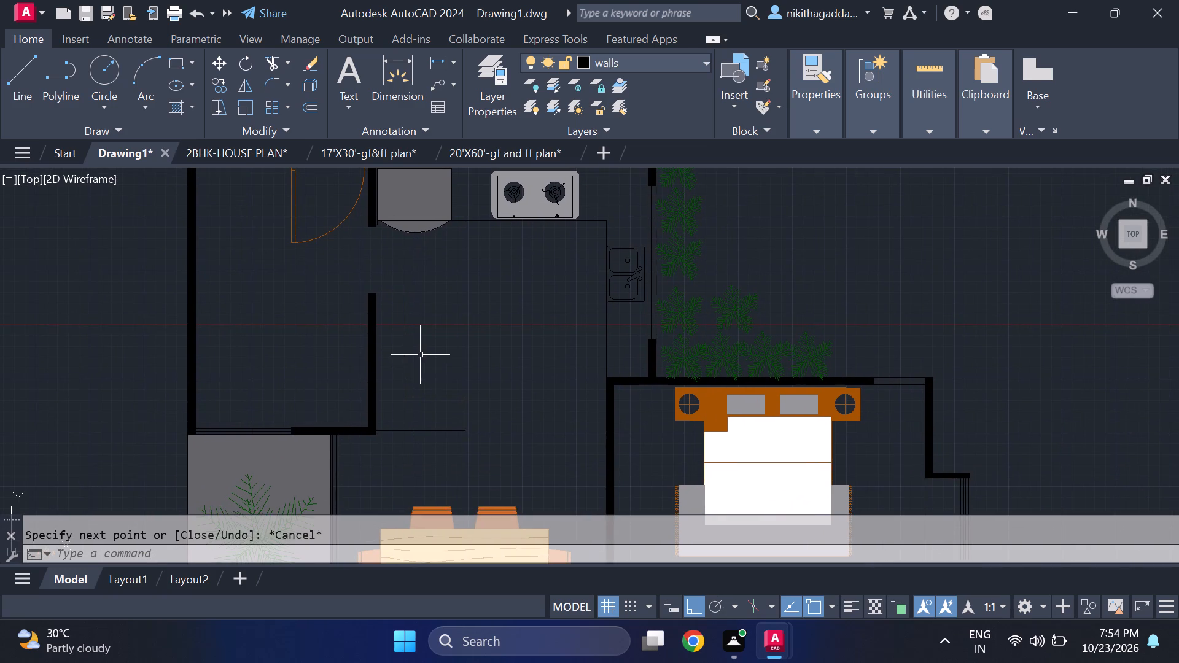
scroll(403, 346, up, 2)
key(l)
key(Return)
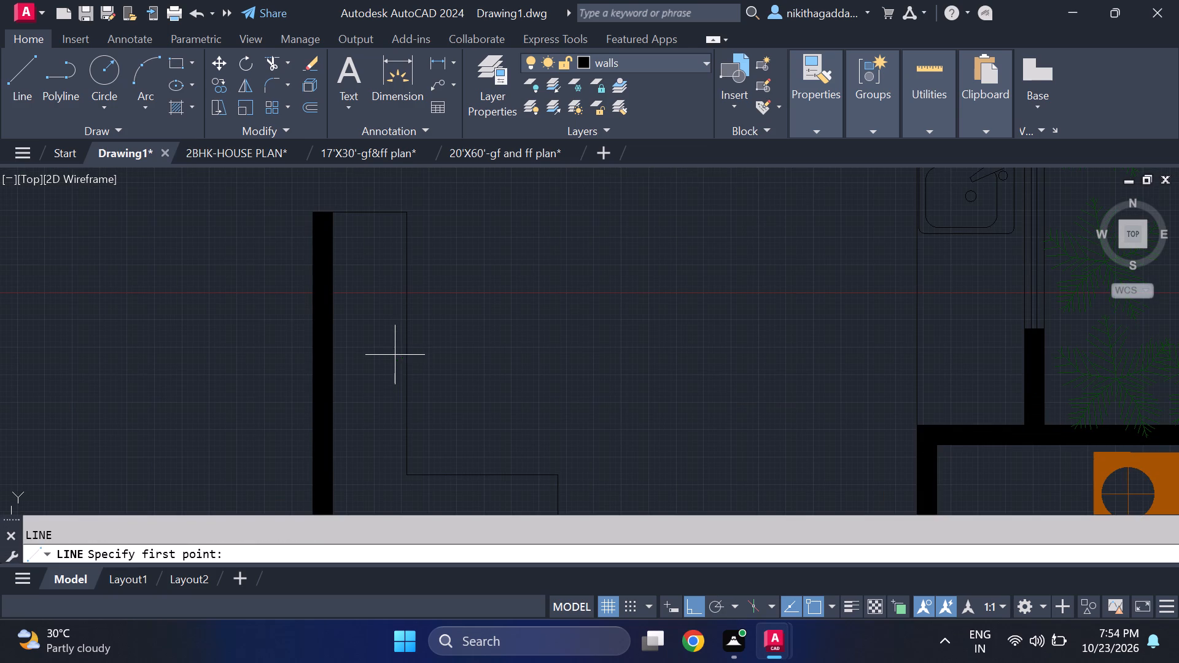
middle_drag(397, 336, 435, 487)
middle_drag(370, 453, 356, 429)
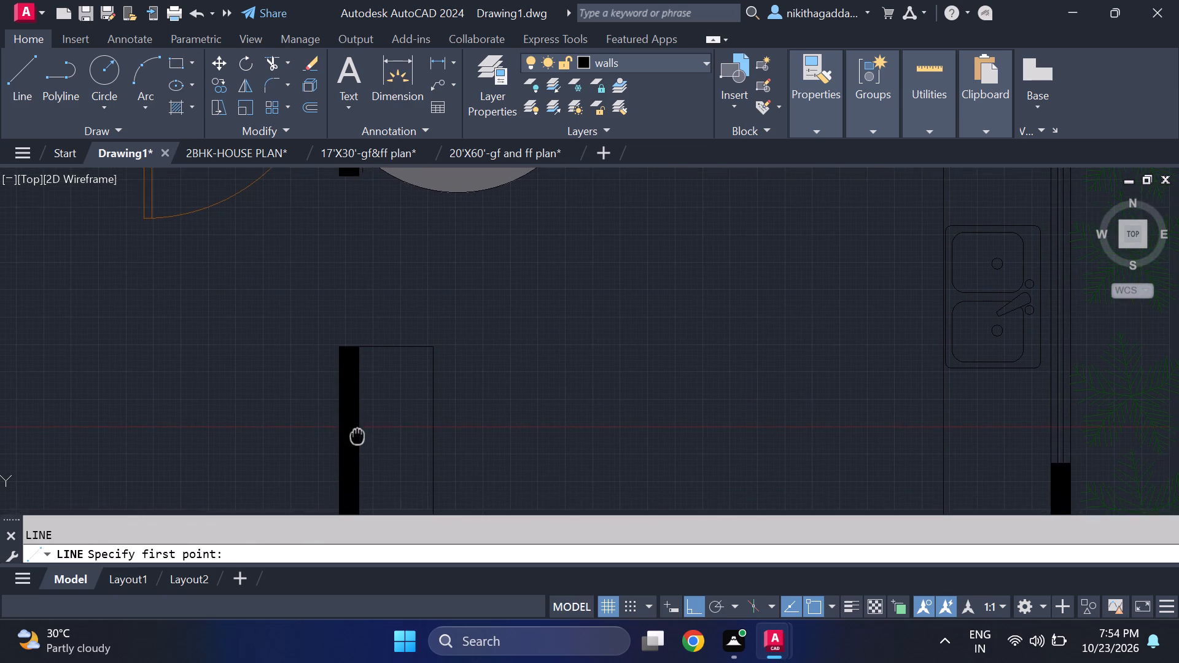
middle_drag(356, 429, 356, 430)
middle_drag(360, 442, 323, 369)
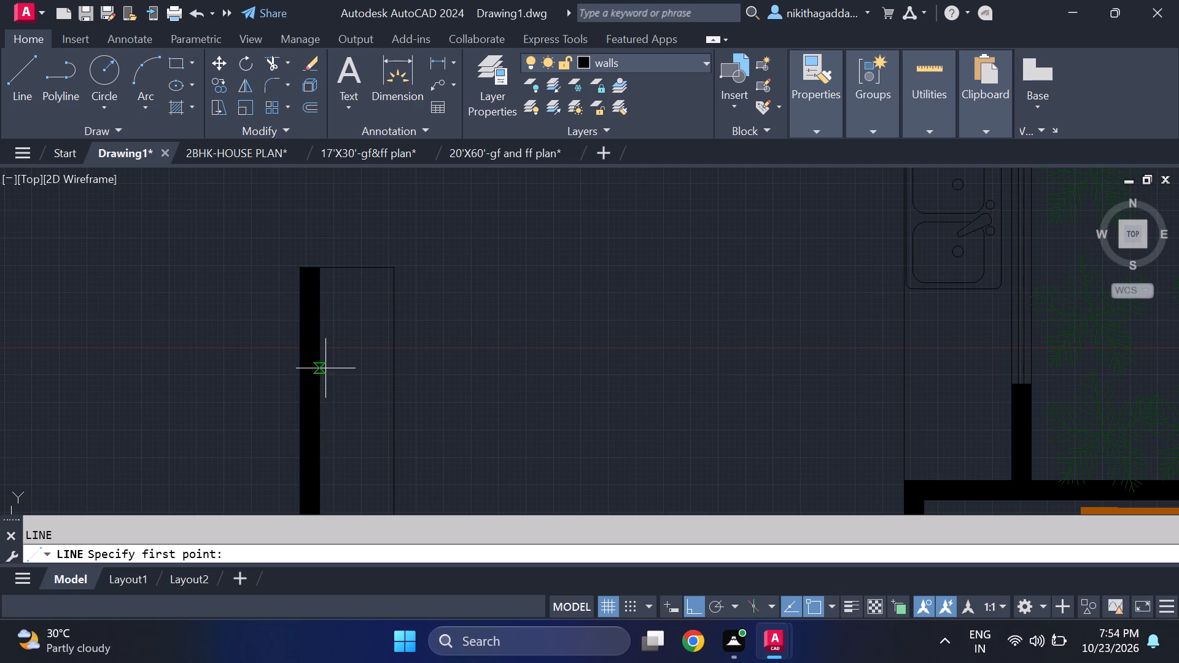
click(325, 362)
click(391, 363)
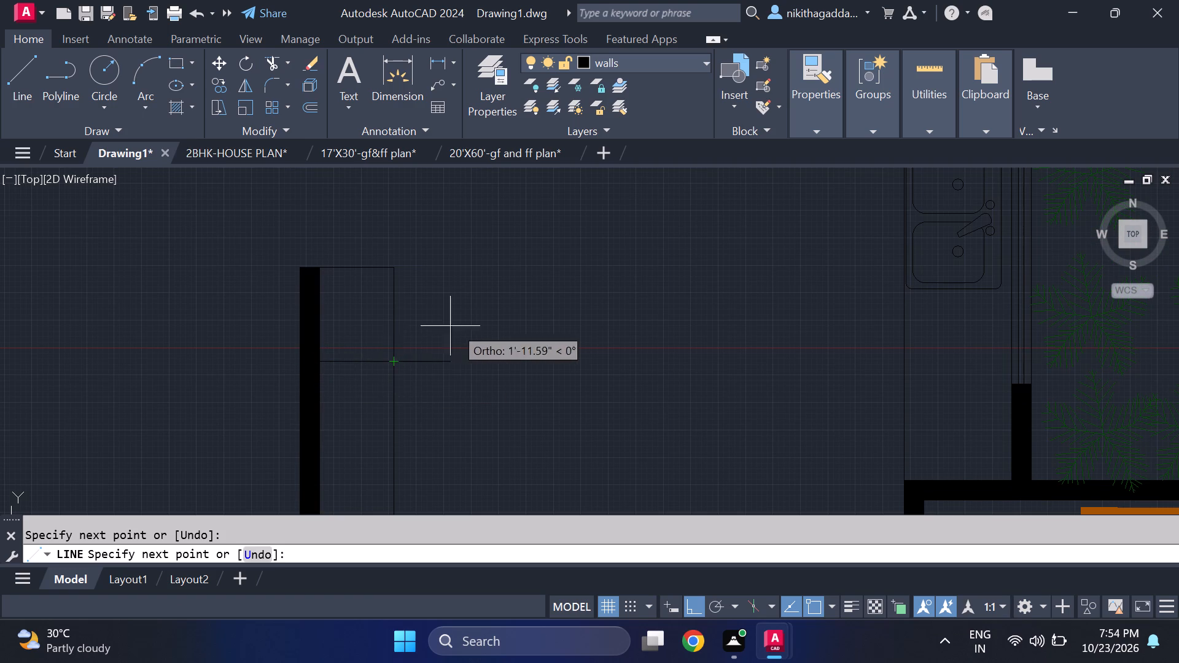
scroll(470, 327, down, 4)
key(Escape)
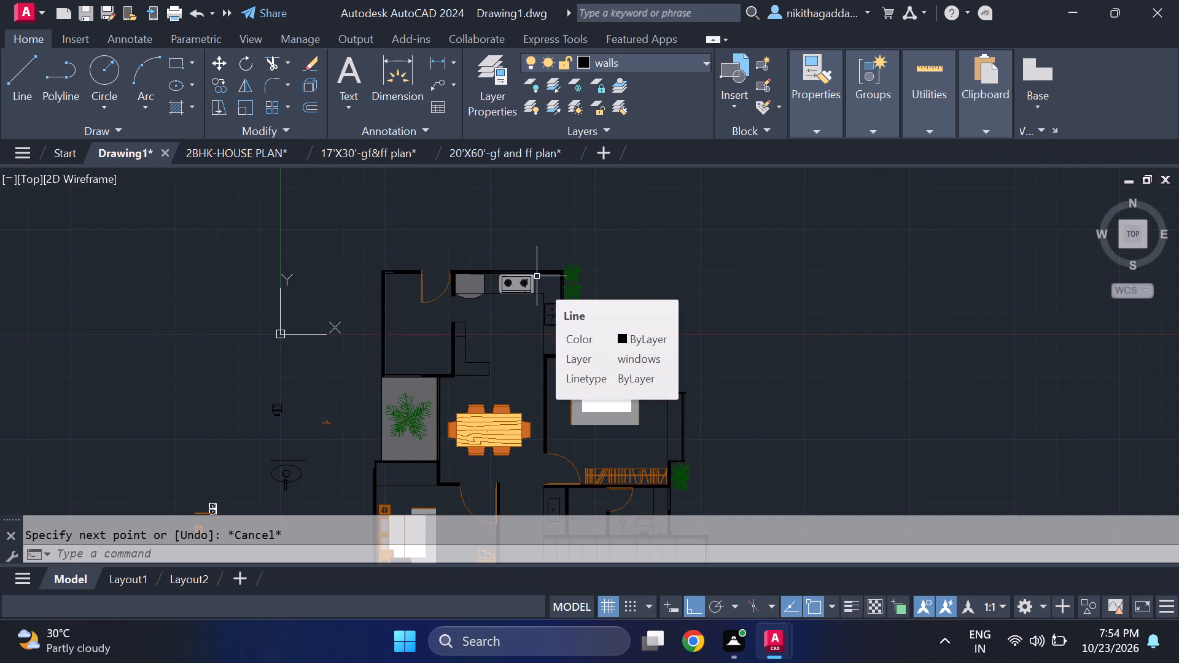
Draw an L-shaped counter edge in the room west of the kitchen: about 19'-8" south from the north wall, then east perpendicular to the partition.
key(space)
middle_drag(364, 298, 383, 321)
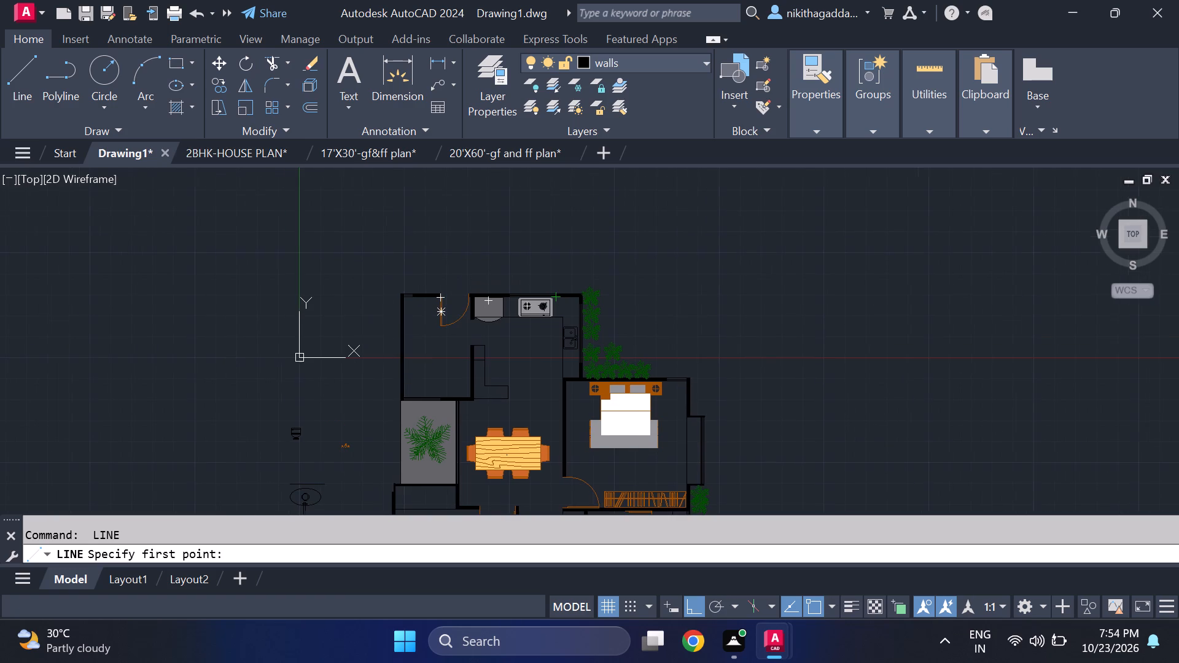
scroll(407, 336, up, 1)
middle_drag(422, 346, 418, 359)
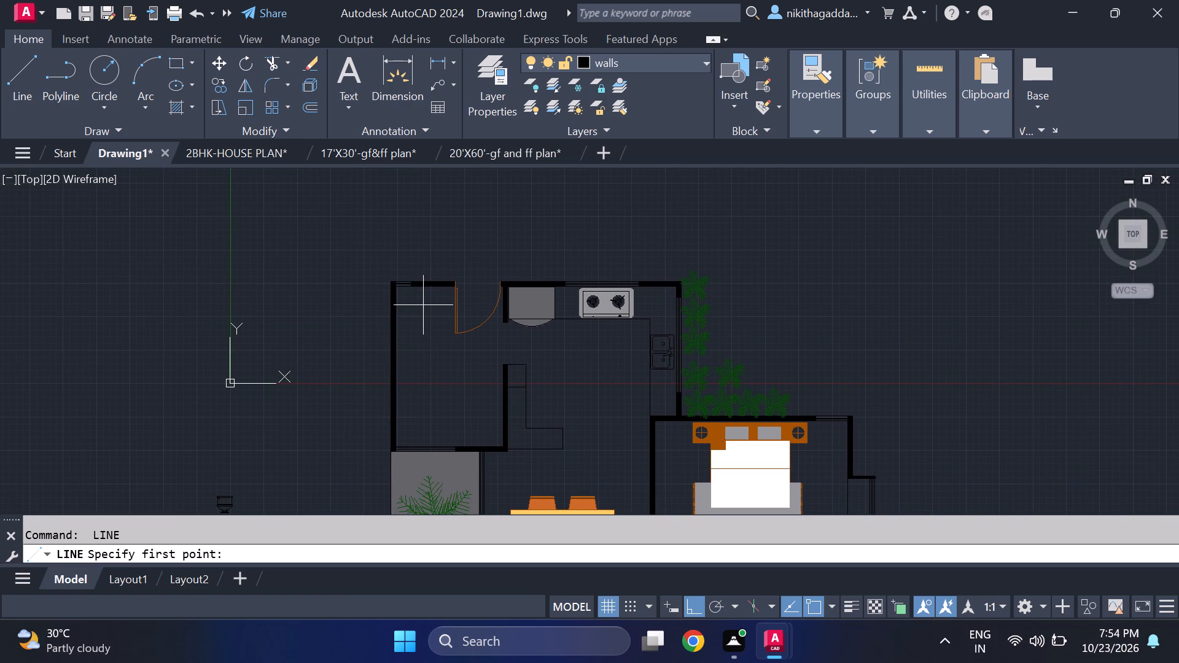
scroll(425, 293, up, 2)
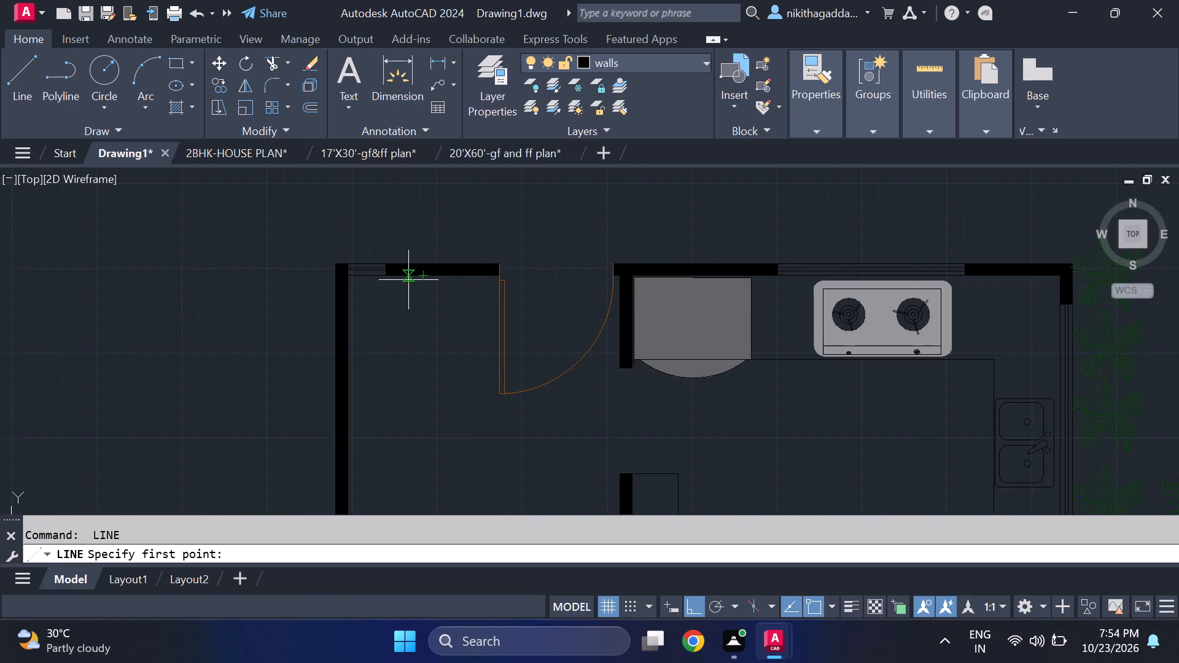
scroll(403, 279, up, 2)
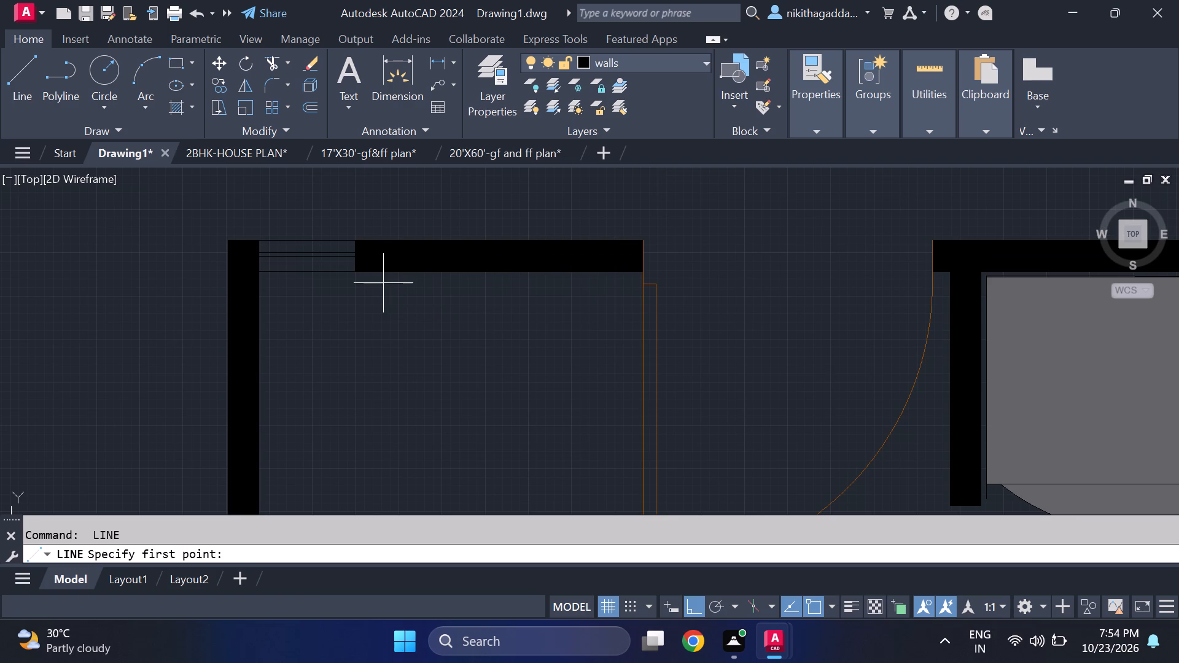
click(373, 277)
middle_drag(363, 461, 364, 407)
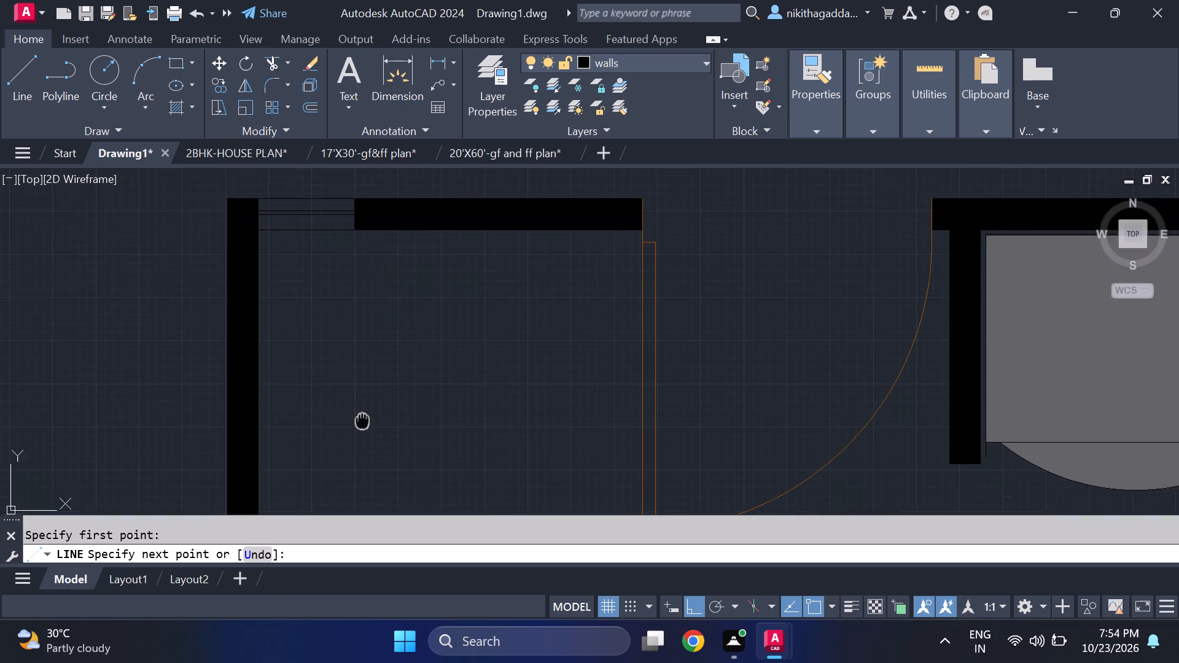
middle_drag(364, 407, 374, 344)
scroll(375, 300, down, 1)
middle_drag(403, 433, 424, 306)
scroll(414, 340, down, 1)
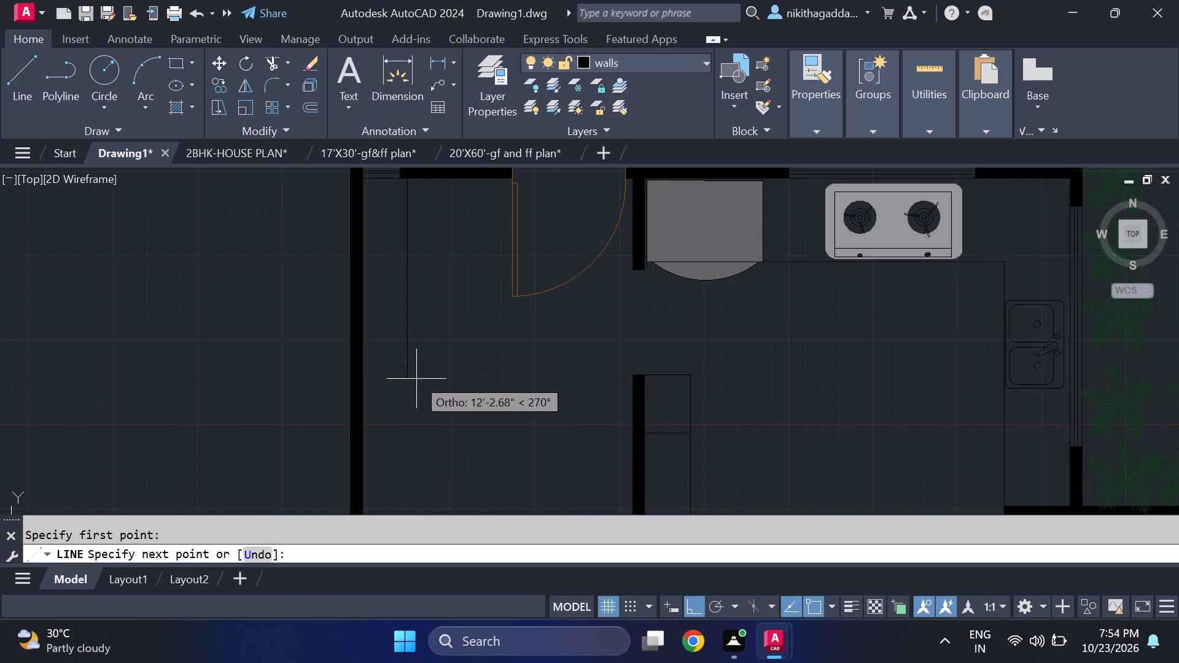
middle_drag(428, 446, 403, 347)
scroll(398, 341, up, 1)
scroll(397, 347, down, 3)
scroll(395, 376, up, 2)
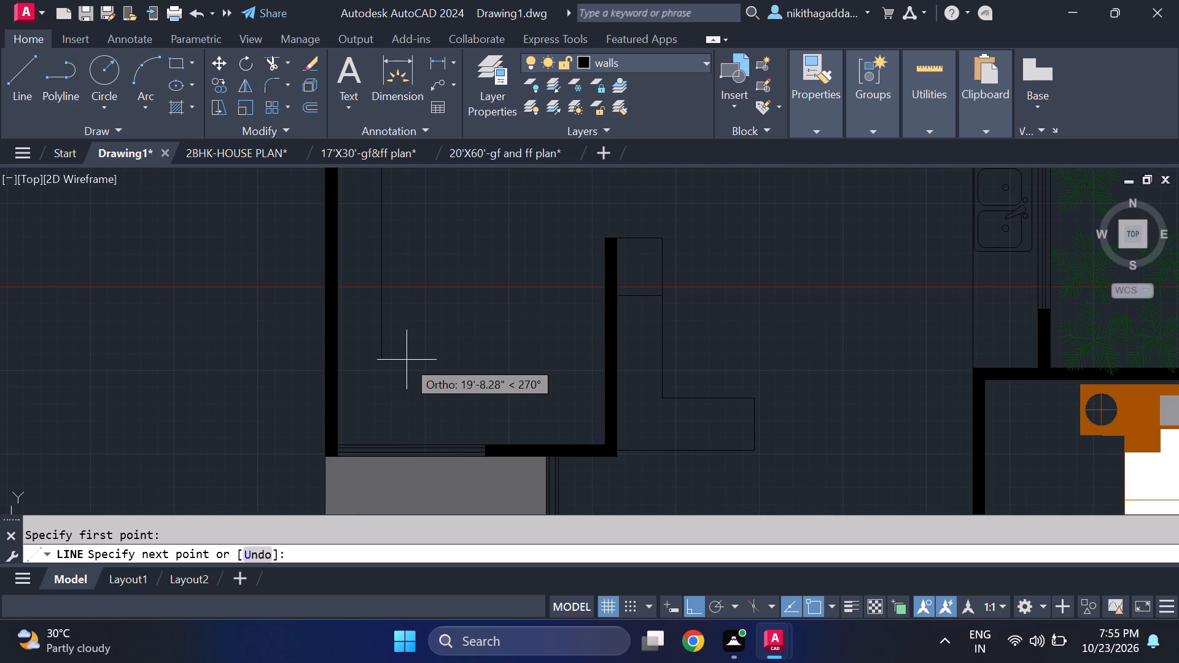
click(407, 357)
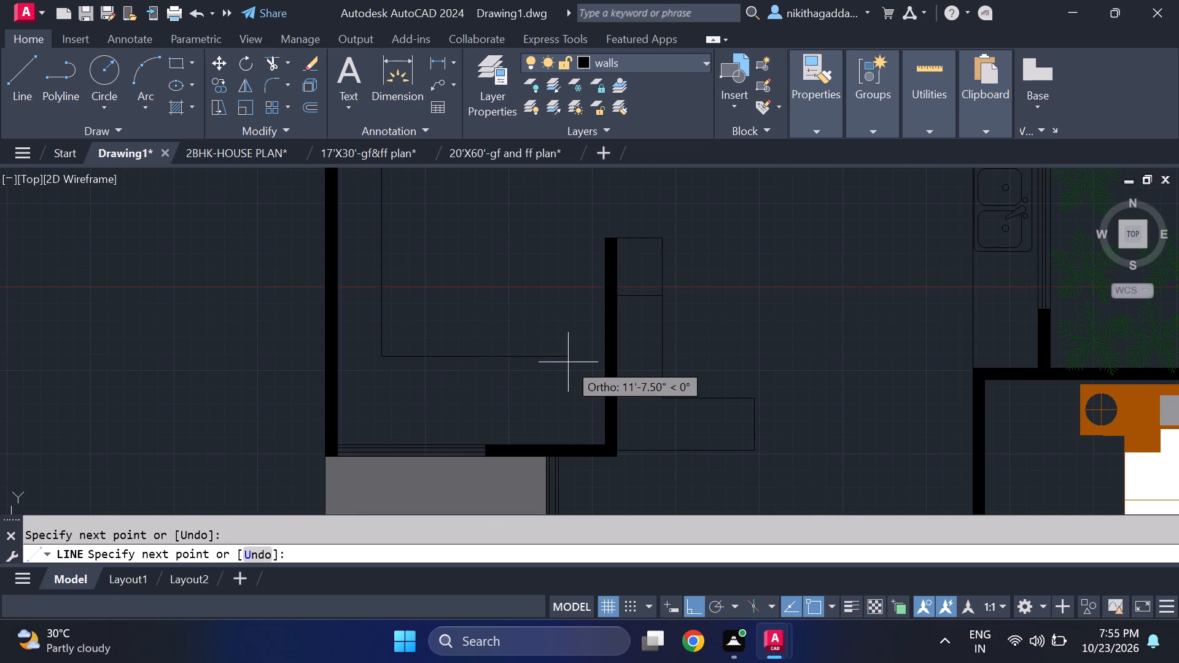
middle_drag(568, 360, 412, 375)
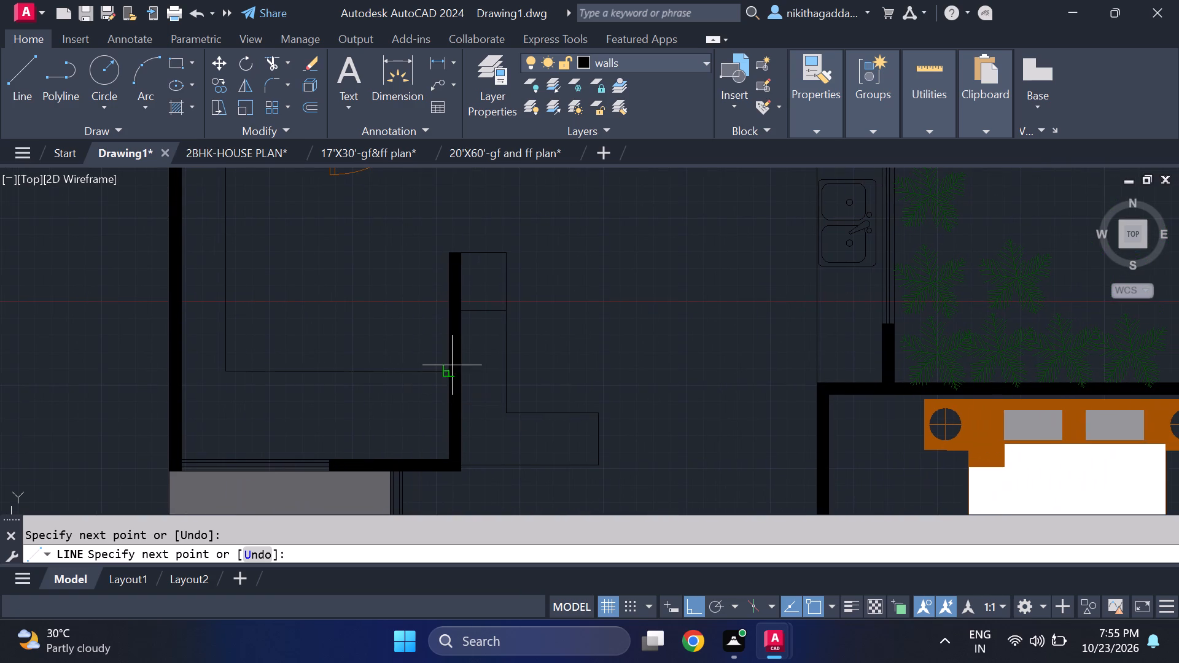
click(445, 370)
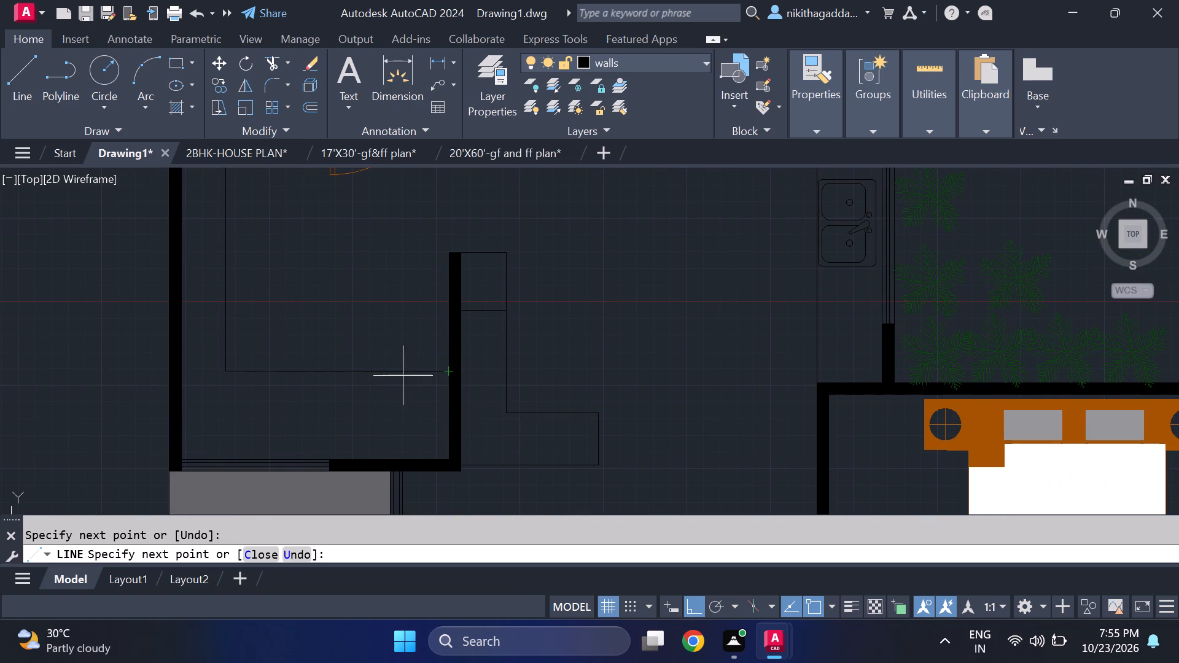
key(Escape)
Draw a vertical divider from the new counter edge to the room's south wall, near the partition wall.
key(space)
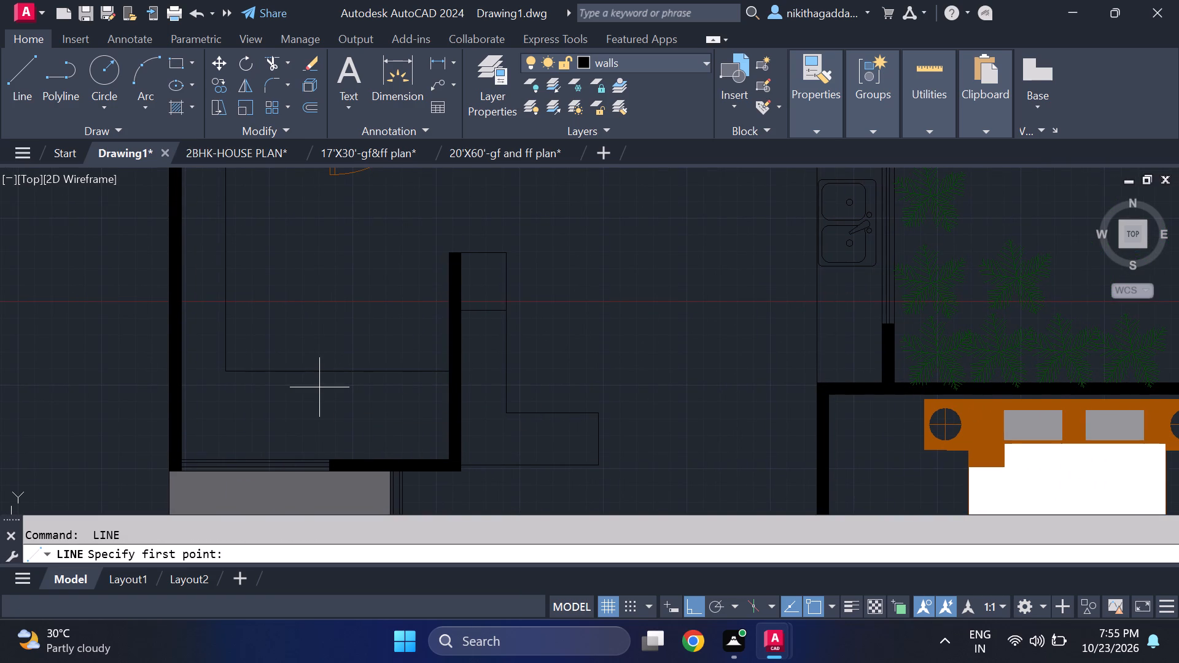
middle_drag(378, 378, 333, 354)
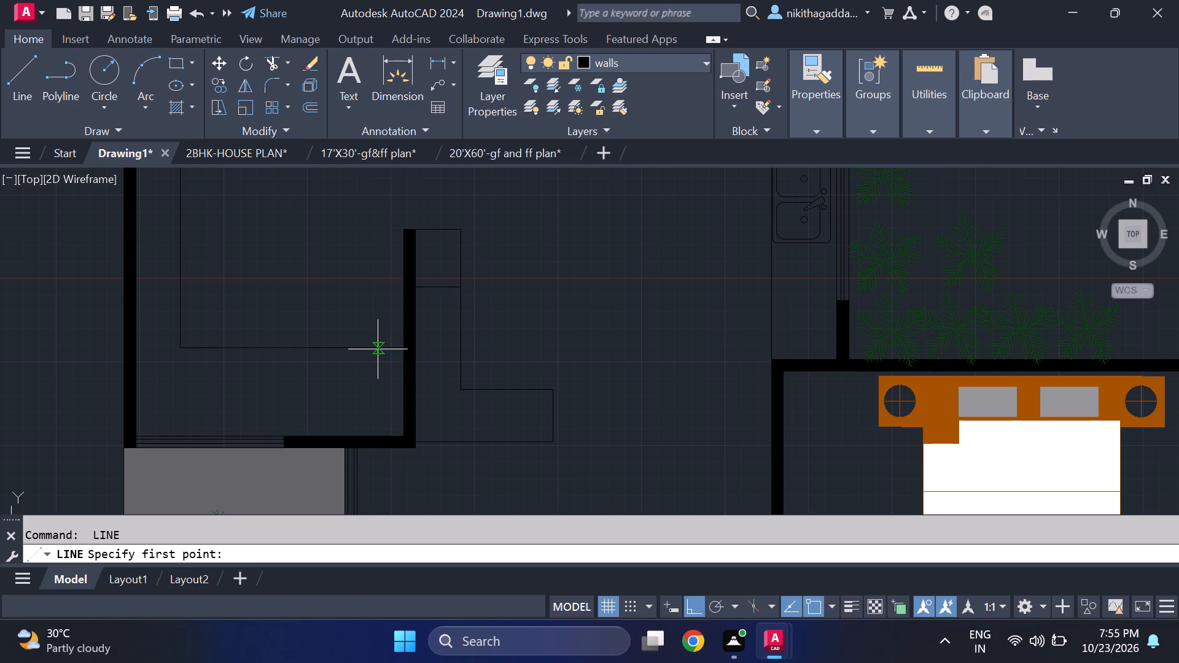
click(378, 349)
middle_drag(378, 416, 376, 413)
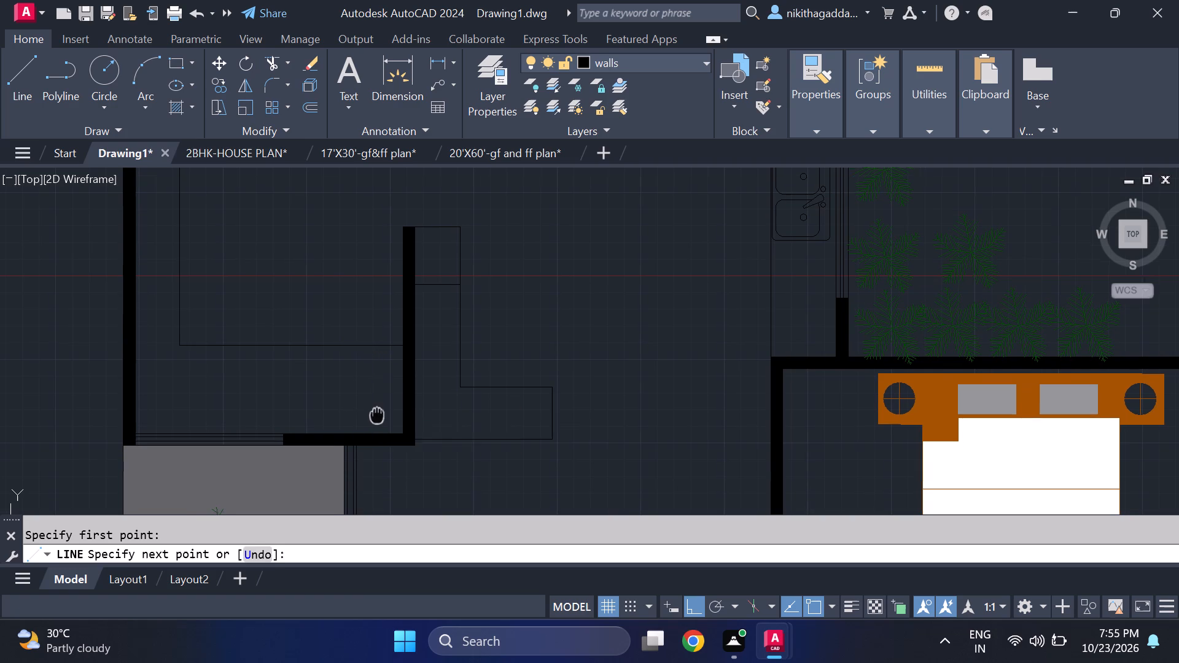
middle_drag(376, 413, 373, 406)
click(371, 418)
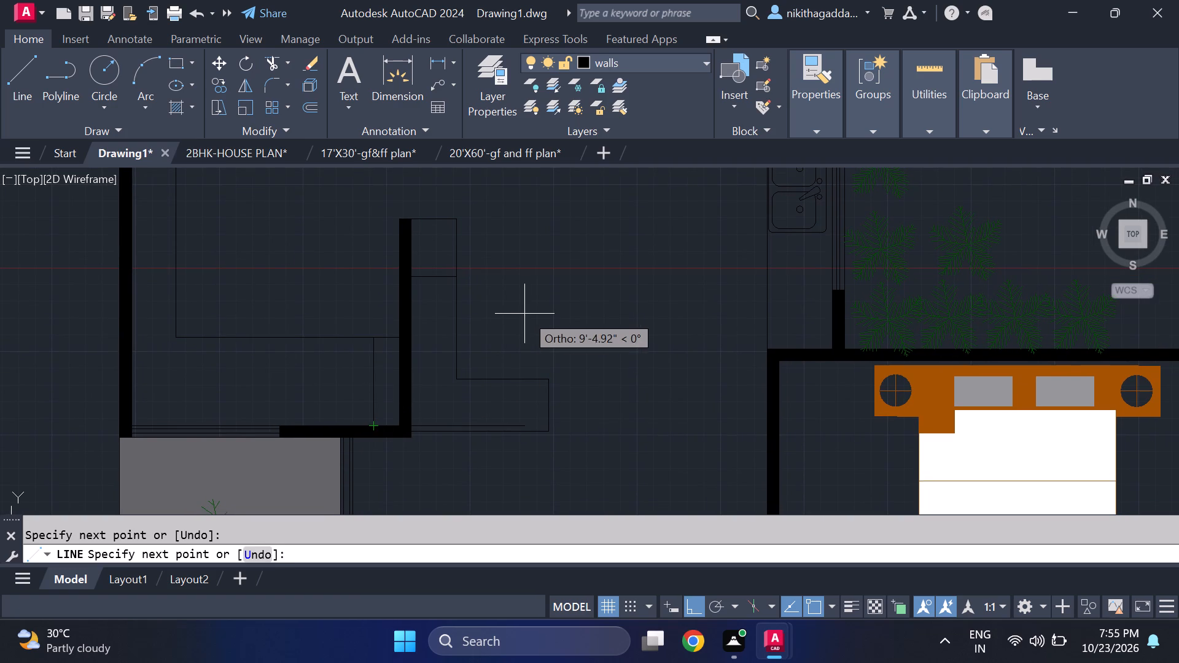
key(Return)
Draw a second vertical divider from the midpoint of the new counter's east-west edge to the room's south wall.
key(Return)
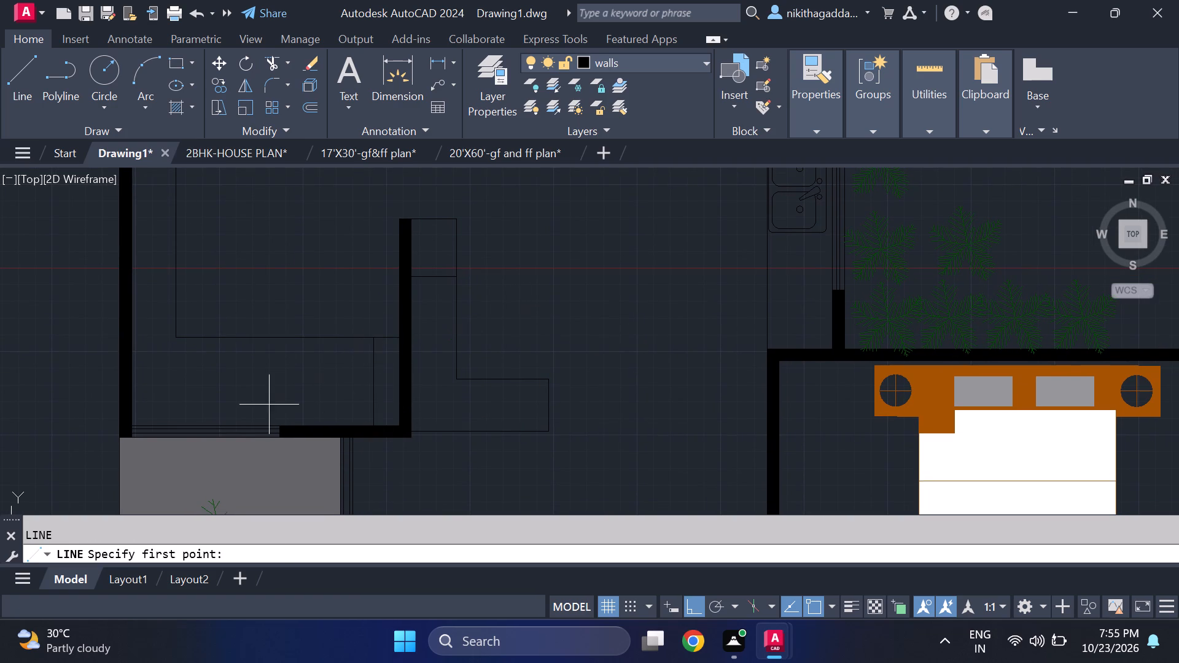
click(287, 338)
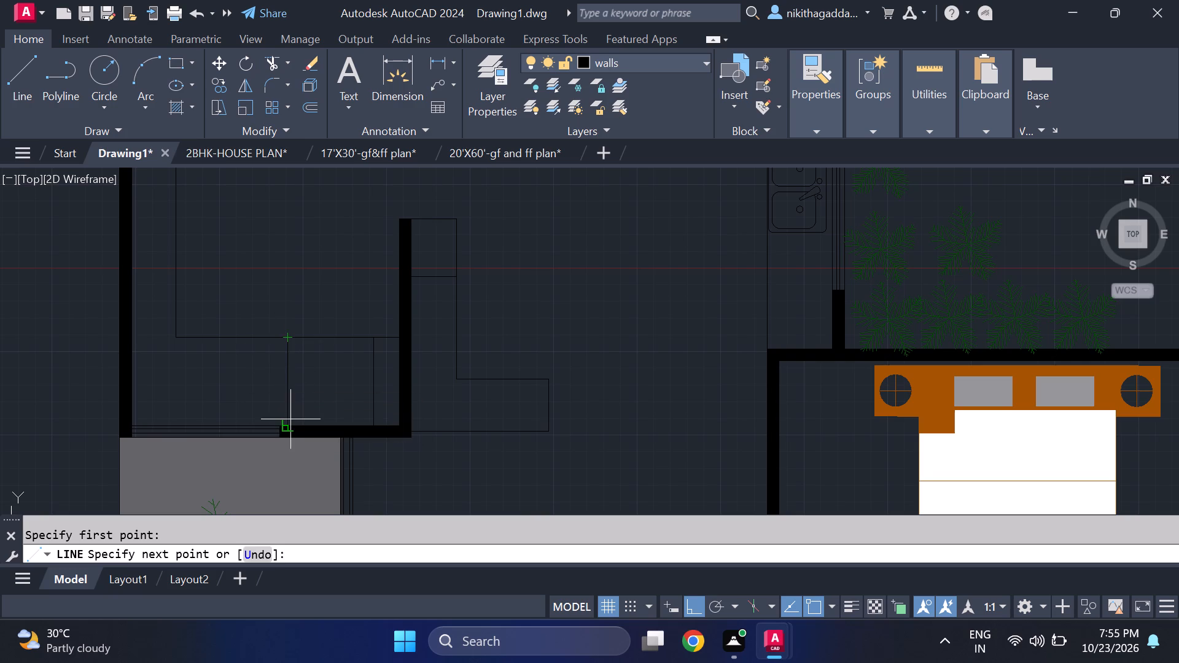
scroll(290, 419, up, 2)
click(282, 436)
scroll(404, 274, down, 3)
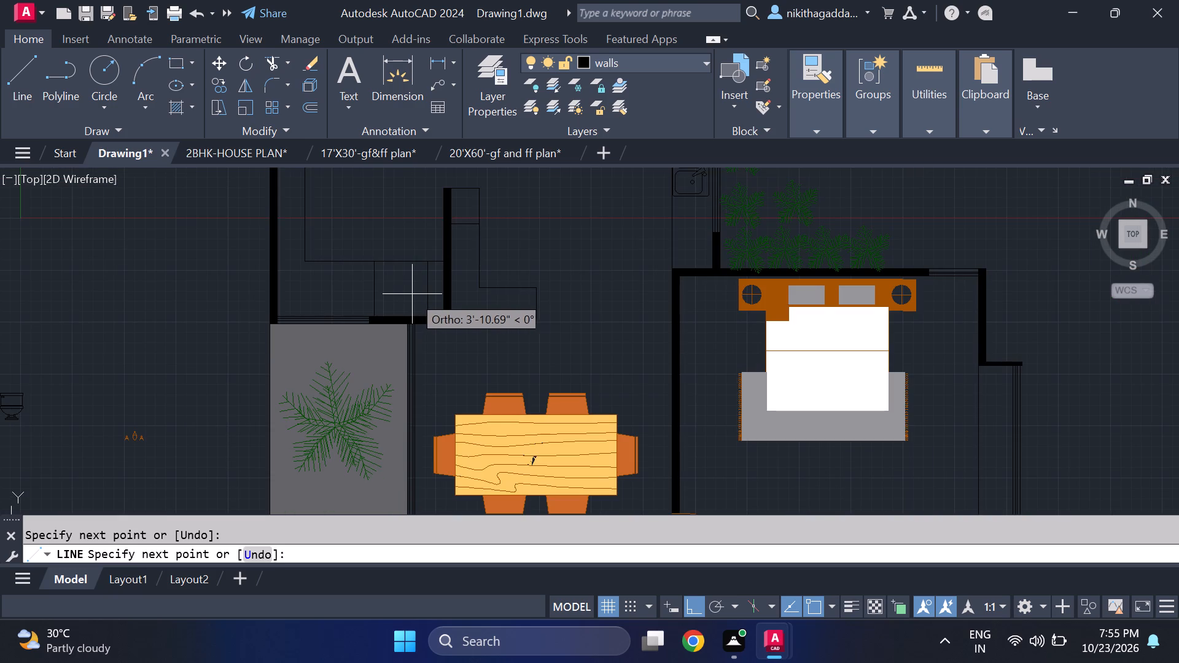
key(Escape)
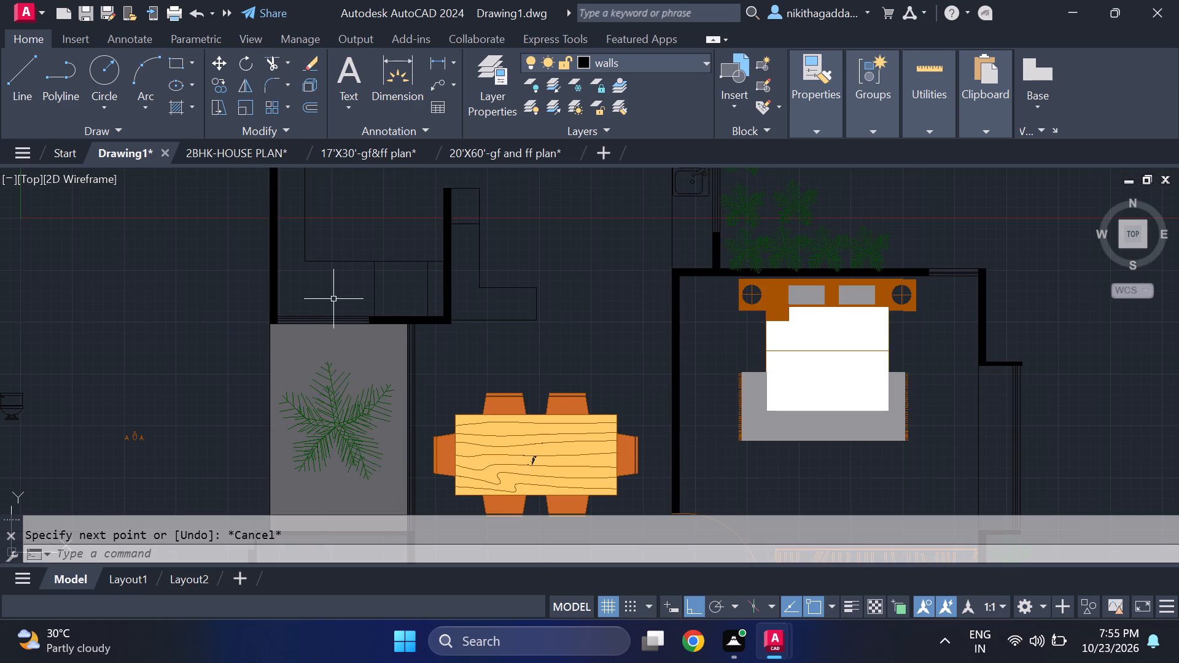
Rotate the spare oval washbasin outside the plan 90° clockwise about its drain center, so its tap points west.
middle_drag(333, 301, 411, 452)
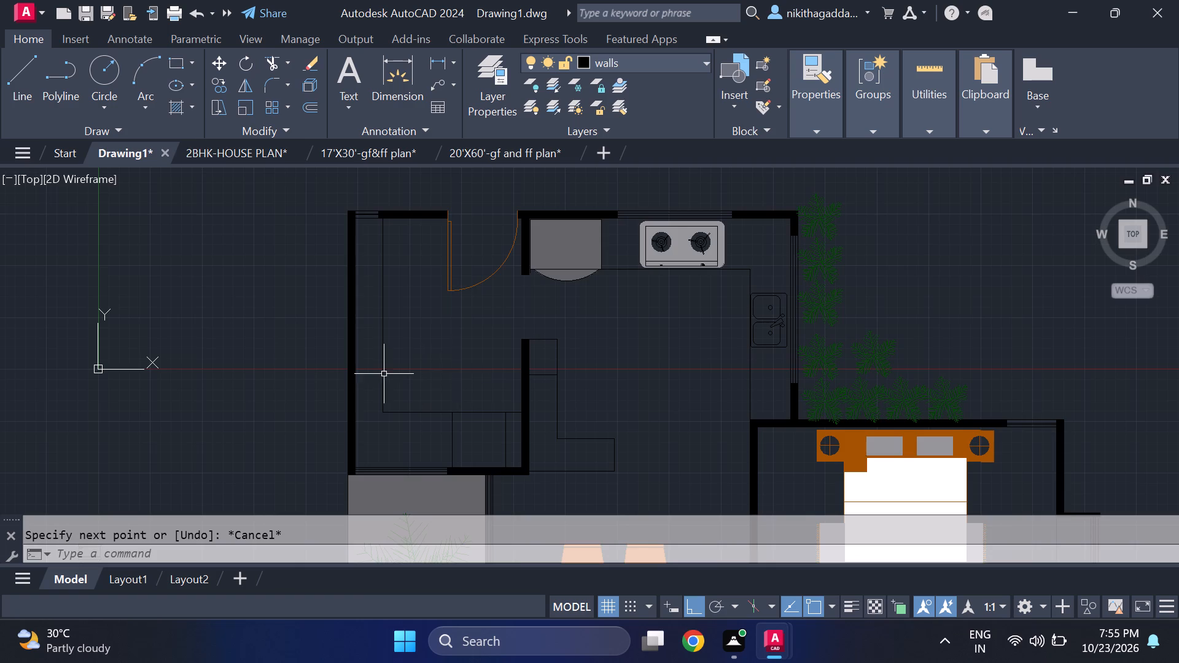
scroll(268, 374, down, 2)
middle_drag(247, 374, 336, 394)
middle_drag(224, 410, 224, 409)
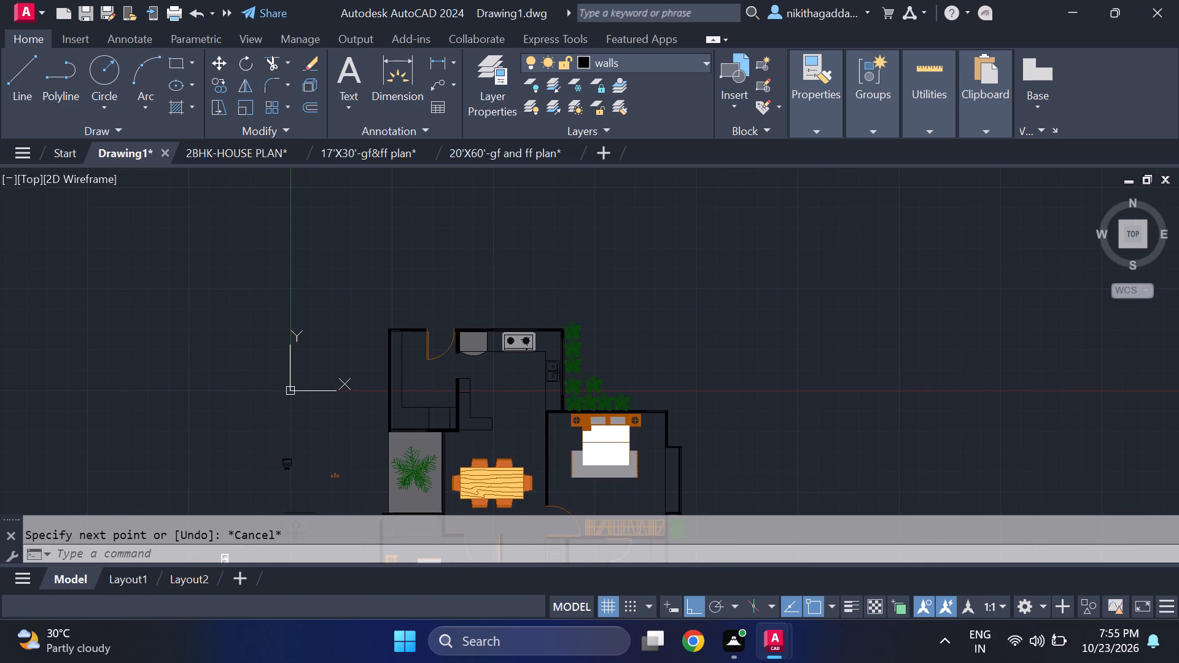
middle_drag(224, 409, 351, 246)
middle_drag(414, 343, 370, 353)
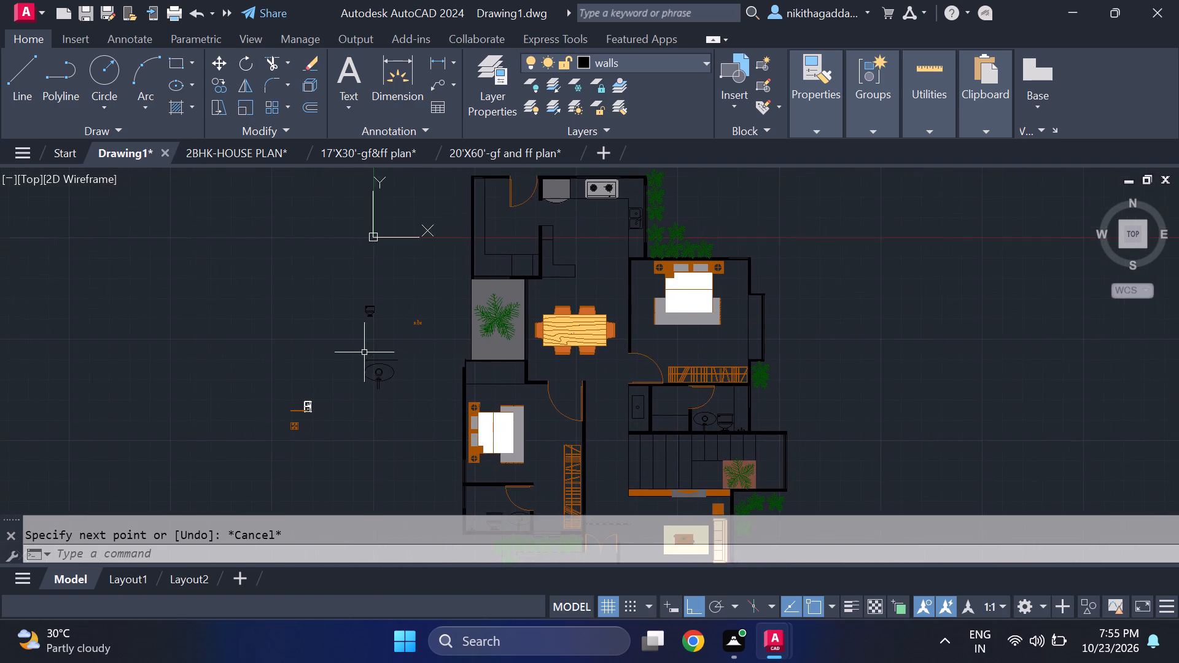
scroll(367, 367, up, 3)
drag(479, 362, 471, 366)
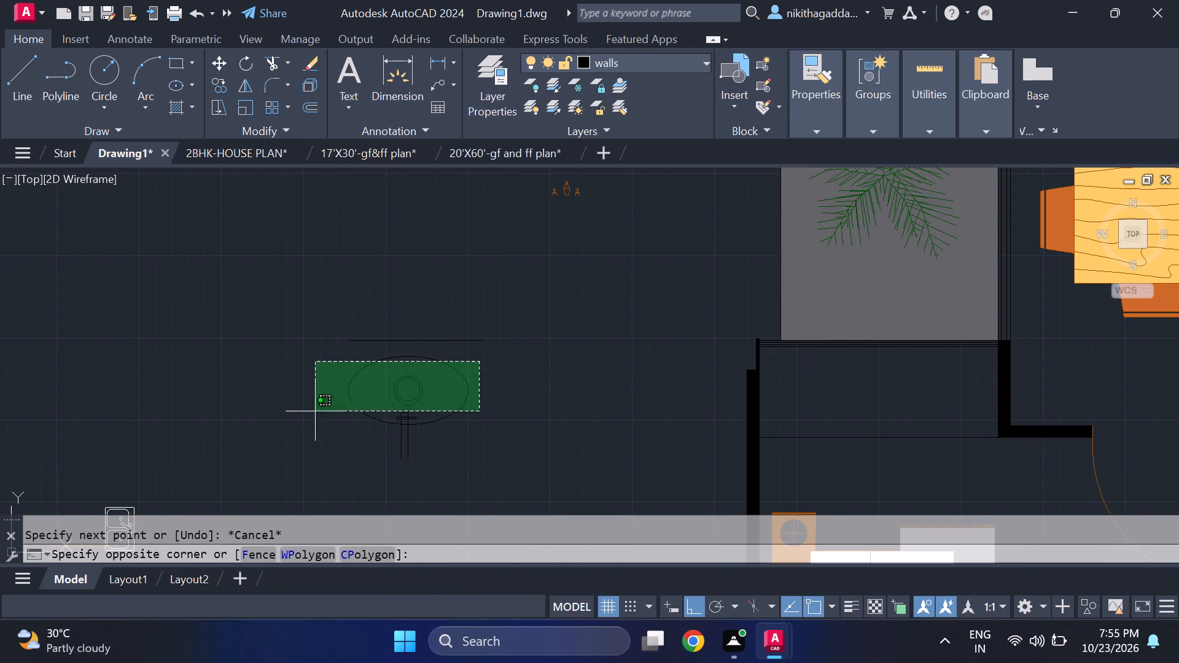
click(276, 458)
text(ro)
key(Return)
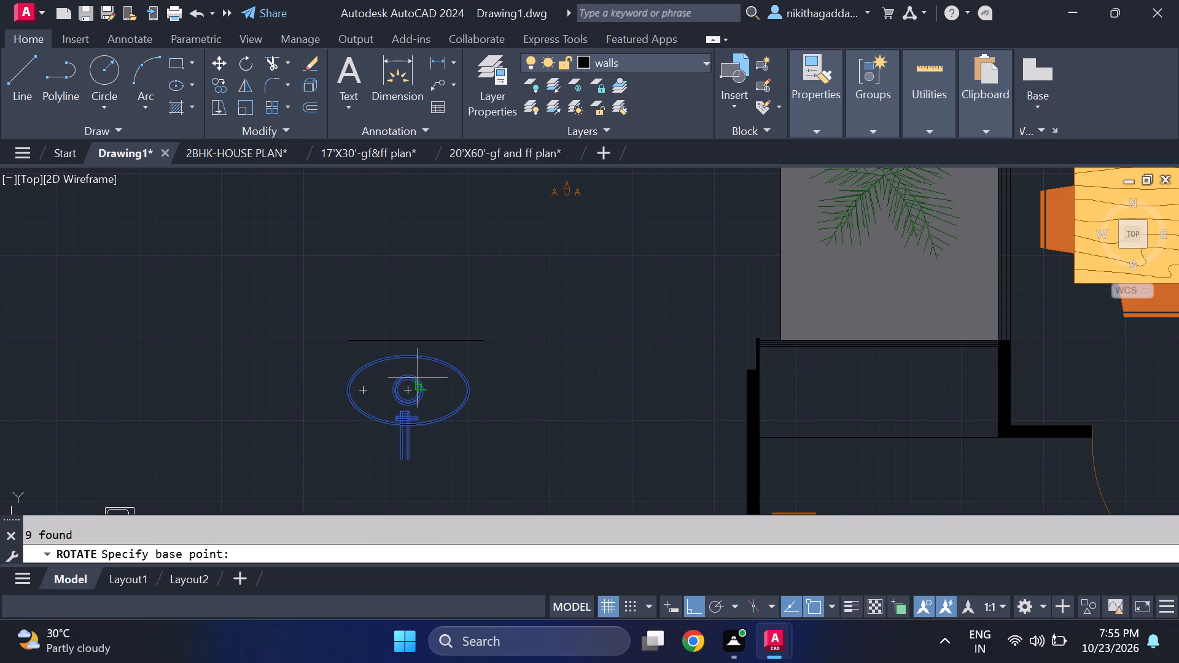
click(407, 386)
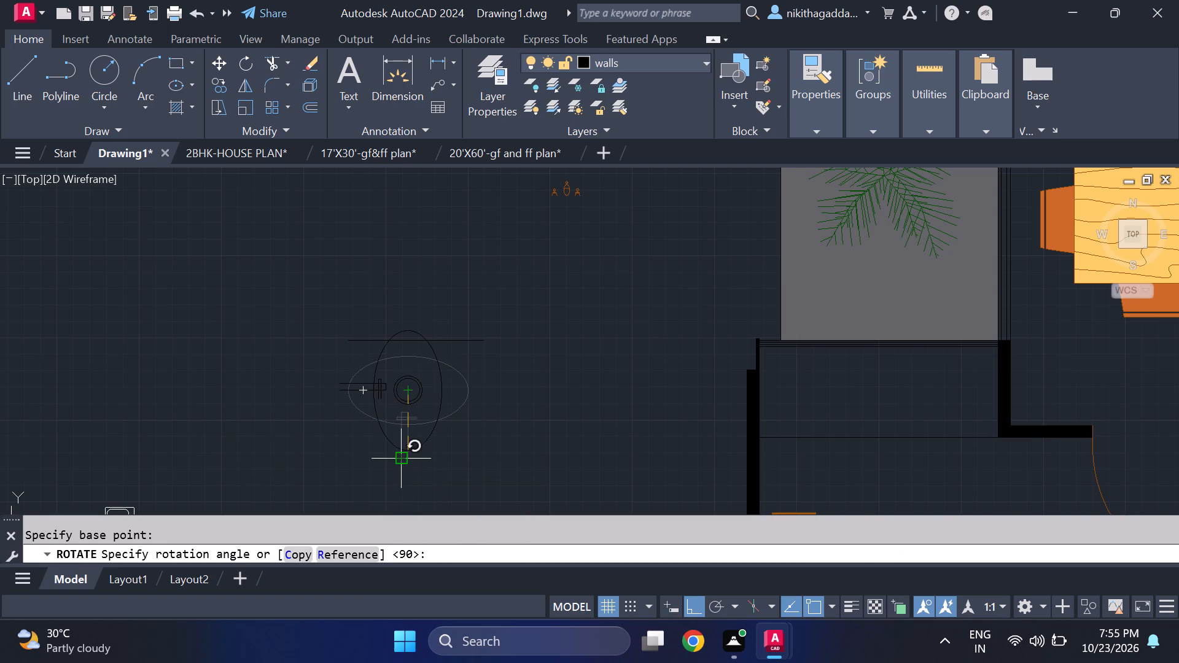
click(404, 486)
Move the rotated oval washbasin into the room west of the kitchen, placing its tap end on the counter's north-south edge.
click(462, 375)
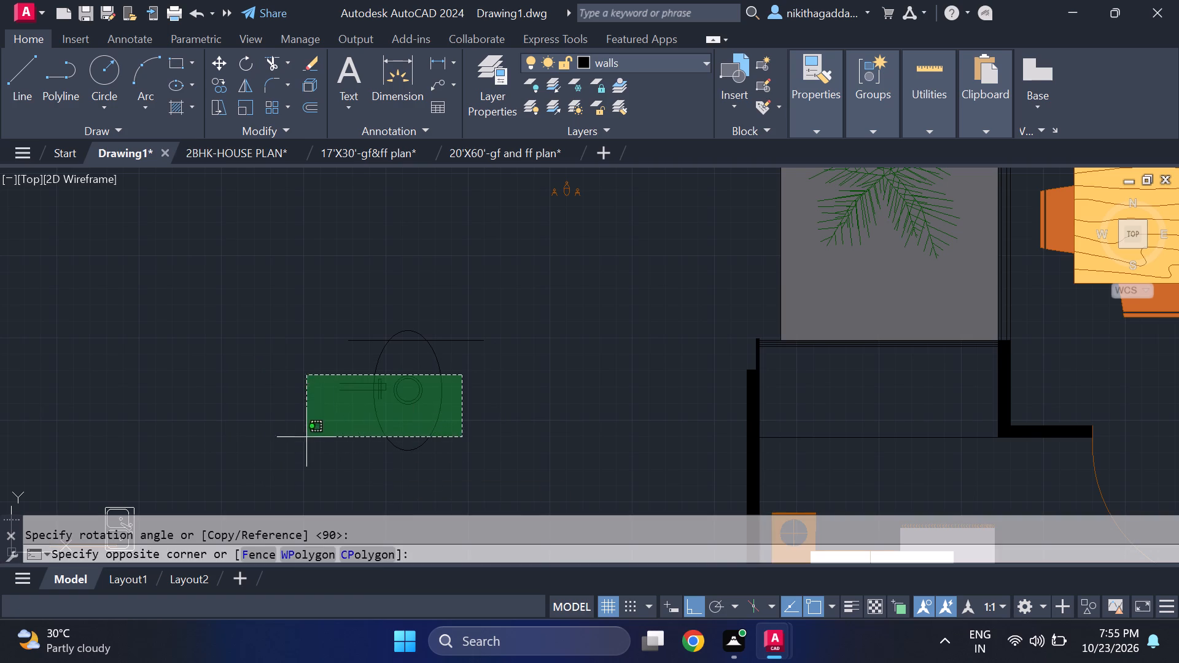
click(303, 440)
key(m)
key(Return)
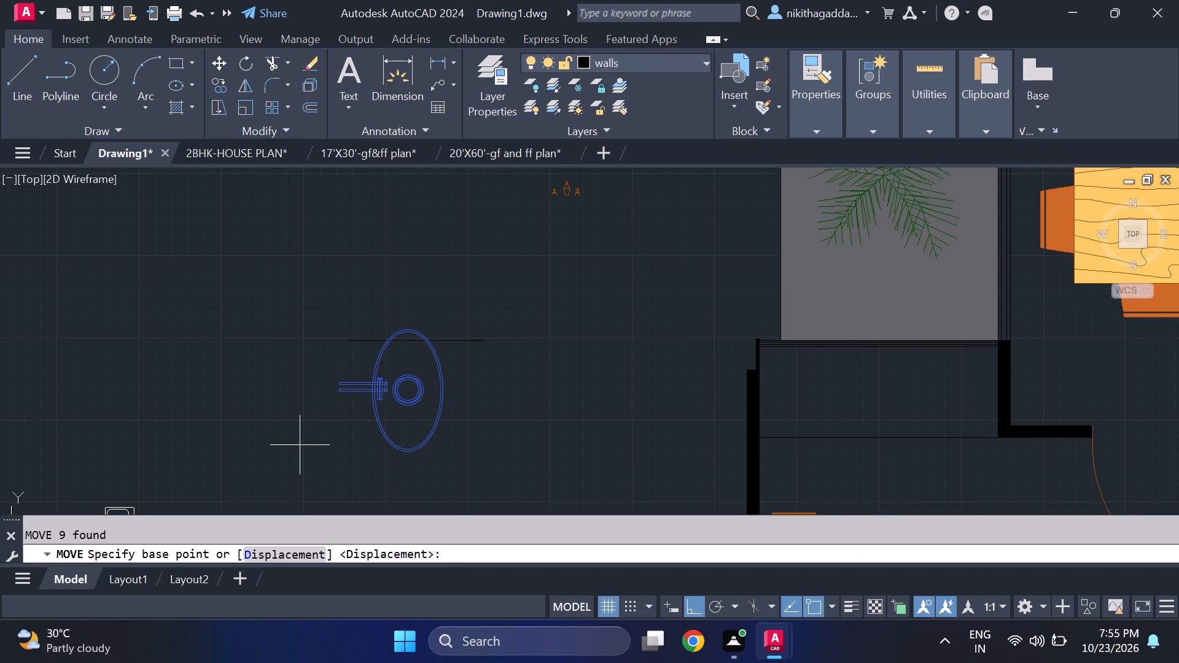
click(335, 387)
middle_drag(343, 367, 324, 381)
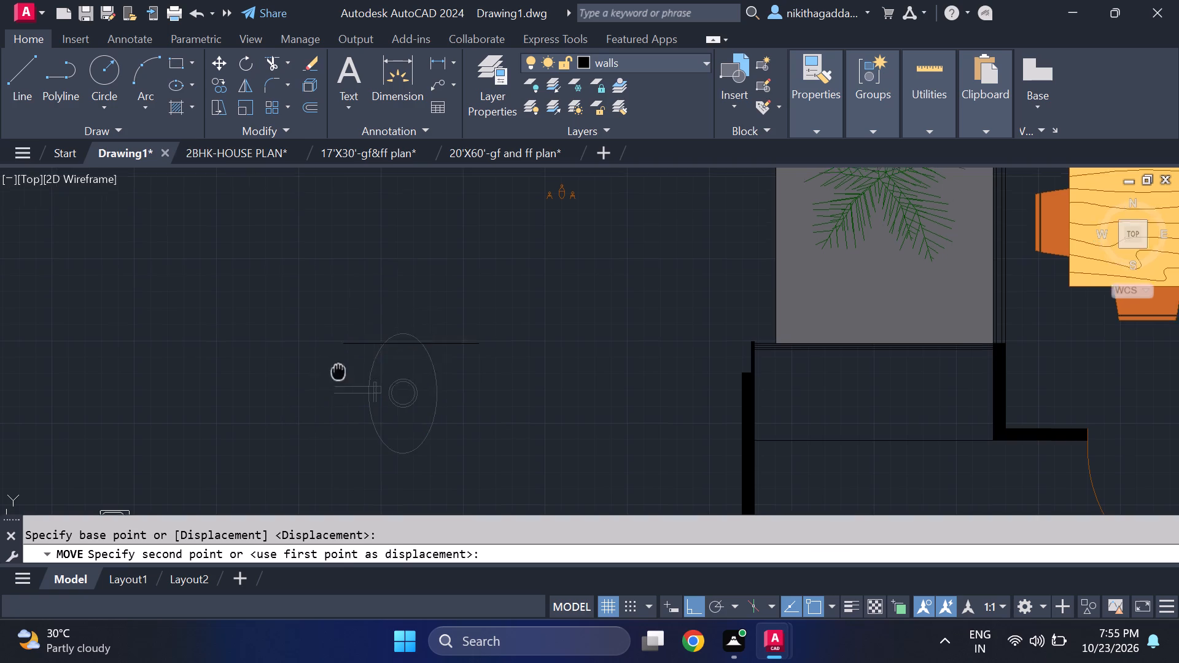
middle_drag(324, 381, 217, 470)
middle_drag(315, 292, 249, 311)
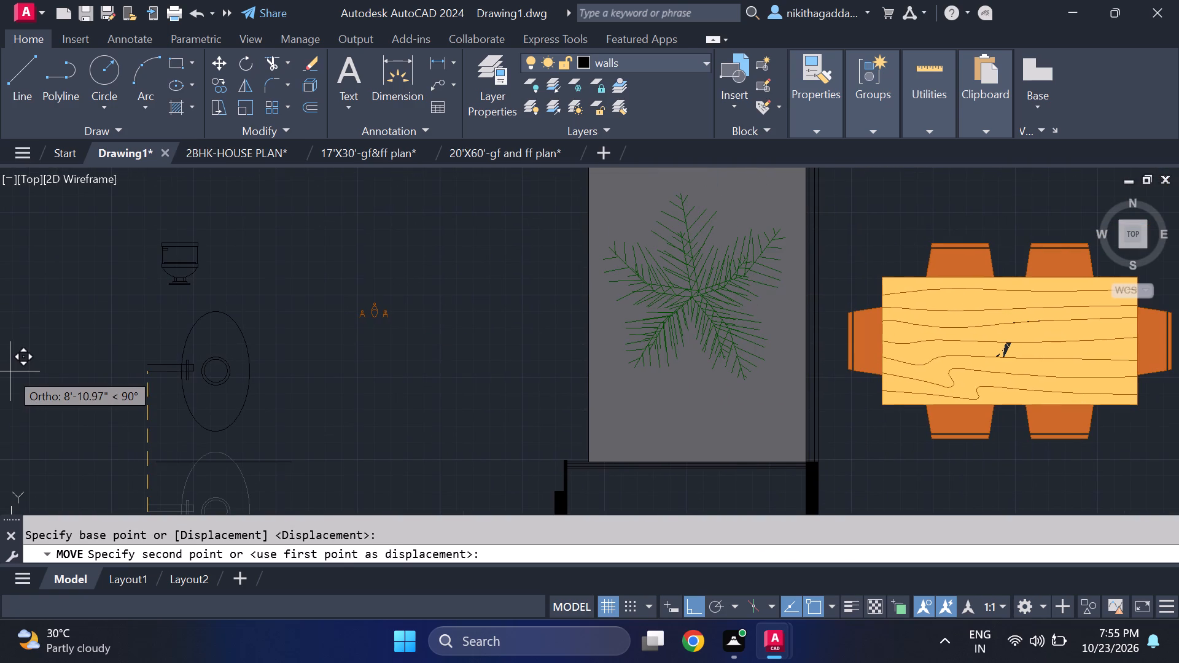
key(F8)
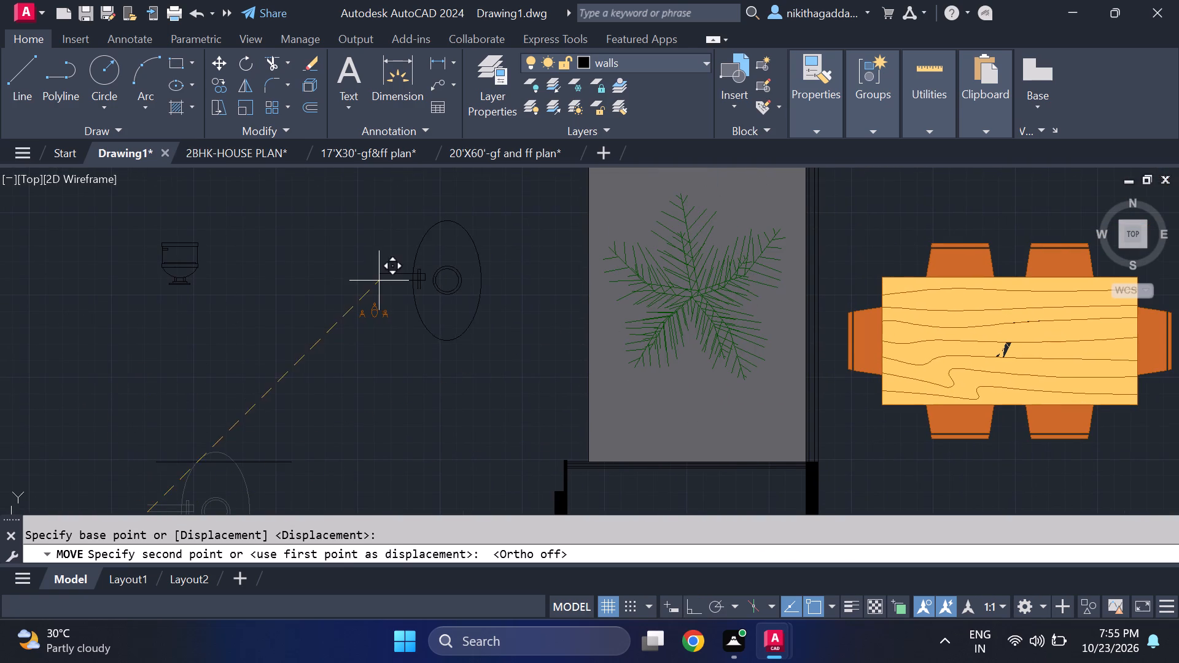
middle_drag(349, 273, 300, 387)
scroll(306, 359, down, 2)
middle_drag(383, 285, 251, 408)
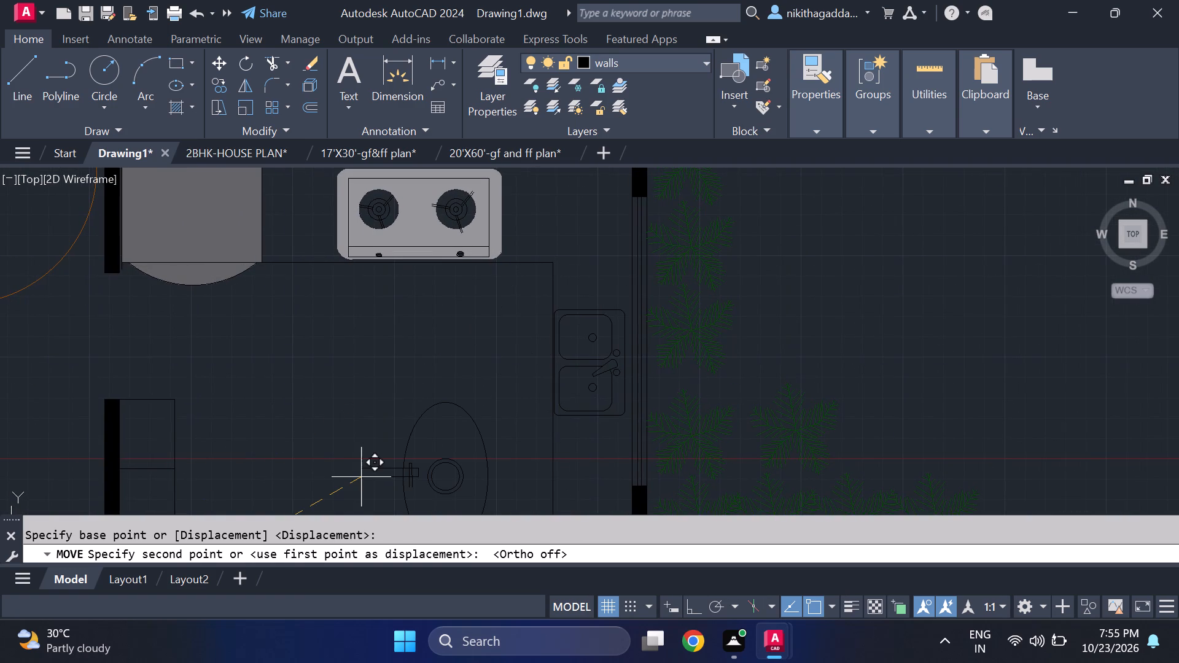
middle_drag(328, 410, 552, 414)
scroll(534, 407, down, 2)
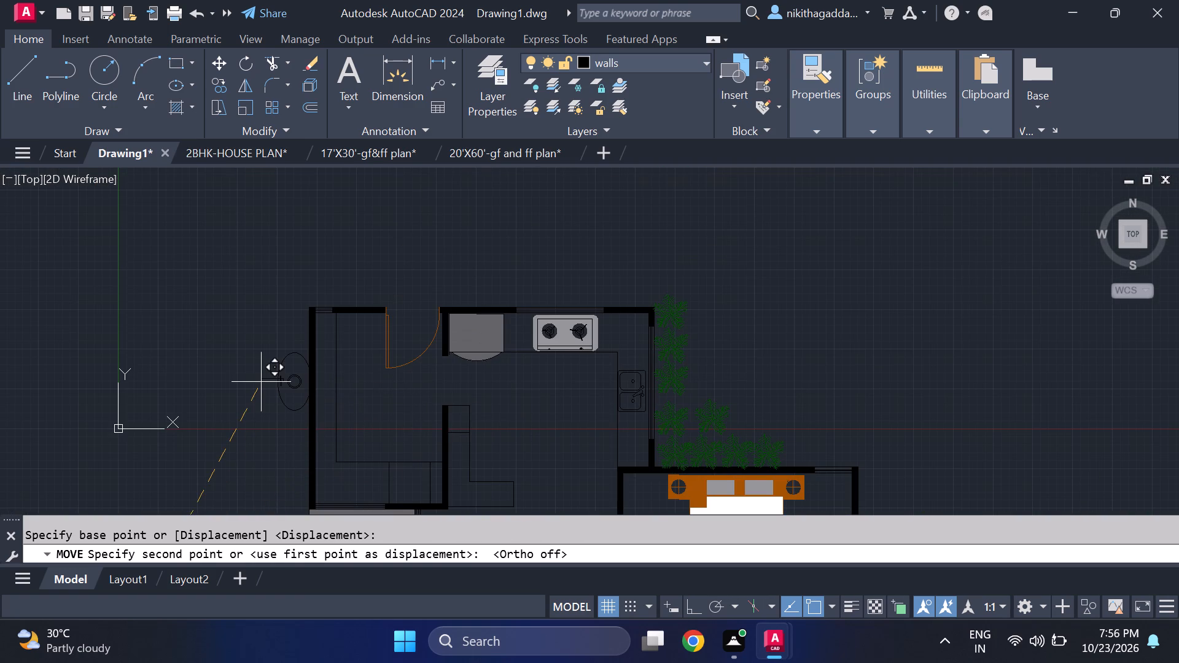
scroll(261, 382, up, 2)
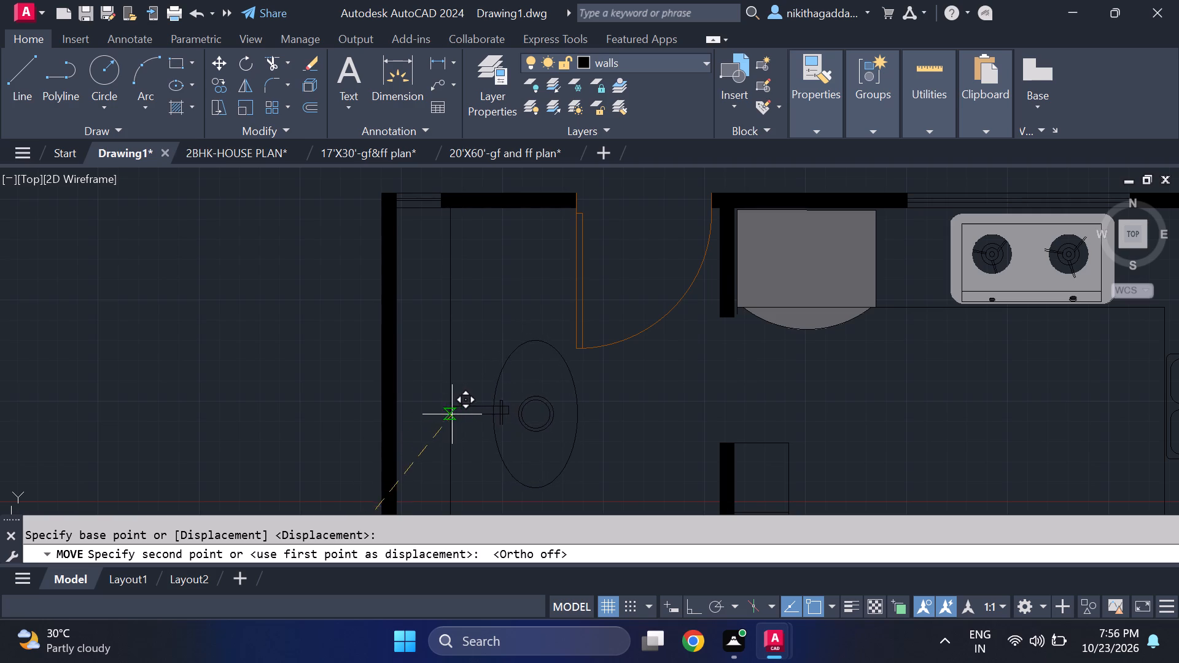
drag(456, 415, 461, 420)
Scale the washbasin down freehand about its drain center.
scroll(571, 385, down, 3)
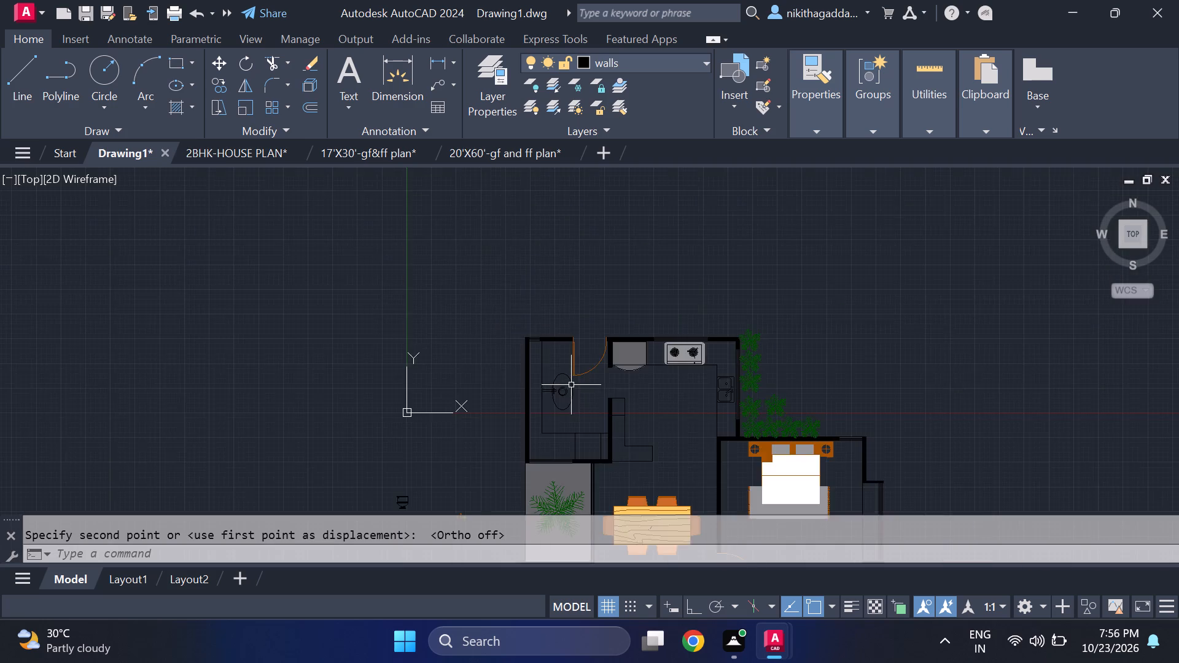
scroll(571, 385, up, 3)
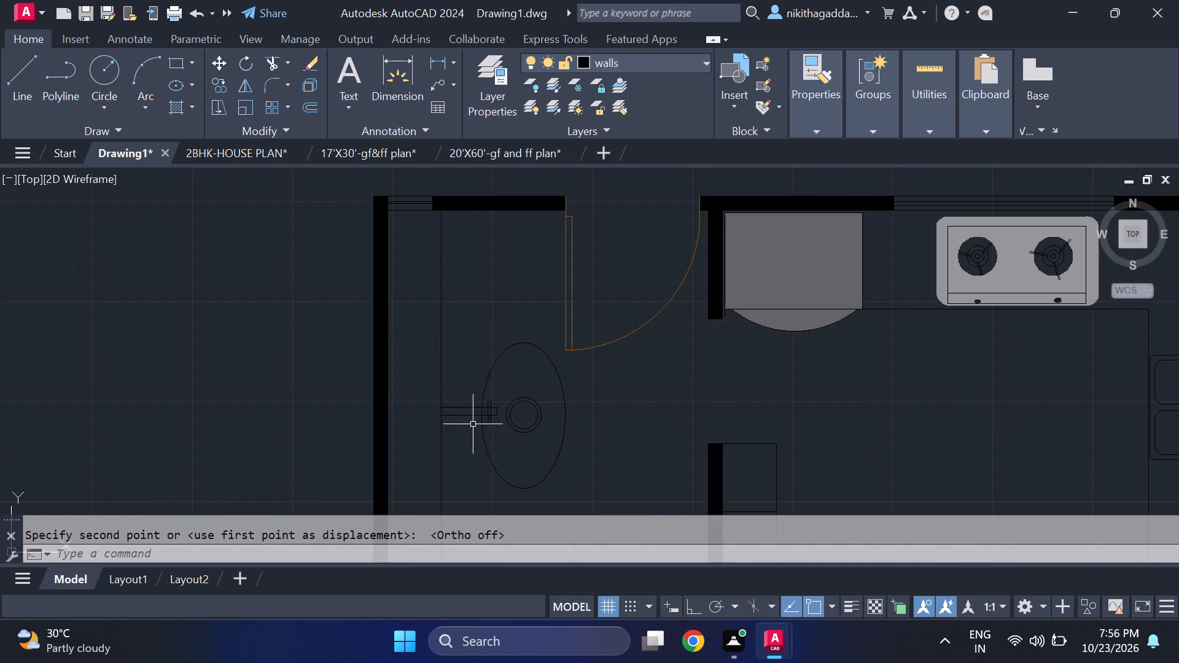
click(593, 378)
click(473, 474)
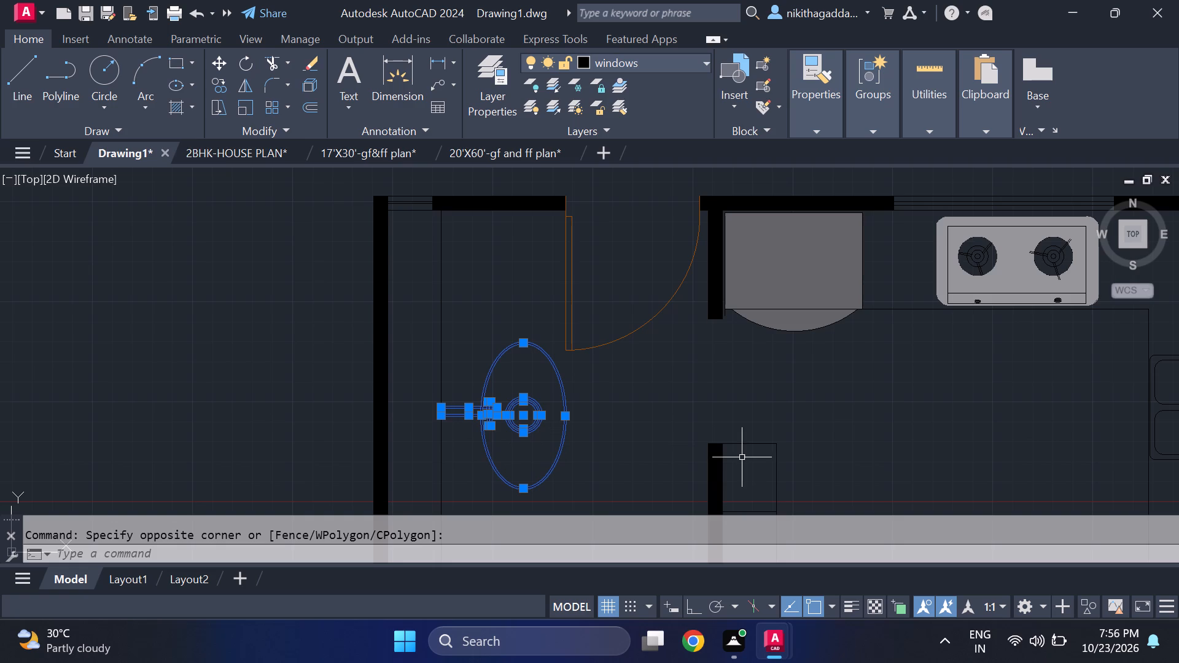
text(sc)
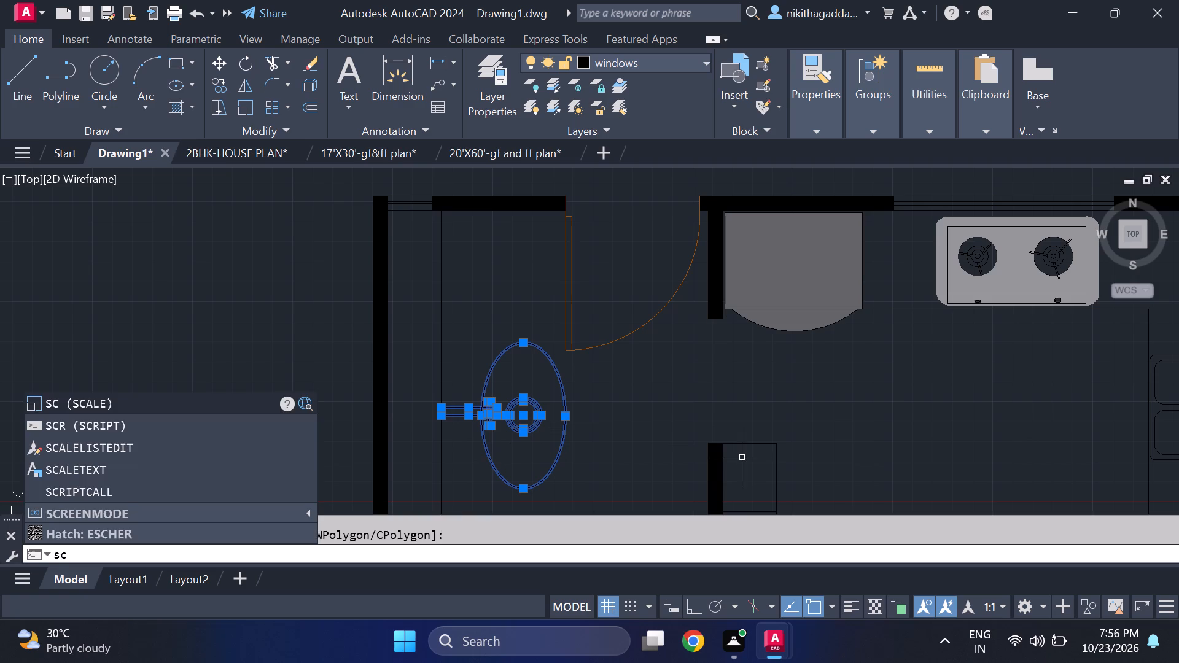
key(Return)
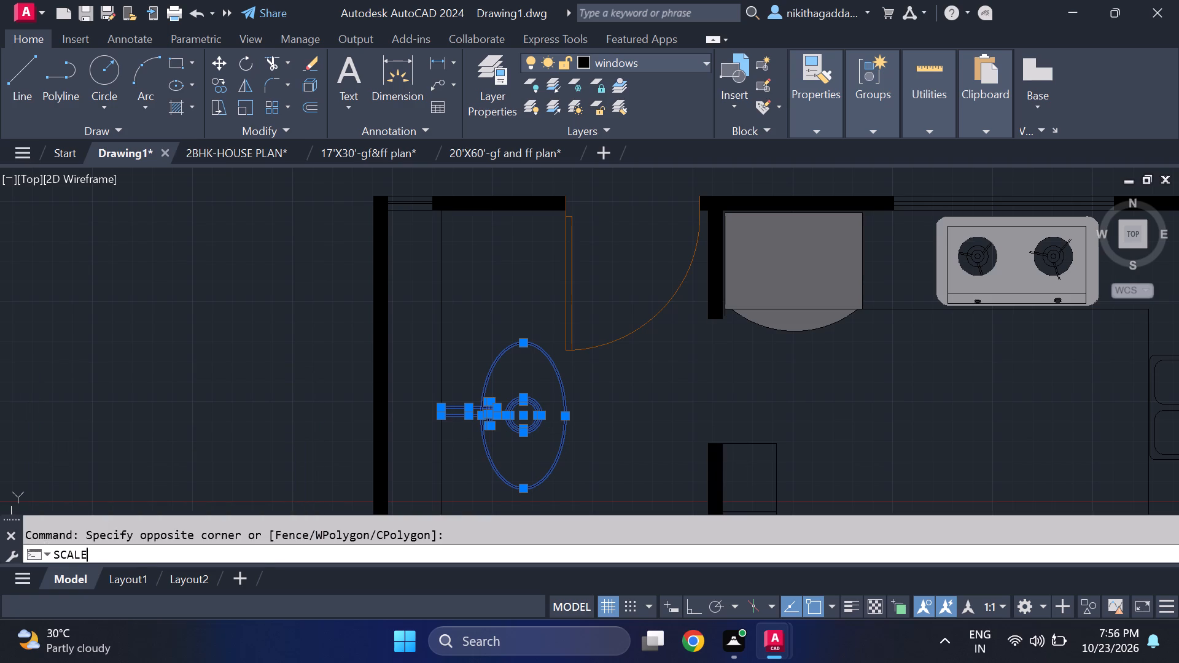
click(526, 414)
scroll(525, 398, up, 1)
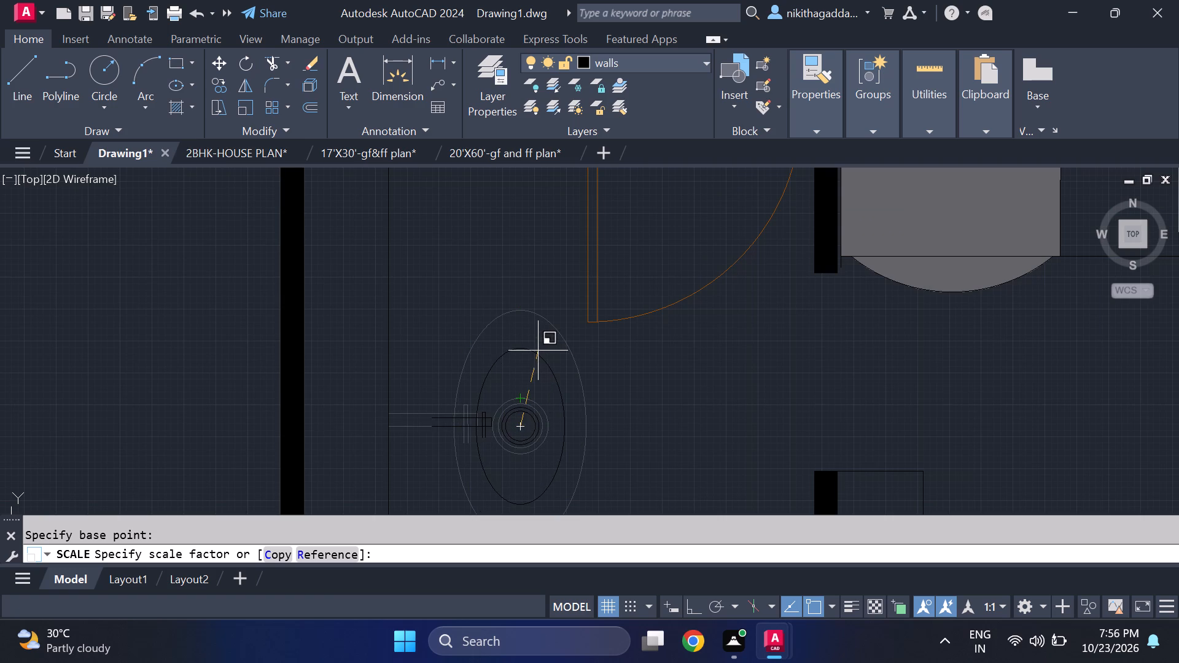
click(531, 344)
Move the reduced washbasin west so its tap end touches the inner face of the room's west wall.
click(550, 321)
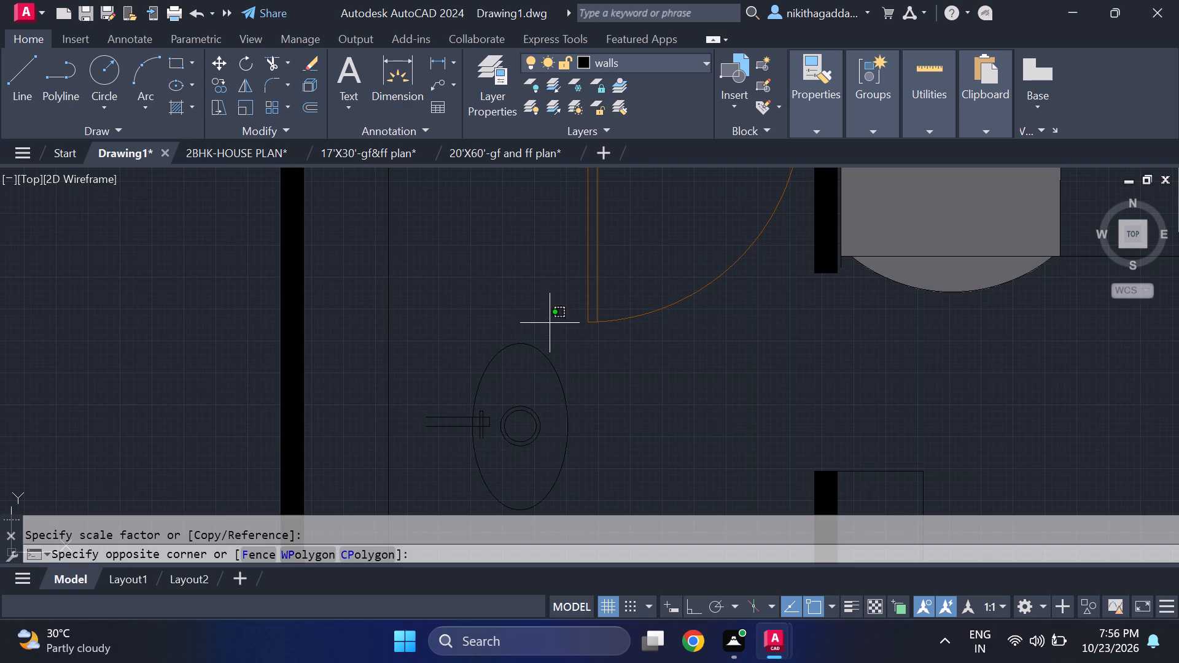
click(442, 490)
scroll(566, 446, up, 2)
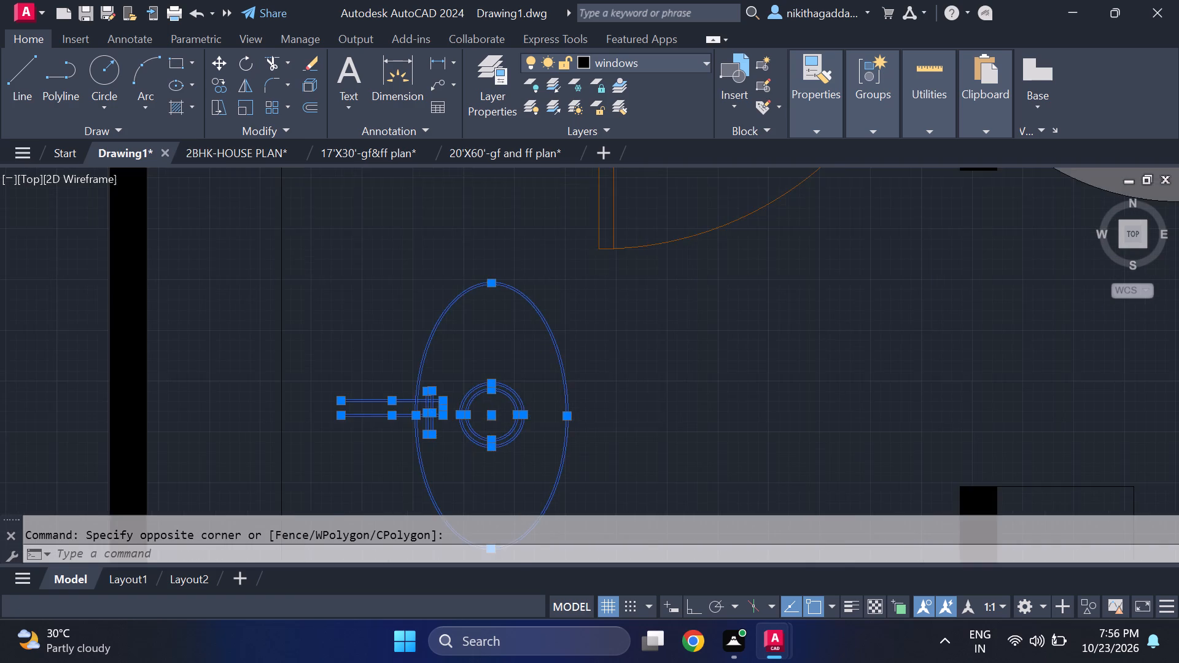
scroll(566, 443, down, 4)
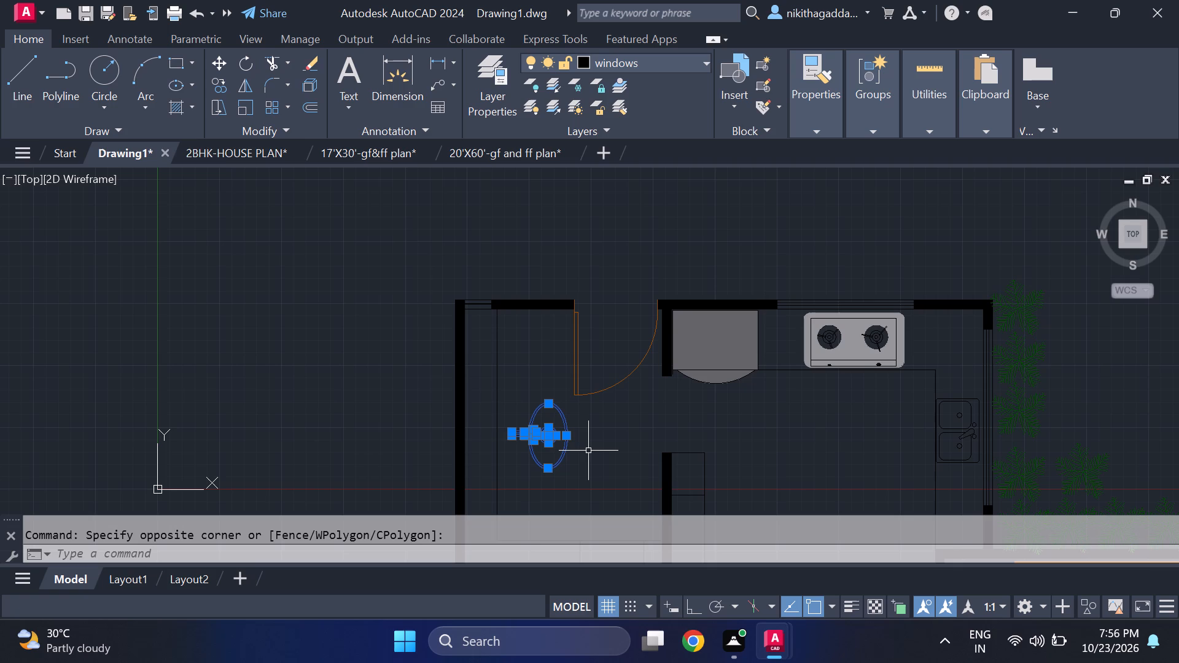
key(m)
key(Return)
scroll(583, 443, up, 2)
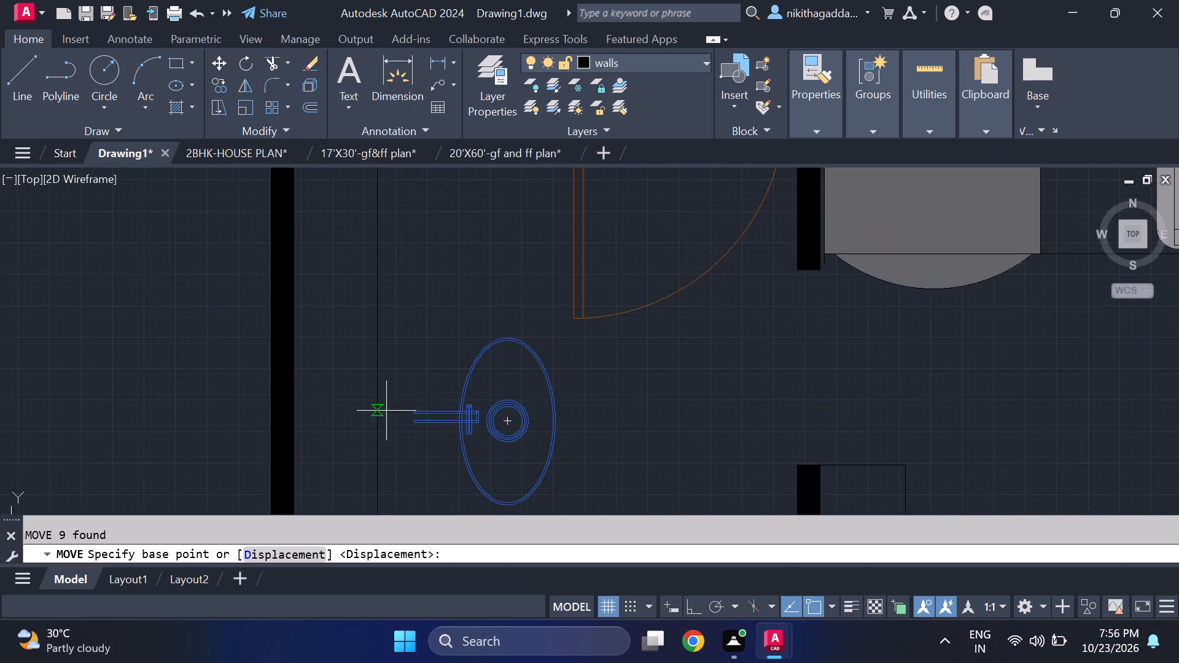
scroll(356, 411, up, 2)
click(501, 408)
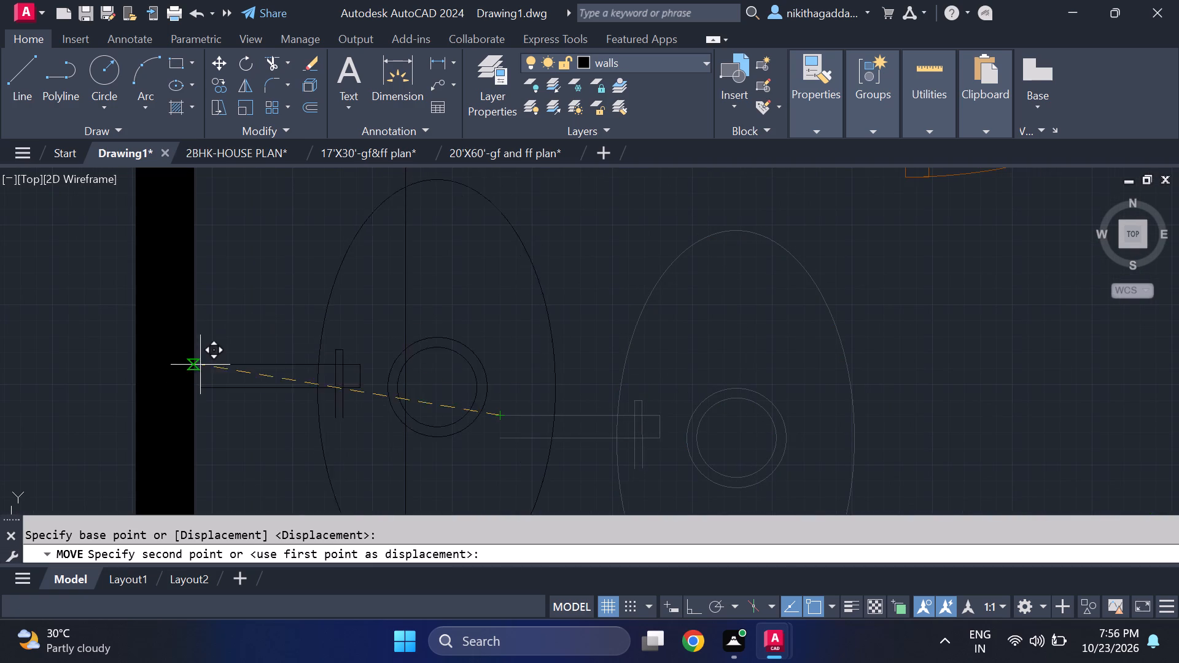
middle_drag(246, 381, 581, 314)
scroll(625, 300, down, 1)
middle_drag(623, 301, 449, 282)
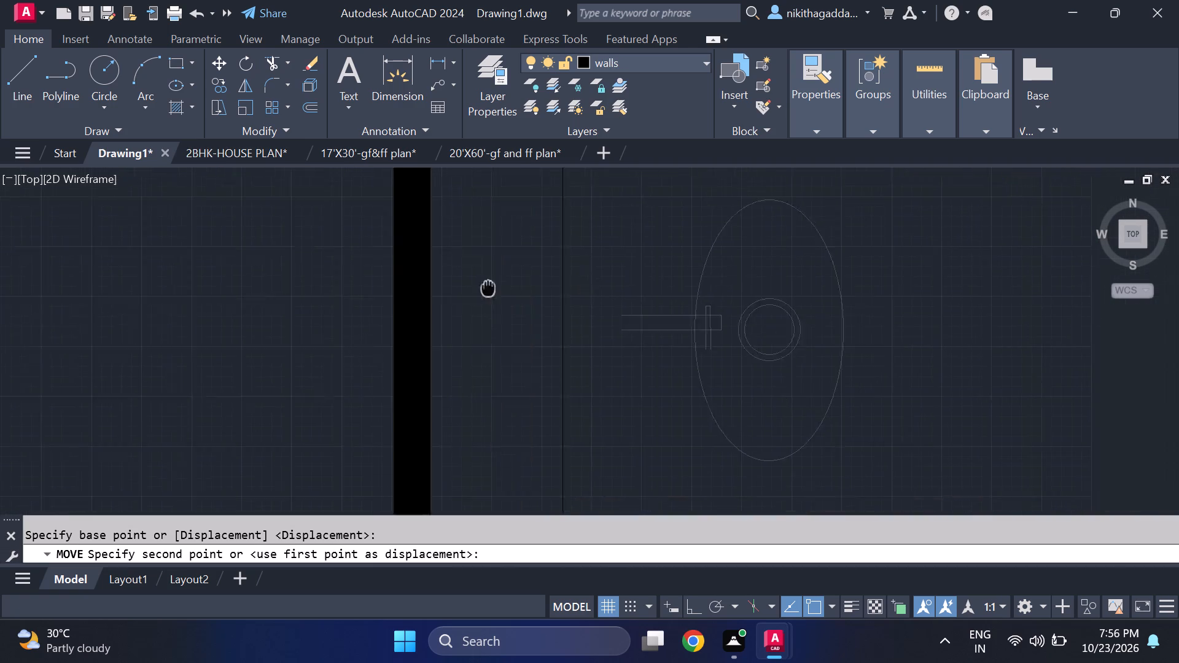
middle_drag(449, 282, 396, 275)
scroll(618, 322, down, 3)
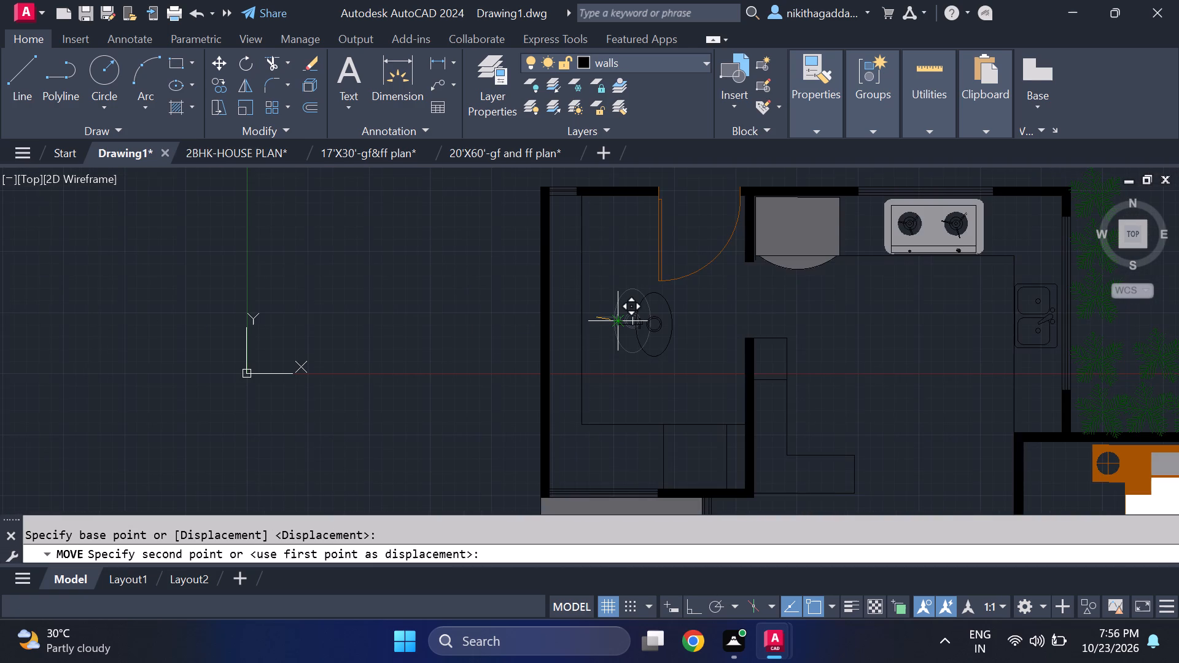
scroll(535, 309, up, 2)
middle_drag(535, 309, 475, 335)
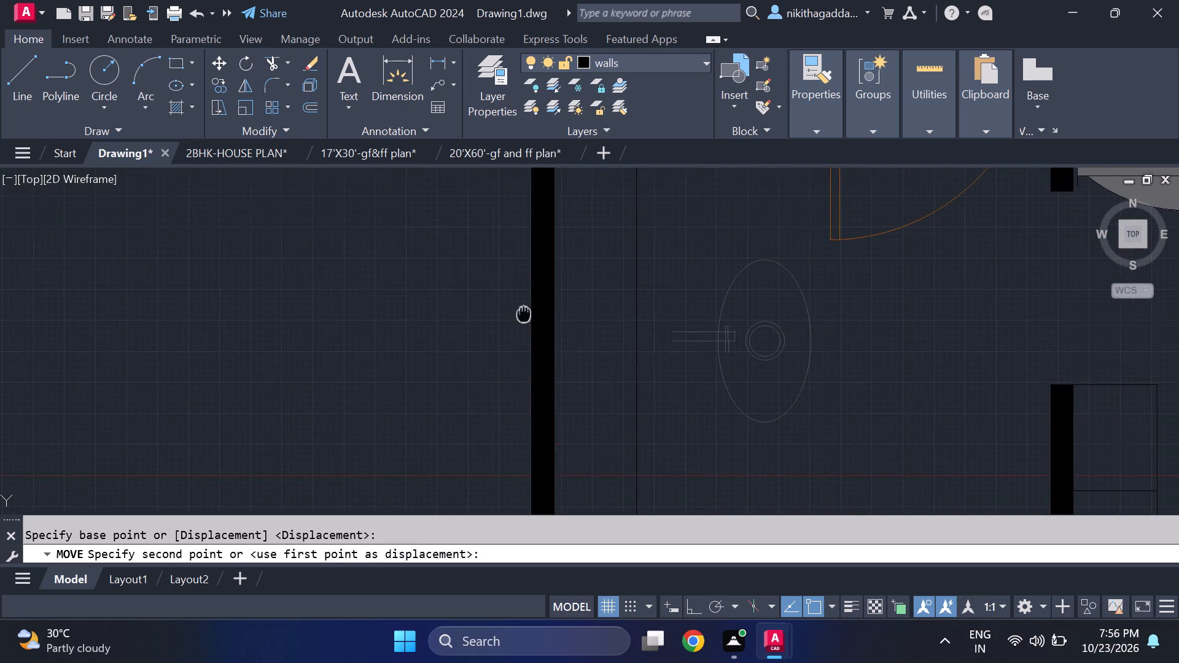
middle_drag(475, 335, 340, 444)
scroll(371, 430, up, 2)
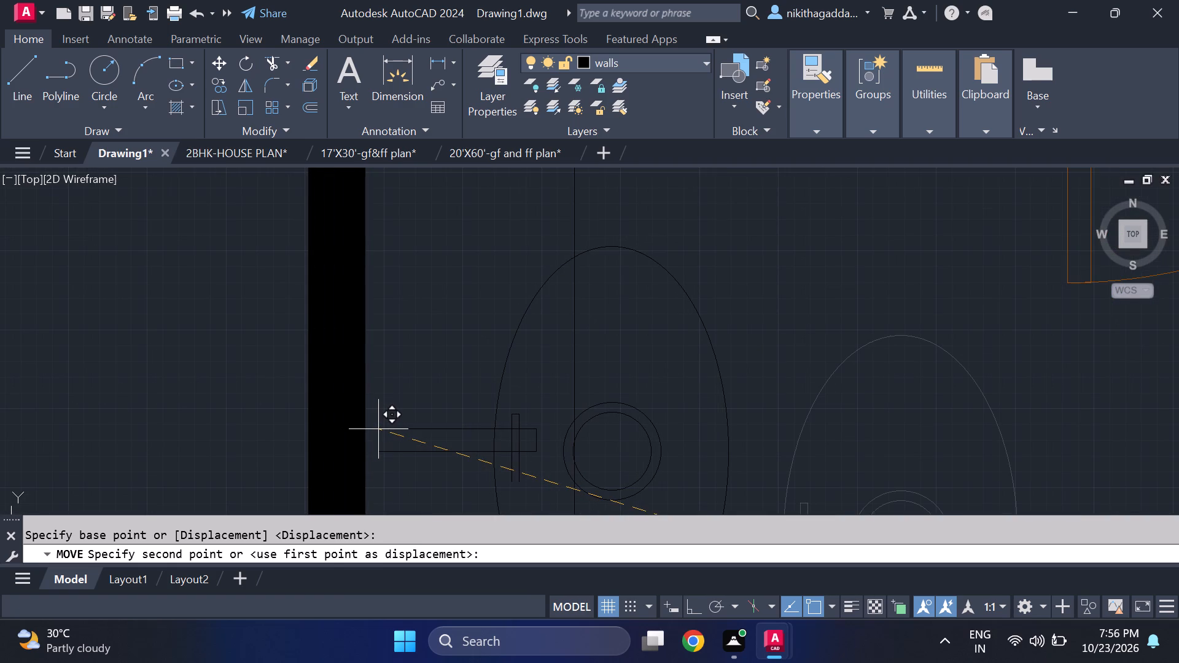
scroll(378, 428, down, 2)
middle_drag(387, 424, 387, 407)
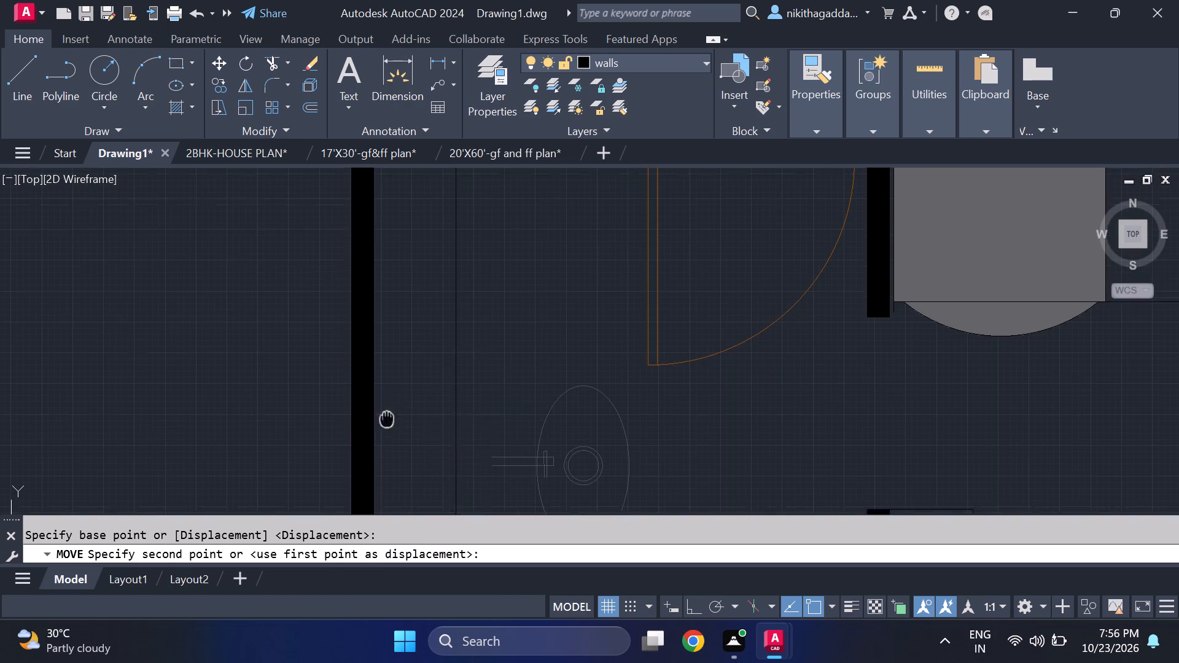
middle_drag(387, 407, 413, 302)
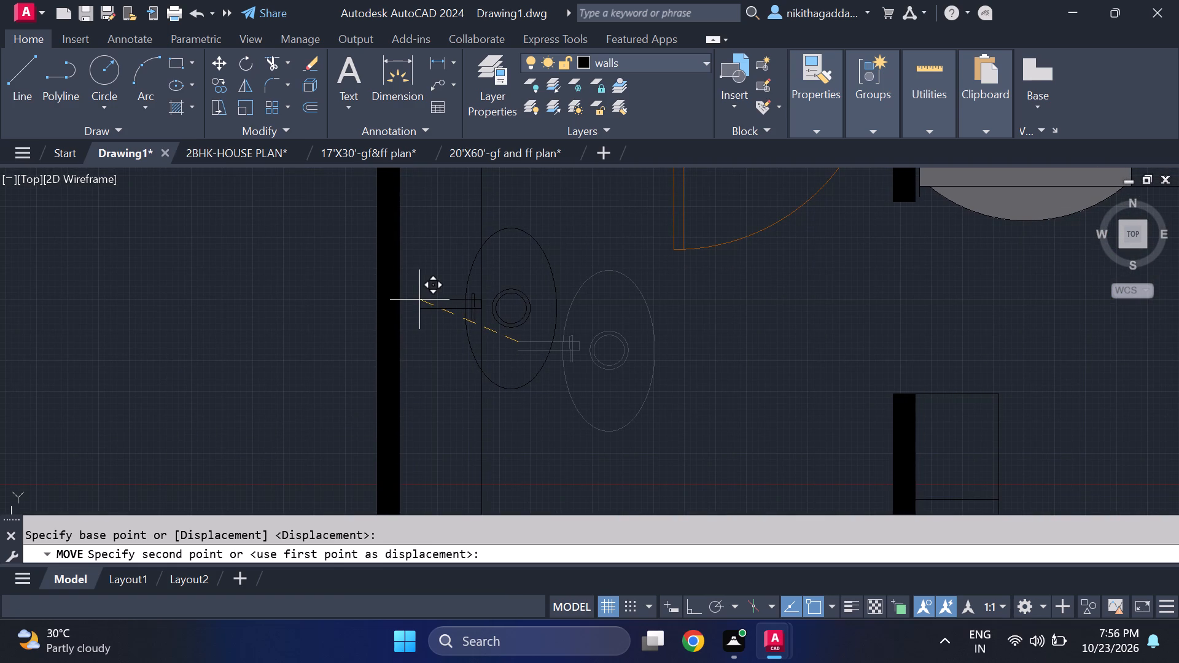
scroll(419, 300, up, 2)
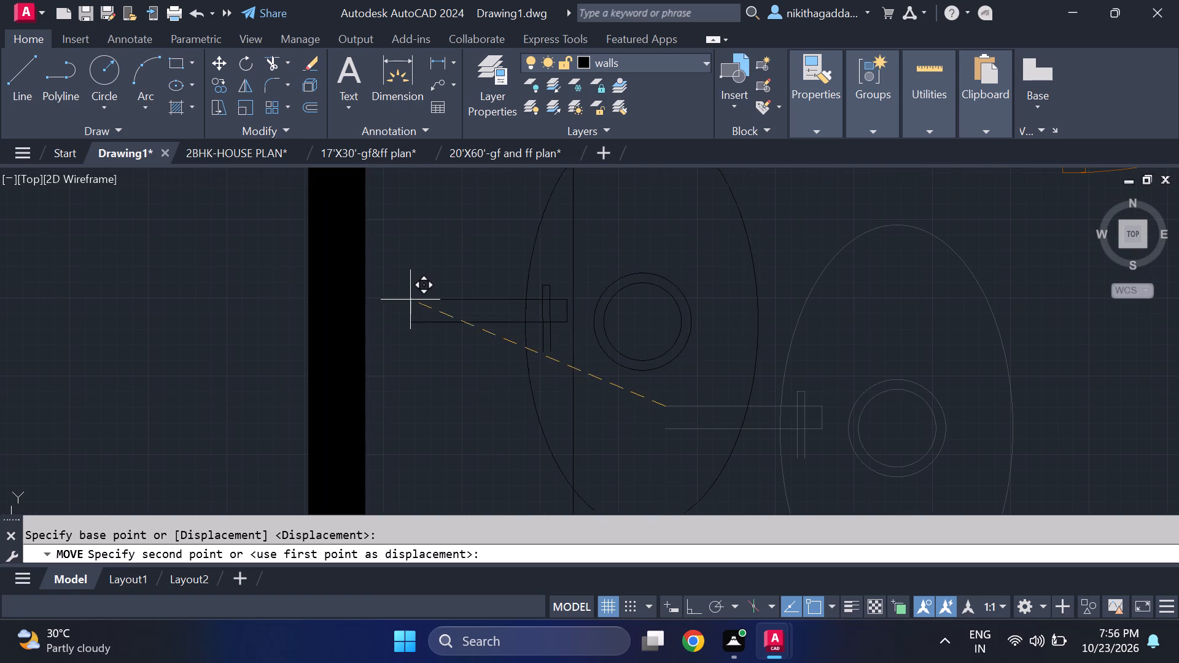
scroll(368, 295, up, 4)
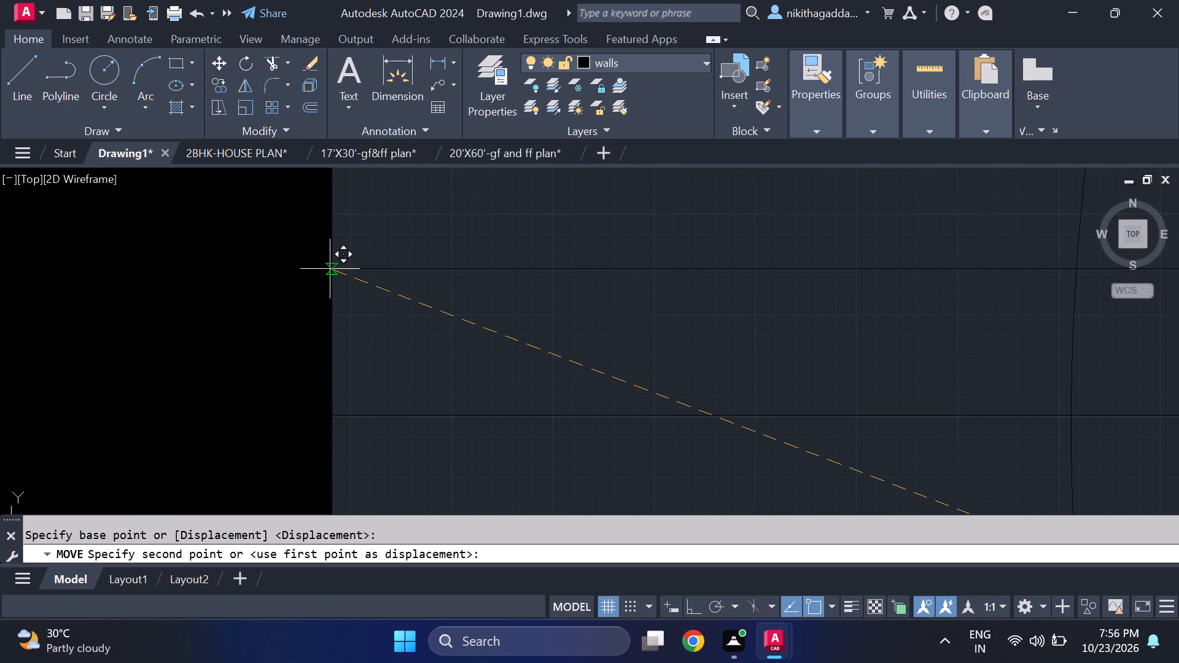
click(330, 269)
Move the counter's north-south edge line east and slightly north so it runs just east of the washbasin.
scroll(437, 241, down, 5)
scroll(581, 308, down, 4)
scroll(583, 352, up, 2)
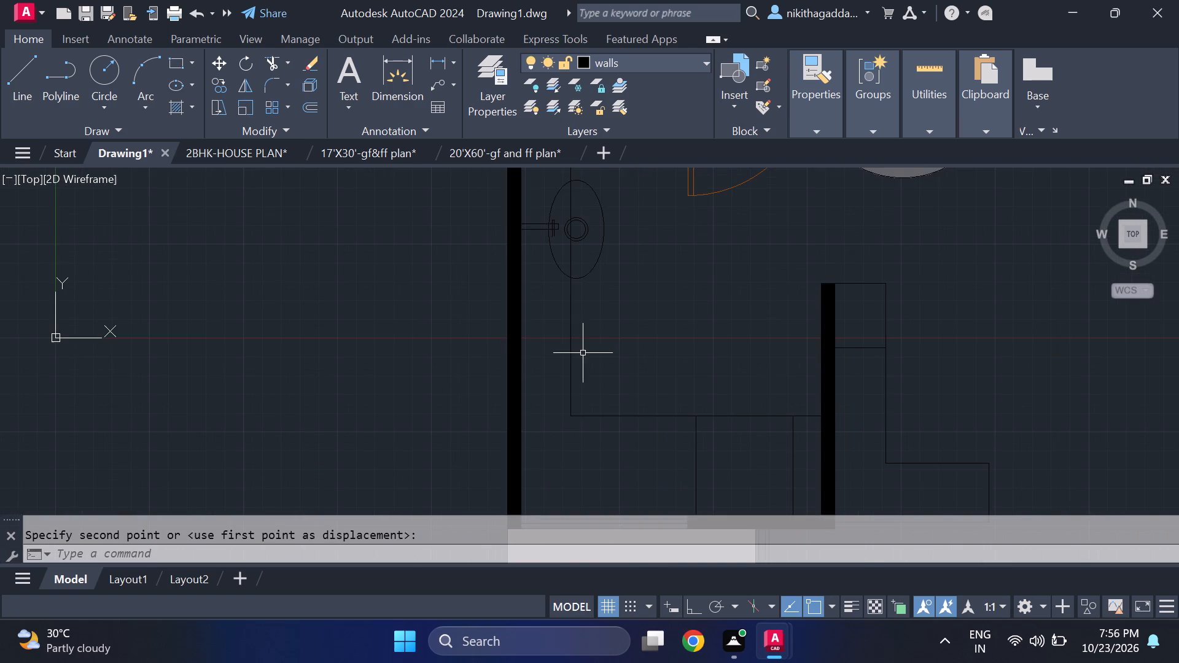
click(569, 338)
key(m)
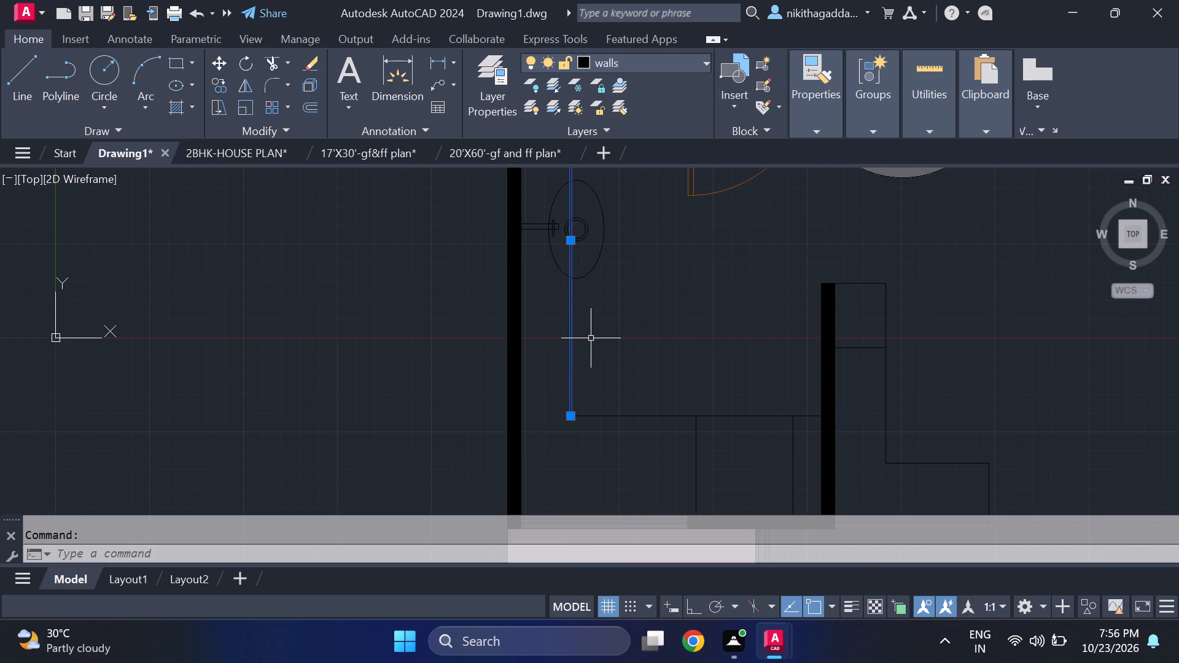
key(Return)
click(569, 413)
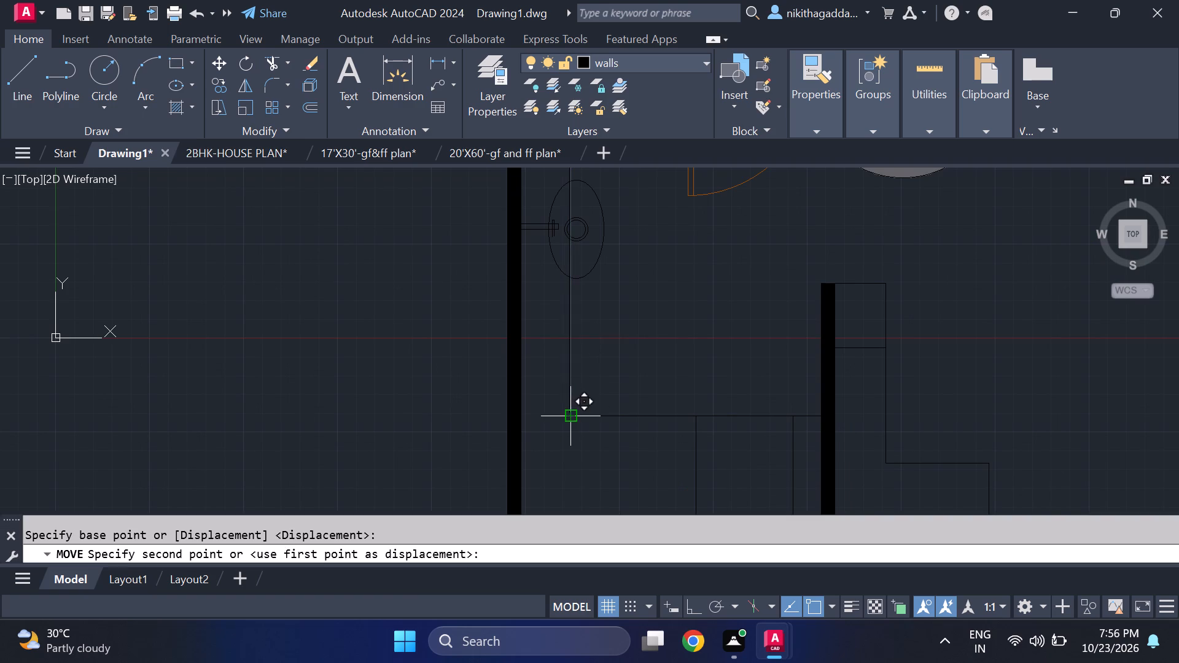
click(607, 394)
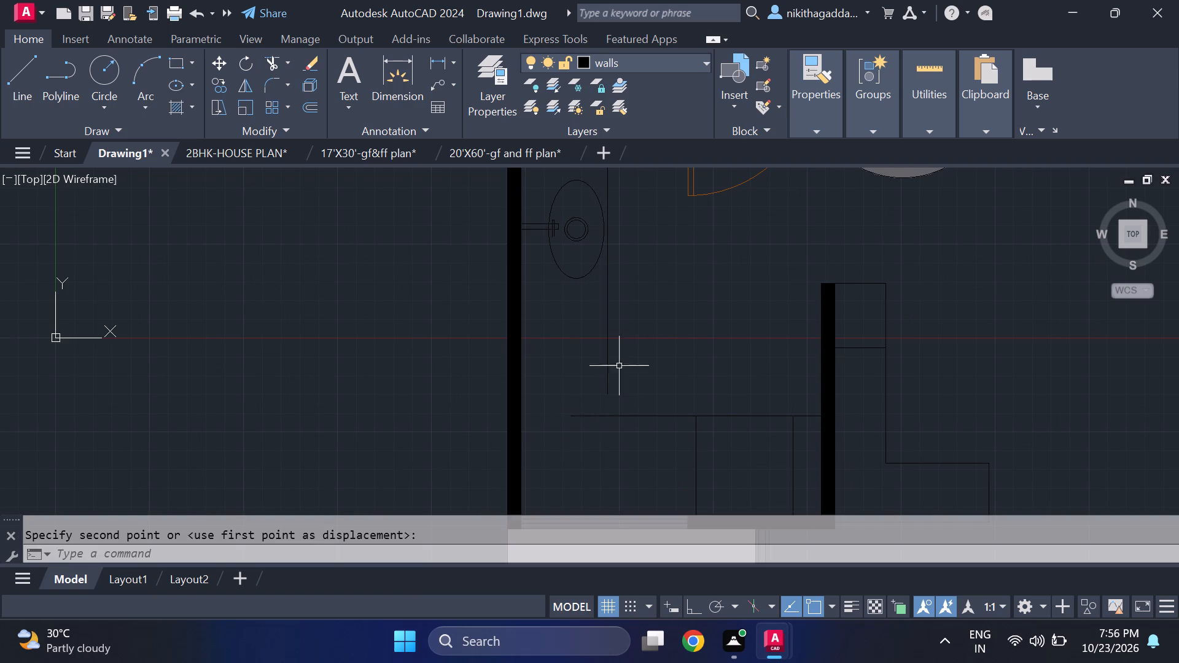
Trim the north end of the counter's north-south edge line back to the inner face of the room's north wall.
scroll(636, 335, down, 4)
scroll(638, 319, up, 2)
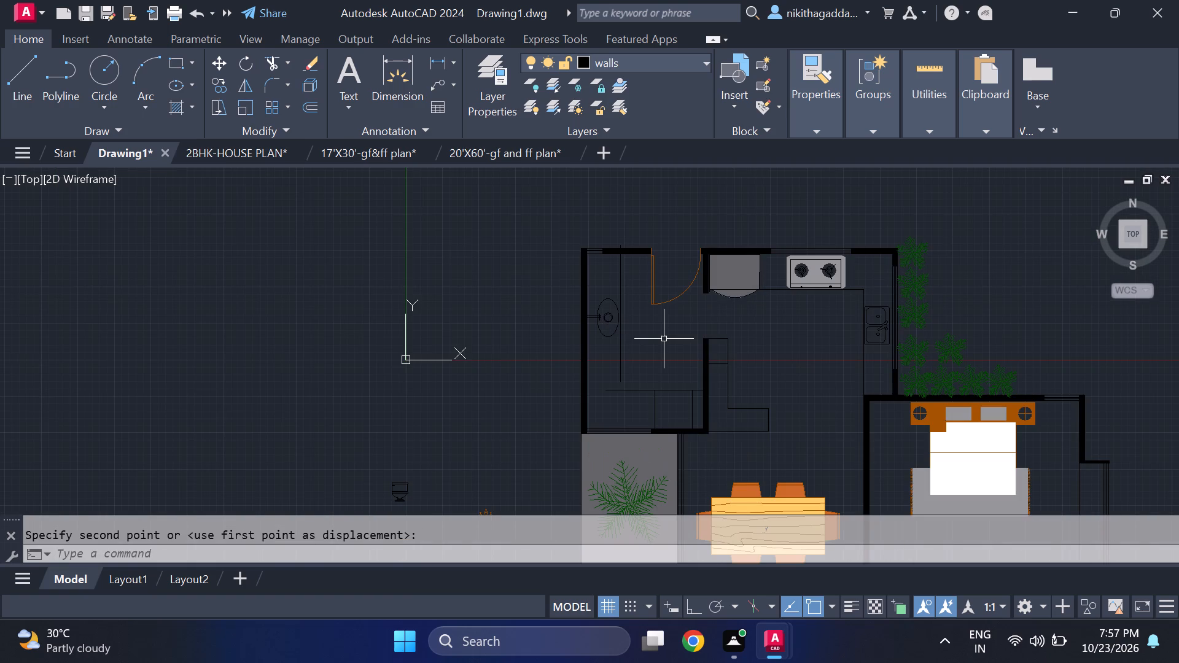
text(tr)
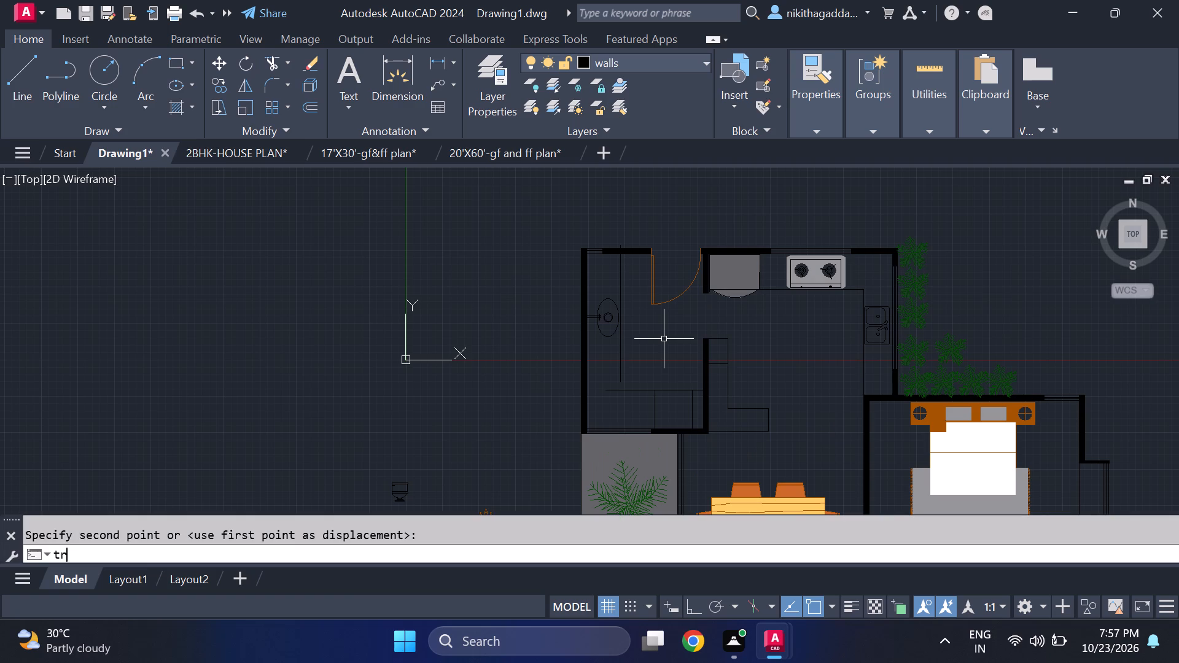
key(Return)
scroll(631, 247, up, 4)
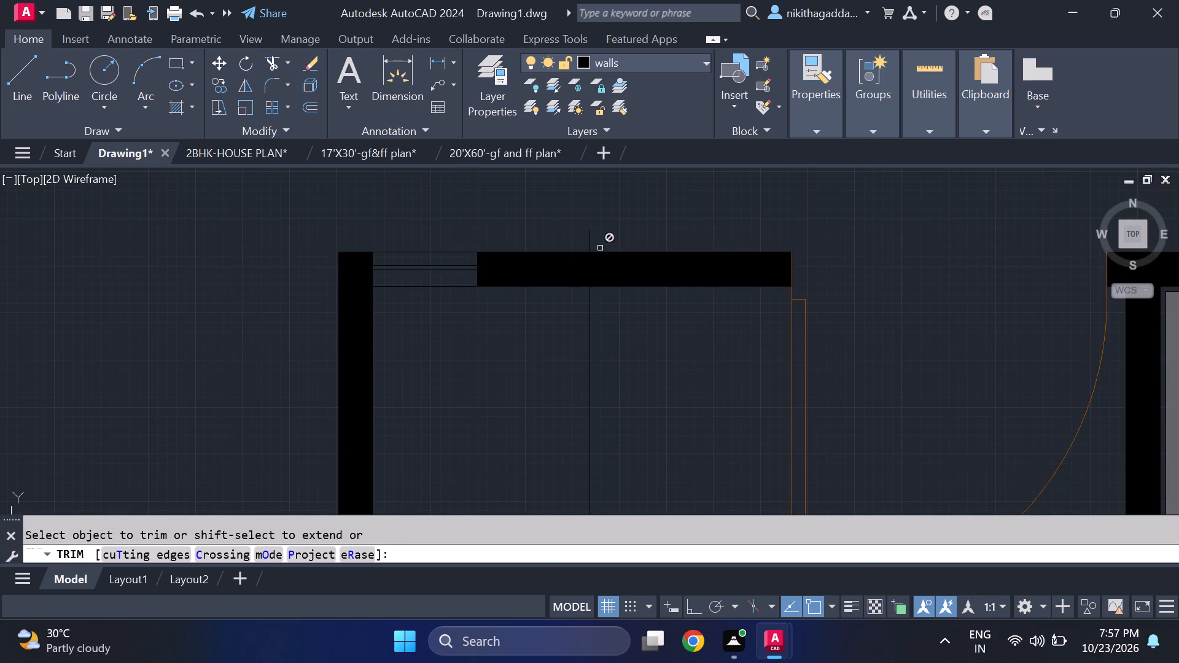
click(589, 243)
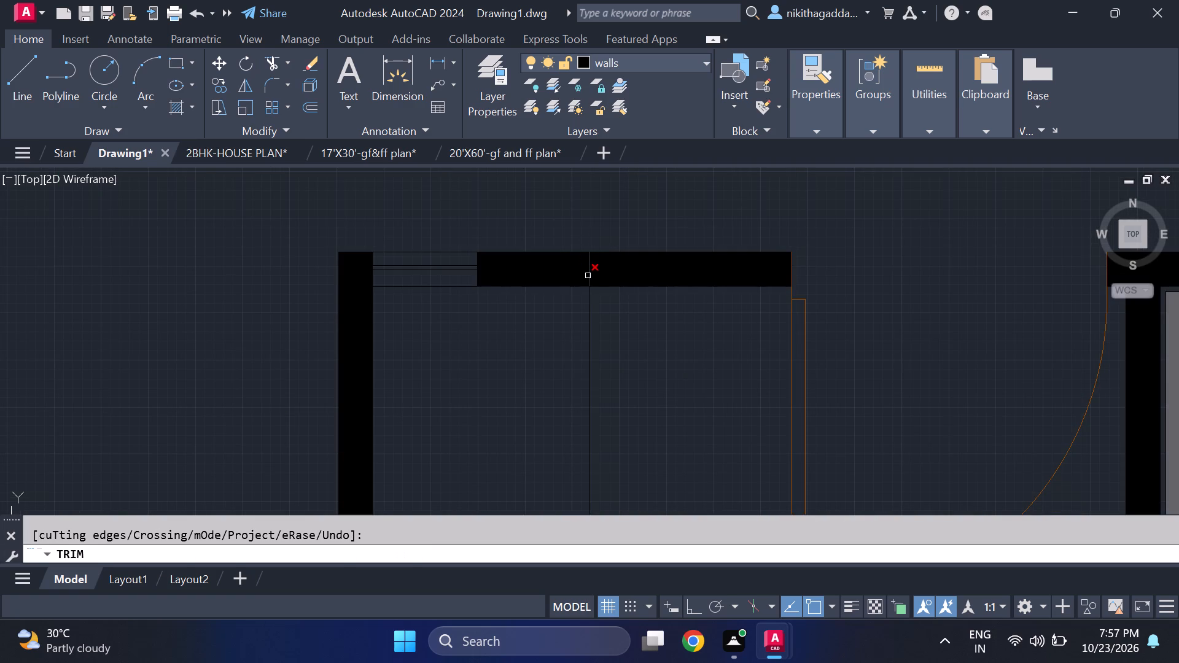
scroll(589, 276, up, 1)
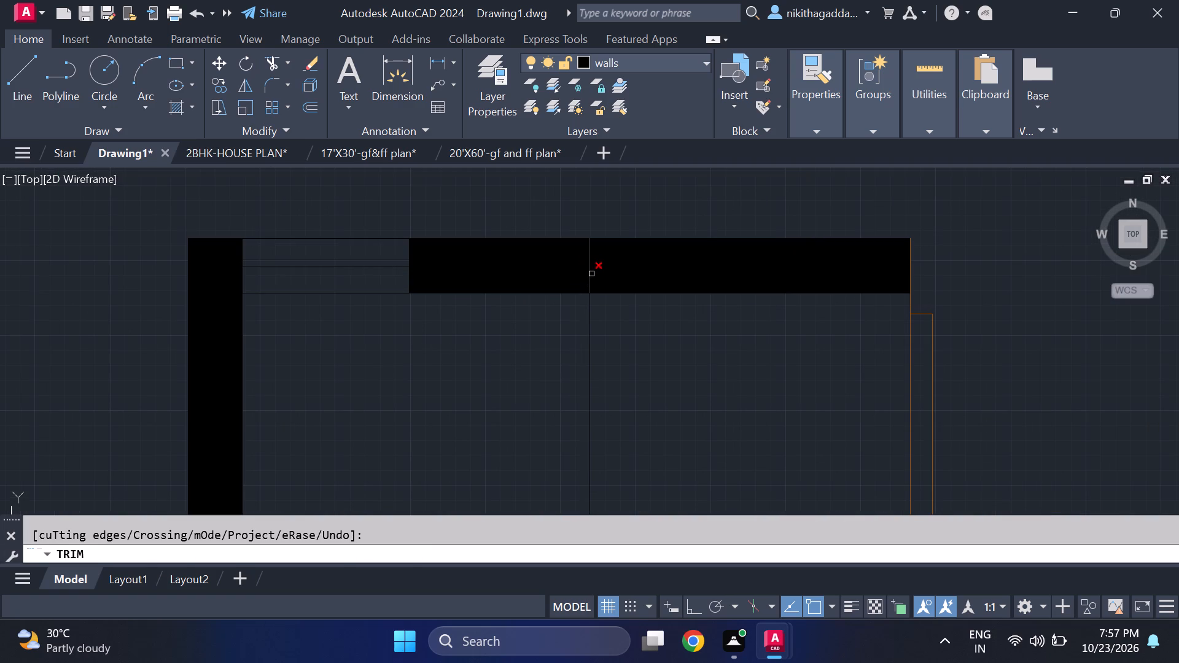
click(591, 273)
scroll(593, 298, down, 2)
middle_drag(666, 435, 623, 299)
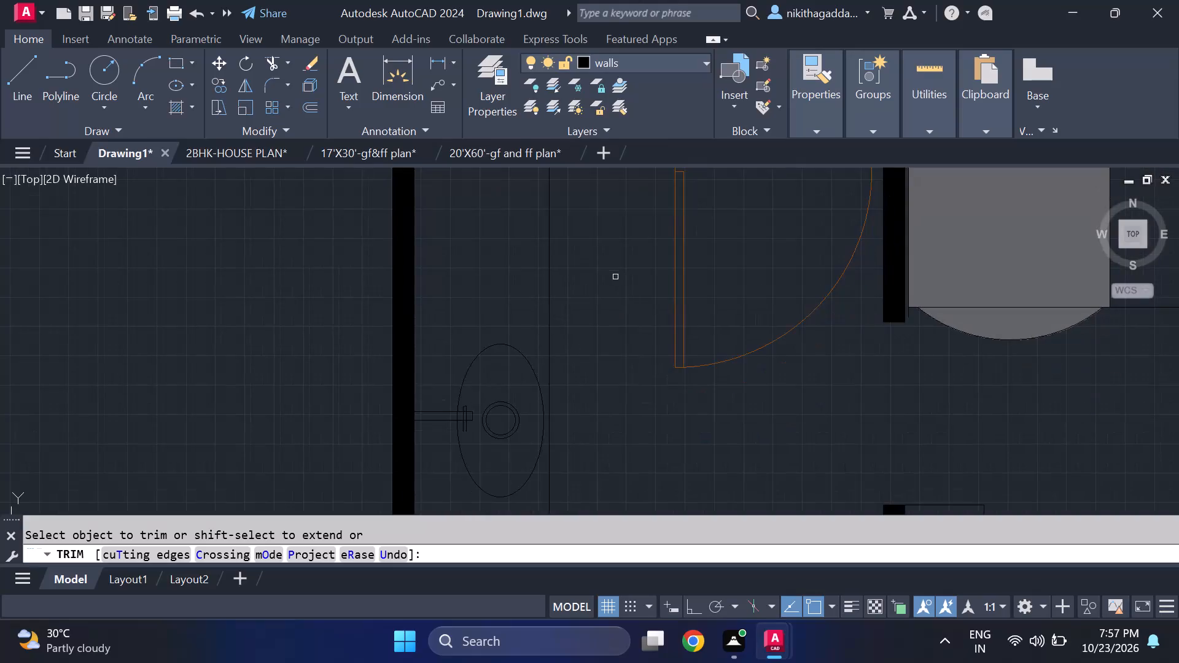
scroll(605, 299, down, 3)
scroll(566, 390, up, 1)
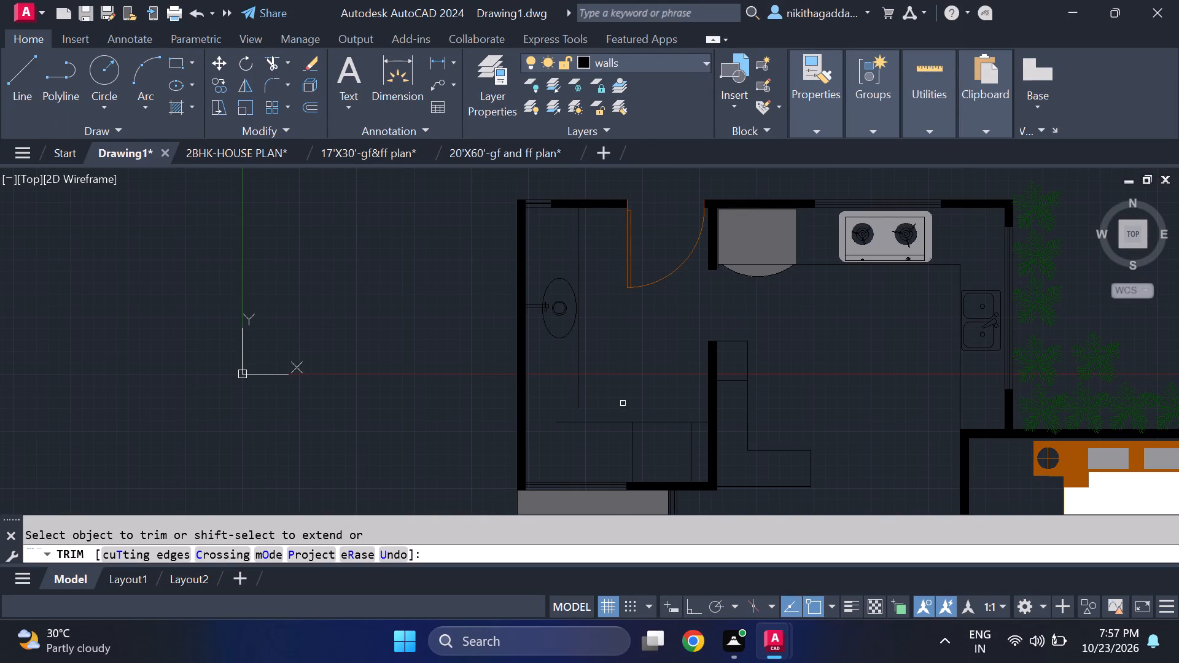
key(Escape)
Extend the counter's north-south edge line south to meet the east-west counter line.
text(ex)
key(Return)
drag(625, 359, 556, 399)
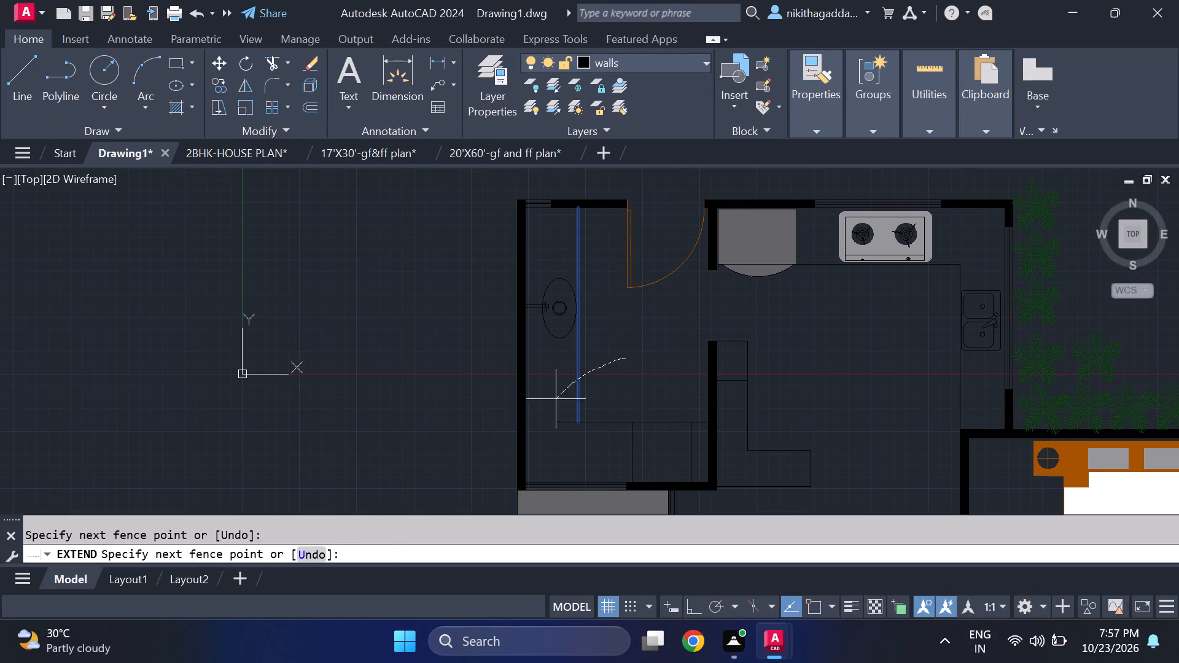
key(Escape)
Trim the east-west counter line's stub west of the north-south edge line to form a clean corner.
text(tr)
key(Return)
scroll(556, 420, up, 1)
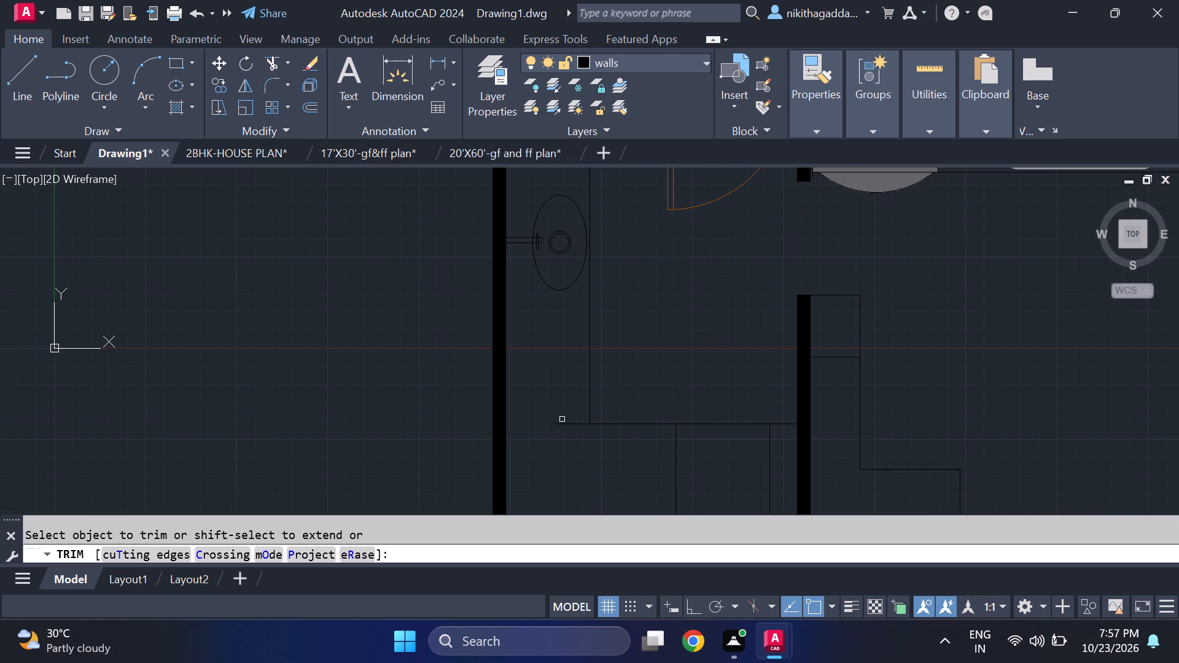
click(569, 426)
scroll(569, 412, down, 2)
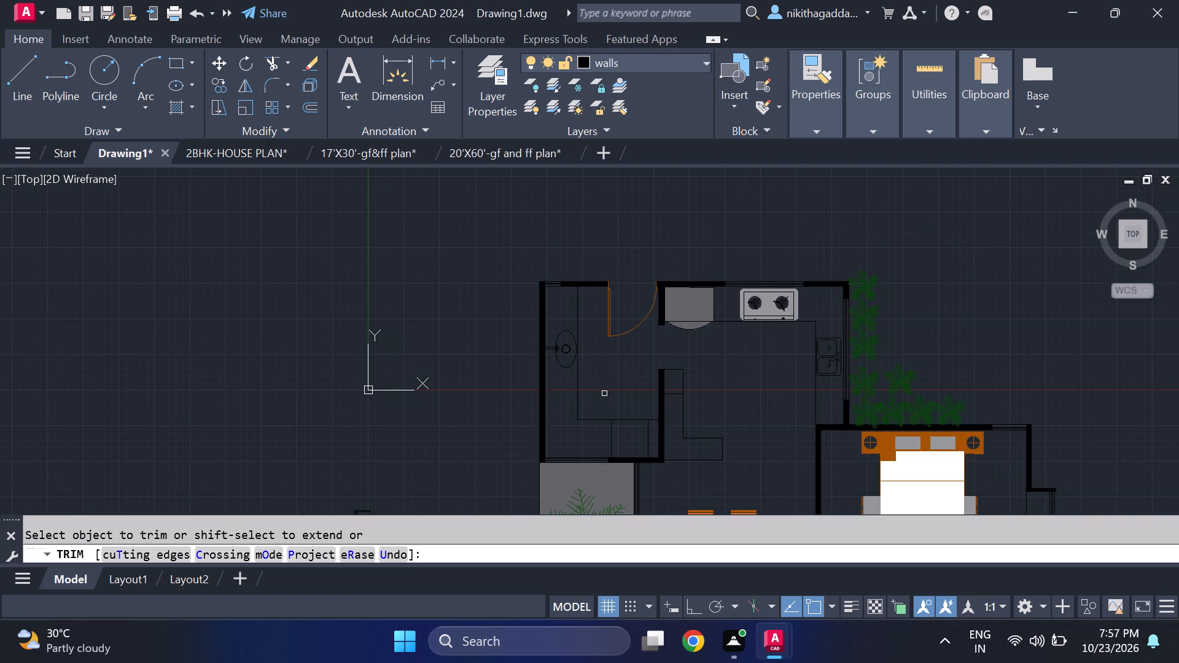
key(Escape)
Draw two lines across the counter from the west wall to its edge, just south and just north of the washbasin.
key(l)
key(Return)
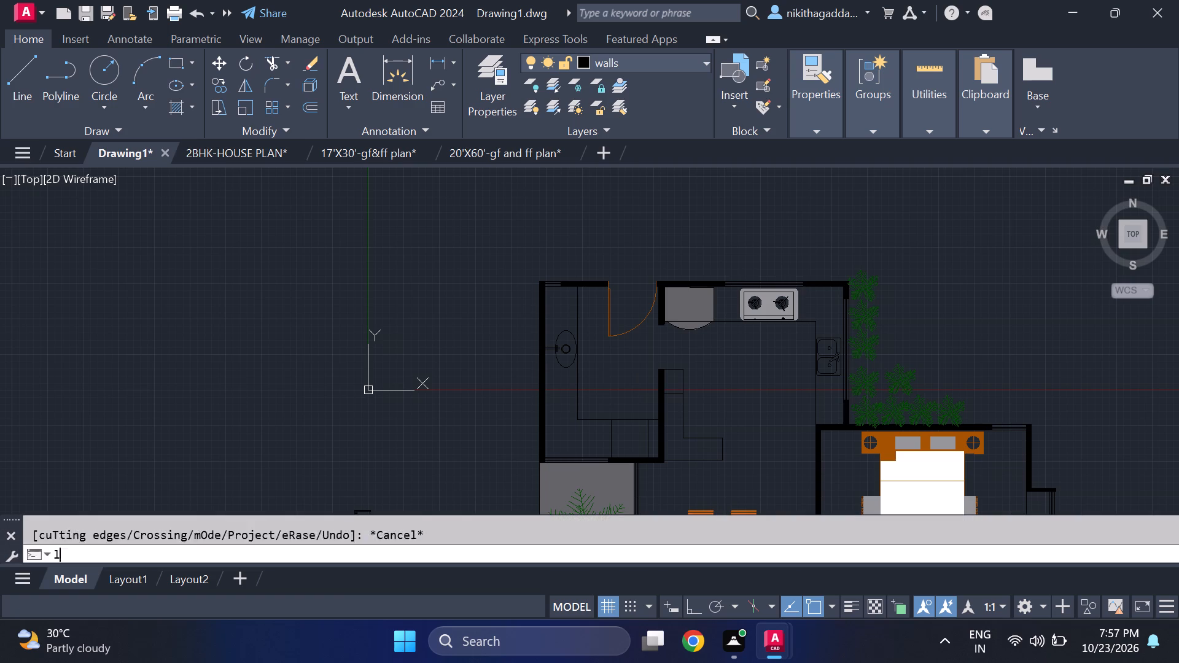
scroll(574, 347, up, 2)
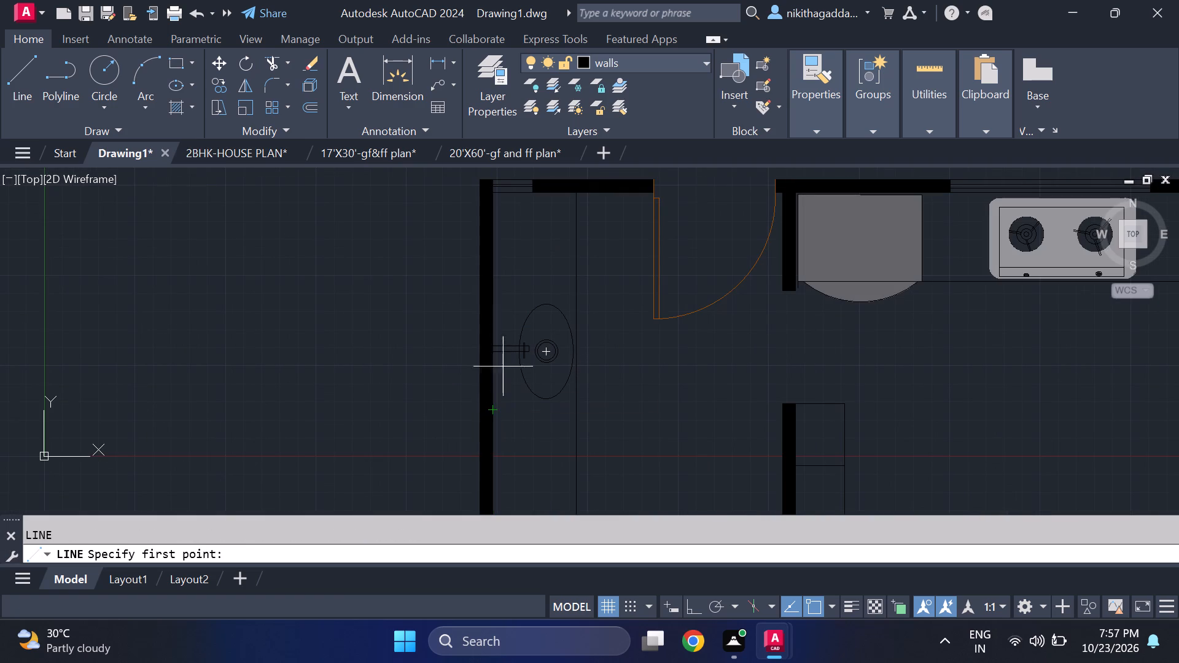
click(491, 408)
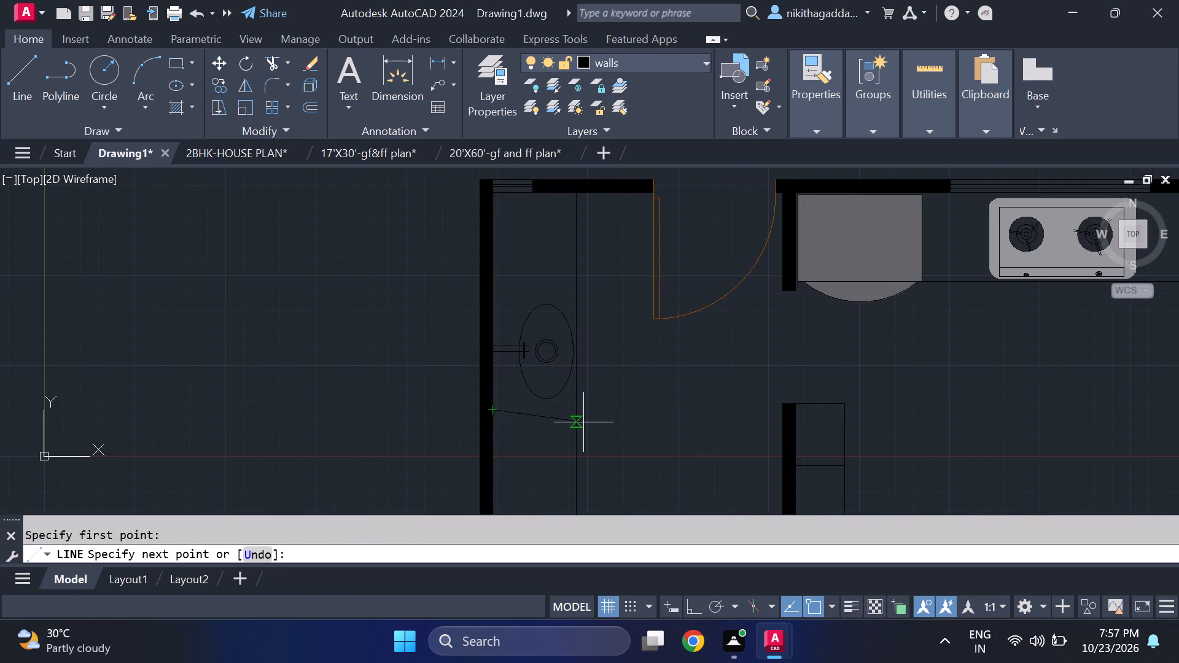
click(577, 411)
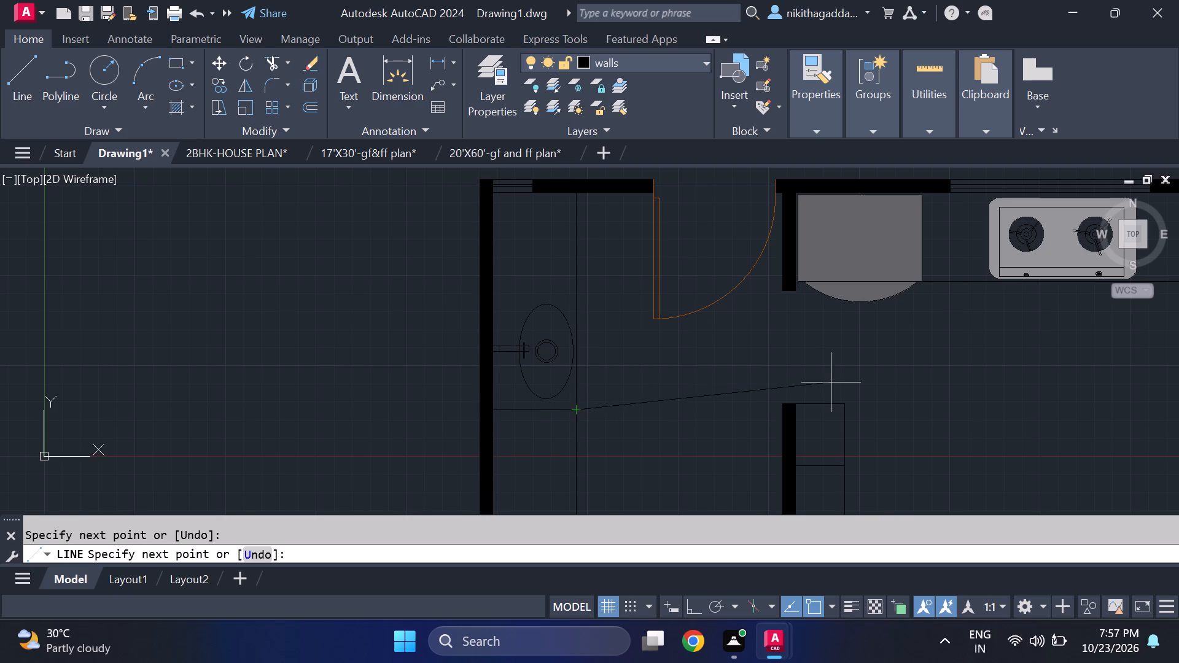
key(space)
key(space)
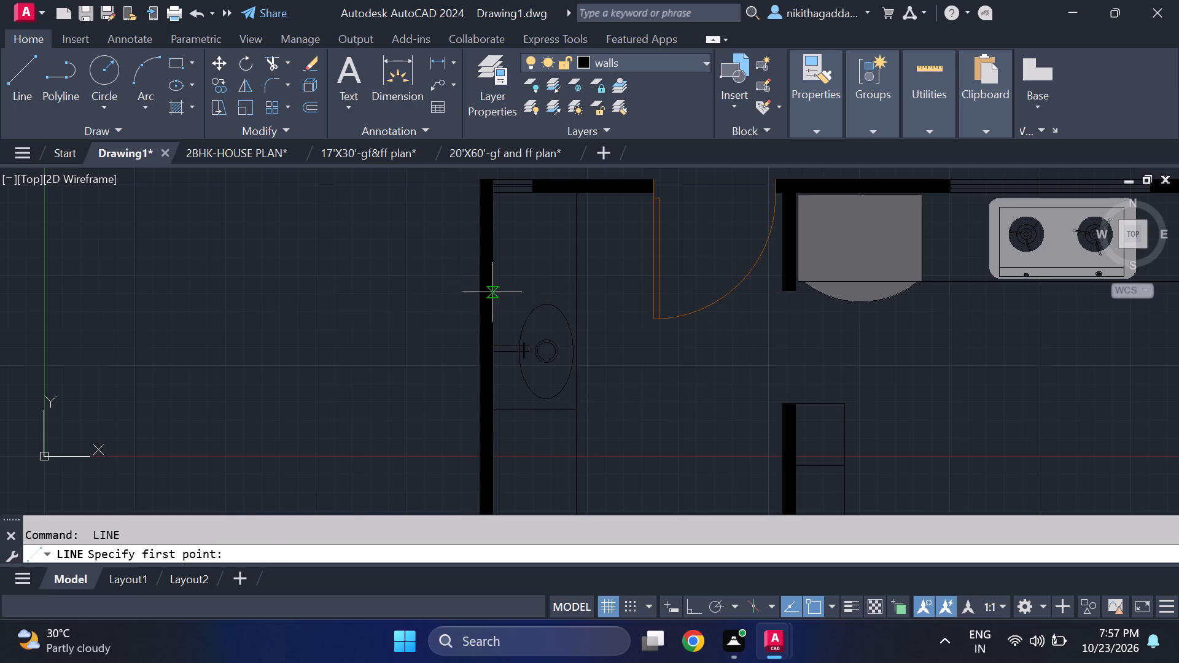
click(493, 297)
click(572, 293)
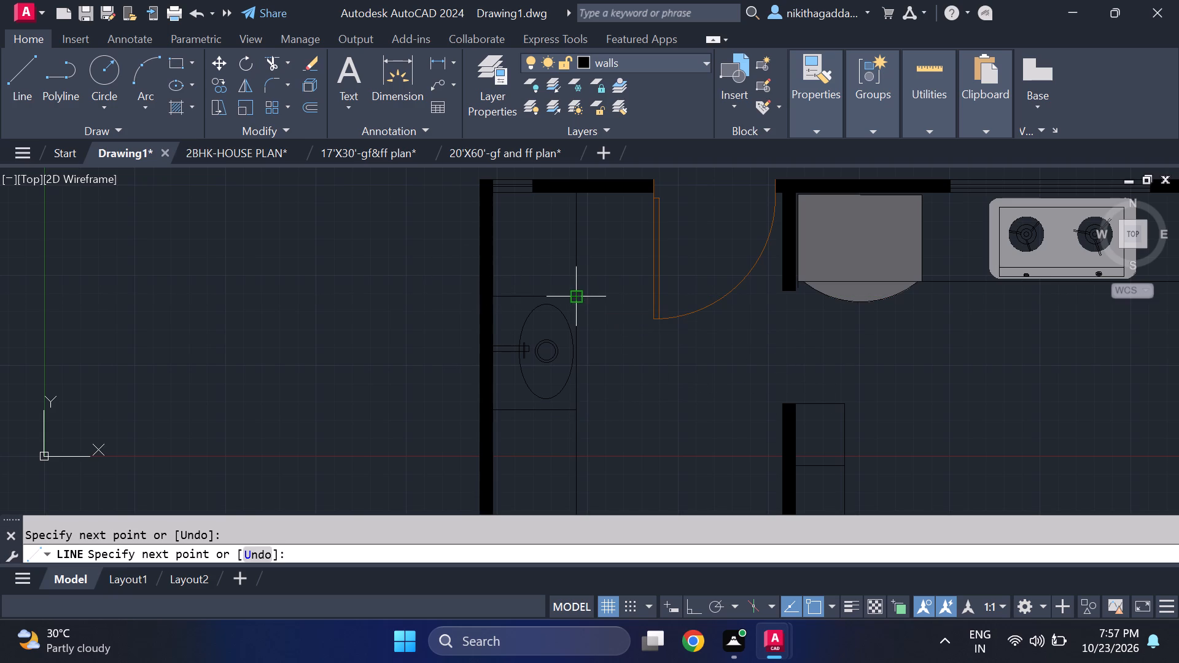
key(Escape)
scroll(646, 339, down, 1)
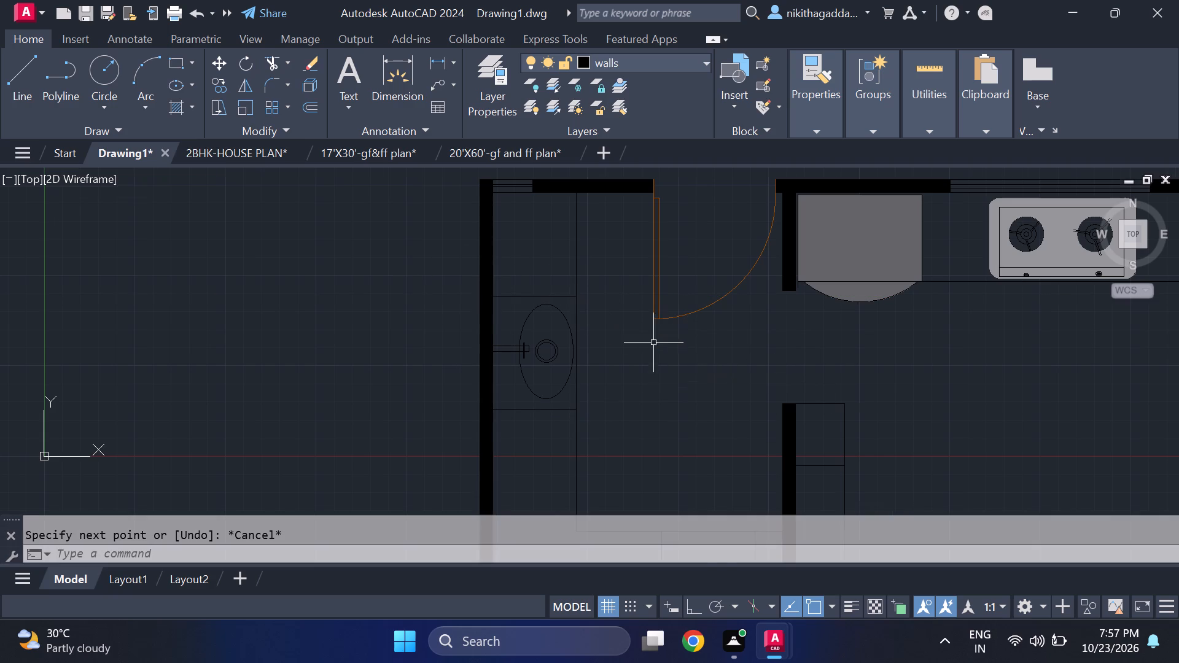
Draw another line across the counter, a short distance north of the line above the washbasin.
scroll(645, 339, down, 2)
scroll(617, 299, up, 1)
middle_drag(617, 303, 621, 320)
scroll(617, 330, up, 2)
key(l)
key(Return)
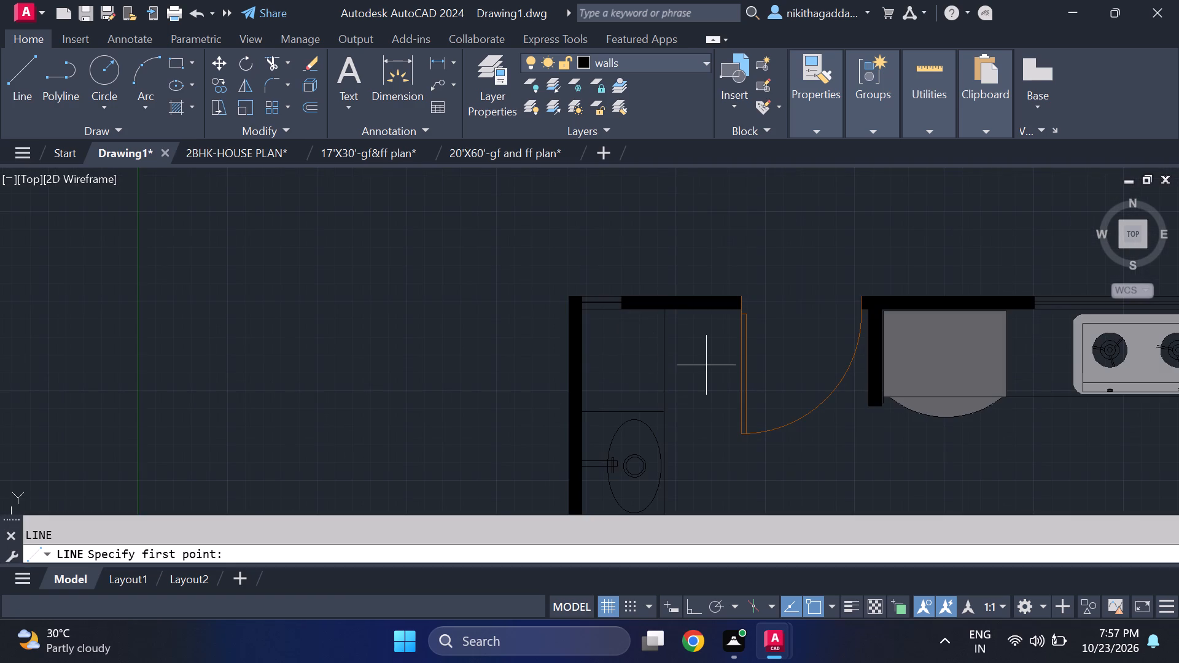
scroll(707, 366, up, 1)
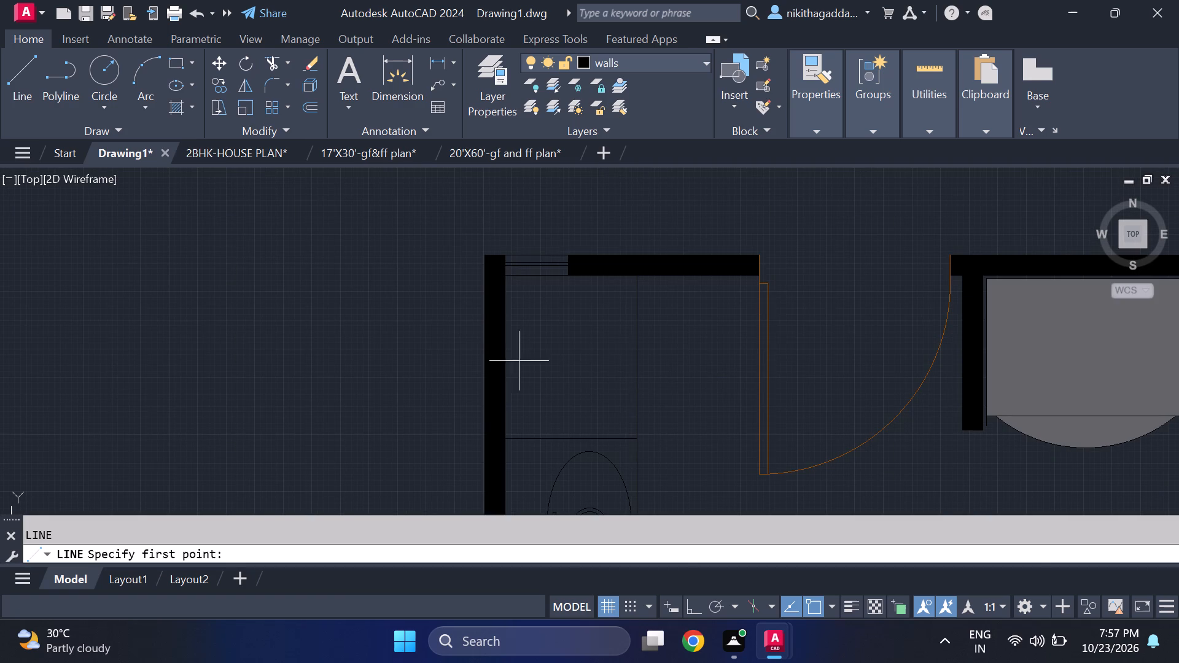
click(506, 394)
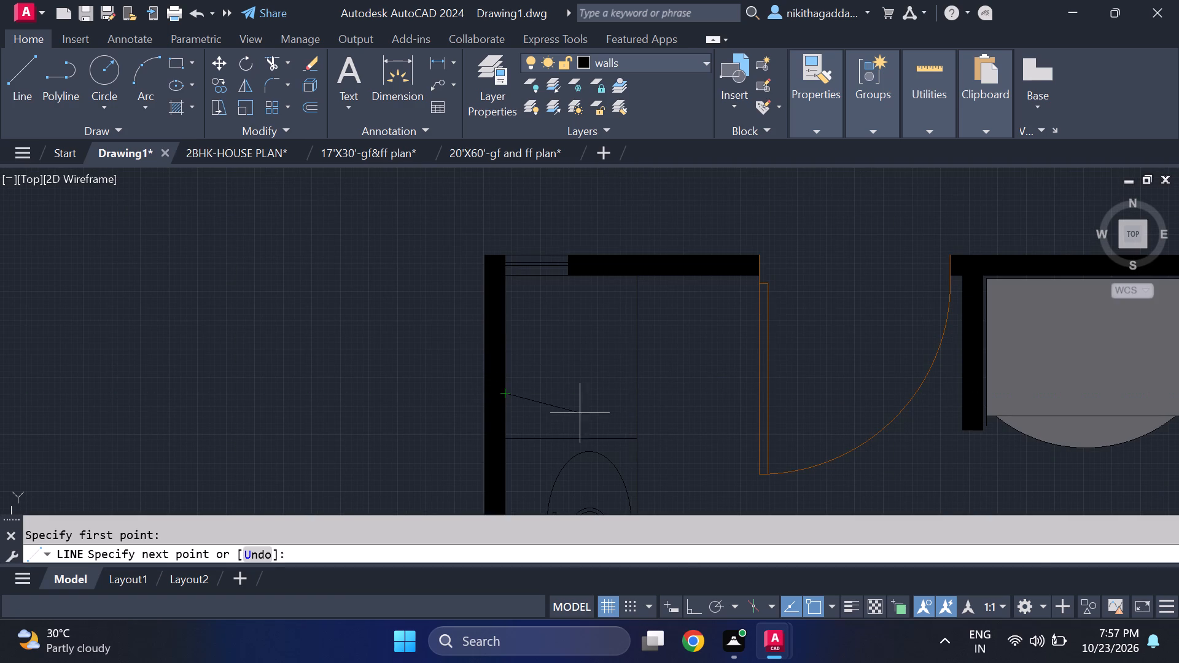
click(638, 389)
scroll(743, 363, down, 2)
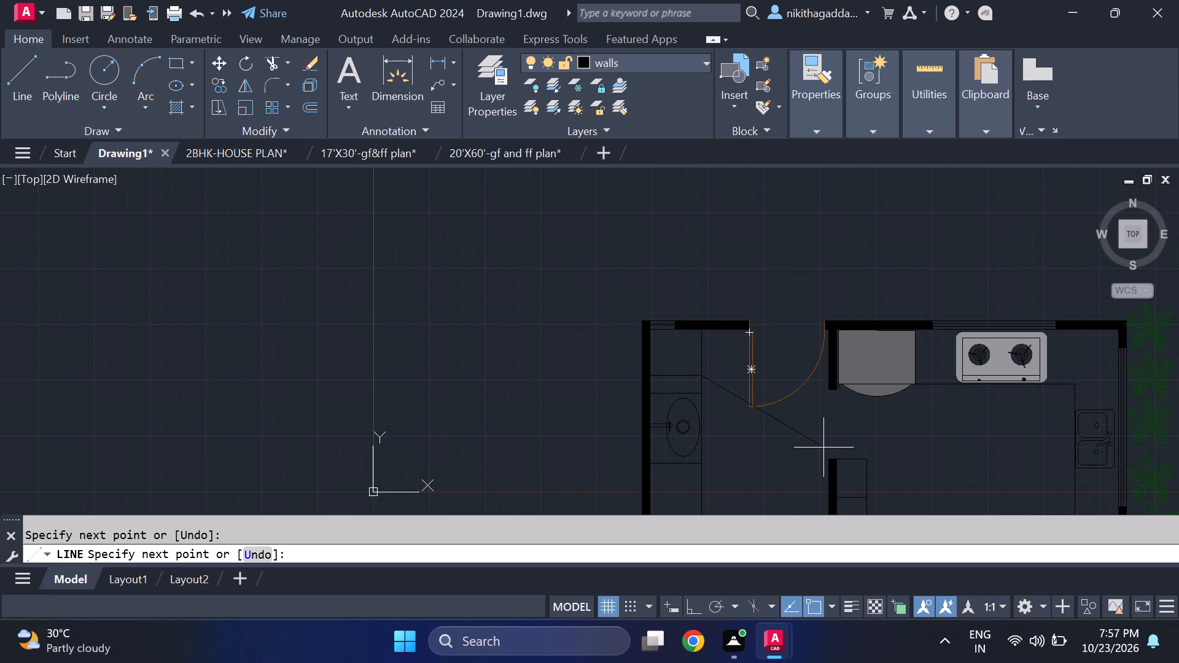
key(Escape)
Examine the counter divisions around the washbasin and their fit within the room and the adjoining kitchen.
scroll(700, 354, up, 1)
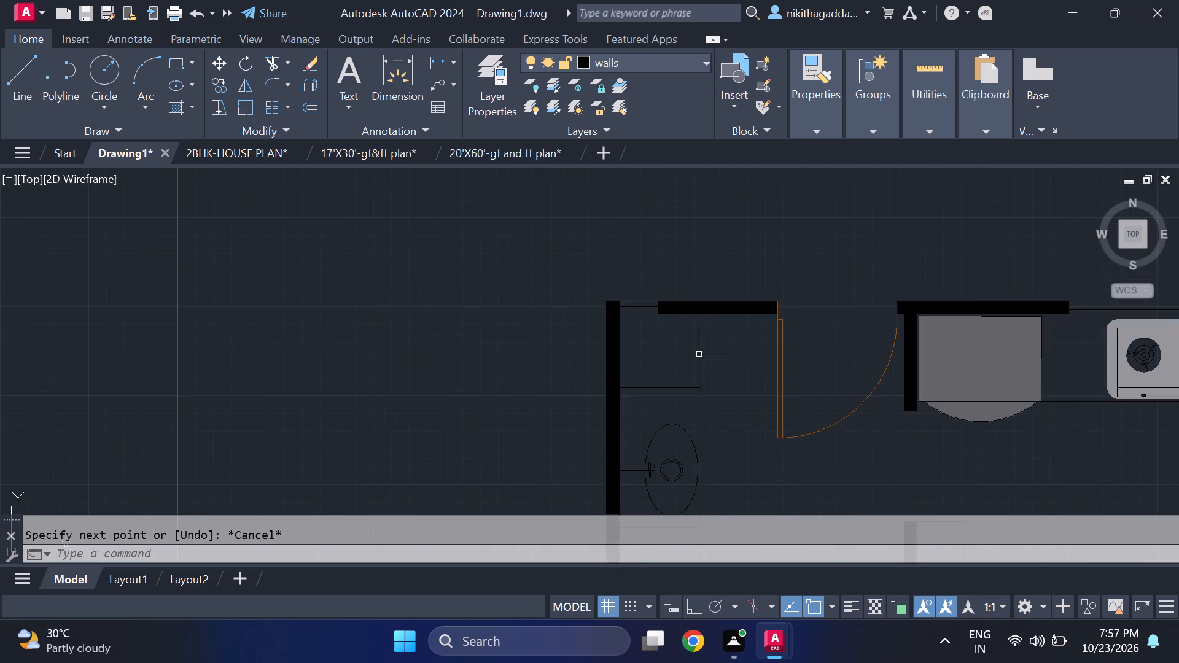
scroll(698, 393, down, 4)
middle_drag(743, 443, 657, 419)
scroll(640, 373, up, 3)
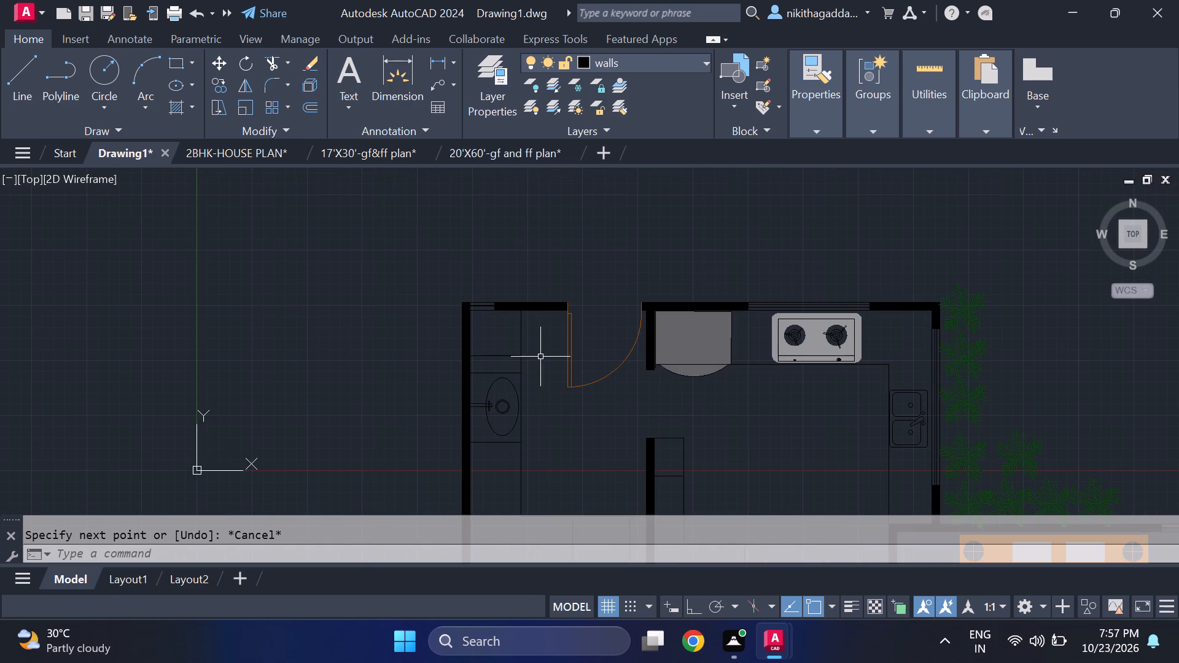
scroll(506, 347, up, 1)
middle_click(506, 347)
middle_drag(512, 349, 506, 360)
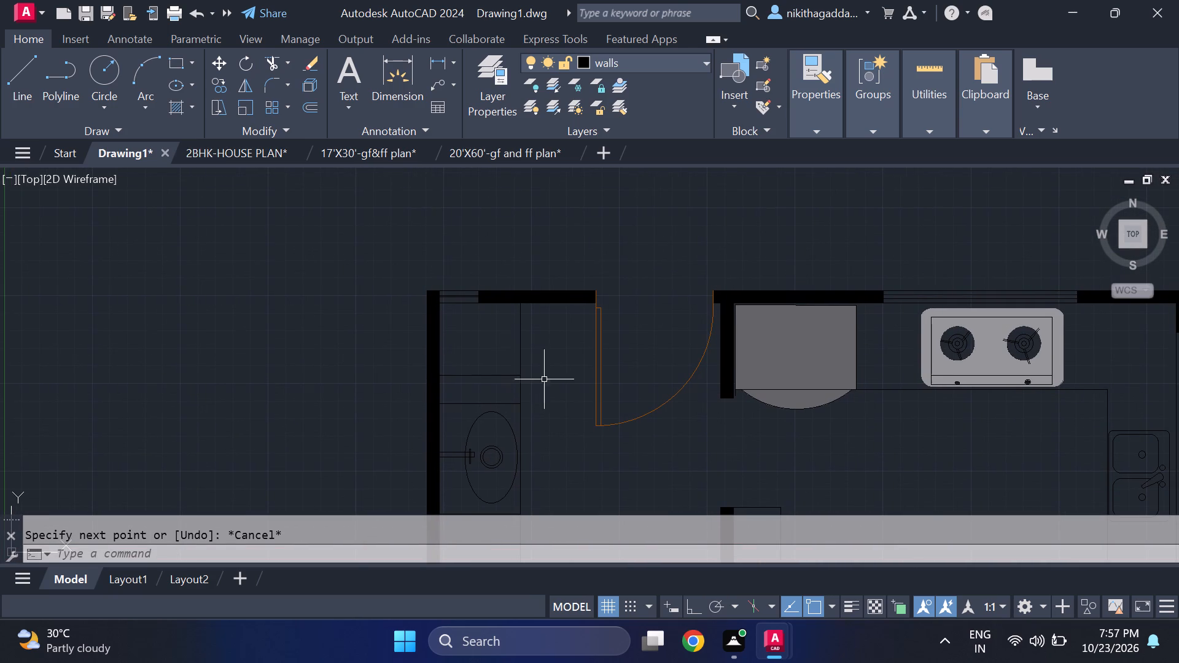
middle_drag(518, 351, 521, 380)
scroll(511, 378, up, 3)
scroll(511, 377, down, 4)
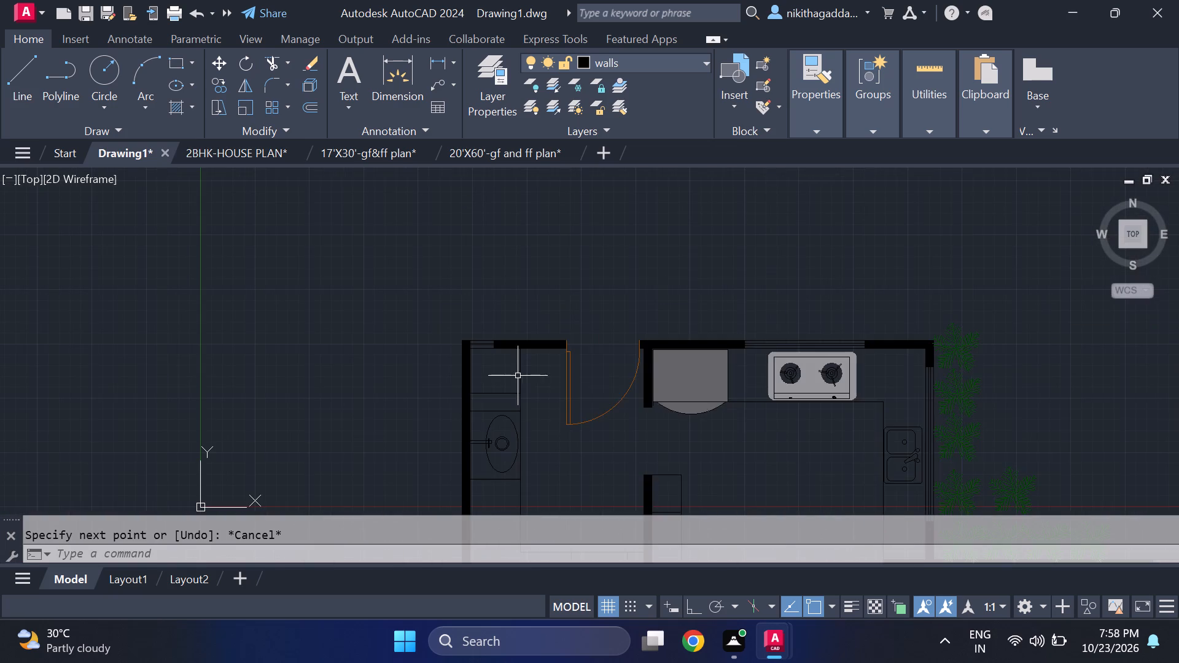
scroll(612, 398, down, 1)
scroll(531, 383, up, 3)
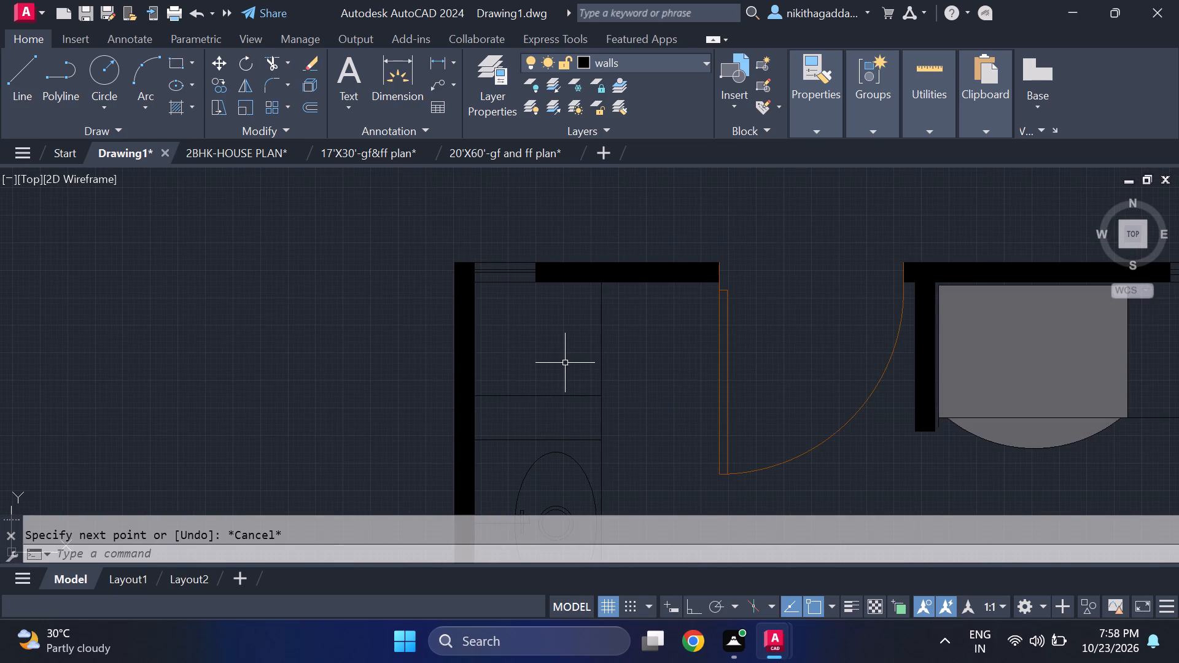
middle_drag(565, 358, 456, 330)
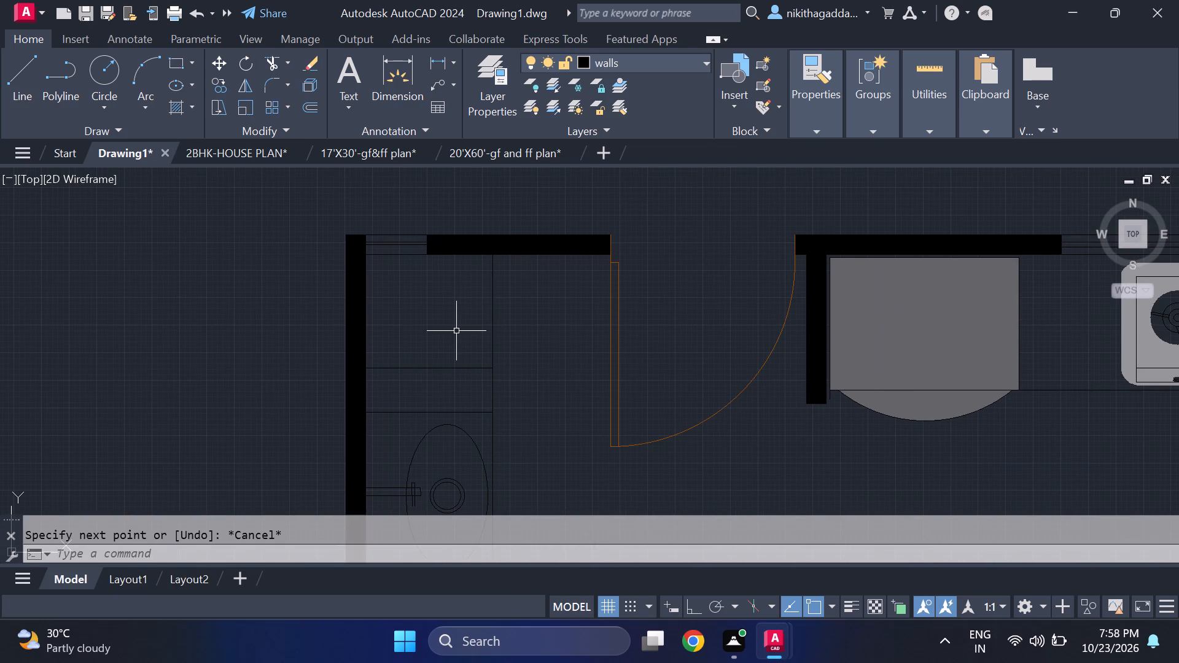
scroll(456, 335, down, 2)
middle_drag(559, 446, 531, 378)
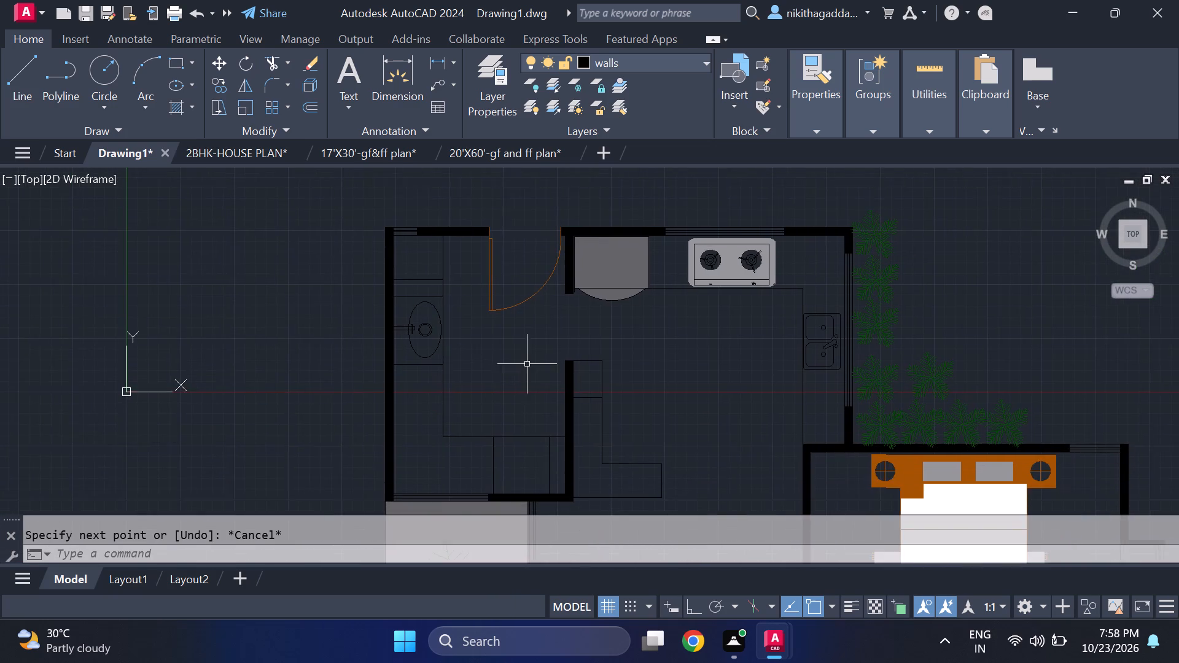
scroll(527, 361, down, 4)
scroll(526, 369, up, 2)
scroll(469, 330, up, 2)
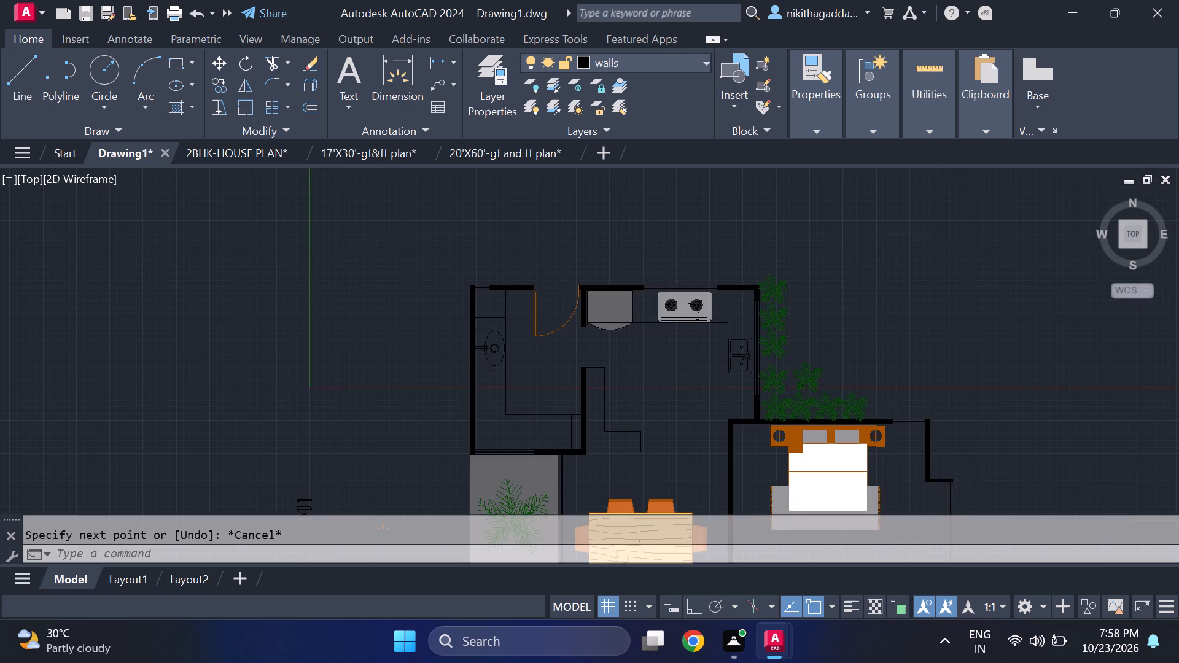
Move the washbasin with its two flanking counter lines a short distance south along the counter's edge line.
scroll(522, 336, up, 2)
click(485, 289)
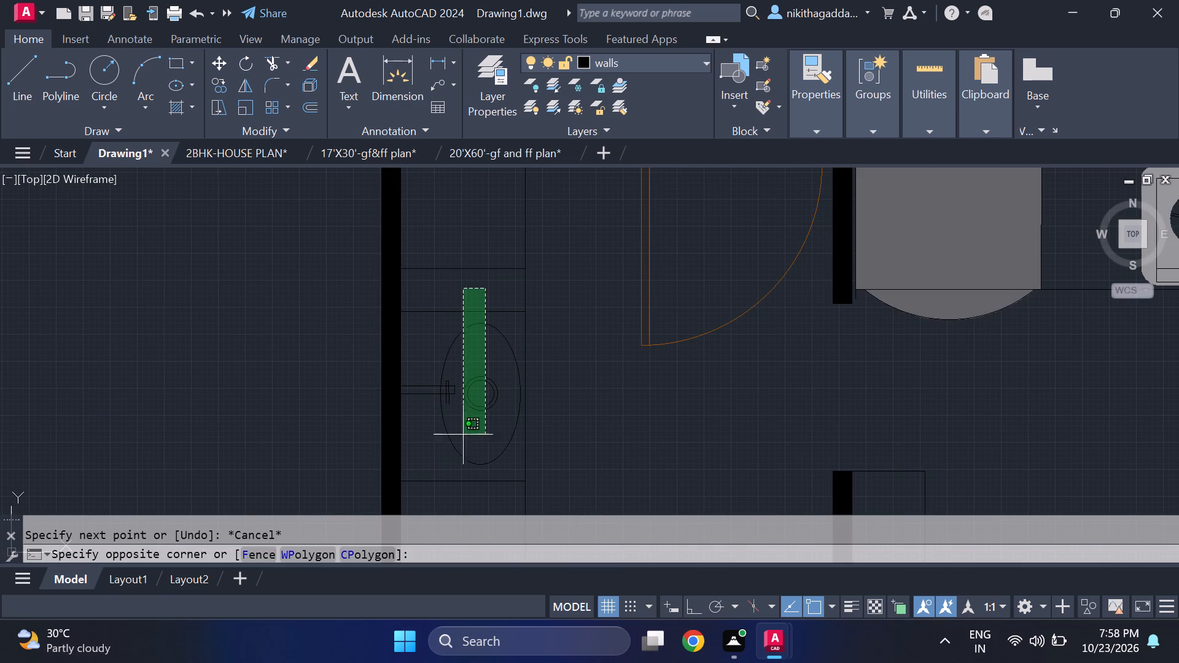
click(432, 489)
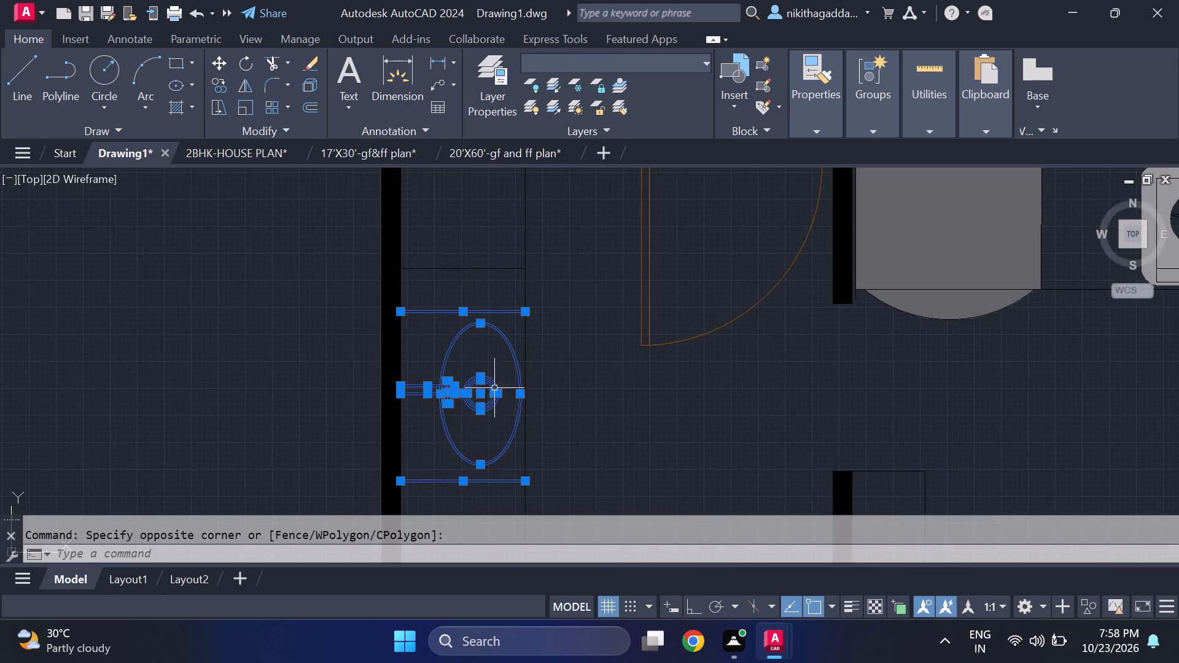
scroll(505, 351, up, 3)
scroll(489, 362, down, 5)
scroll(446, 419, up, 4)
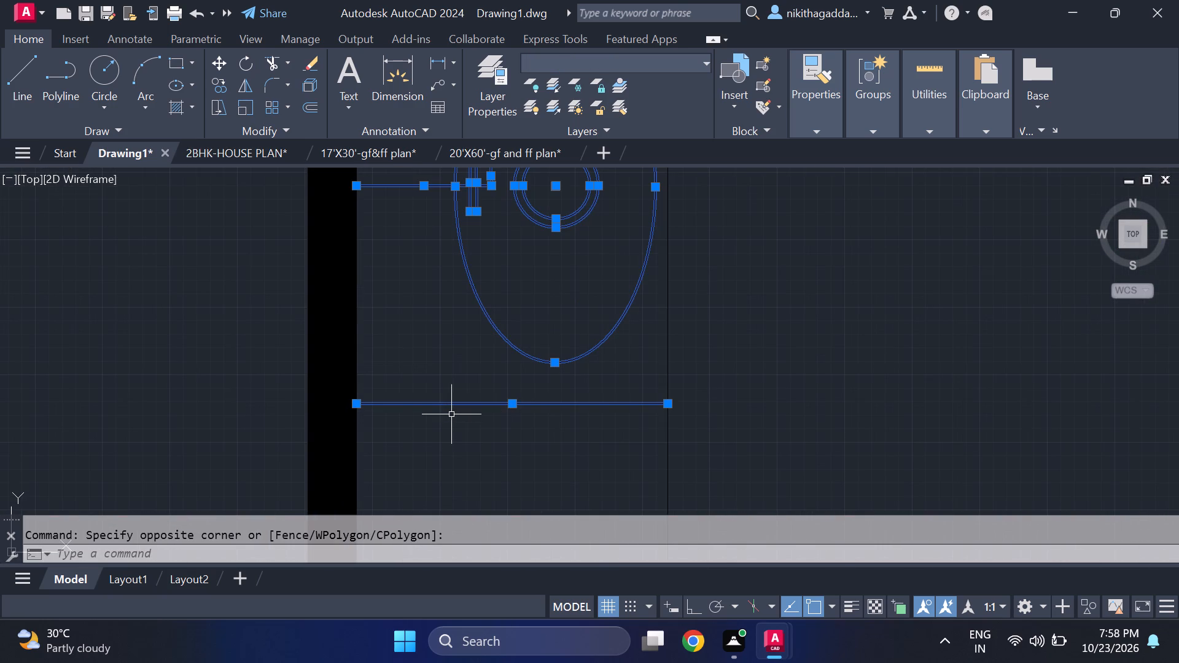
key(m)
key(Return)
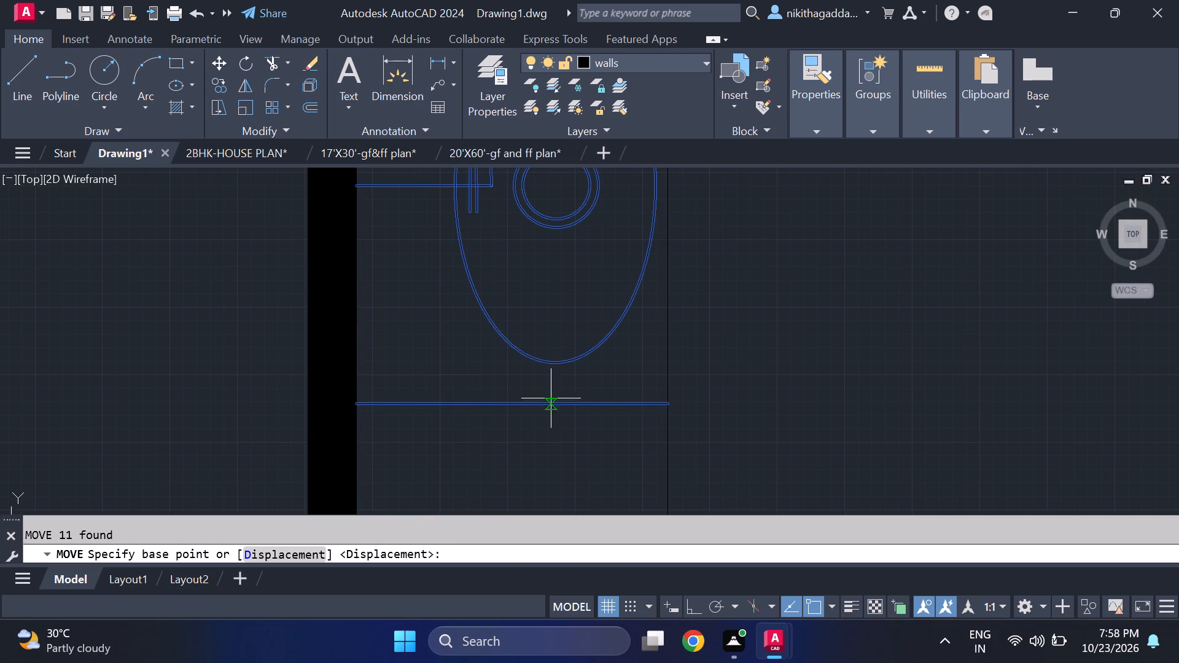
click(674, 405)
scroll(671, 408, down, 2)
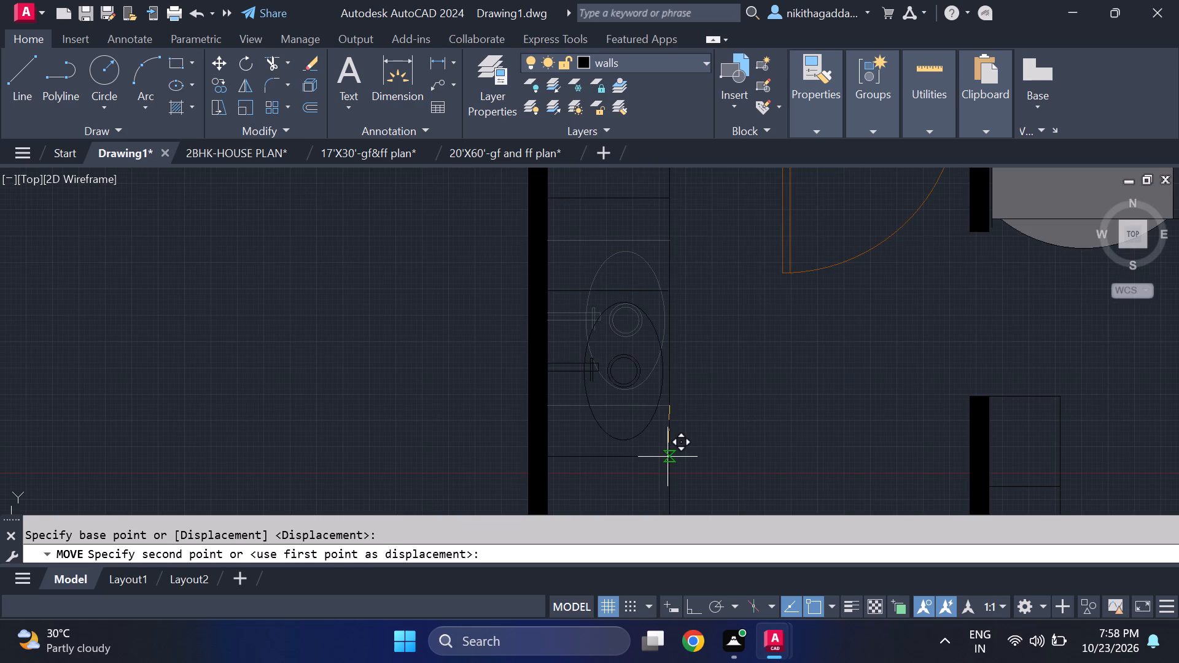
click(670, 445)
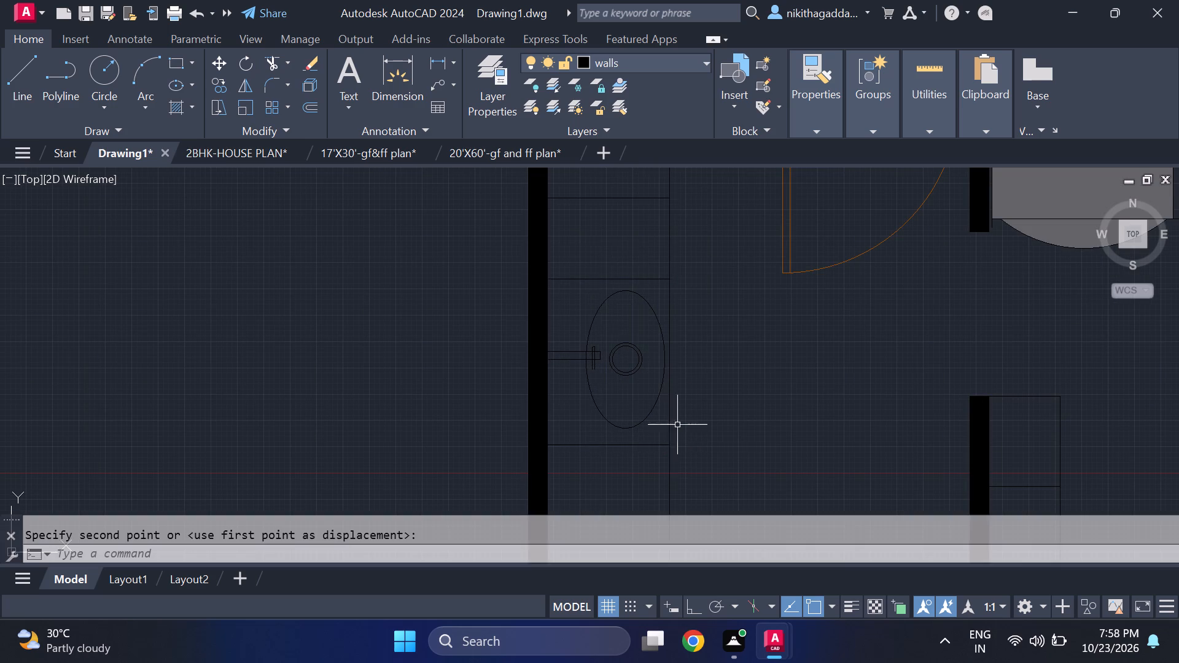
Examine the layout of the washbasin room, kitchen, dining area and the bedroom beside them.
scroll(741, 352, down, 3)
scroll(747, 351, up, 1)
middle_drag(749, 351, 654, 273)
scroll(736, 343, up, 1)
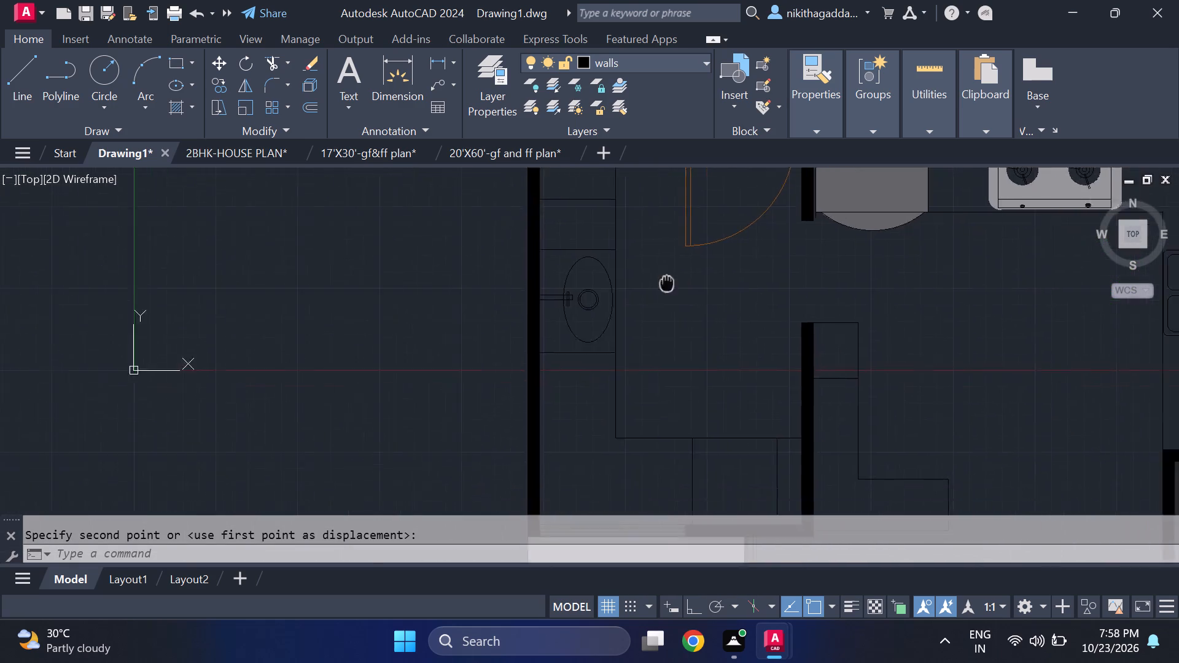
middle_drag(654, 273, 615, 248)
scroll(634, 271, down, 3)
middle_drag(795, 390, 563, 423)
scroll(795, 390, up, 1)
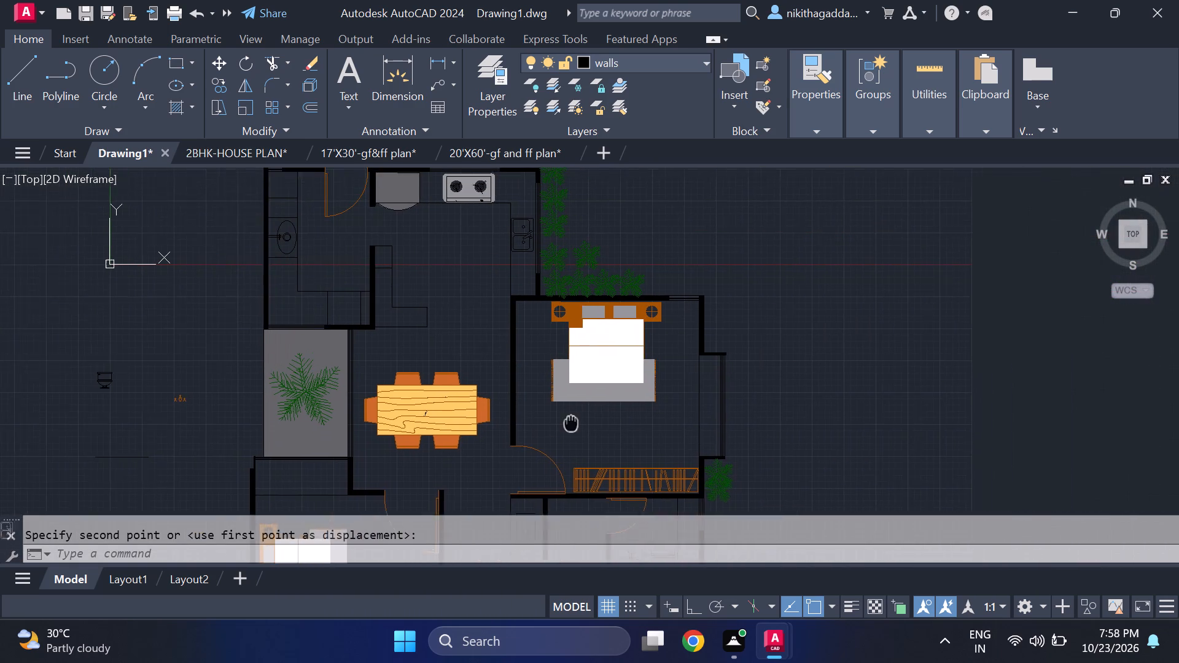
middle_drag(563, 423, 498, 424)
scroll(576, 453, up, 1)
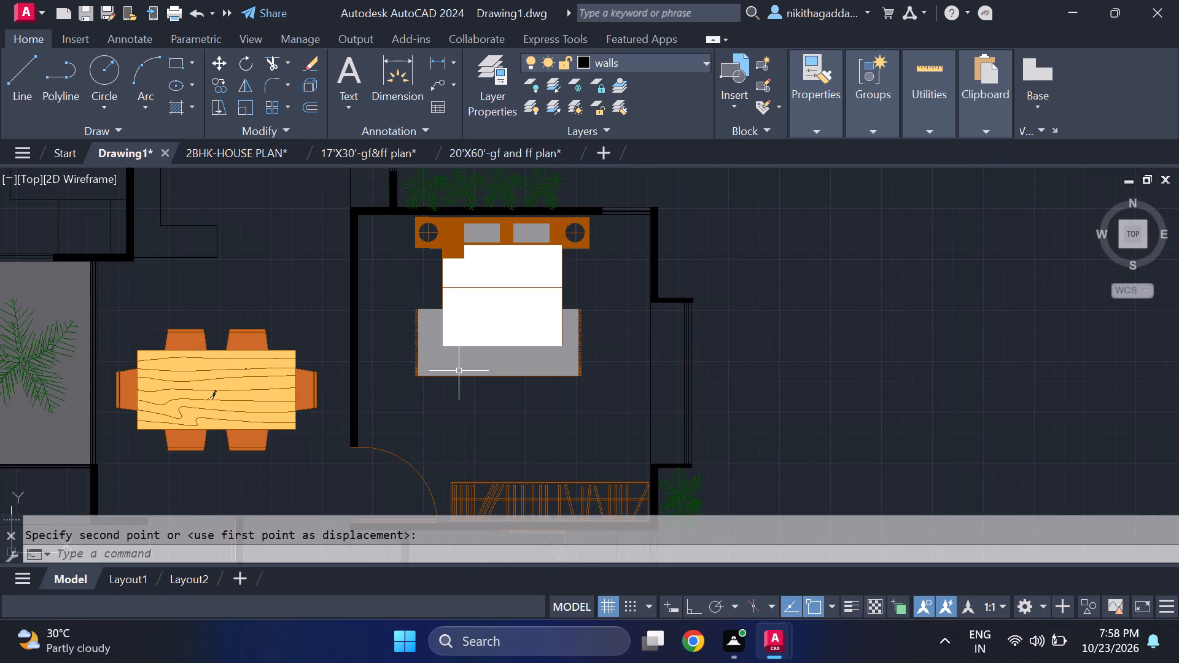
scroll(386, 320, down, 2)
middle_drag(360, 290, 579, 440)
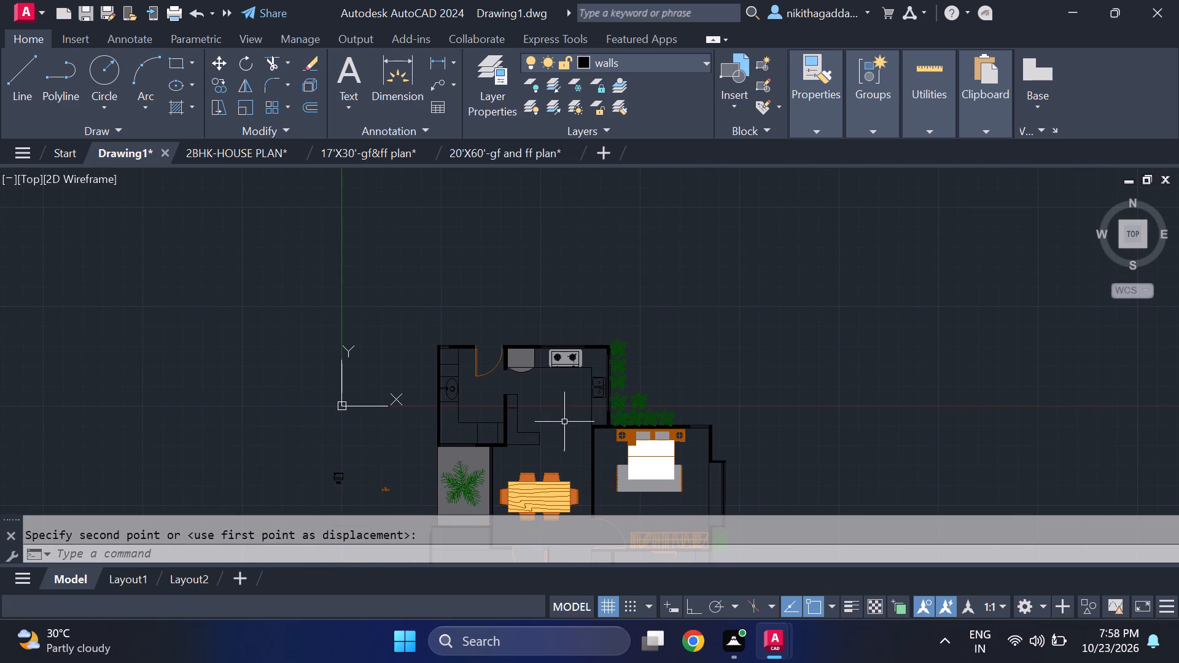
scroll(518, 427, up, 2)
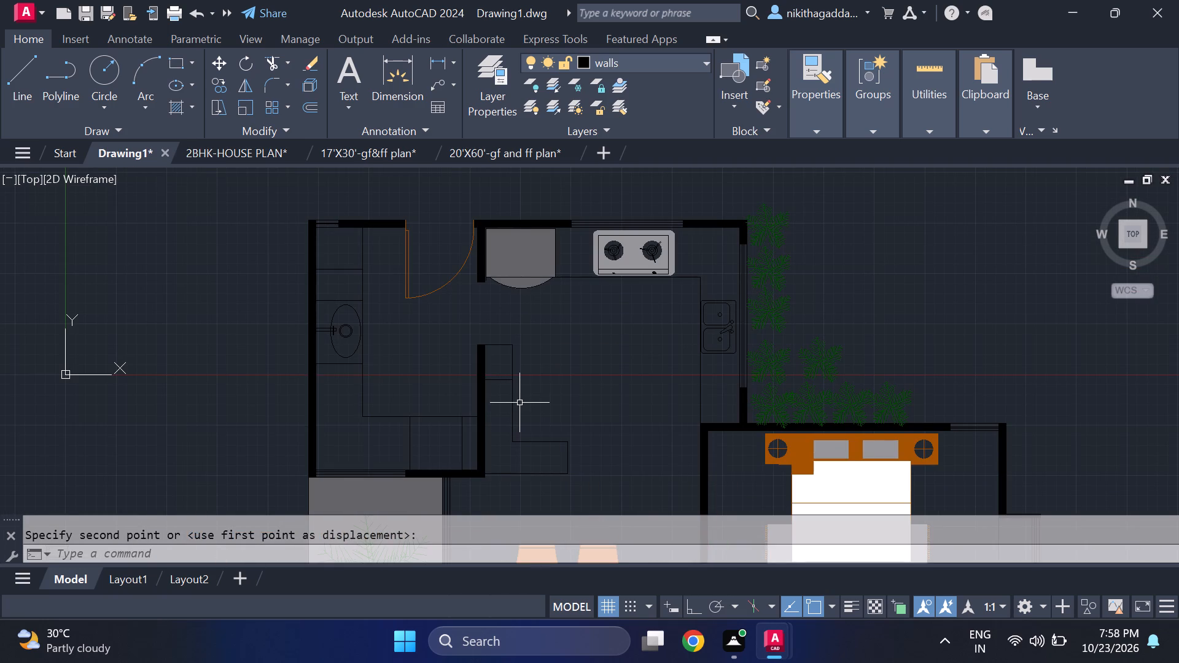
scroll(550, 397, down, 1)
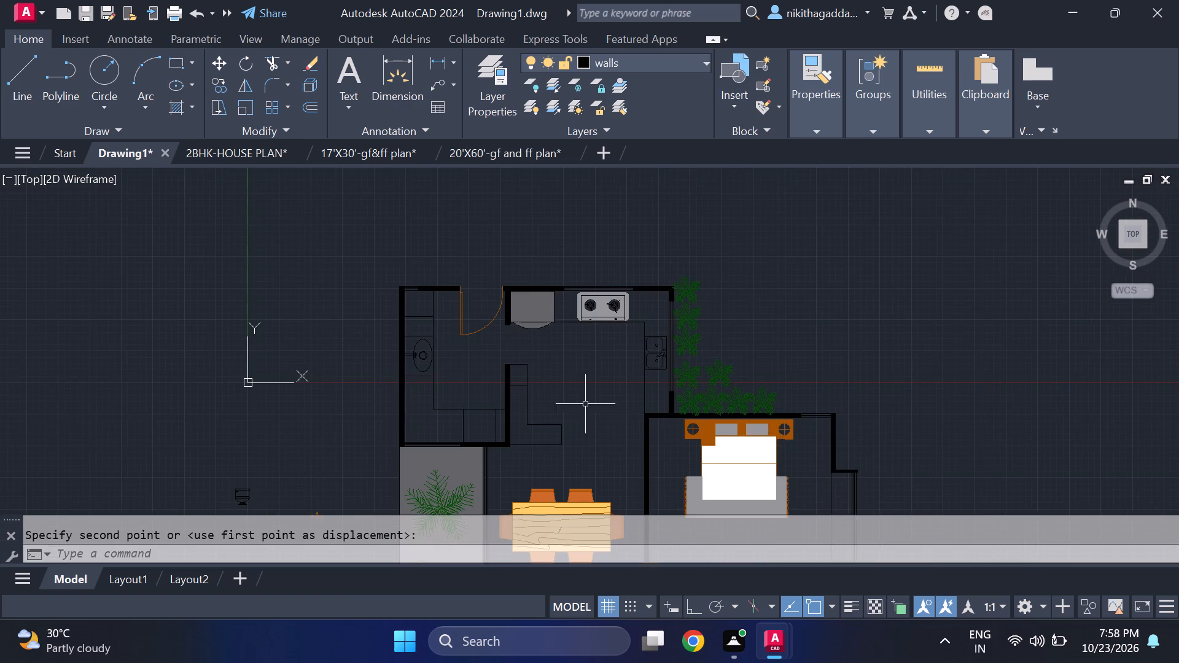
middle_drag(614, 422, 600, 311)
scroll(586, 338, up, 2)
scroll(519, 446, down, 1)
middle_drag(535, 409, 572, 316)
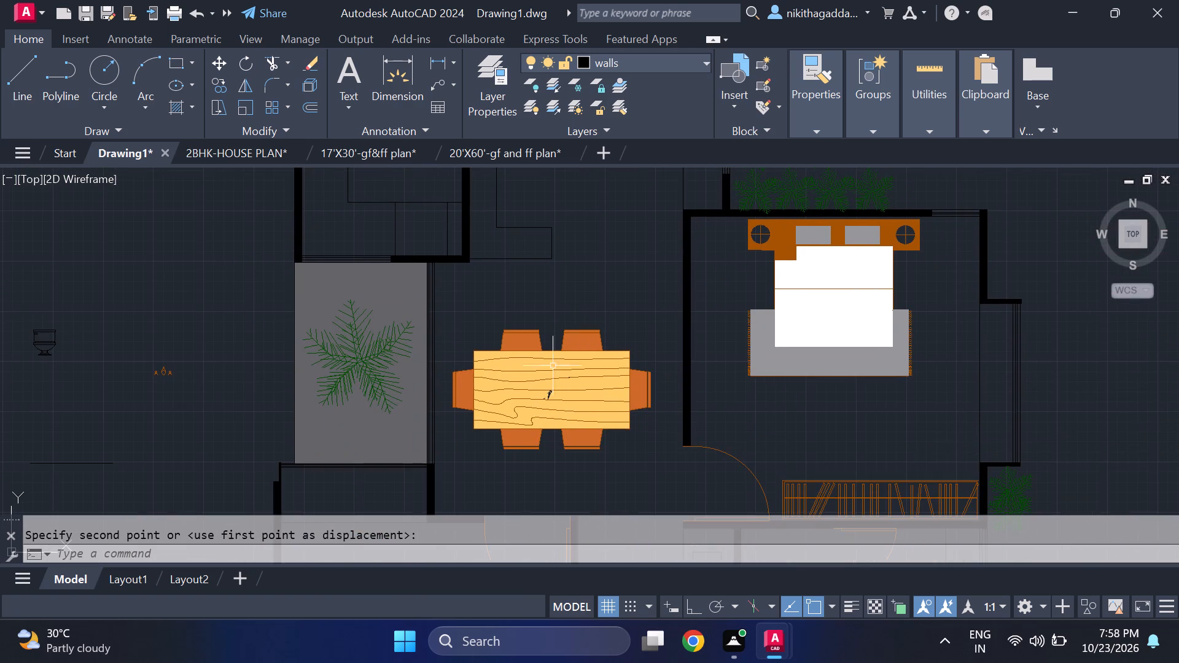
scroll(374, 320, down, 1)
scroll(505, 349, up, 3)
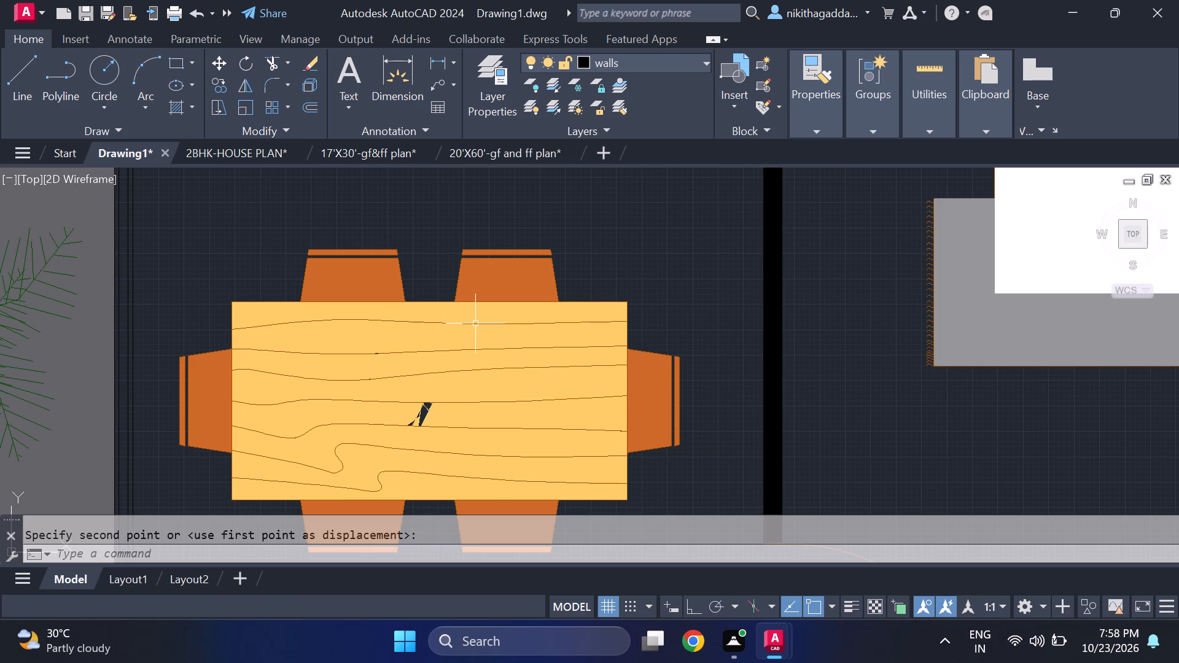
scroll(472, 335, down, 3)
middle_drag(461, 265, 577, 433)
scroll(462, 265, up, 1)
scroll(589, 440, down, 2)
scroll(562, 370, up, 2)
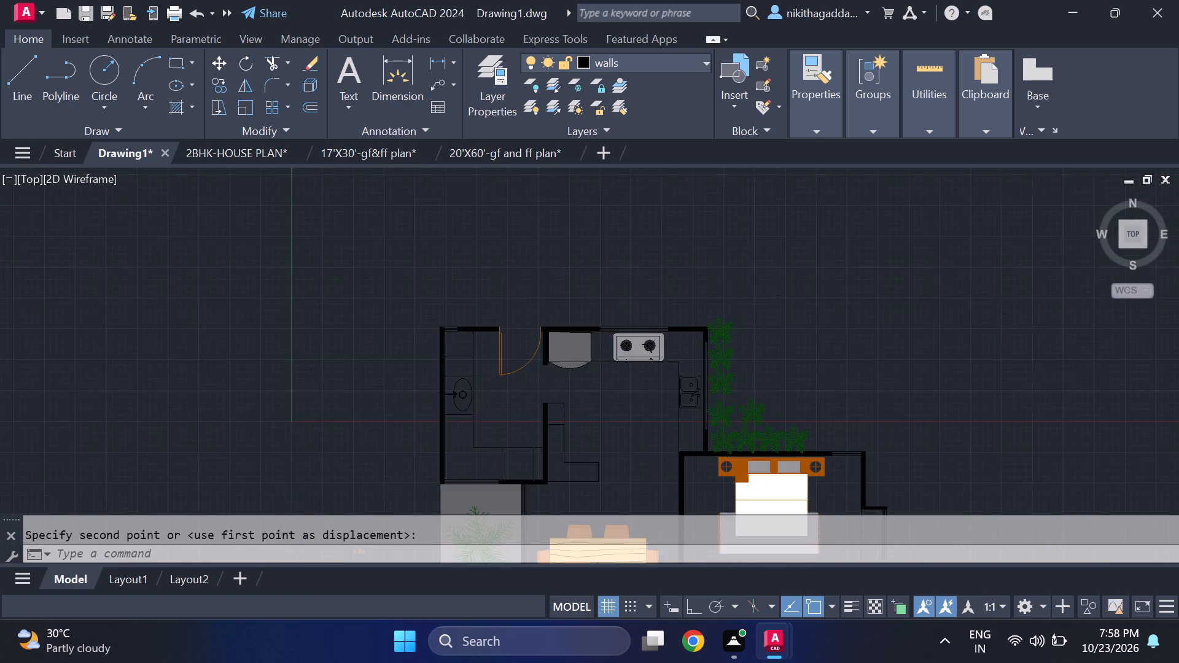
middle_drag(617, 468, 622, 351)
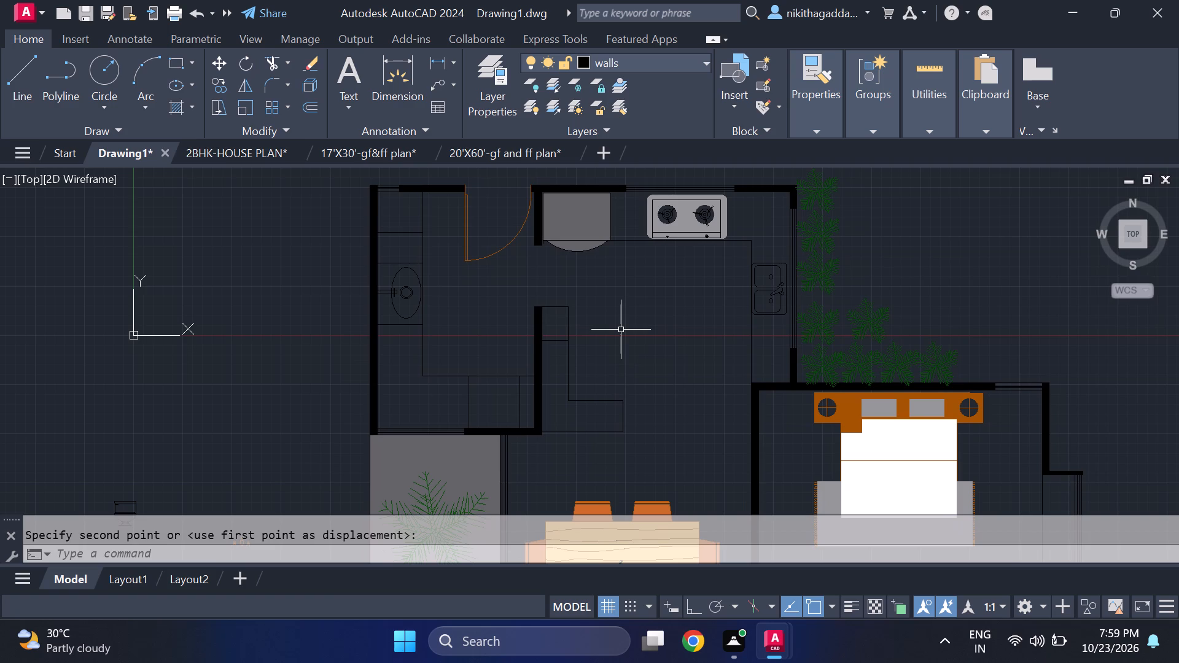
scroll(590, 297, up, 3)
scroll(582, 321, down, 4)
scroll(575, 381, up, 1)
middle_drag(574, 381, 571, 381)
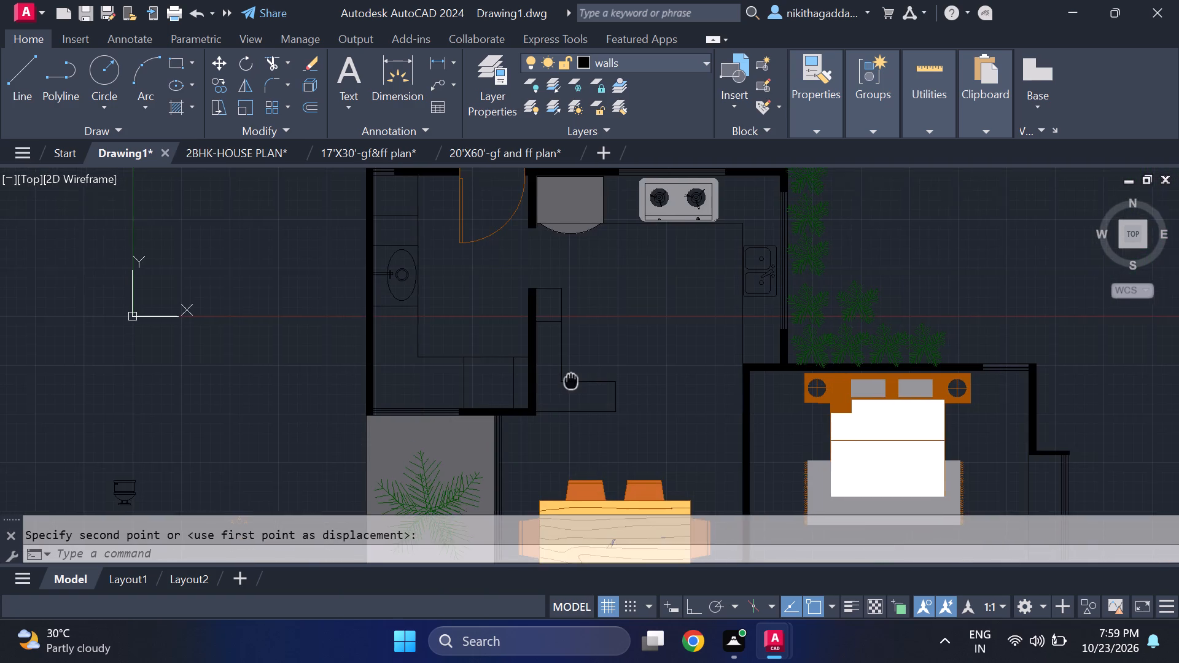
middle_drag(571, 381, 532, 357)
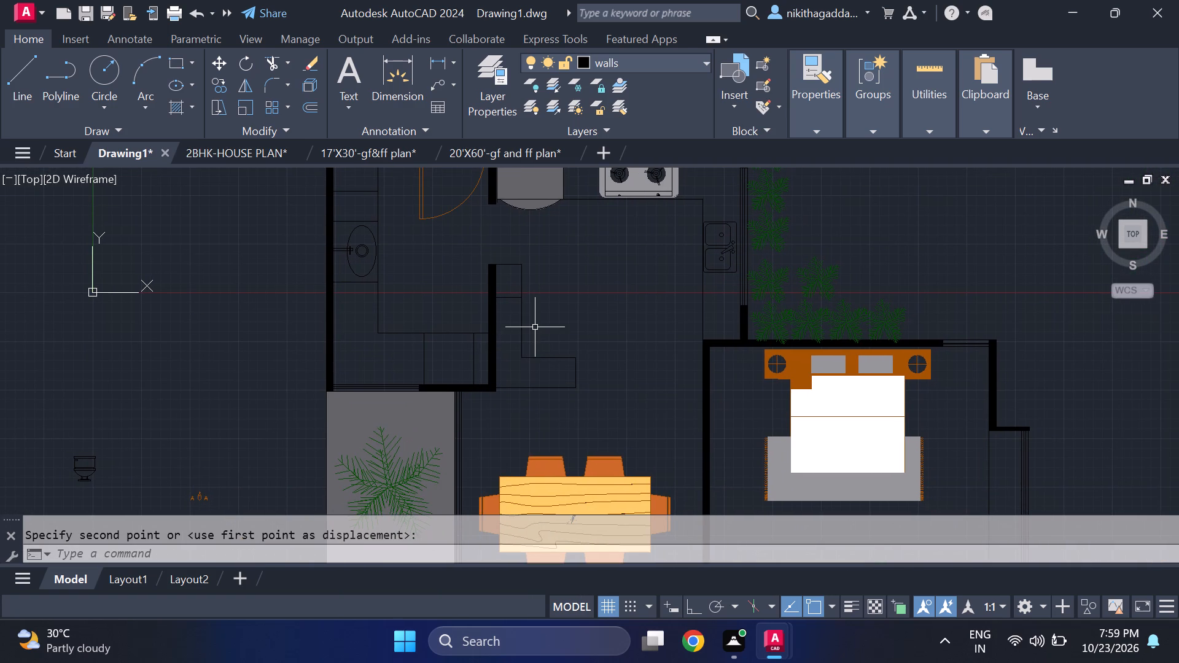
scroll(633, 389, down, 2)
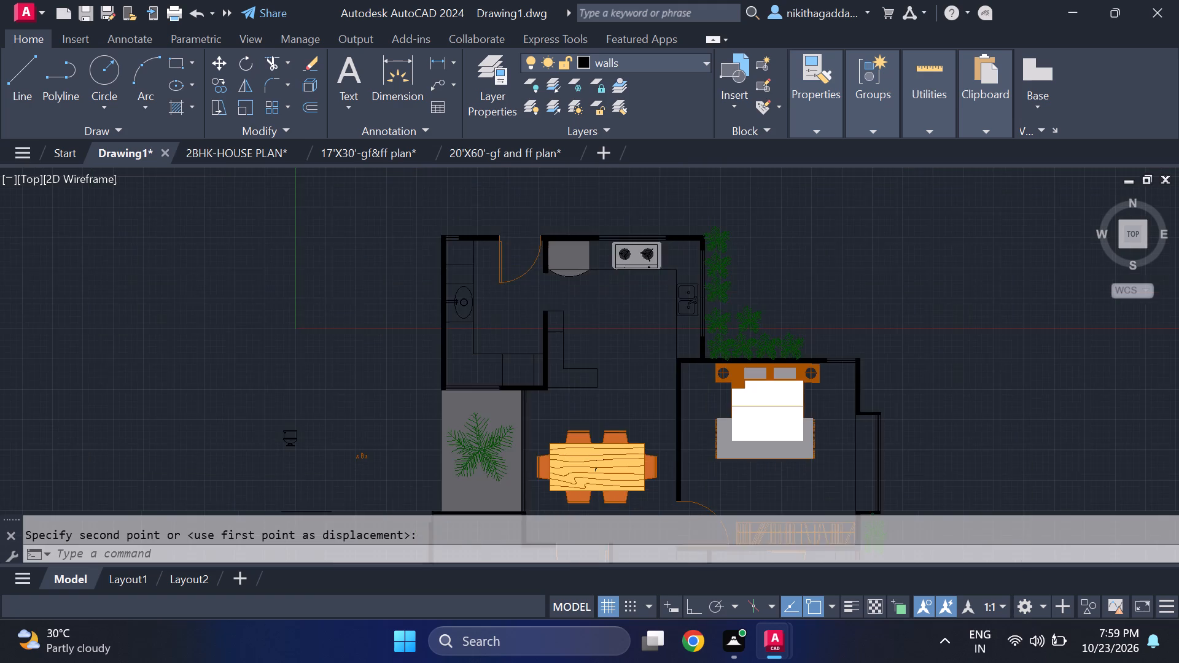
scroll(633, 389, down, 1)
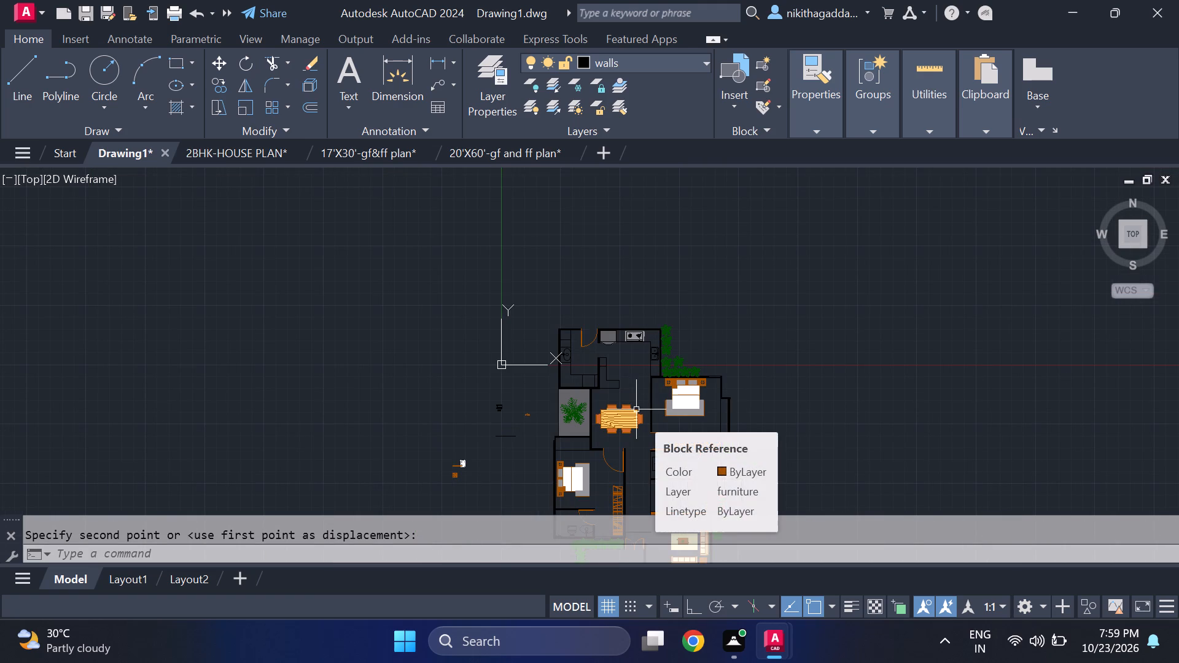
scroll(605, 338, up, 3)
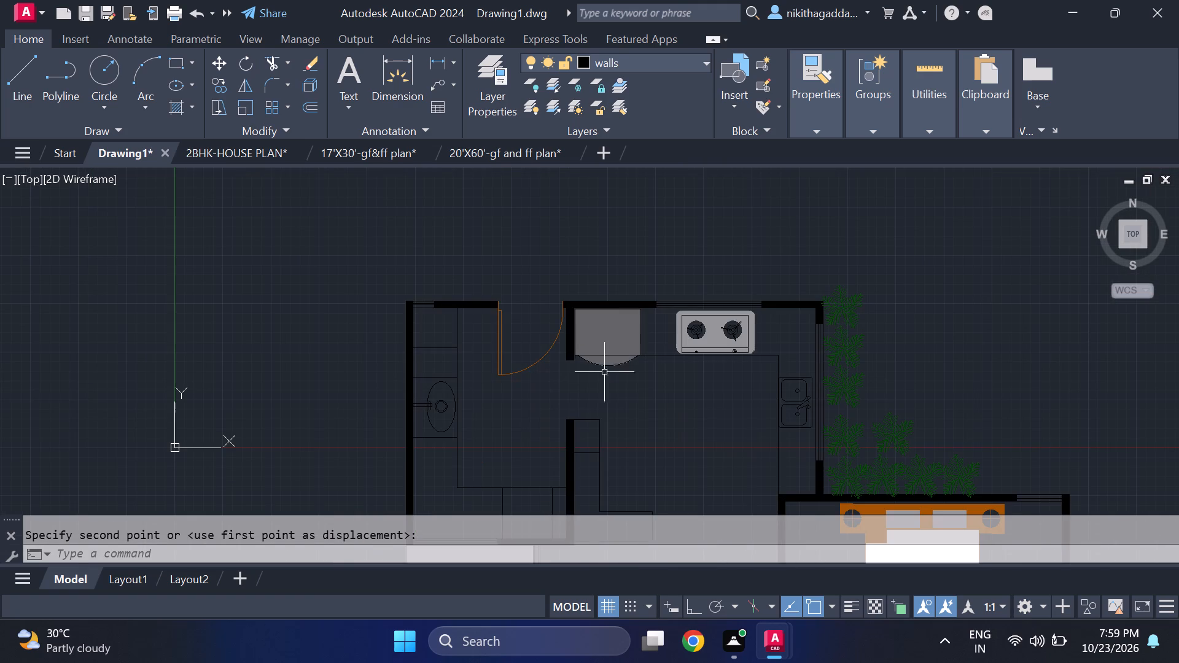
middle_drag(610, 437, 604, 378)
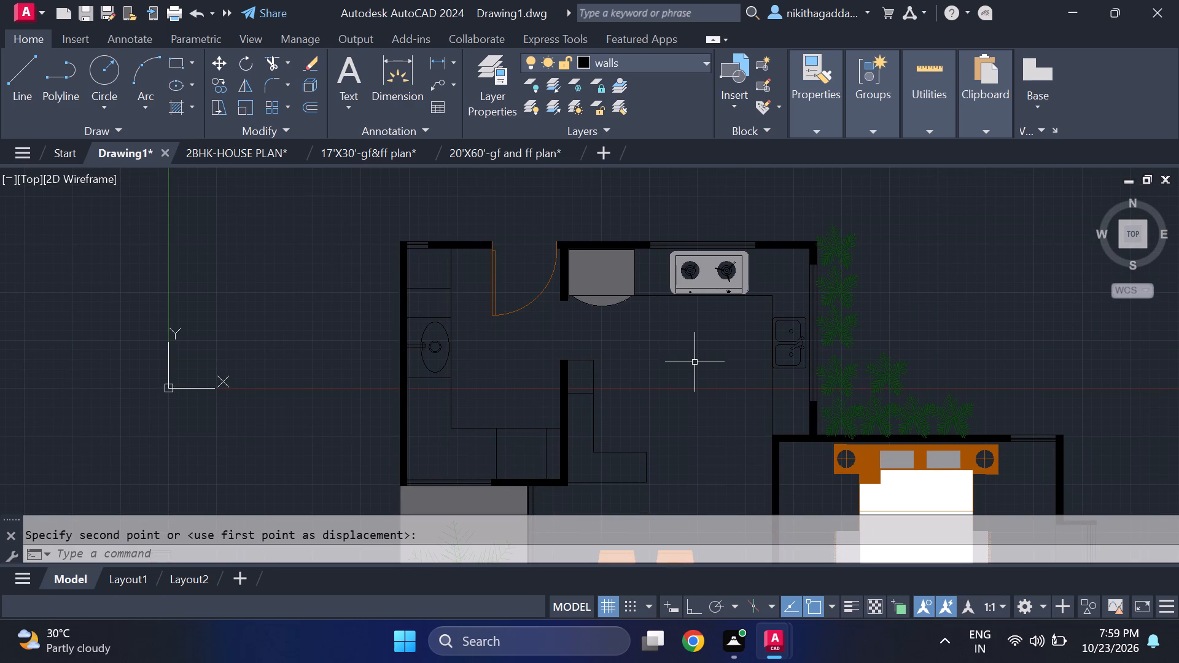
Change the kitchen stove's solid hatch colour to 99,100,102.
scroll(733, 244, up, 2)
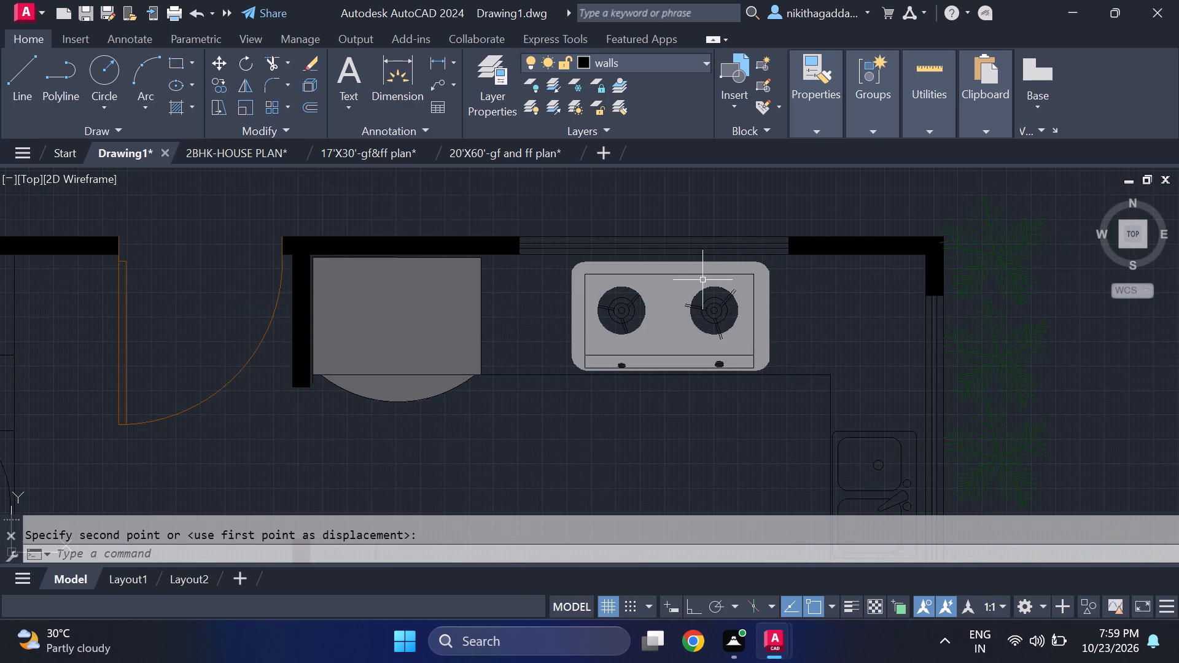
click(661, 290)
scroll(662, 290, up, 2)
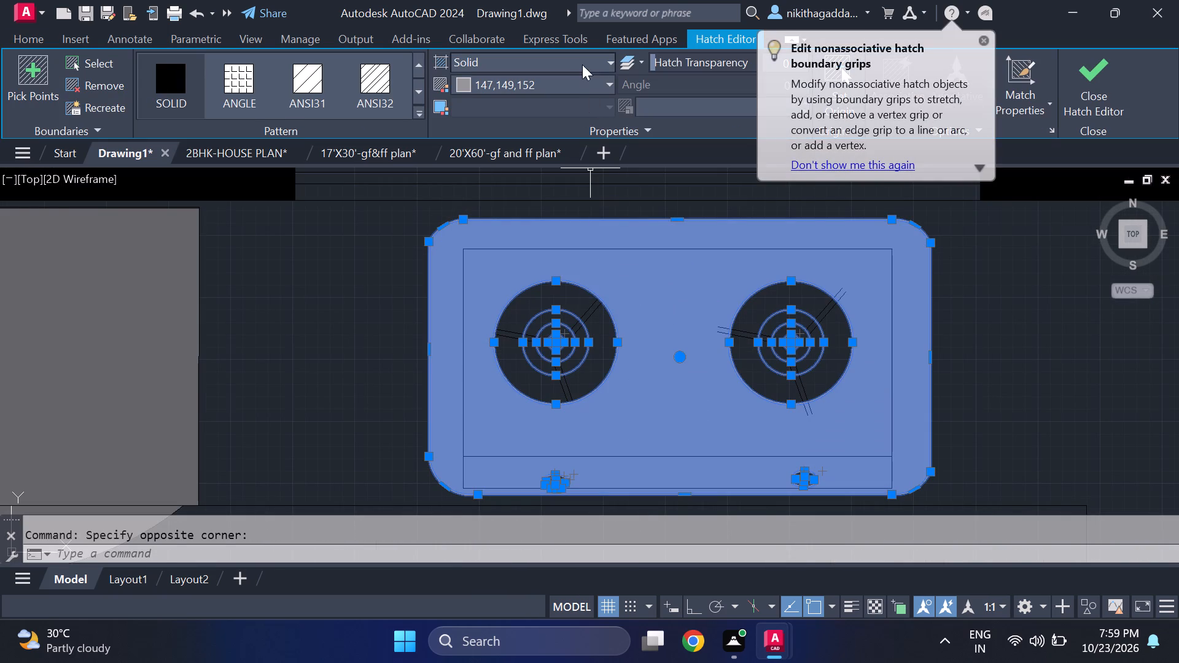
click(586, 87)
click(461, 164)
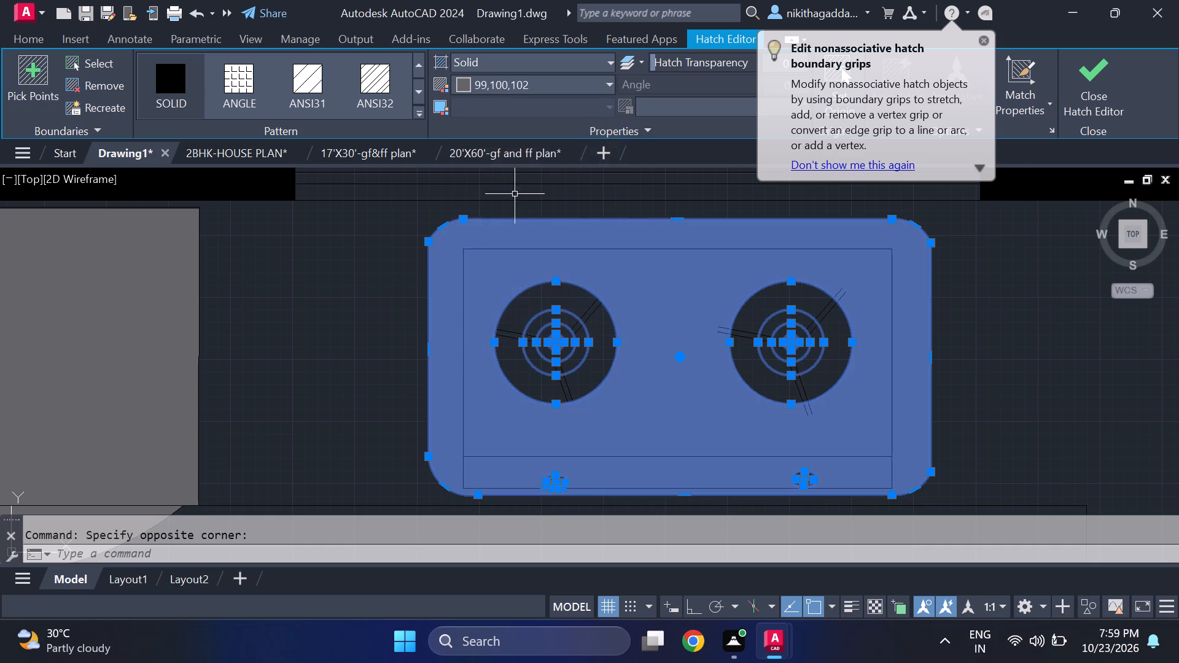
click(1104, 76)
Hatch the kitchen double sink on the east counter with a solid fill in colour 99,100,102.
scroll(974, 289, down, 4)
middle_drag(985, 406, 838, 354)
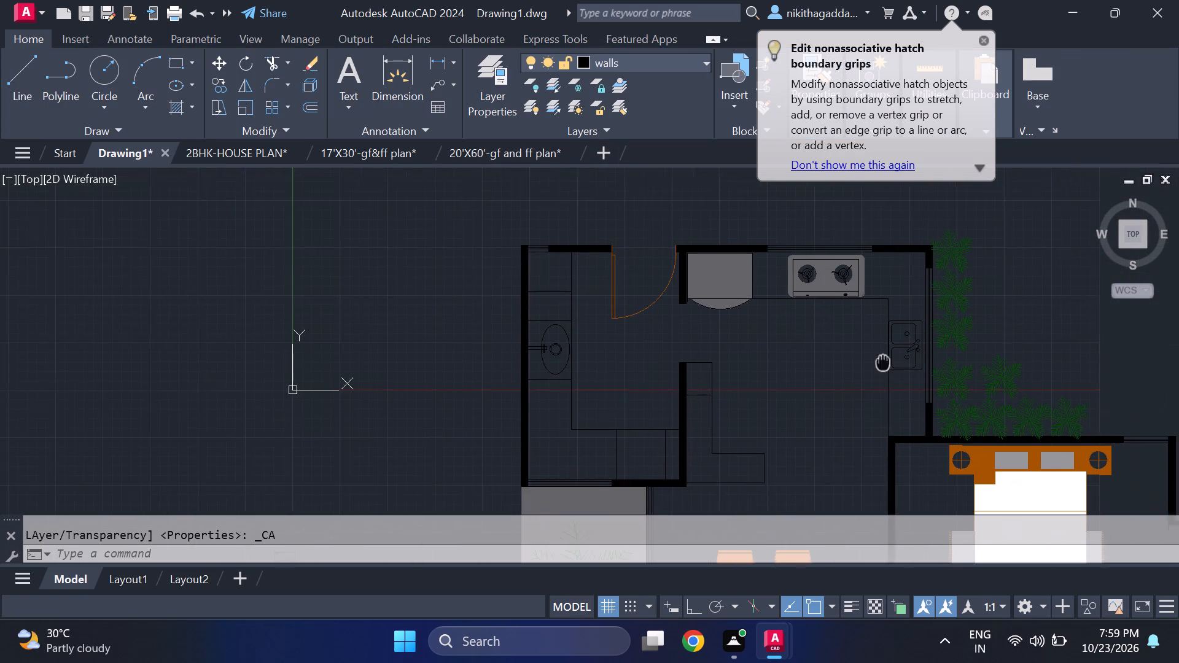
middle_drag(838, 354, 835, 354)
text(hatch)
key(Return)
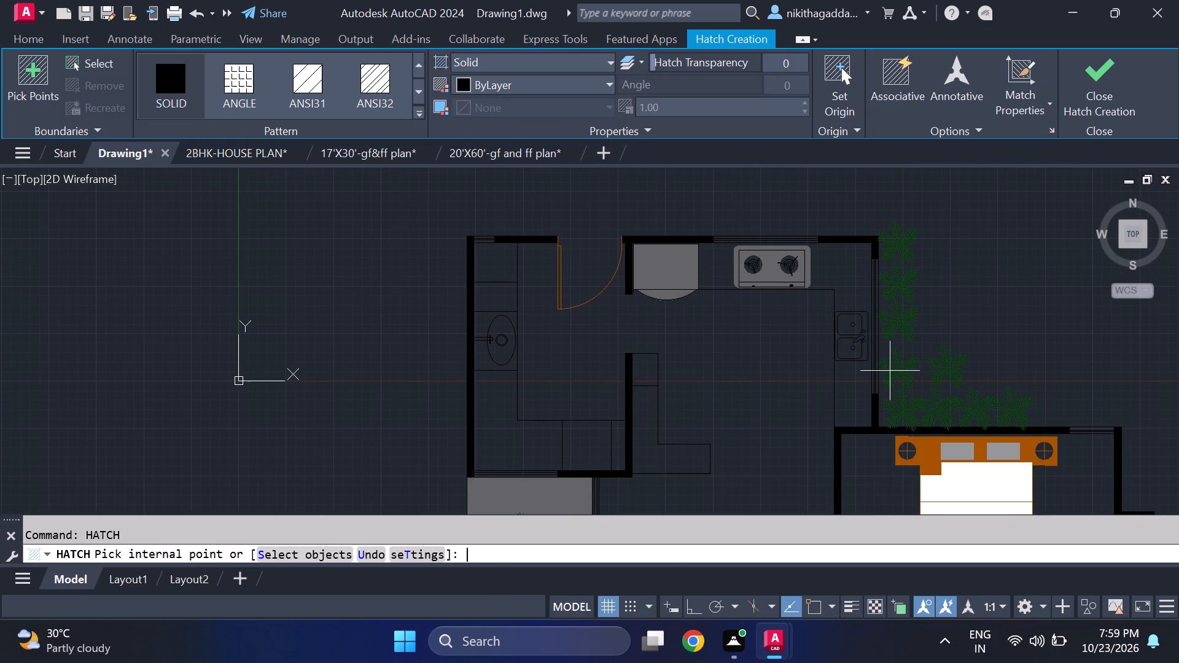
scroll(841, 331, up, 2)
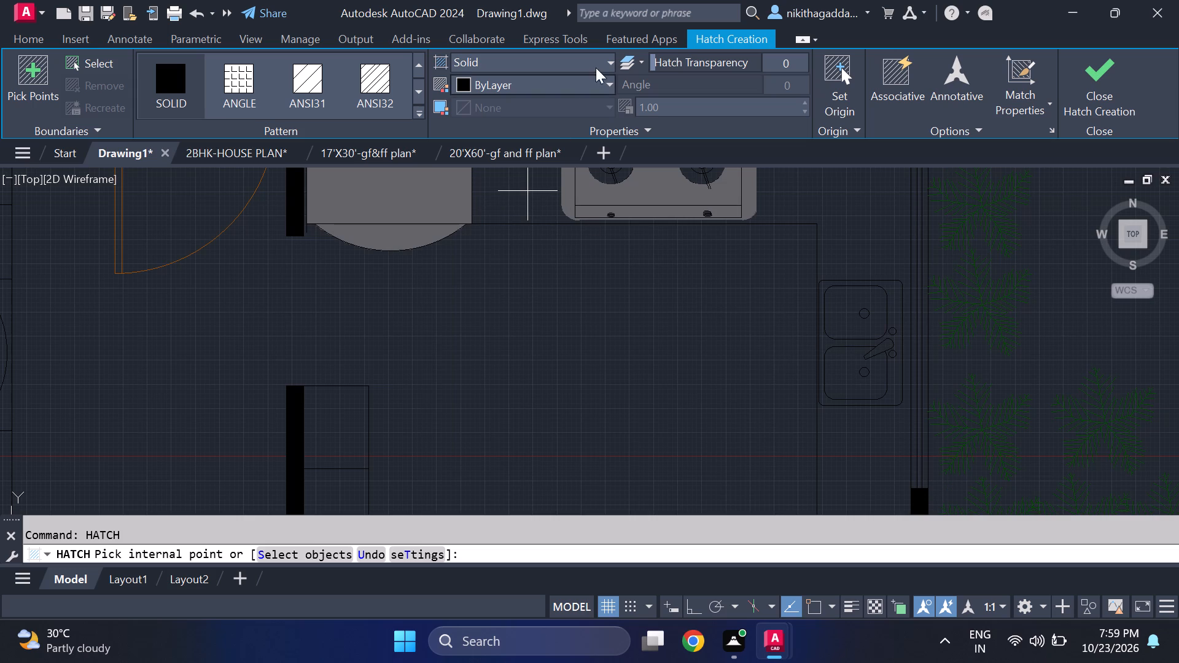
click(600, 86)
click(461, 190)
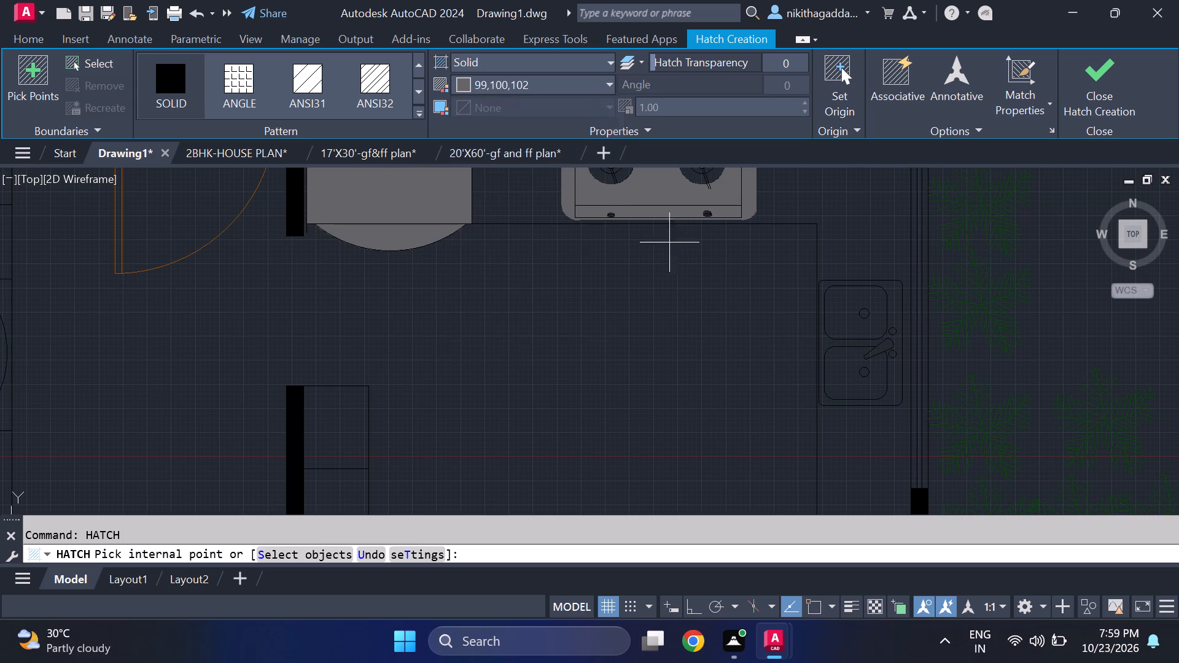
click(847, 368)
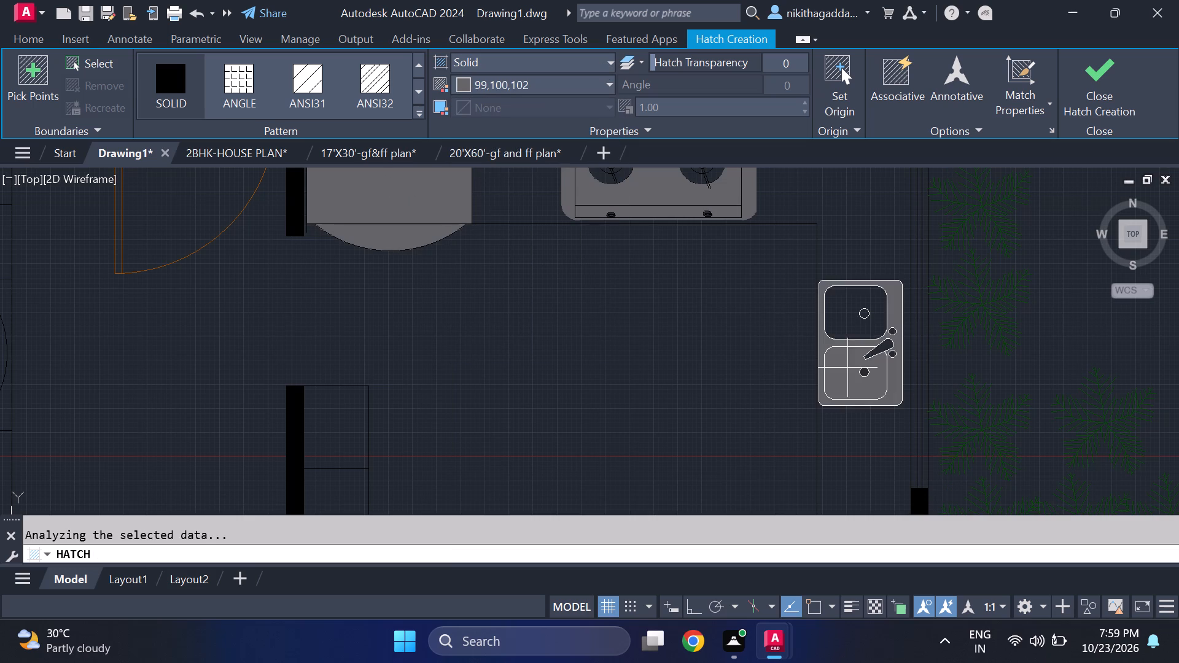
click(855, 311)
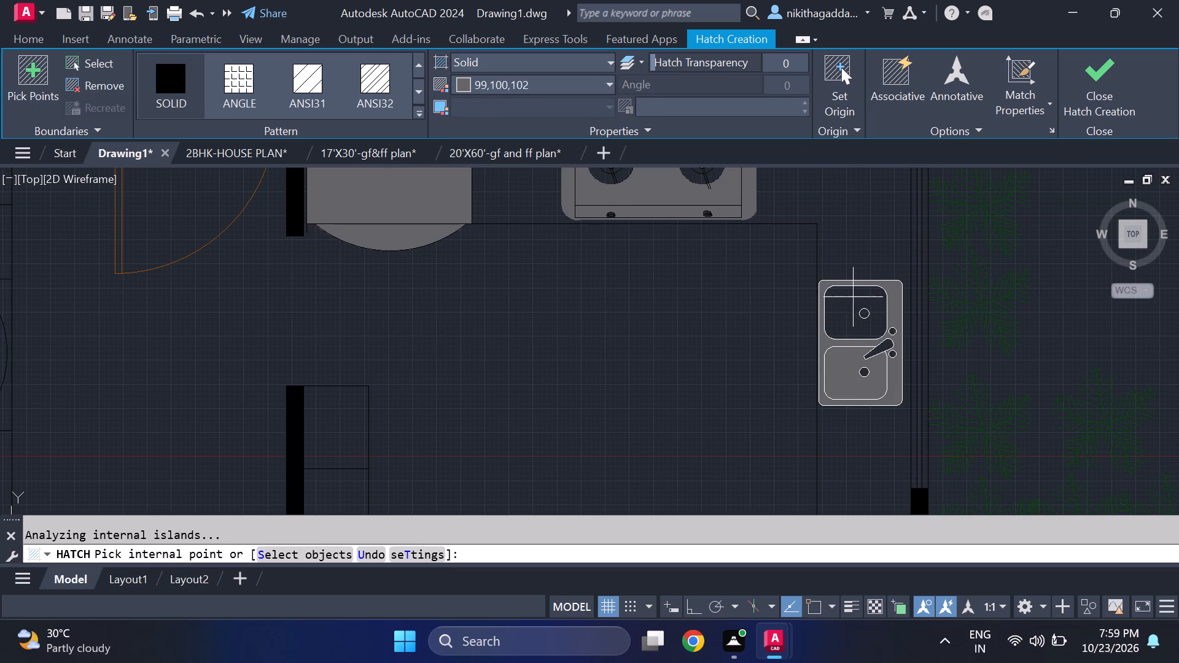
click(1087, 104)
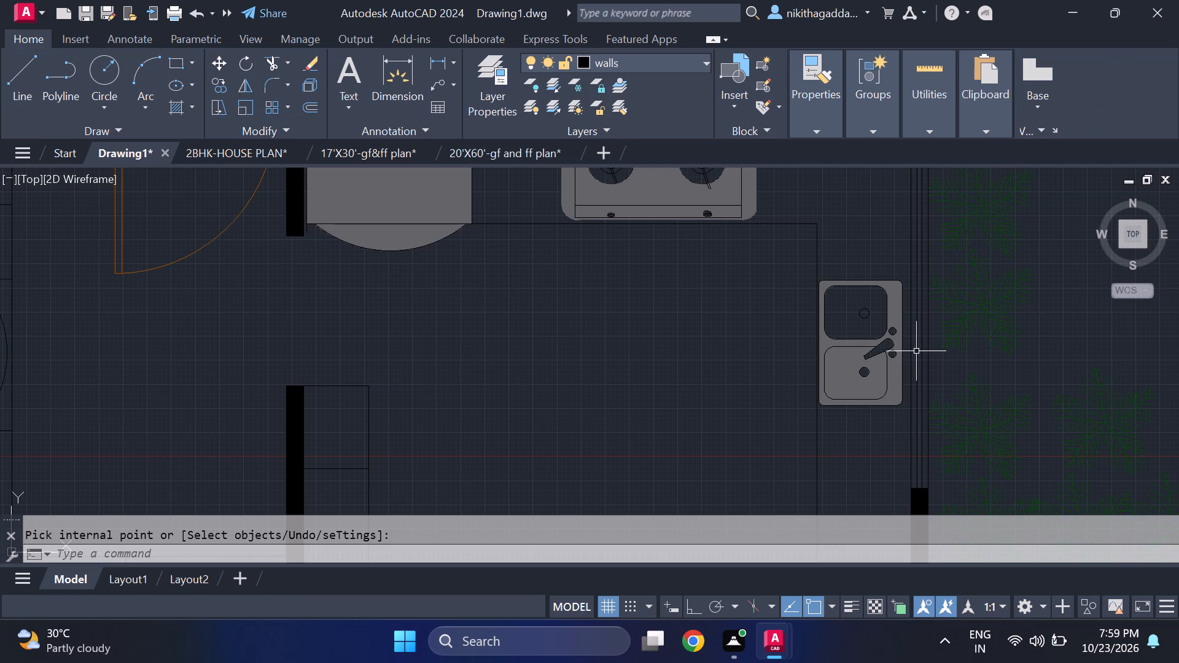
Hatch the double sink's north basin with the same solid 99,100,102 fill.
text(hatch)
key(Return)
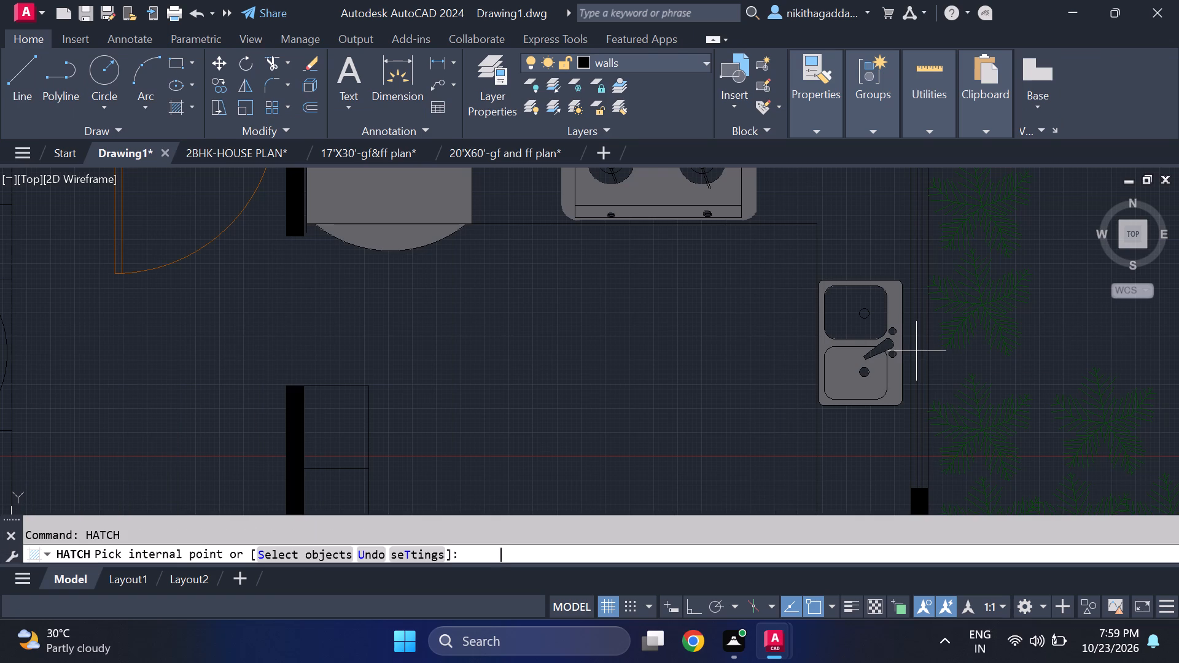
click(854, 325)
click(1119, 110)
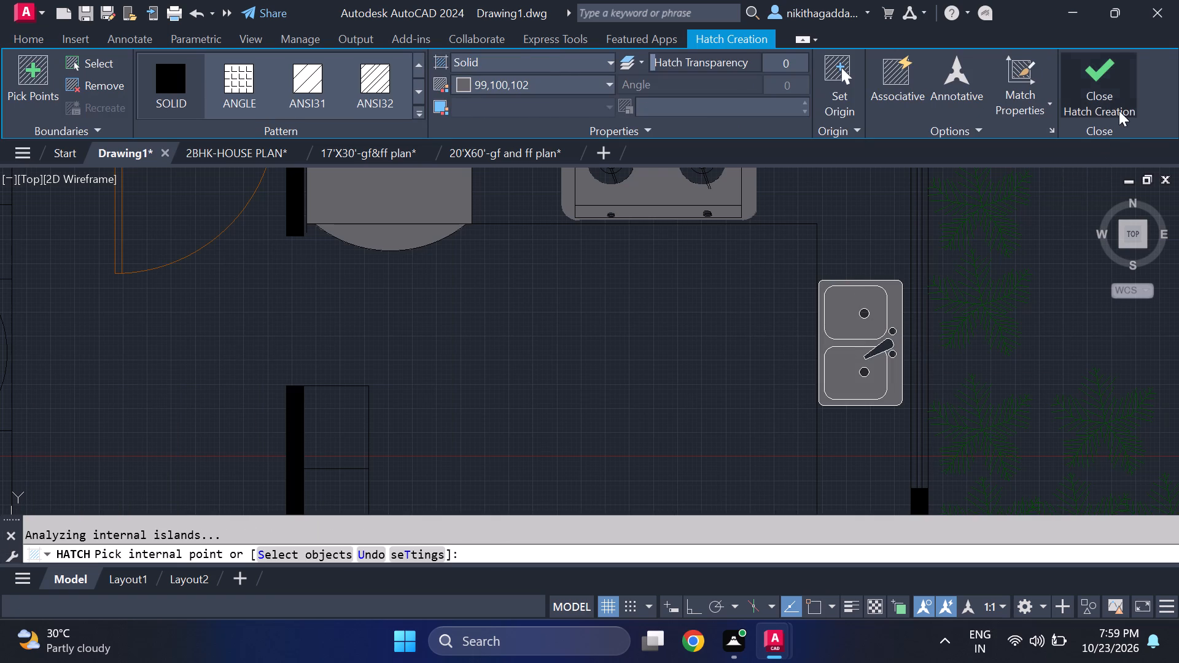
Hatch the washbasin on the west wall, including its surround, oval bowl, drain and tap, with a solid fill in colour 99,100,102.
scroll(874, 344, down, 5)
scroll(823, 383, up, 2)
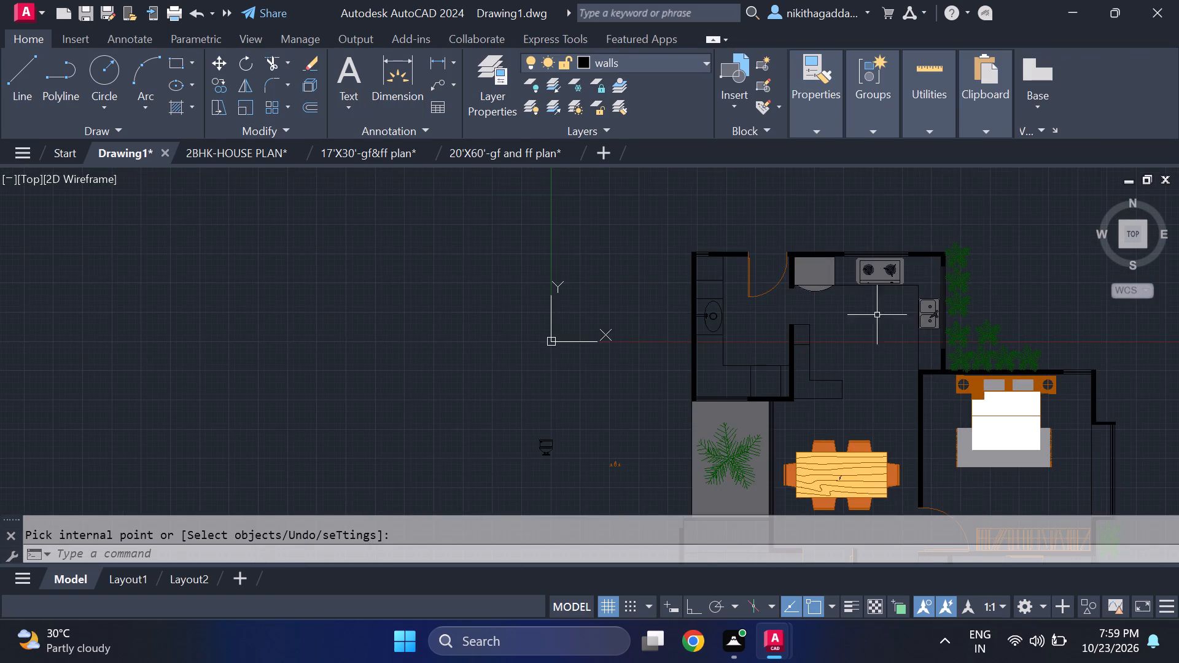
scroll(870, 324, up, 1)
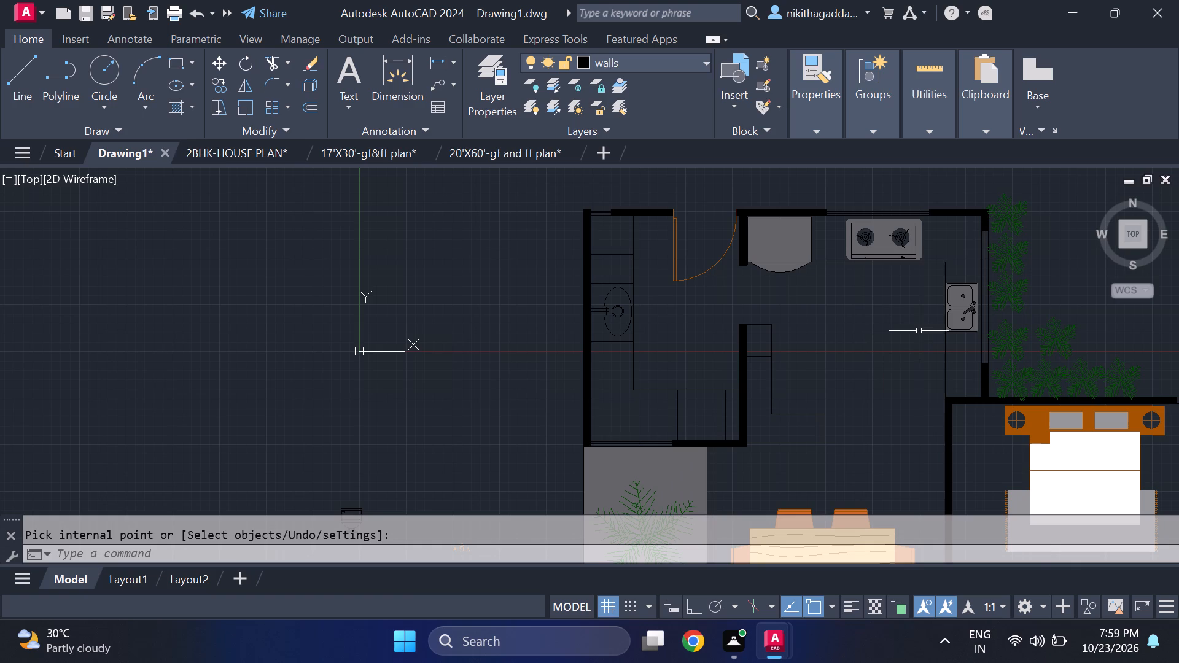
key(Escape)
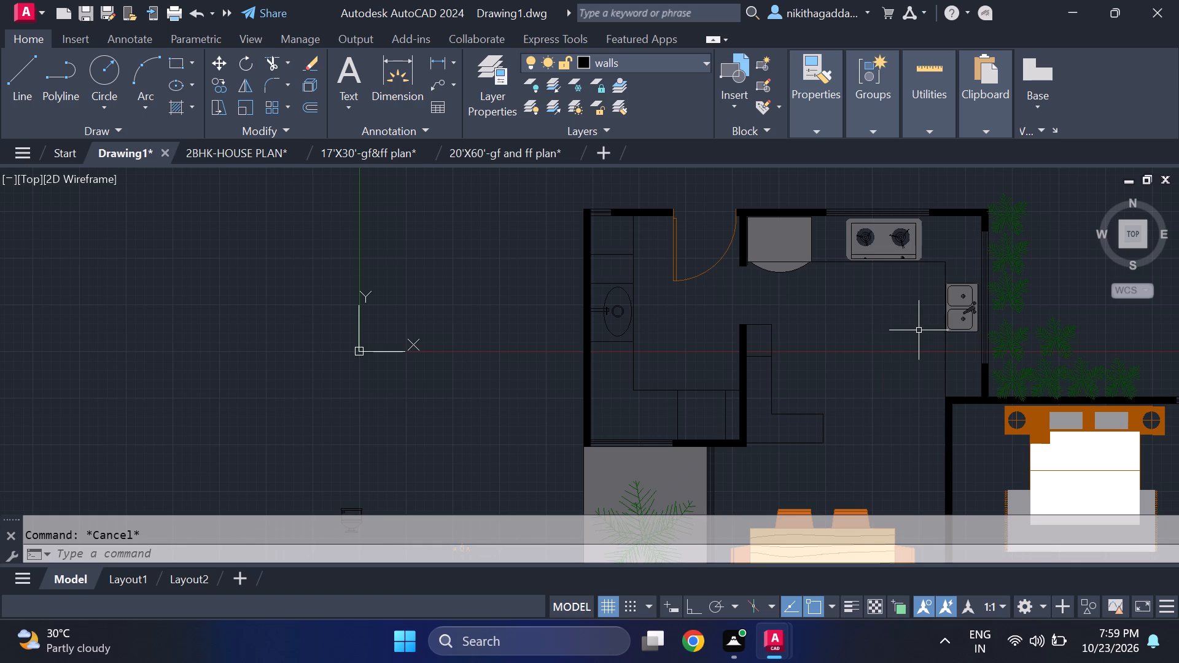
scroll(911, 328, up, 1)
middle_drag(911, 328, 915, 268)
scroll(904, 271, down, 4)
scroll(850, 297, up, 3)
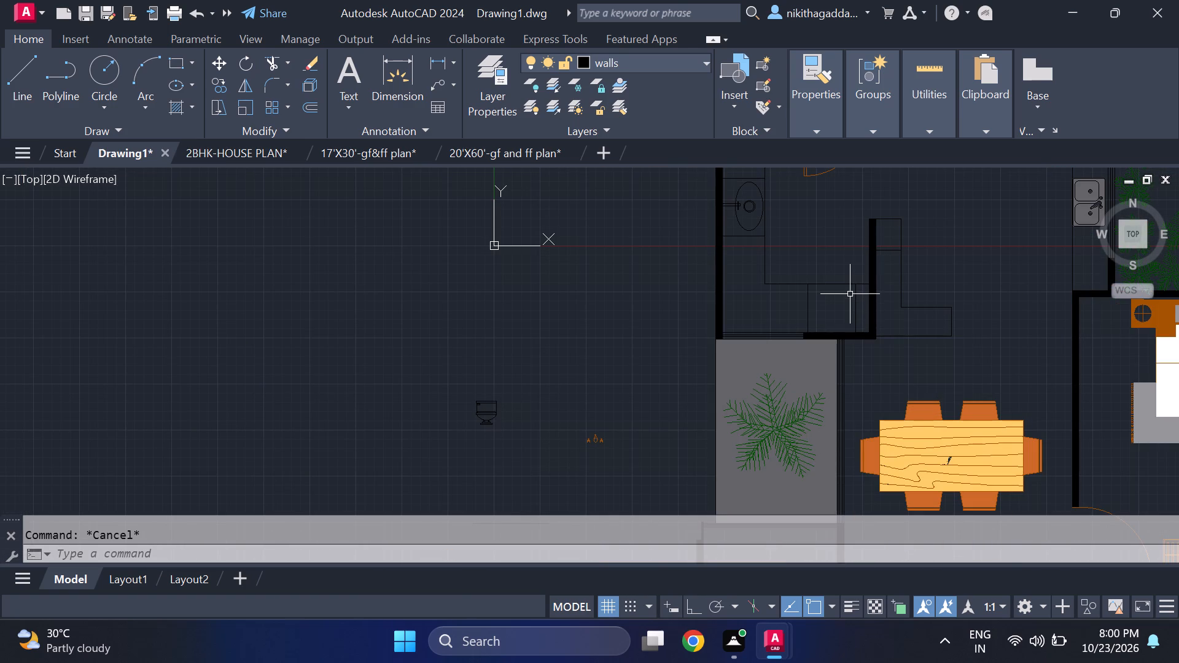
middle_drag(761, 247, 776, 342)
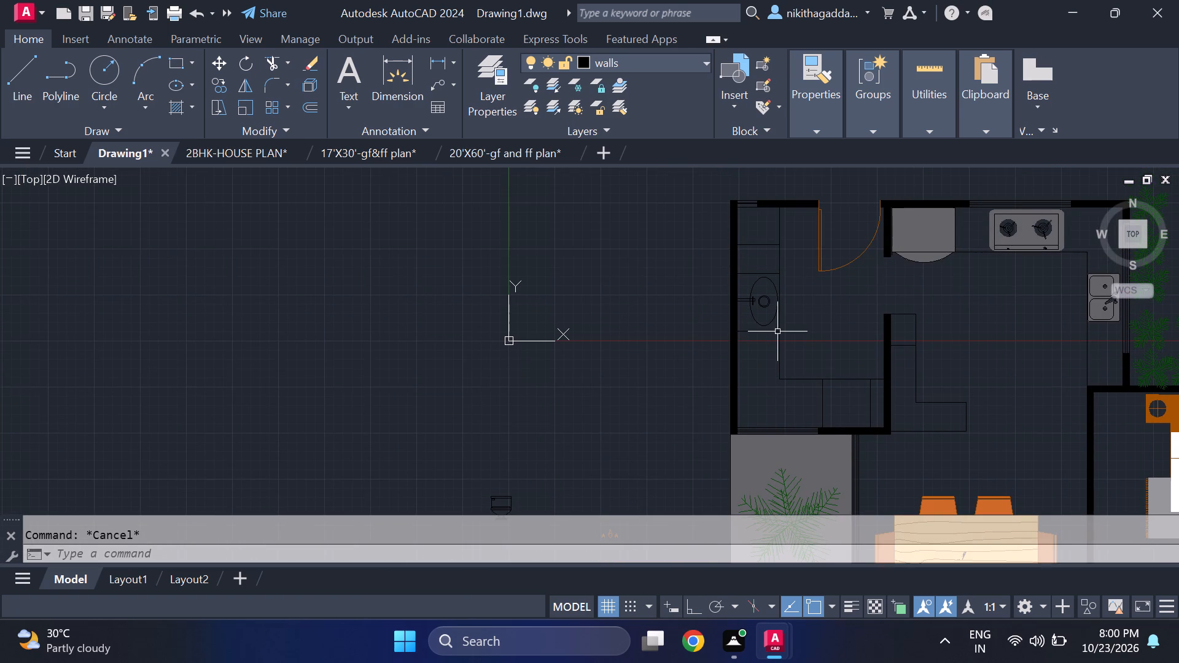
text(hatch)
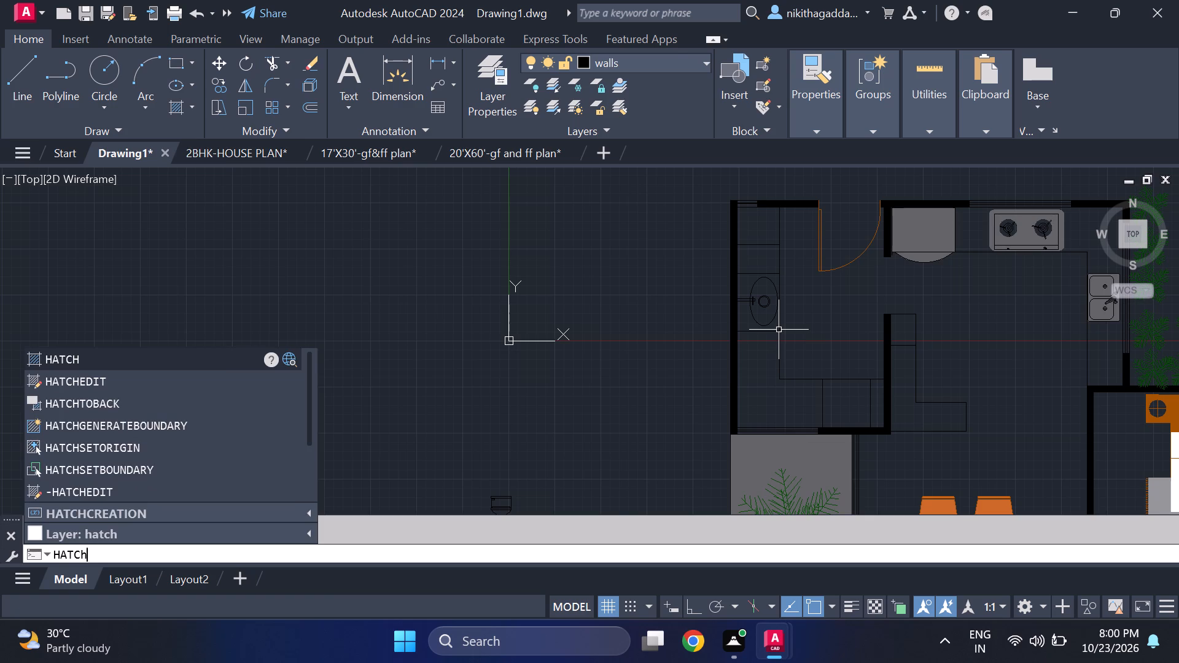
key(Return)
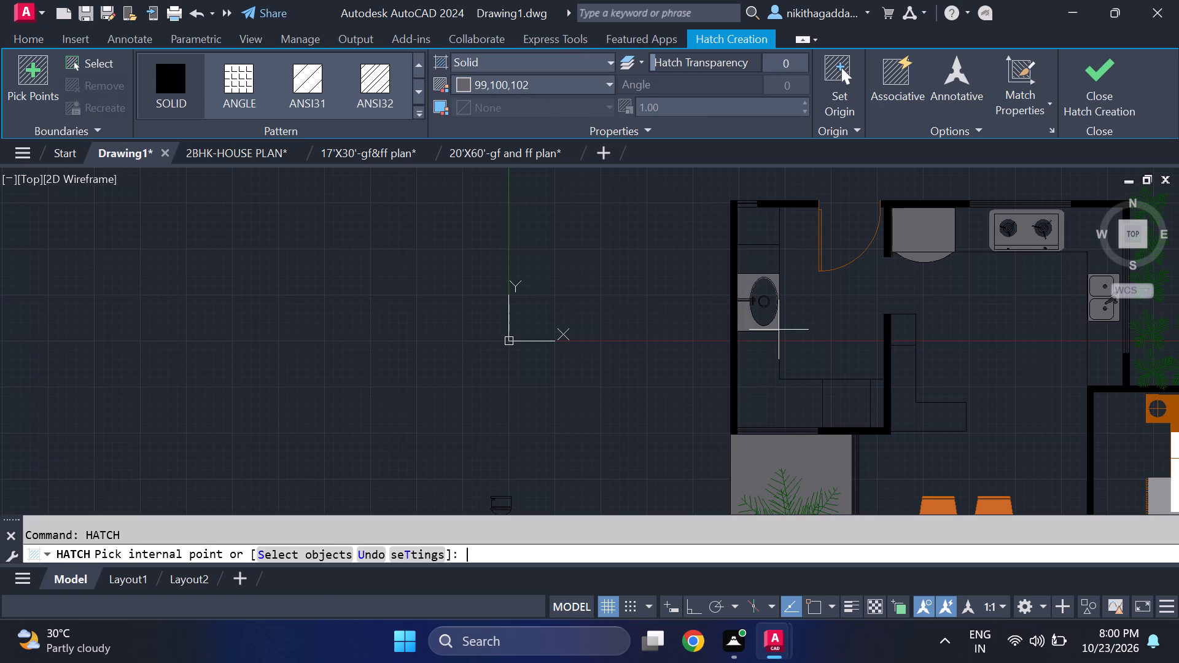
scroll(785, 300, up, 2)
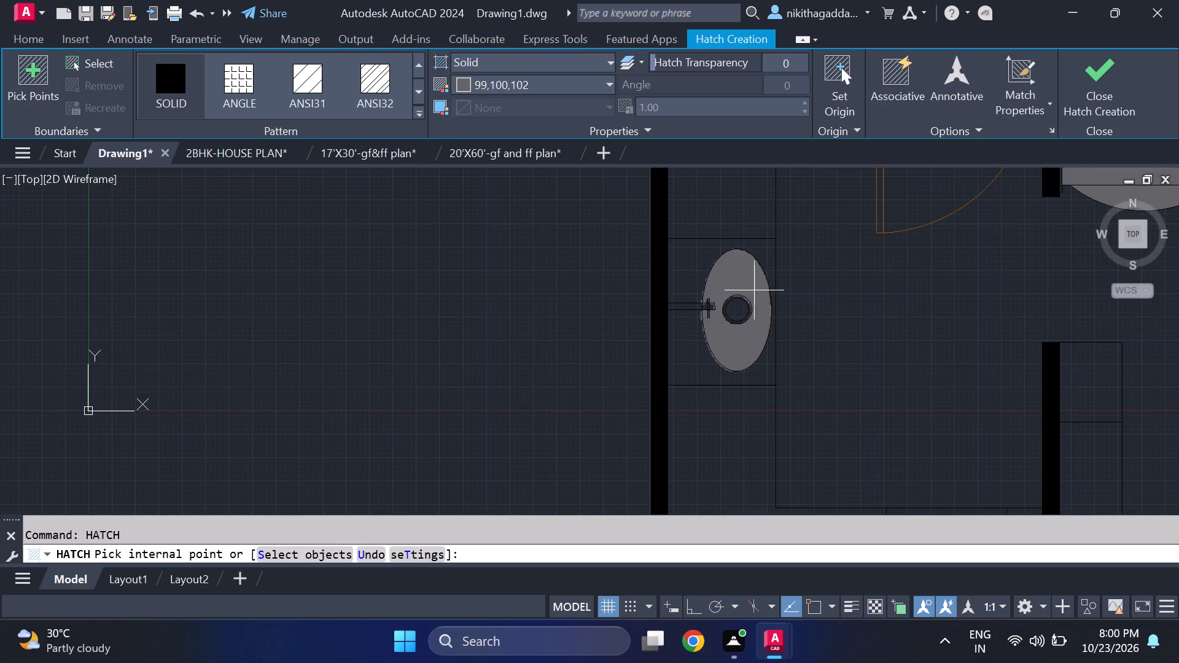
click(697, 279)
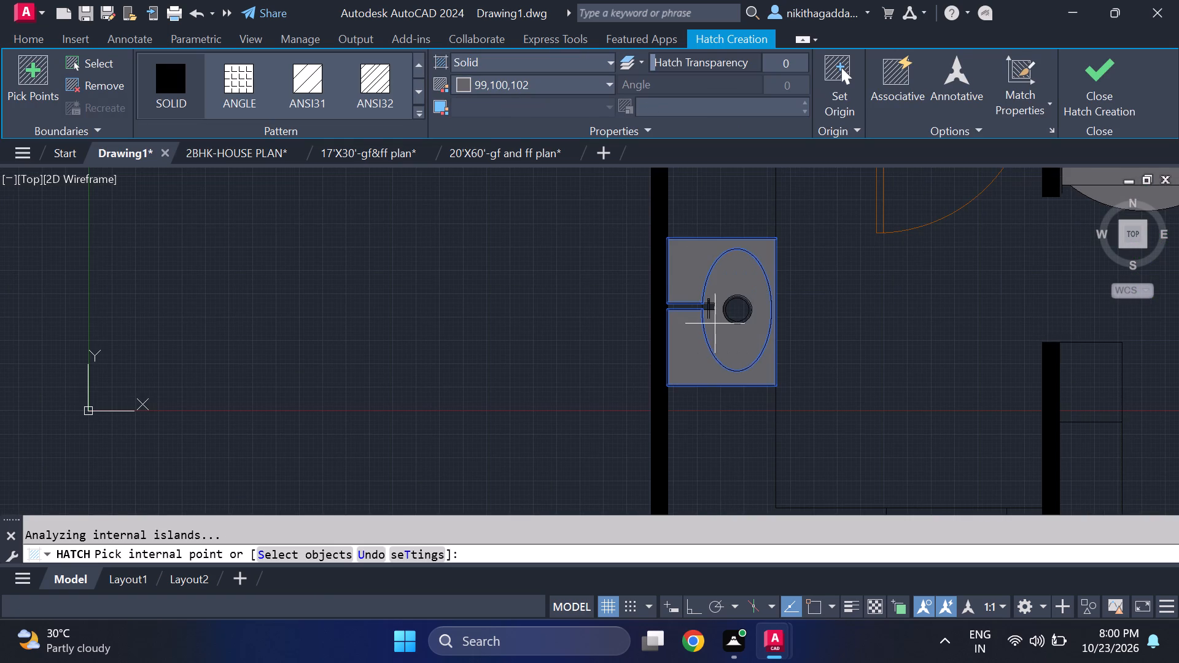
click(715, 324)
scroll(723, 316, up, 2)
click(750, 303)
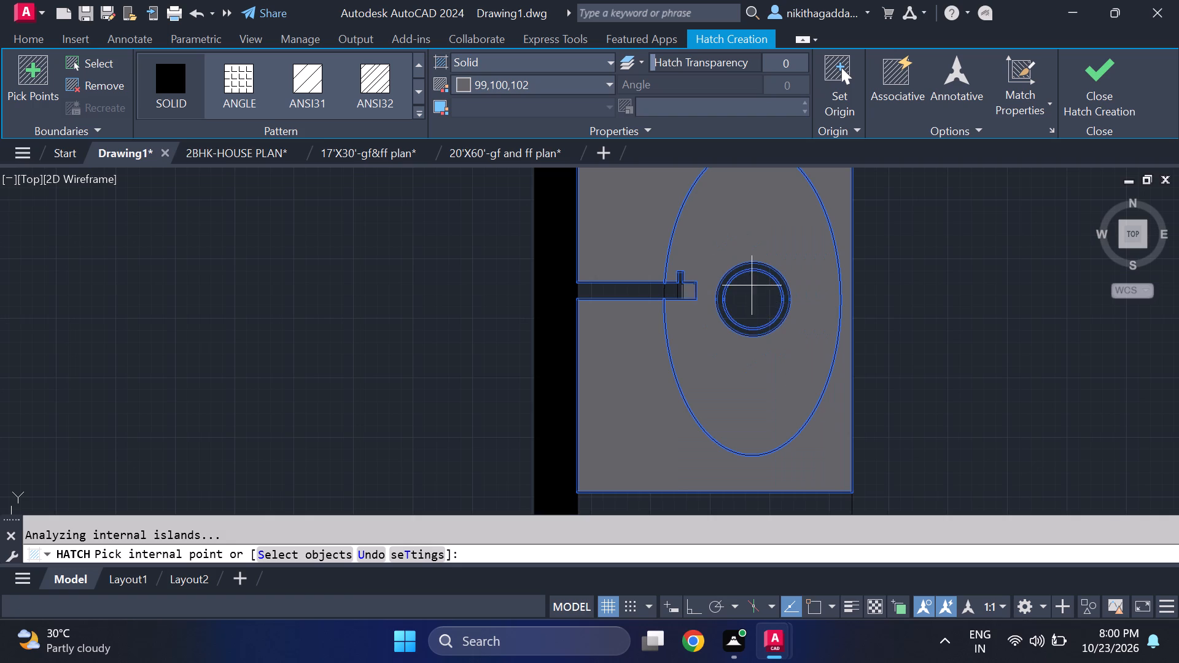
click(592, 295)
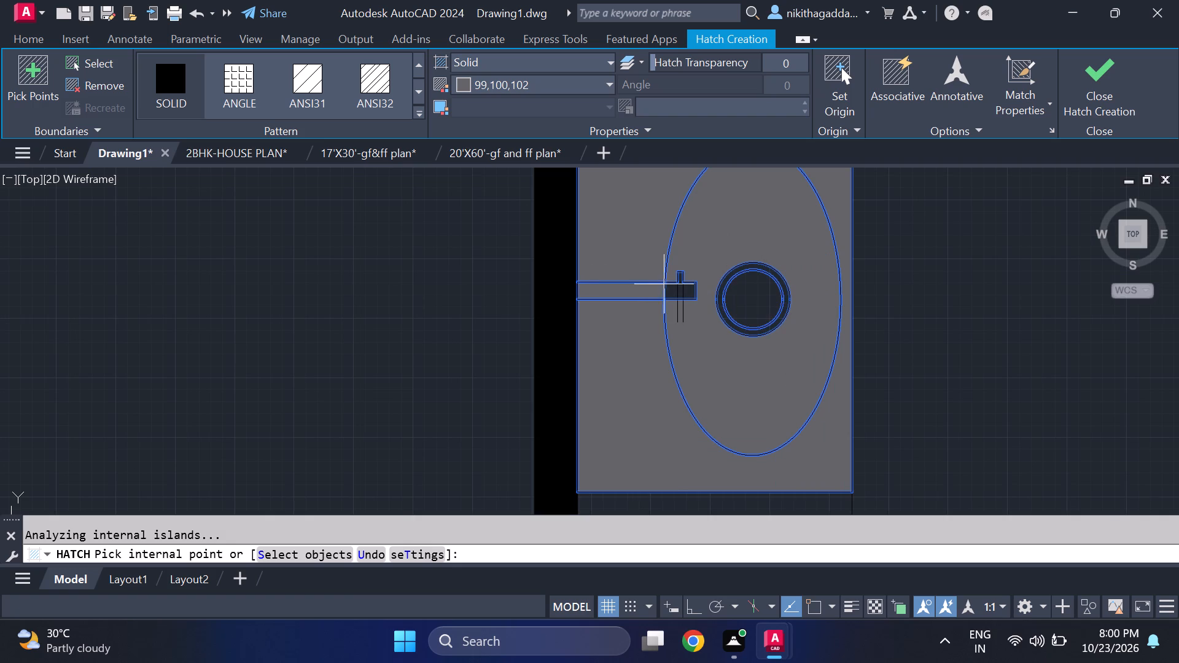
click(1121, 88)
Examine the counters around the washbasin, stove and double sink across the washbasin room and kitchen.
scroll(900, 273, down, 3)
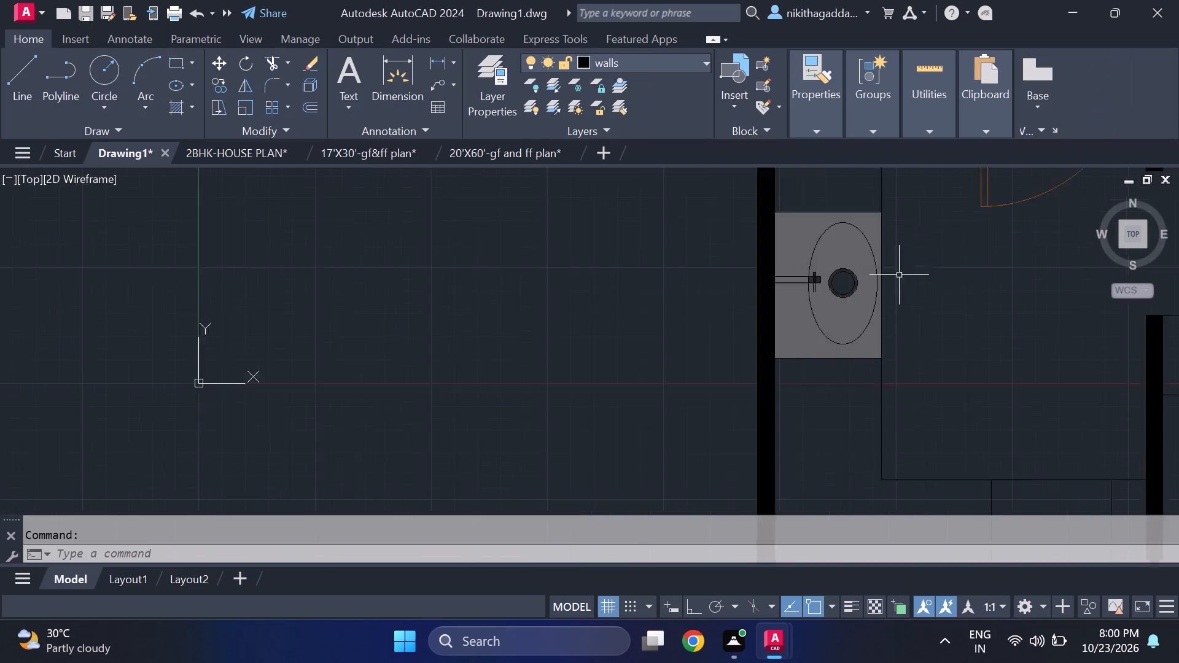
scroll(898, 280, down, 2)
scroll(895, 265, up, 2)
middle_drag(952, 306, 931, 353)
scroll(857, 356, up, 2)
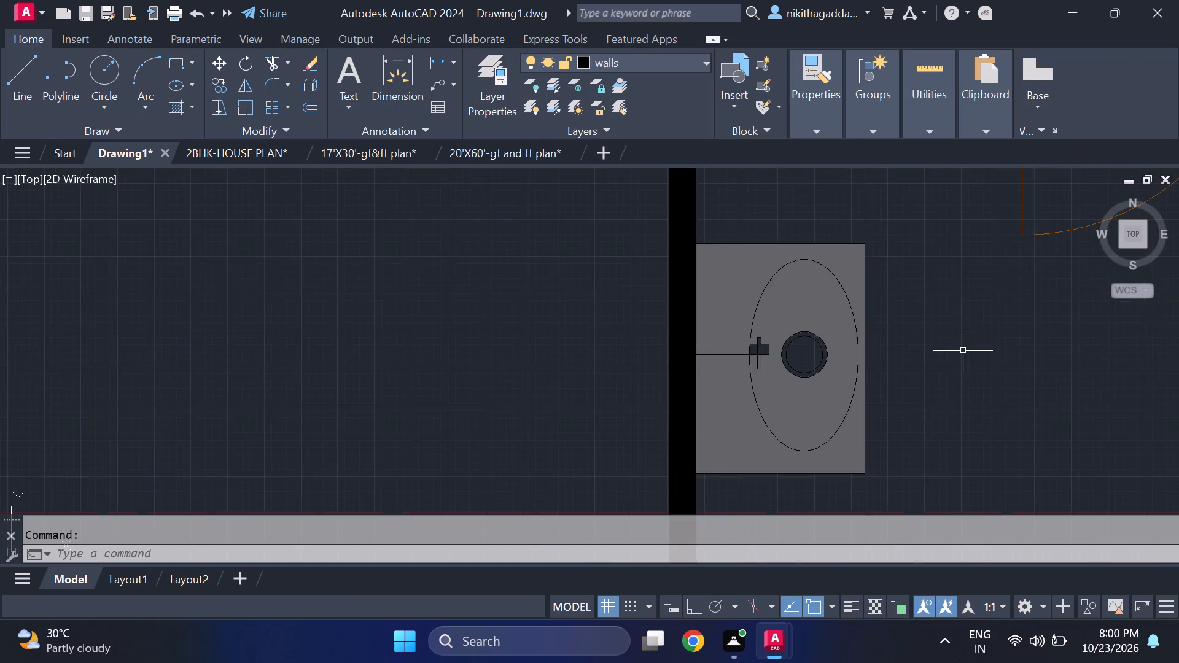
scroll(964, 343, up, 1)
middle_click(964, 341)
scroll(964, 343, down, 2)
middle_drag(956, 327, 954, 382)
scroll(933, 381, down, 2)
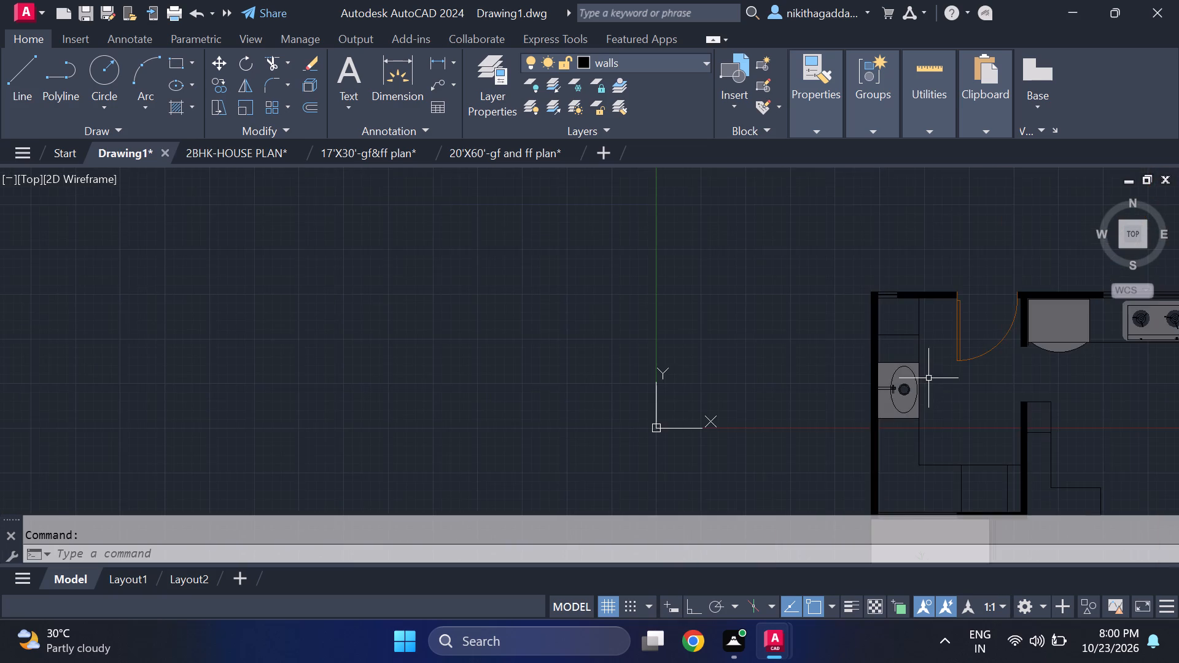
scroll(940, 391, up, 1)
middle_drag(940, 392, 877, 408)
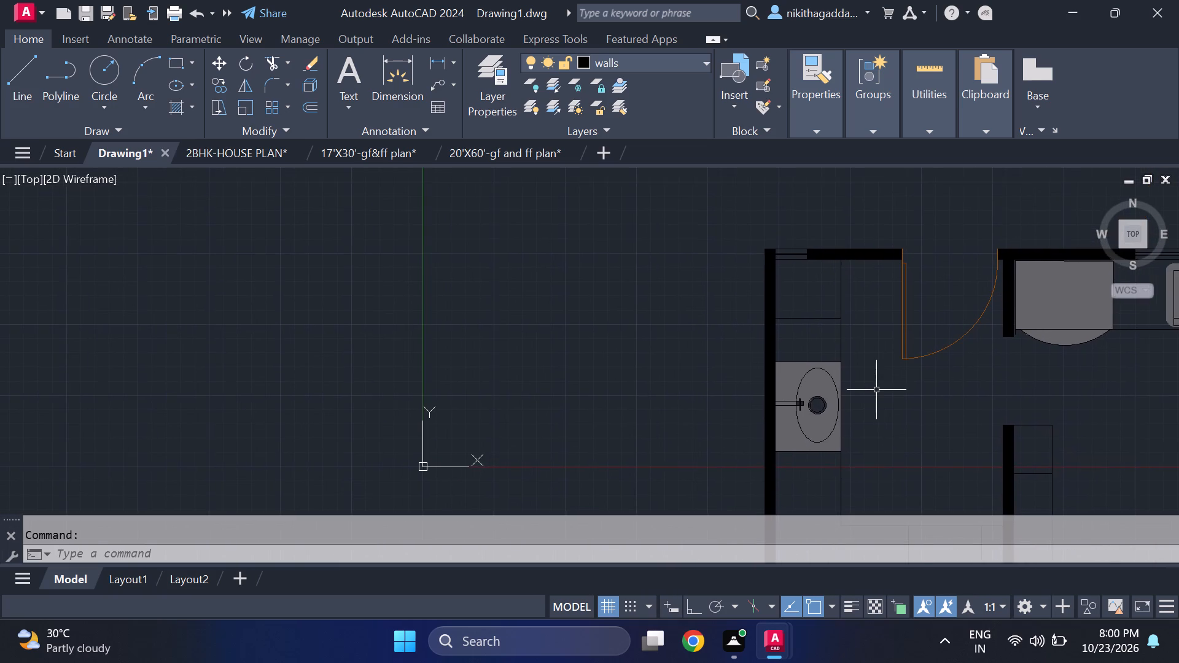
scroll(876, 390, down, 2)
middle_drag(889, 382, 890, 433)
scroll(889, 384, up, 1)
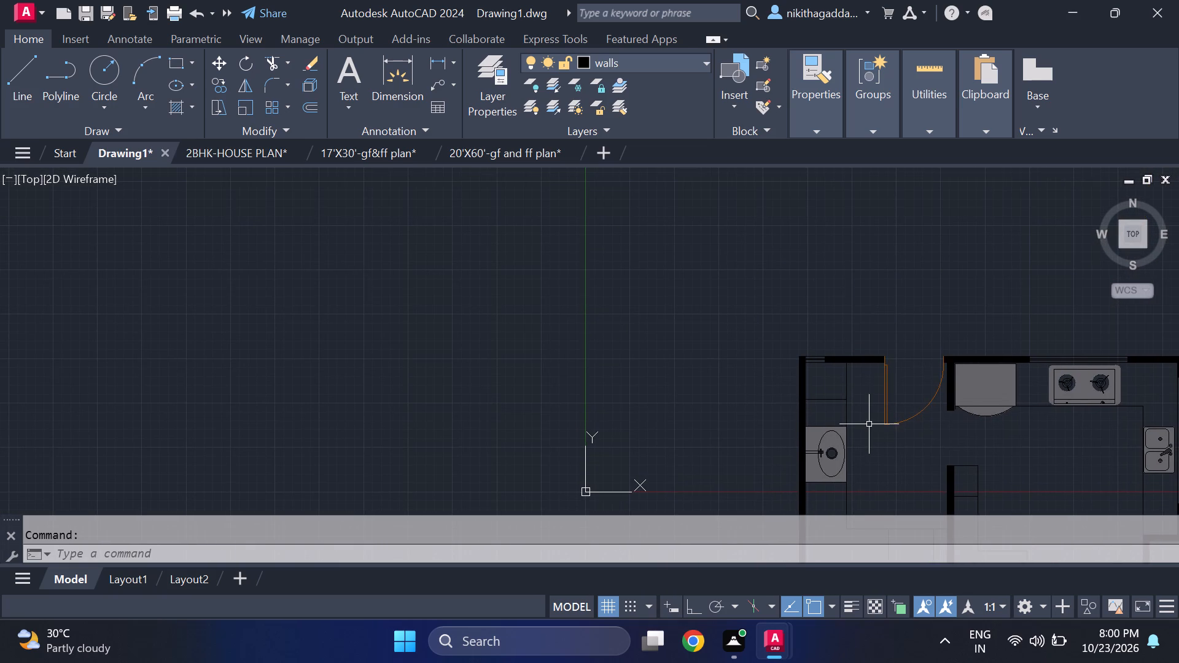
middle_drag(869, 423, 694, 284)
middle_drag(782, 406, 695, 377)
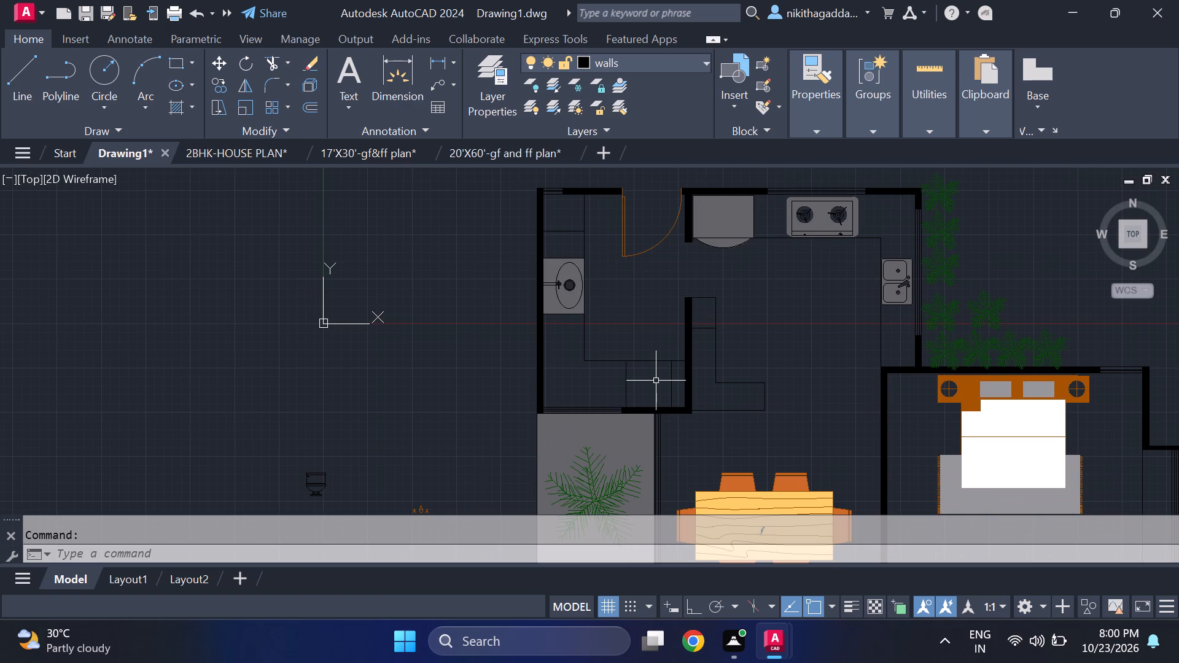
middle_drag(780, 365, 613, 419)
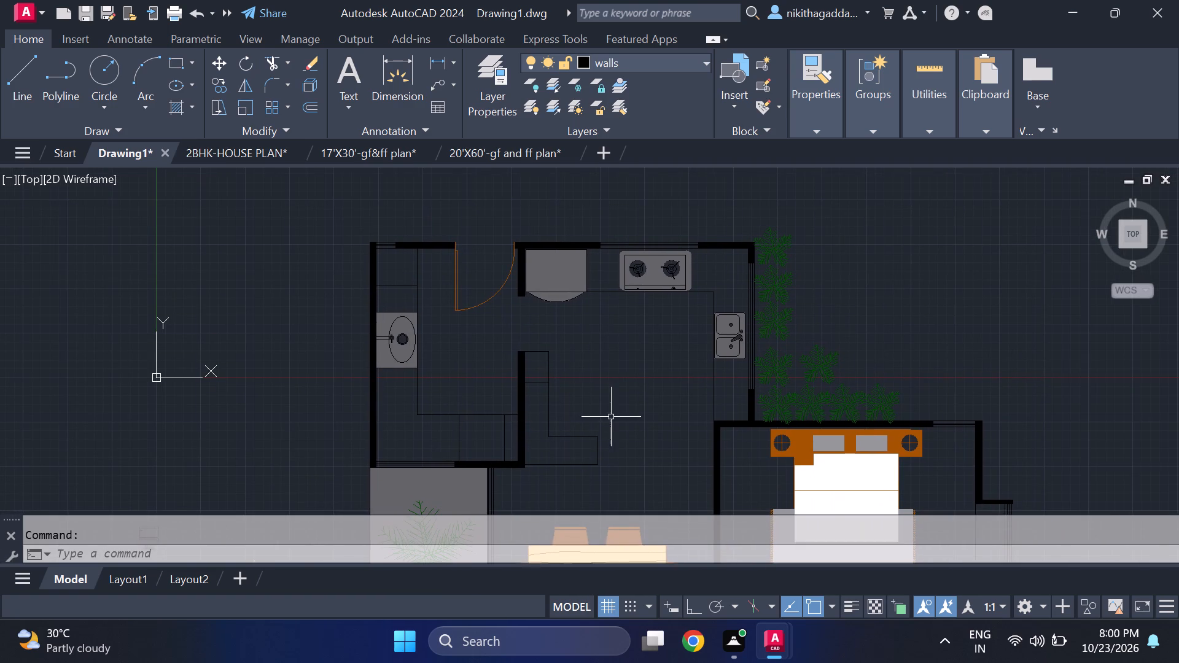
Set the solid hatch colour to 199,200,202 and try to fill the L-shaped kitchen counter around the stove and sink.
text(hatch)
key(Return)
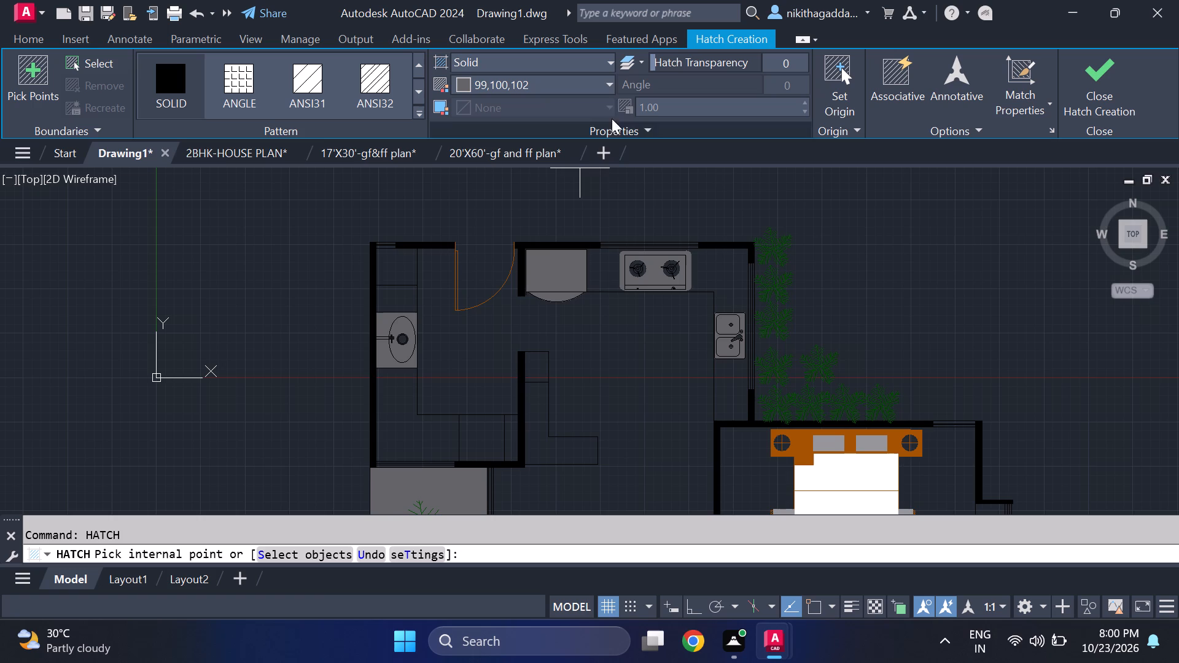
click(606, 94)
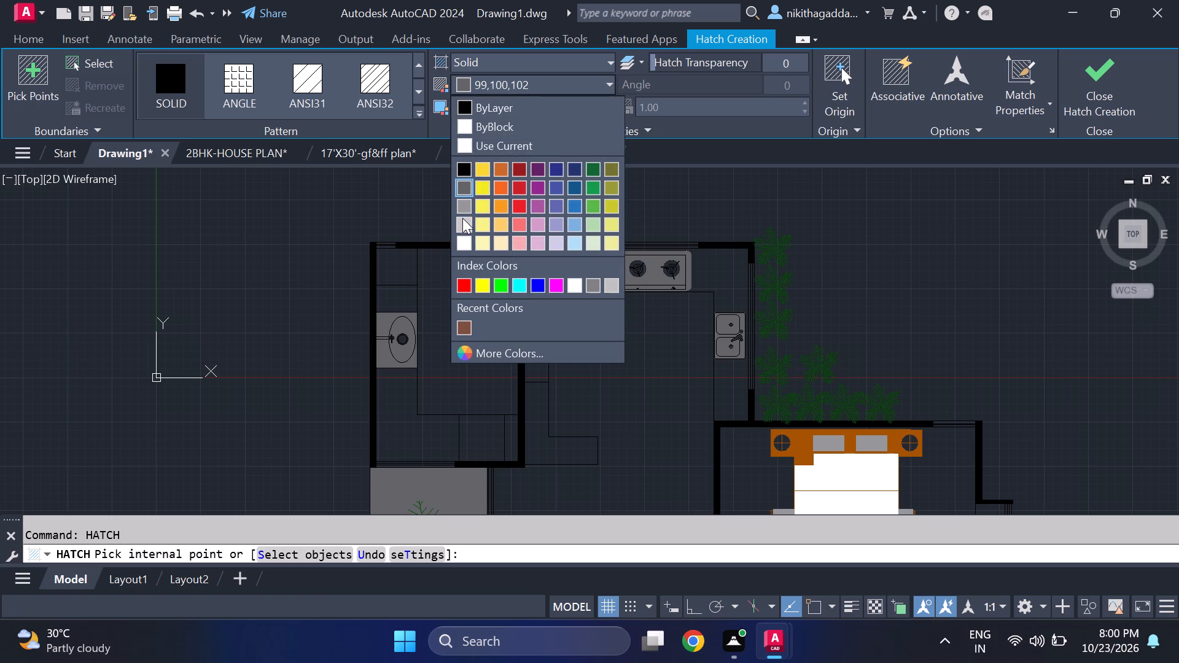
click(462, 218)
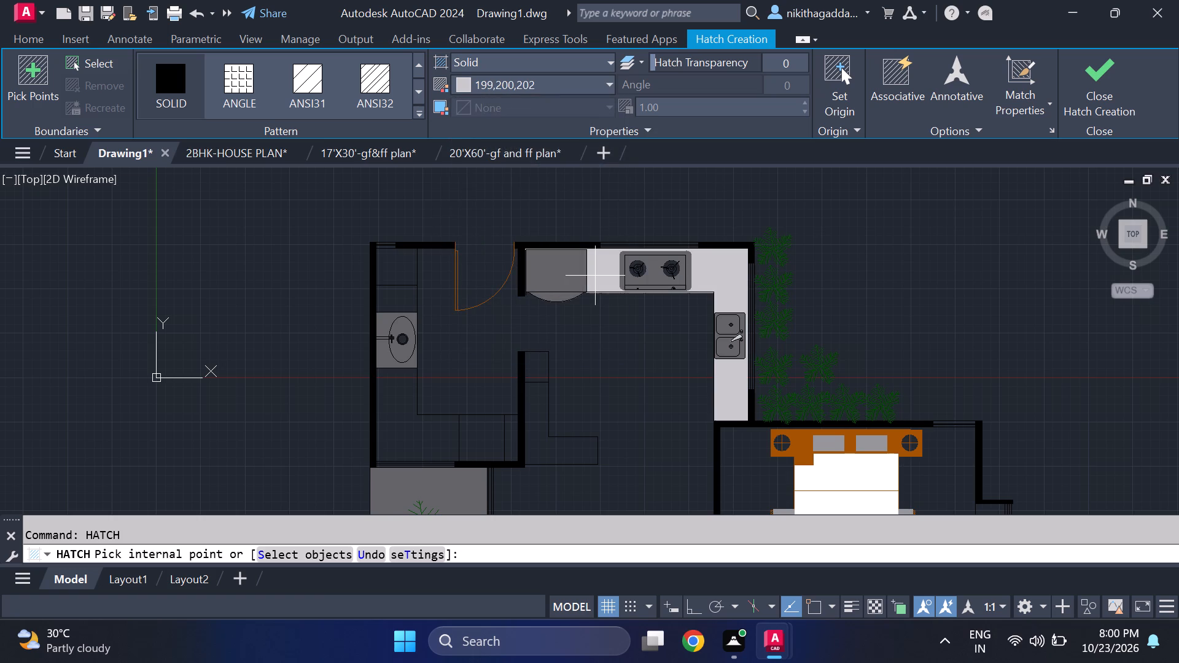
click(595, 276)
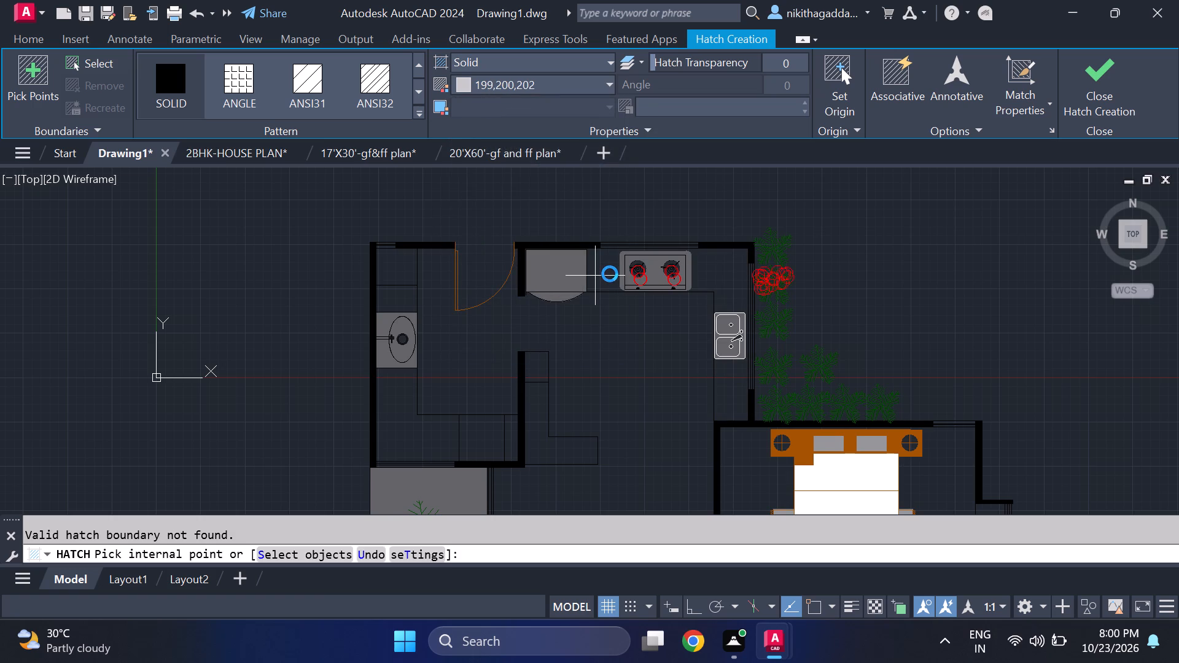
click(606, 273)
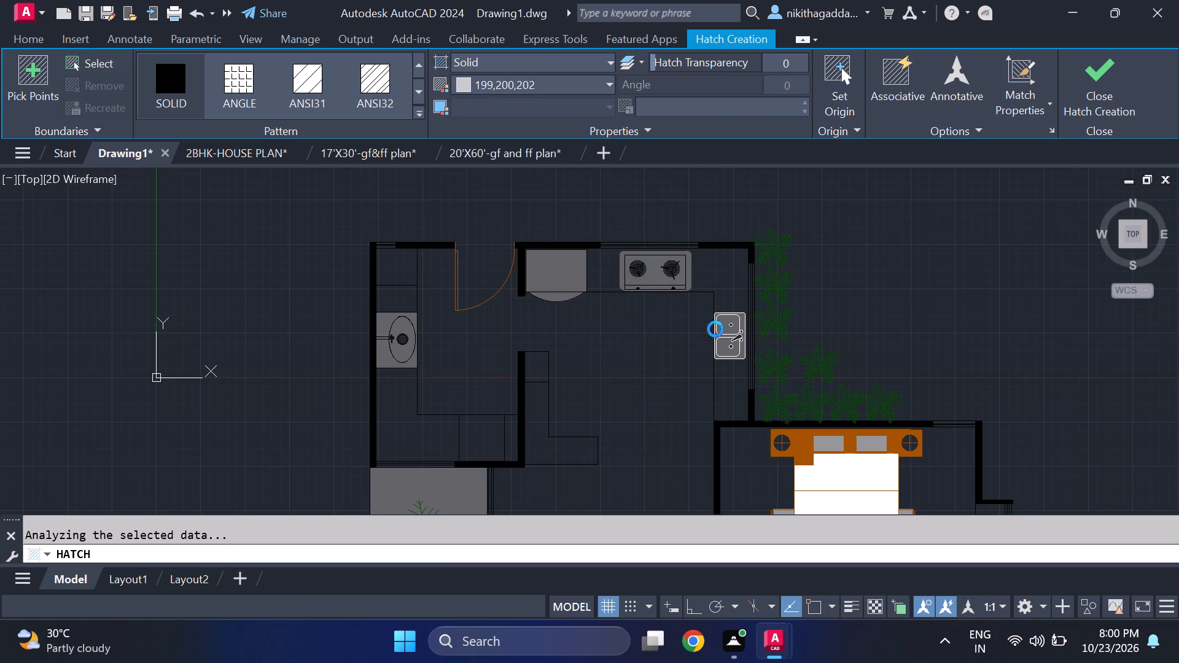
scroll(738, 375, up, 1)
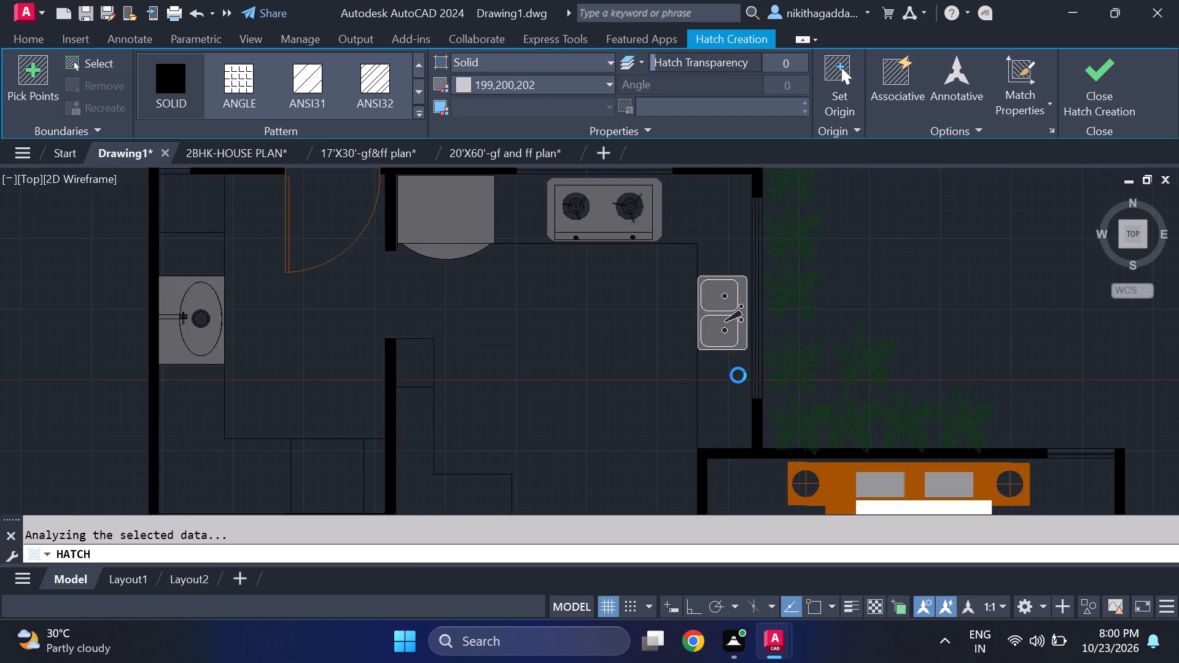
scroll(738, 375, up, 1)
scroll(738, 375, down, 3)
scroll(688, 296, up, 4)
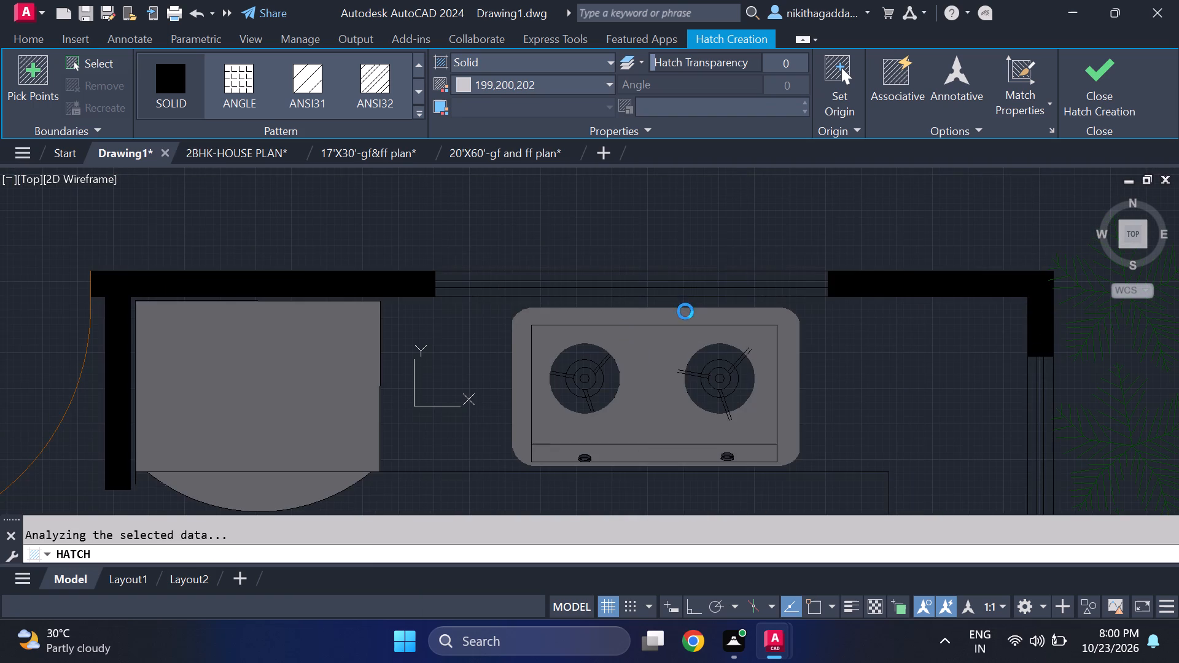
click(827, 375)
key(Escape)
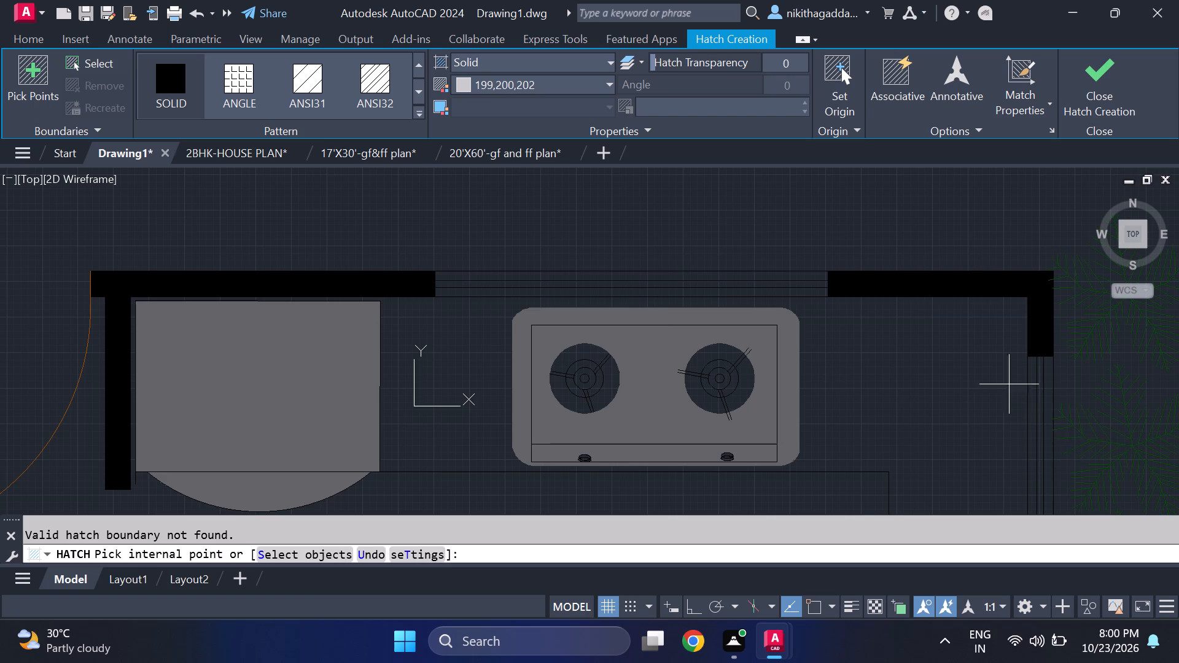
scroll(988, 372, down, 1)
click(1108, 91)
Hatch all counter segments north and south of the washbasin, including the run along the room's south wall, in solid 199,200,202.
scroll(888, 369, down, 3)
scroll(878, 381, up, 3)
middle_drag(704, 452, 451, 370)
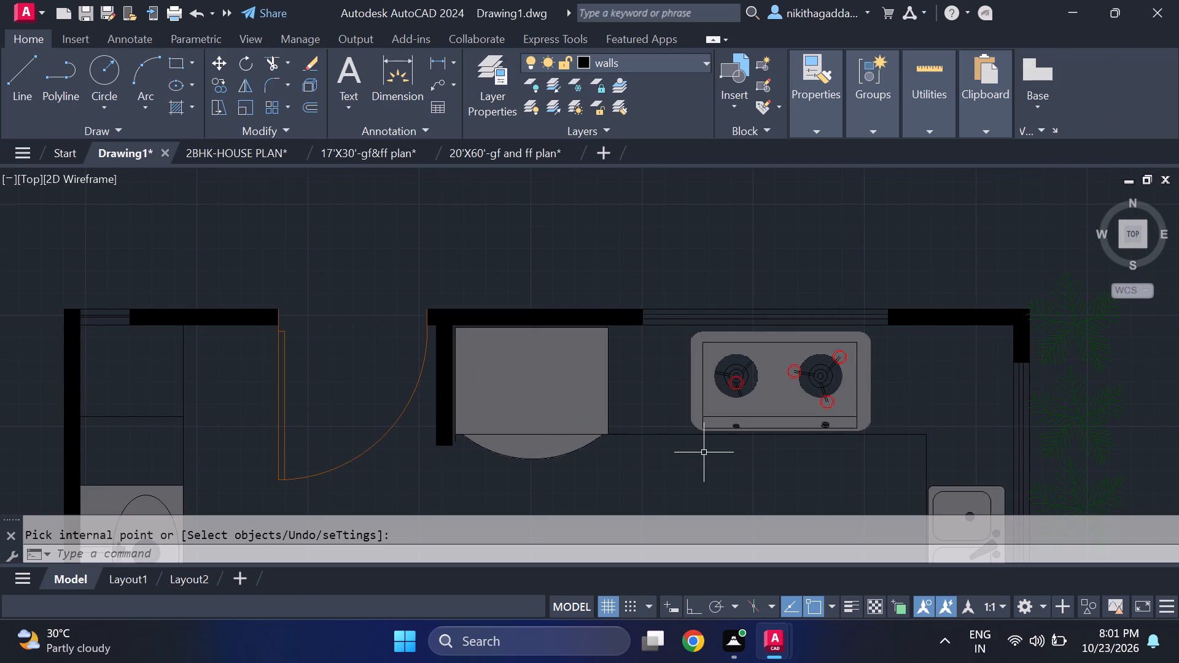
middle_drag(451, 370, 434, 366)
scroll(515, 314, down, 4)
scroll(576, 344, up, 4)
middle_drag(543, 319, 553, 424)
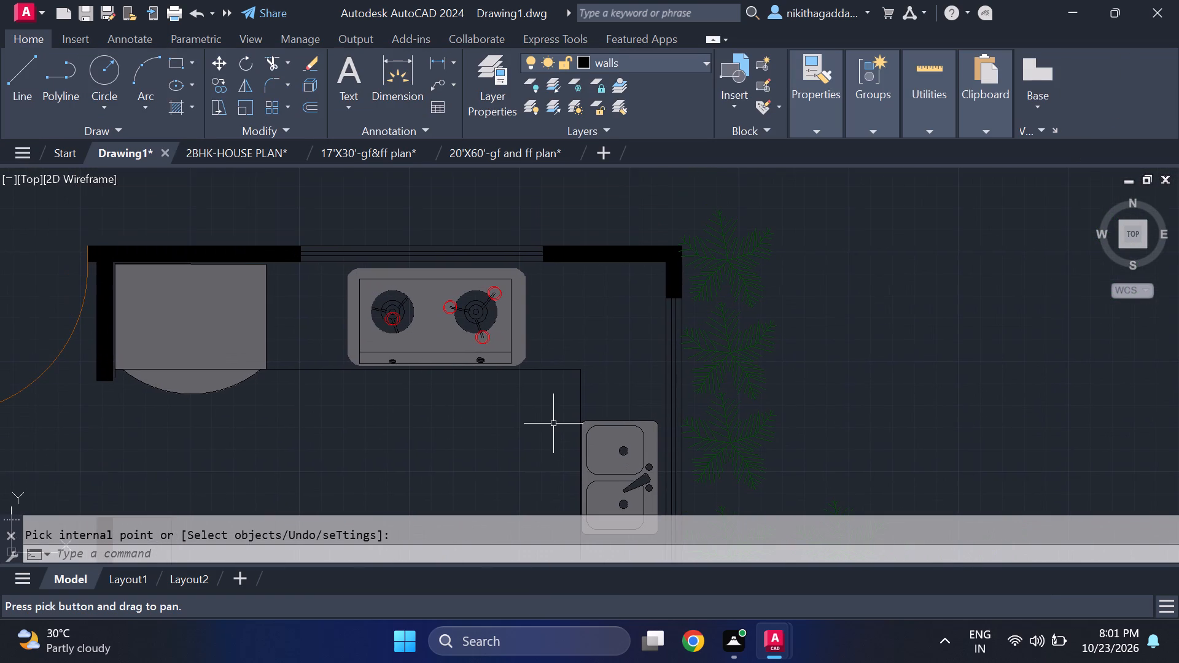
text(hatch)
key(Return)
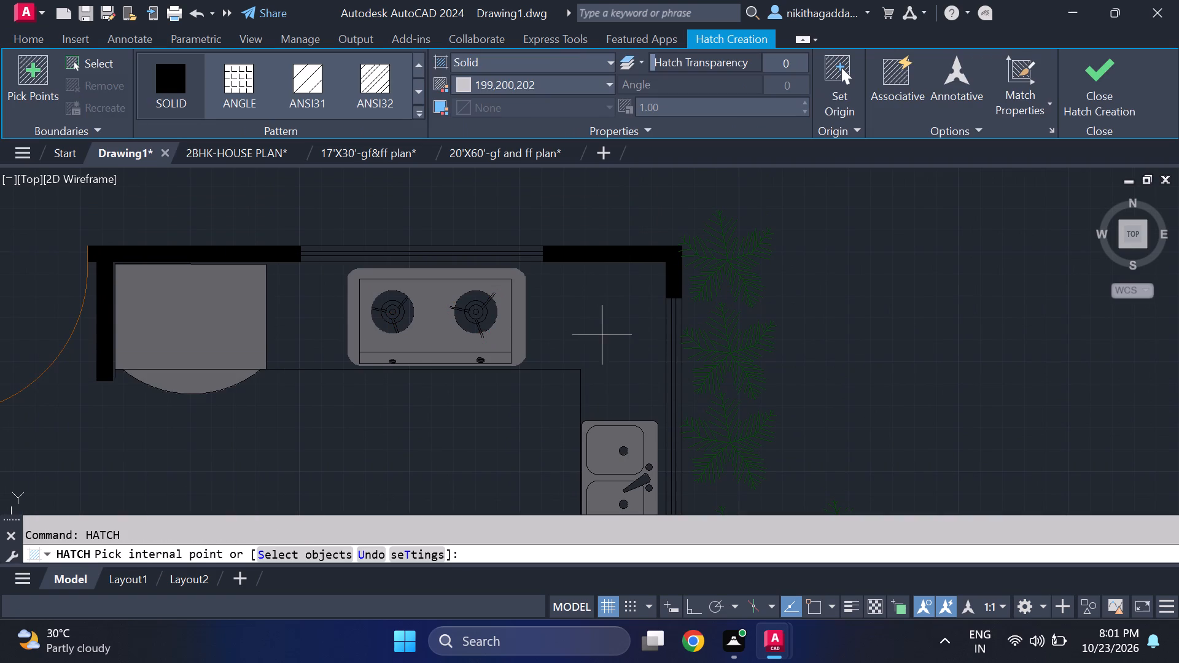
middle_drag(357, 360, 717, 324)
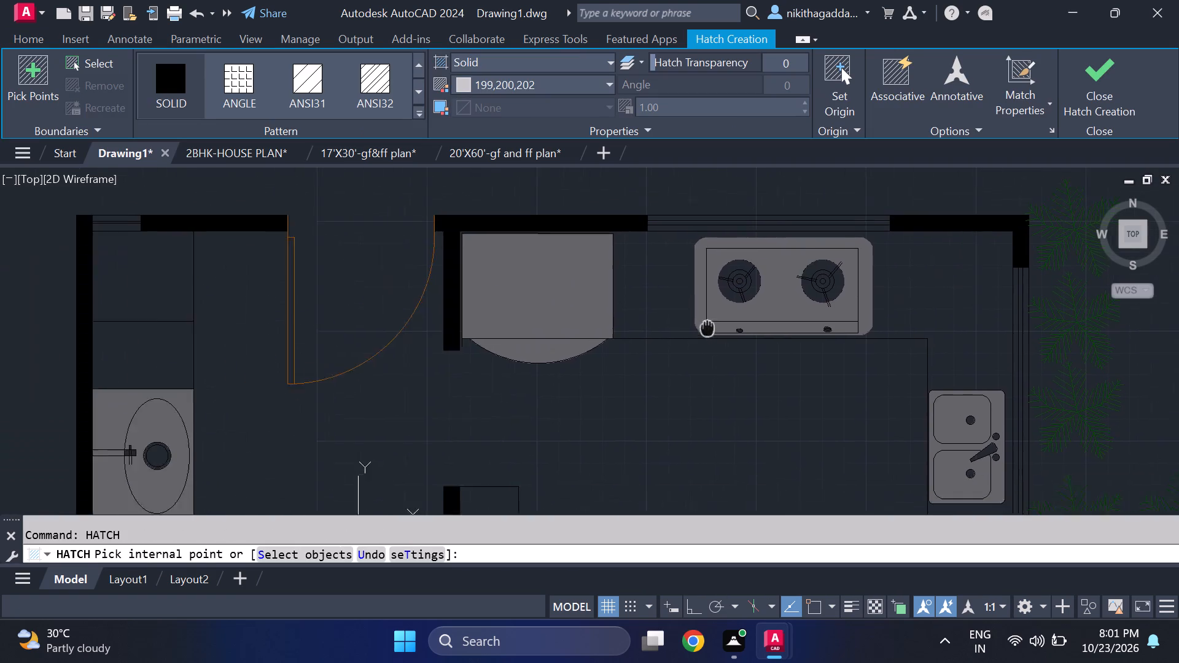
scroll(735, 314, down, 4)
scroll(640, 352, up, 1)
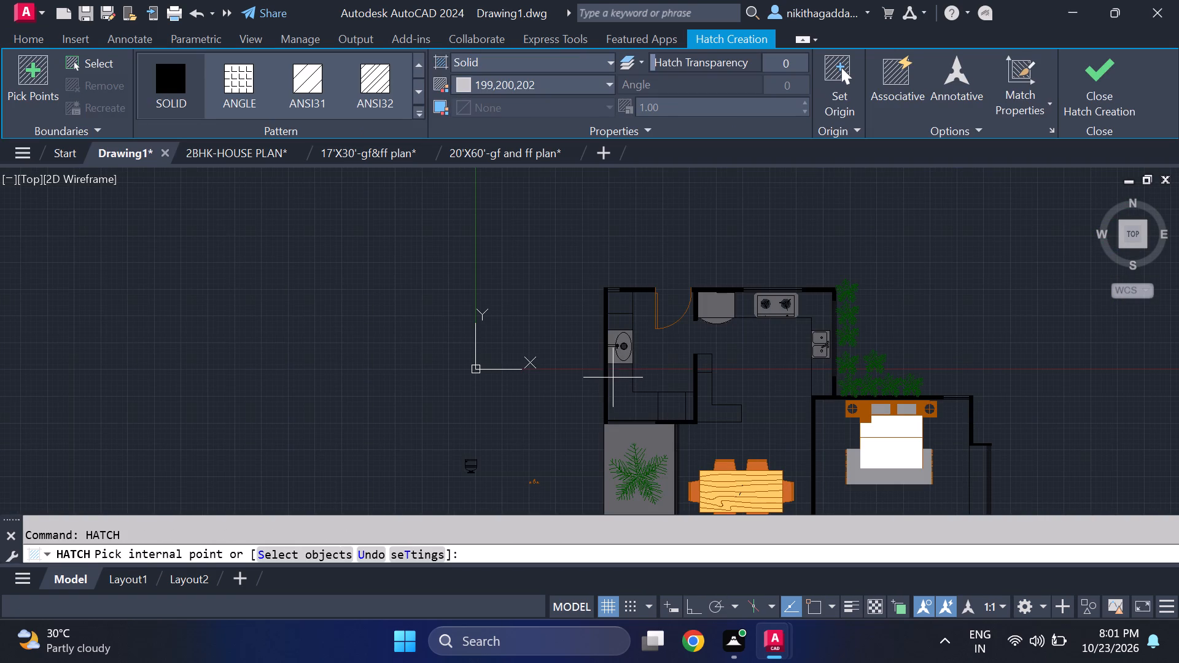
click(621, 304)
scroll(622, 377, up, 2)
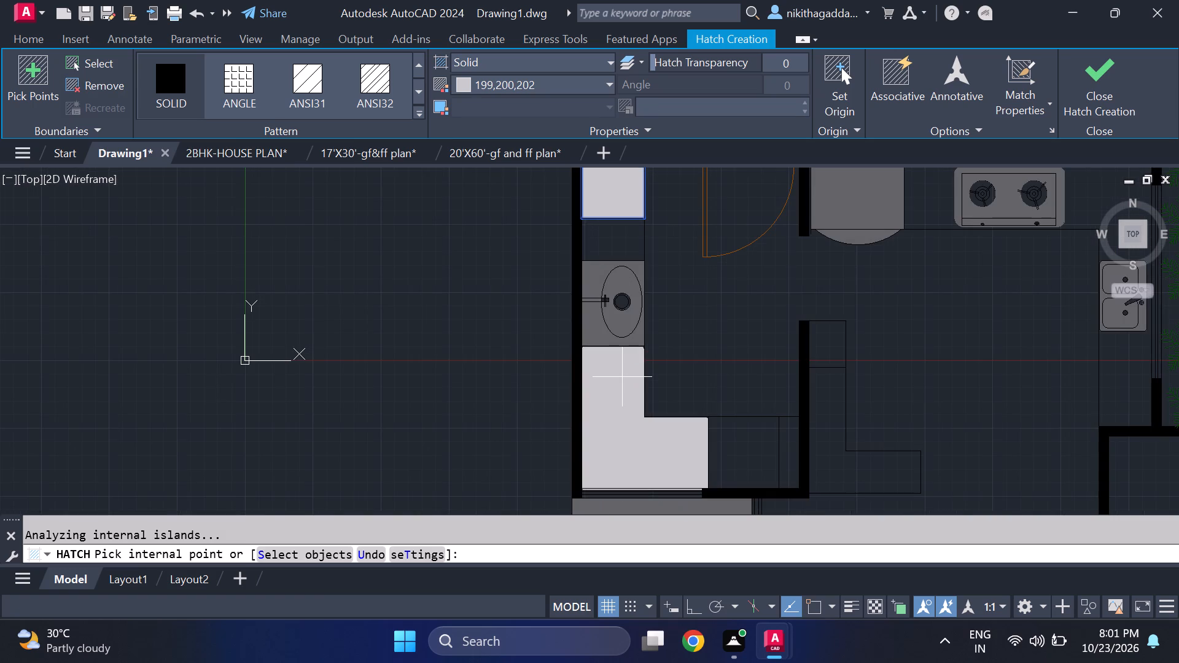
click(622, 377)
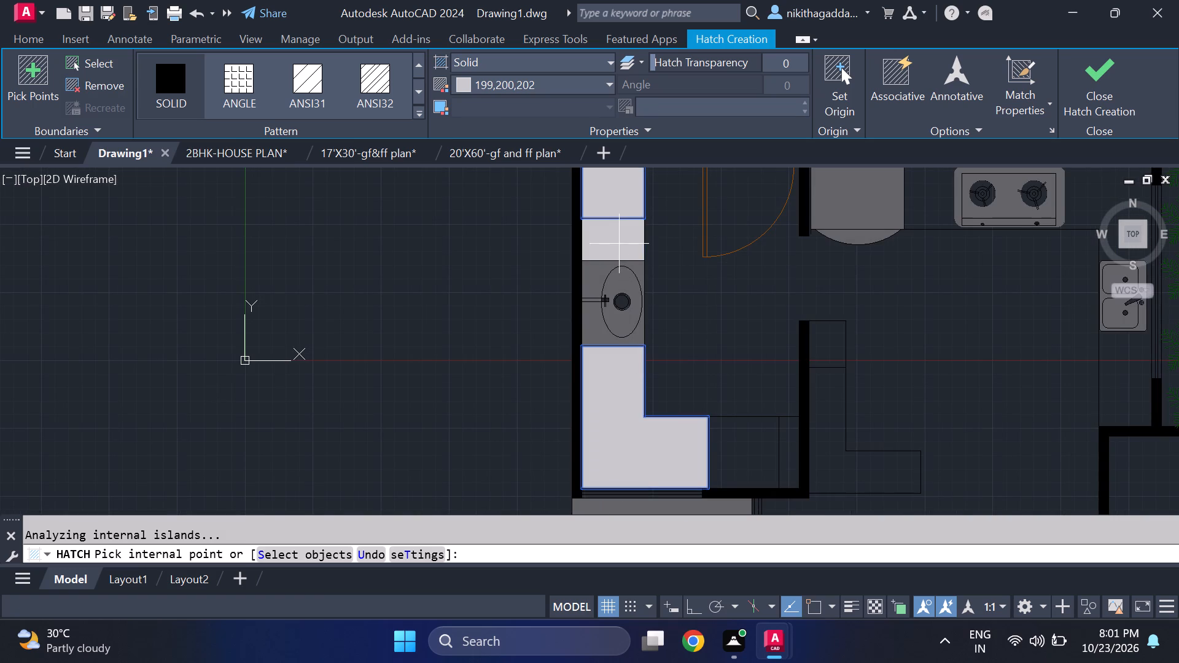
click(619, 244)
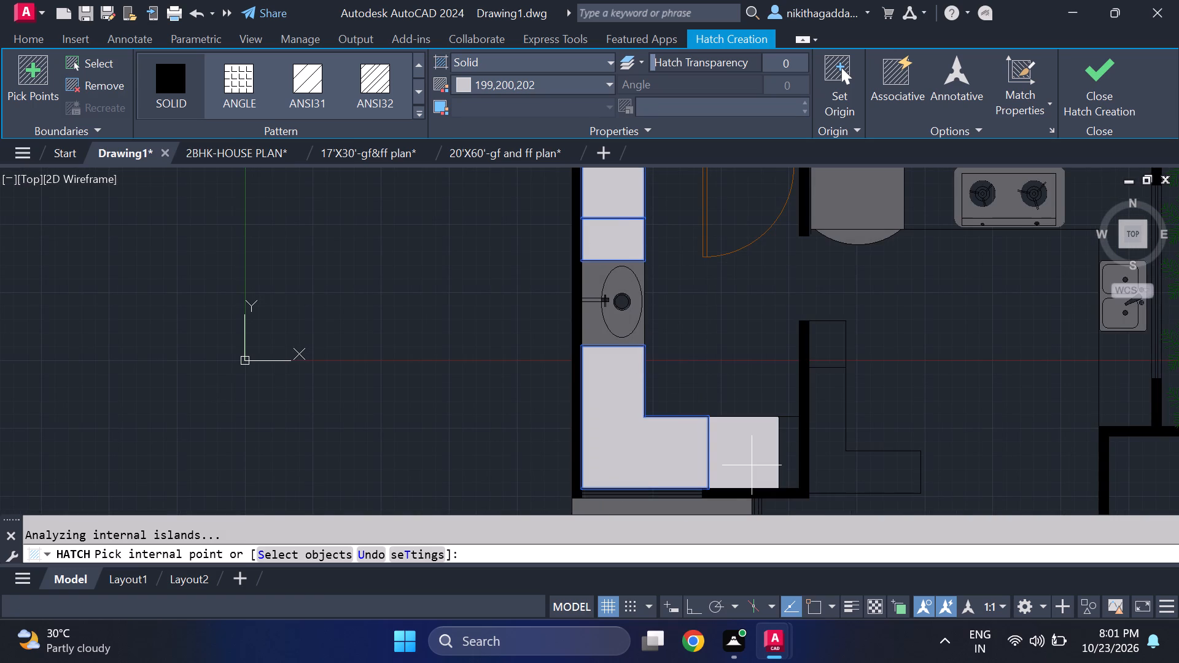
click(752, 465)
click(793, 459)
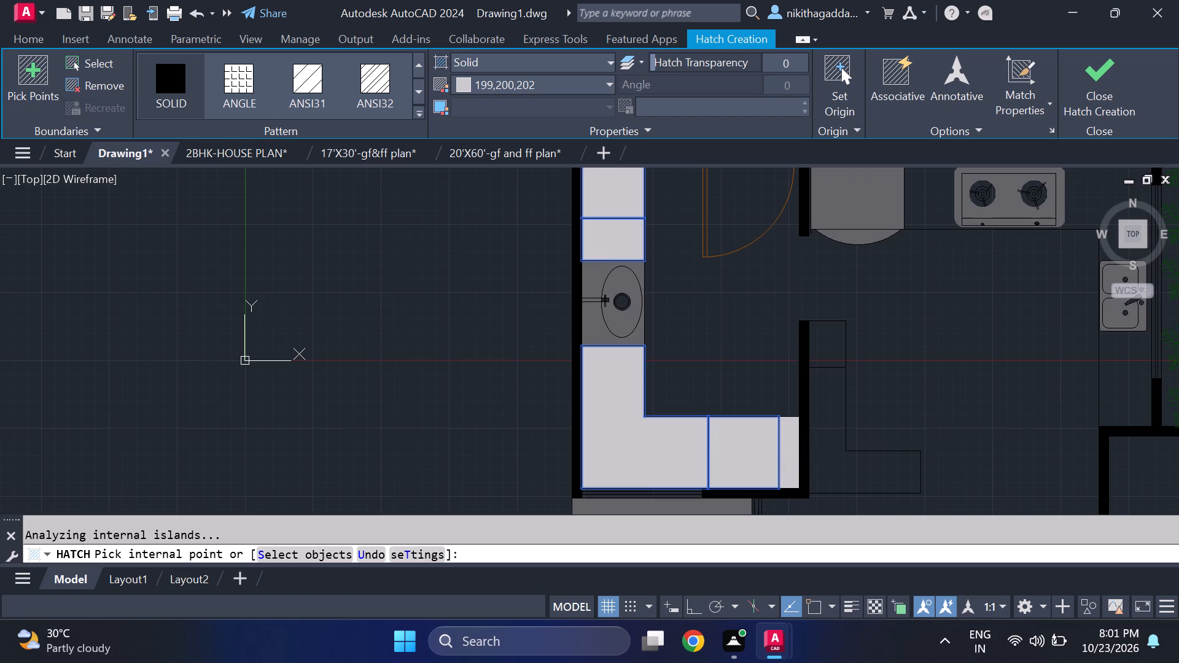
Add both sections of the small L-shaped counter on the kitchen side of the partition wall to the 199,200,202 solid hatch.
middle_drag(735, 349, 714, 379)
scroll(710, 379, down, 2)
middle_drag(746, 354, 553, 316)
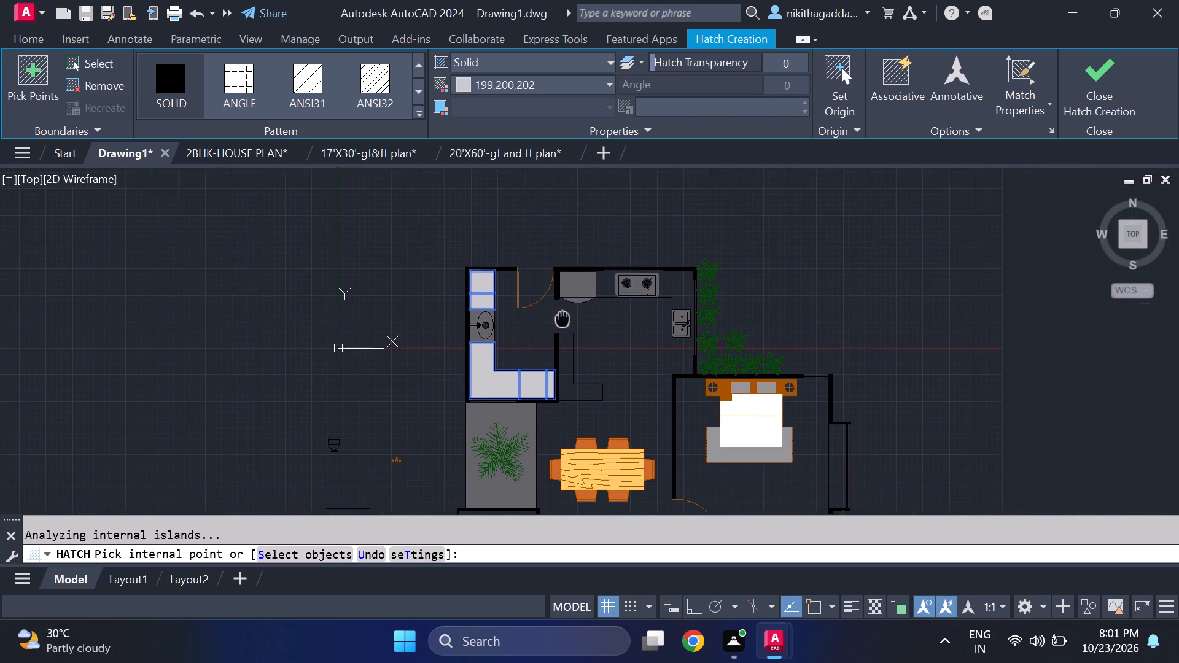
middle_drag(553, 316, 548, 312)
scroll(559, 354, up, 1)
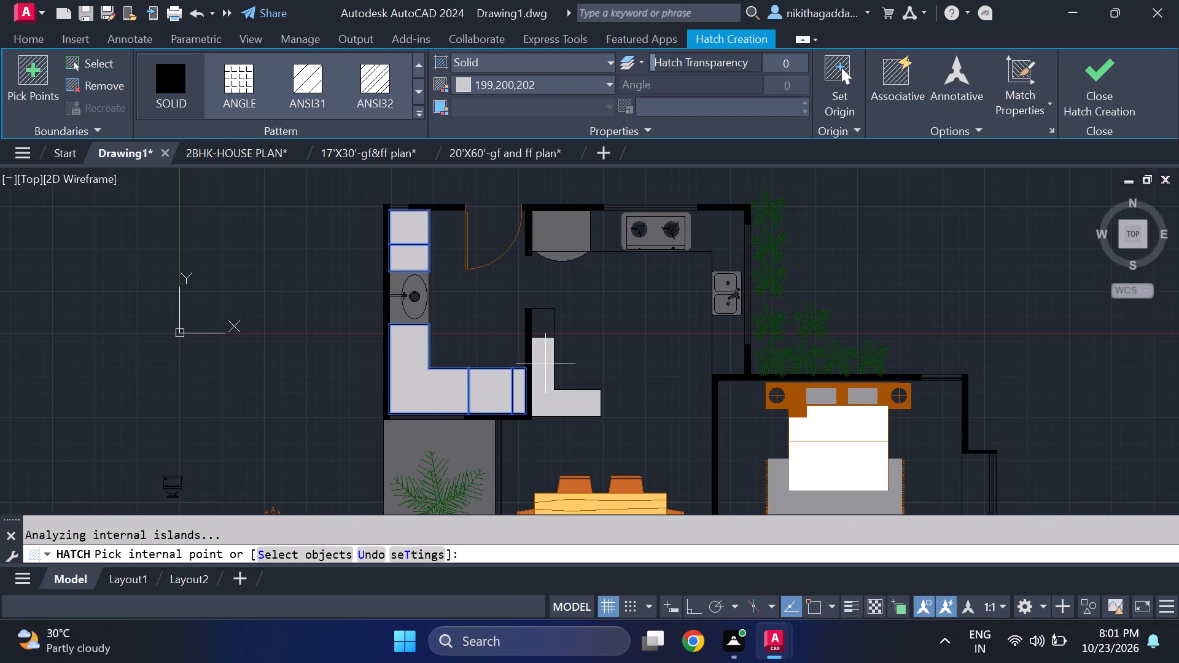
click(545, 365)
click(547, 331)
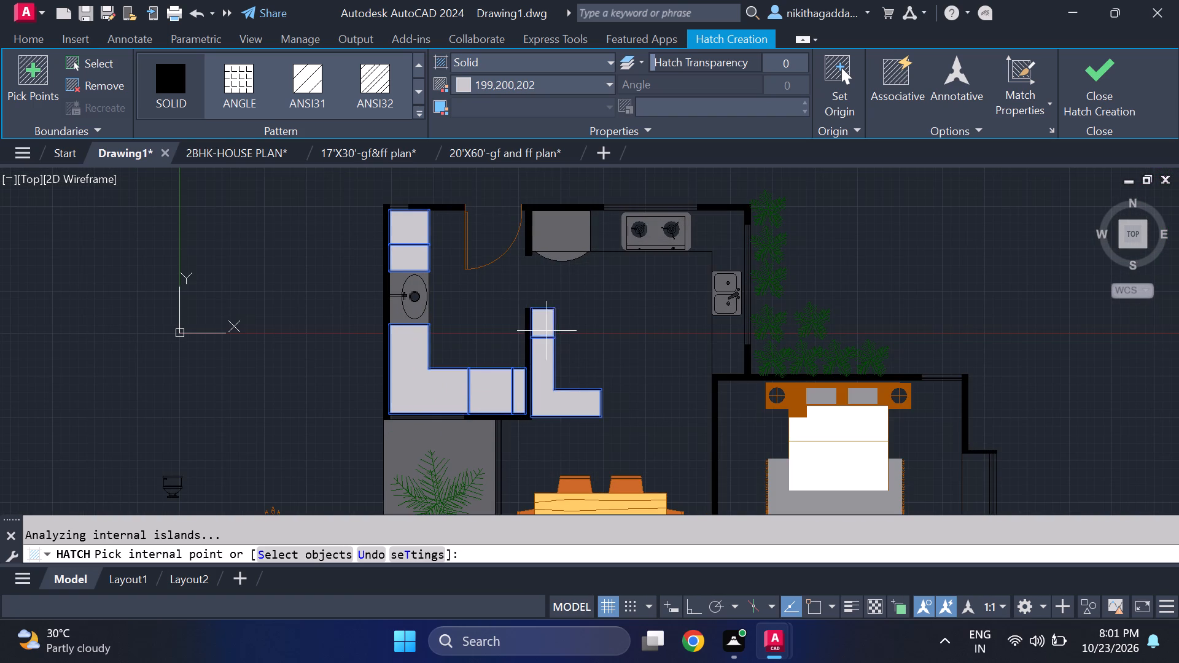
Try to add the kitchen counter between the refrigerator and the stove to the hatch, and finish the hatch.
middle_drag(601, 234, 618, 289)
scroll(618, 287, up, 1)
click(625, 274)
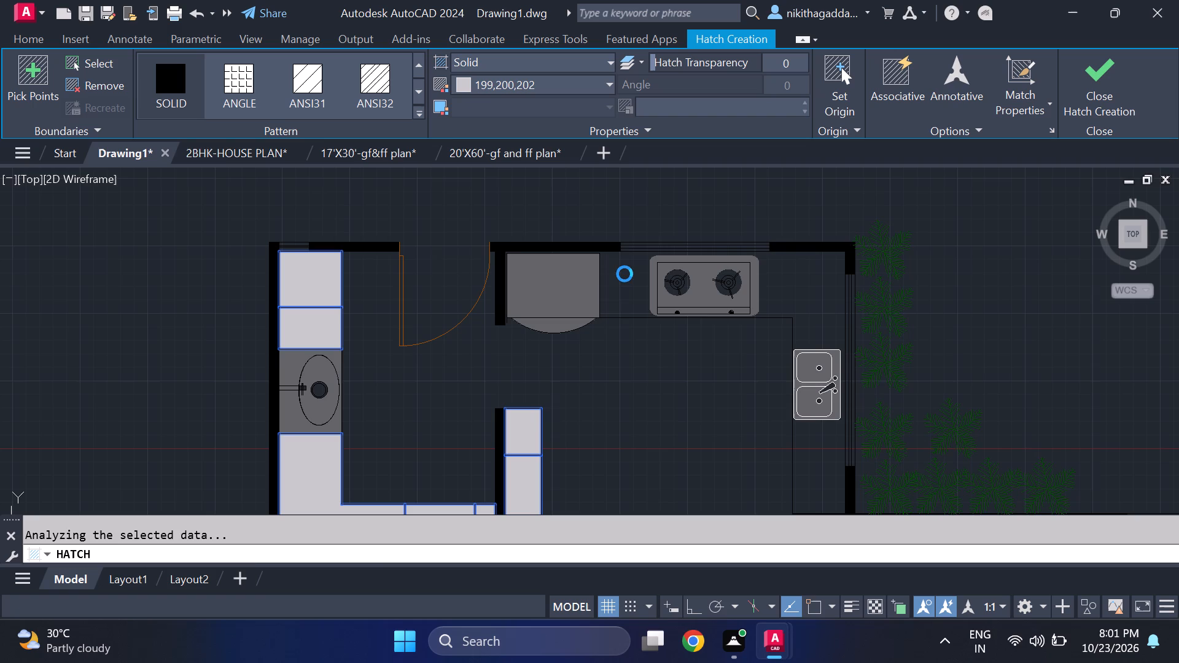
click(1099, 95)
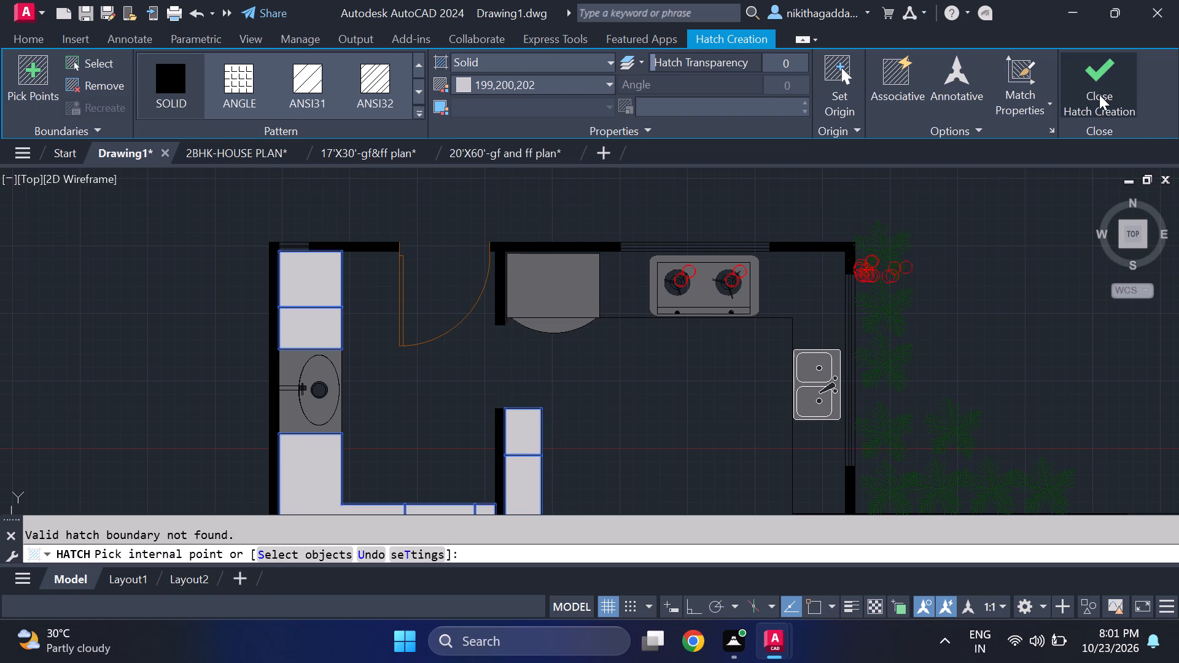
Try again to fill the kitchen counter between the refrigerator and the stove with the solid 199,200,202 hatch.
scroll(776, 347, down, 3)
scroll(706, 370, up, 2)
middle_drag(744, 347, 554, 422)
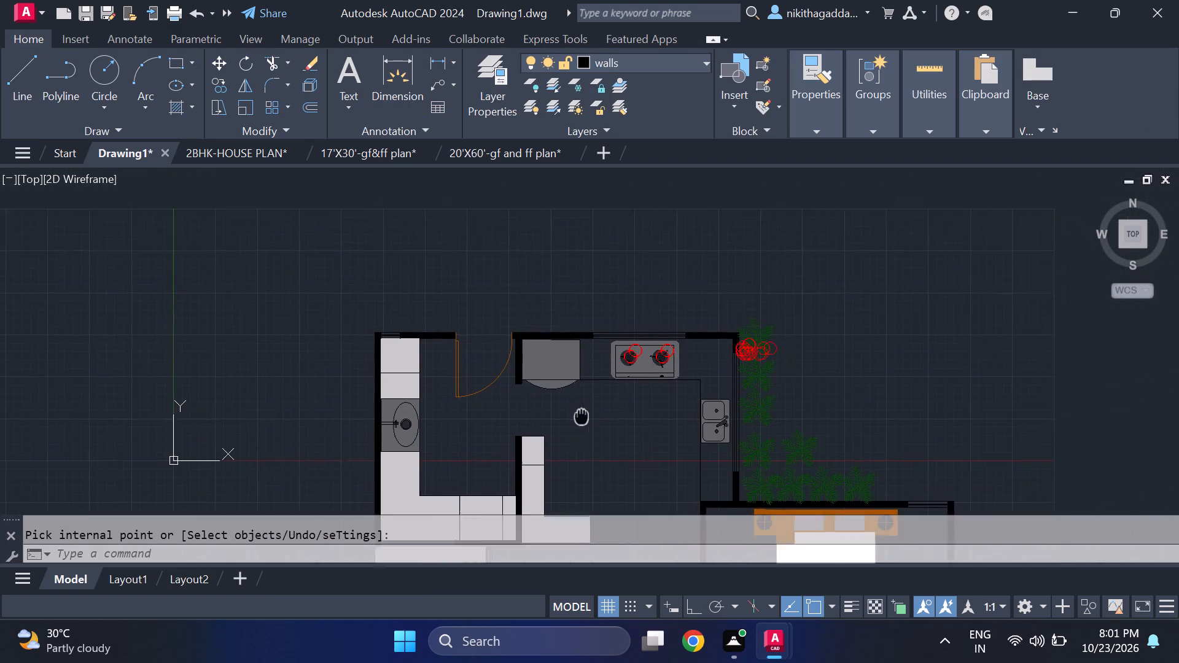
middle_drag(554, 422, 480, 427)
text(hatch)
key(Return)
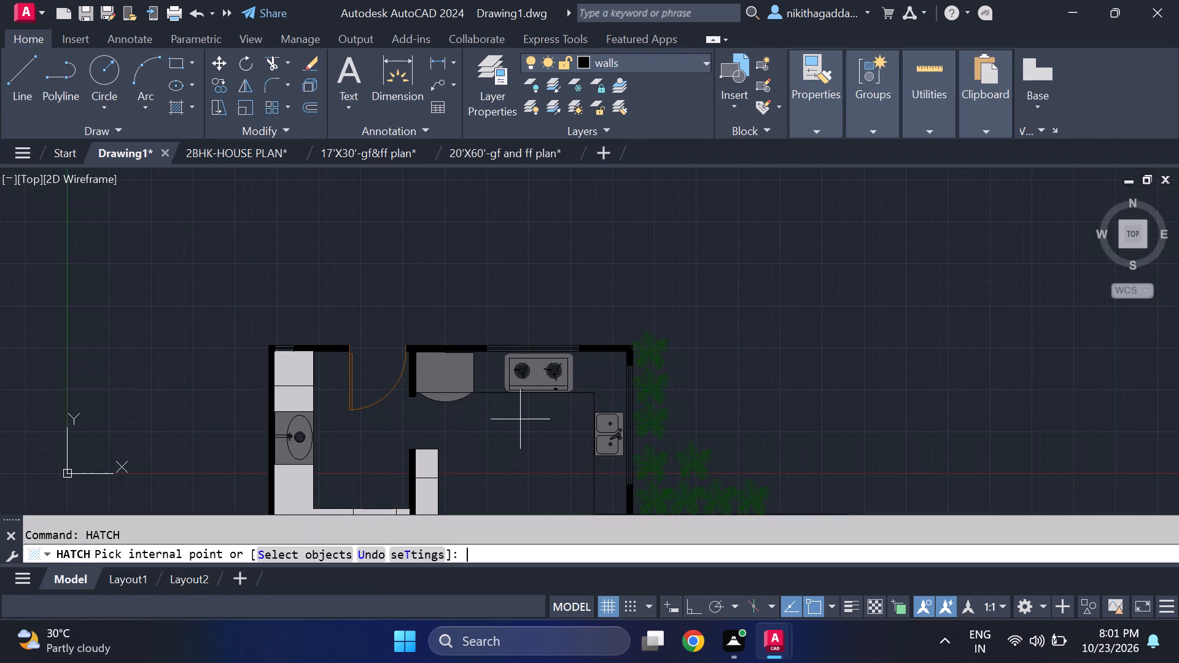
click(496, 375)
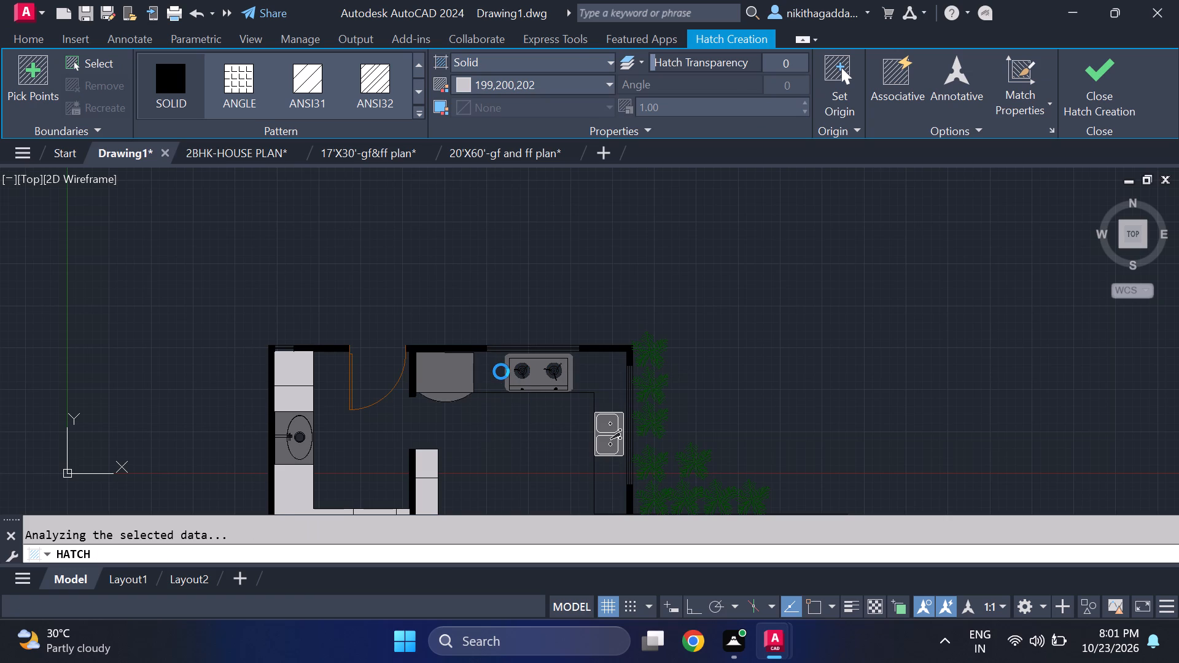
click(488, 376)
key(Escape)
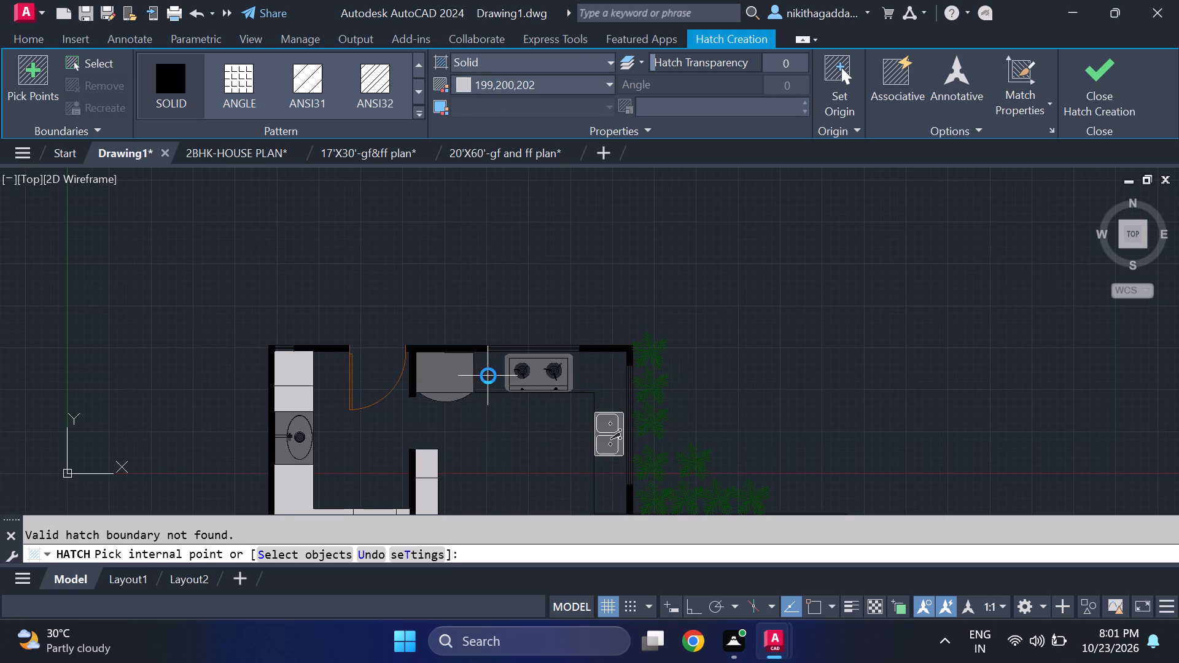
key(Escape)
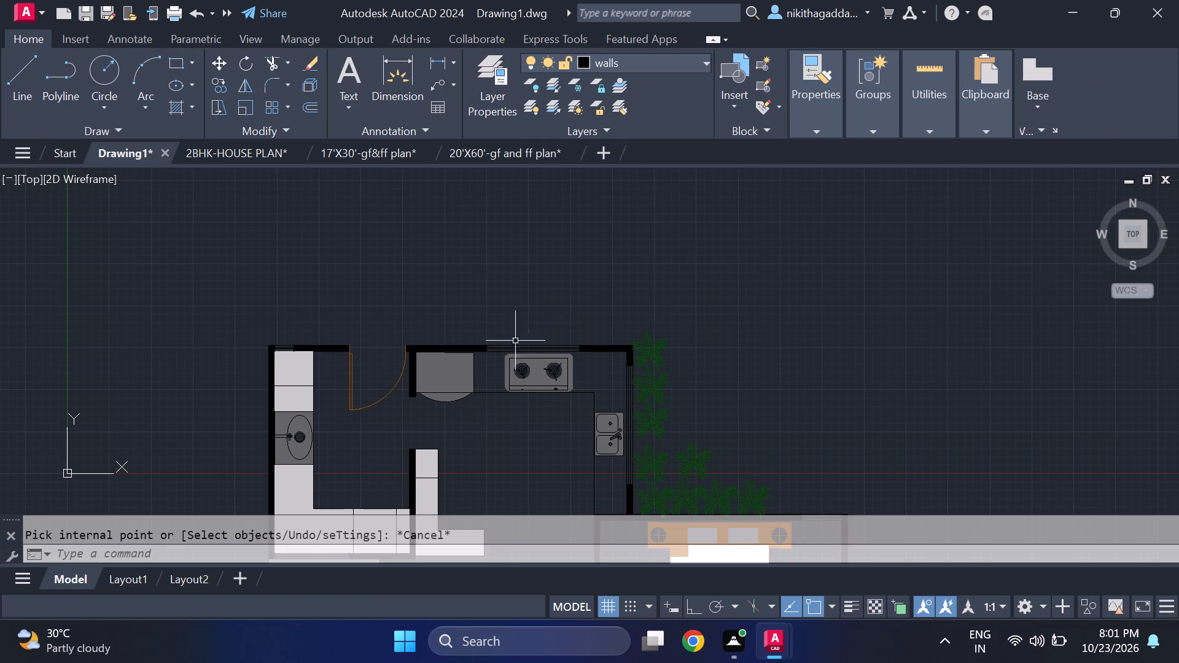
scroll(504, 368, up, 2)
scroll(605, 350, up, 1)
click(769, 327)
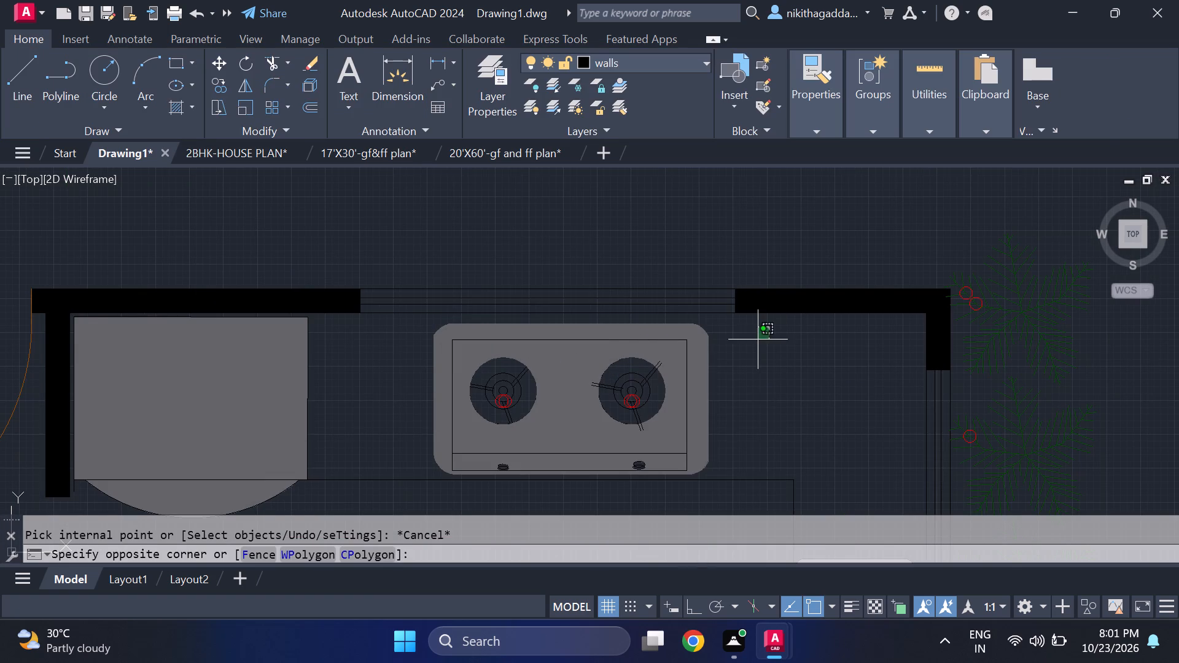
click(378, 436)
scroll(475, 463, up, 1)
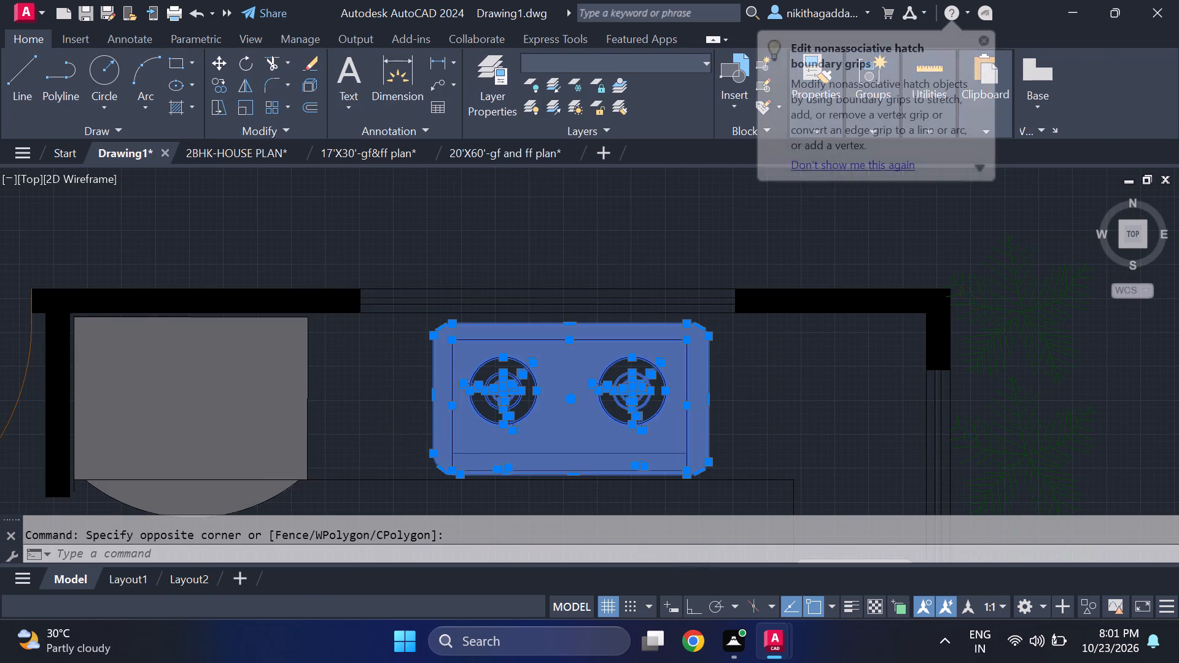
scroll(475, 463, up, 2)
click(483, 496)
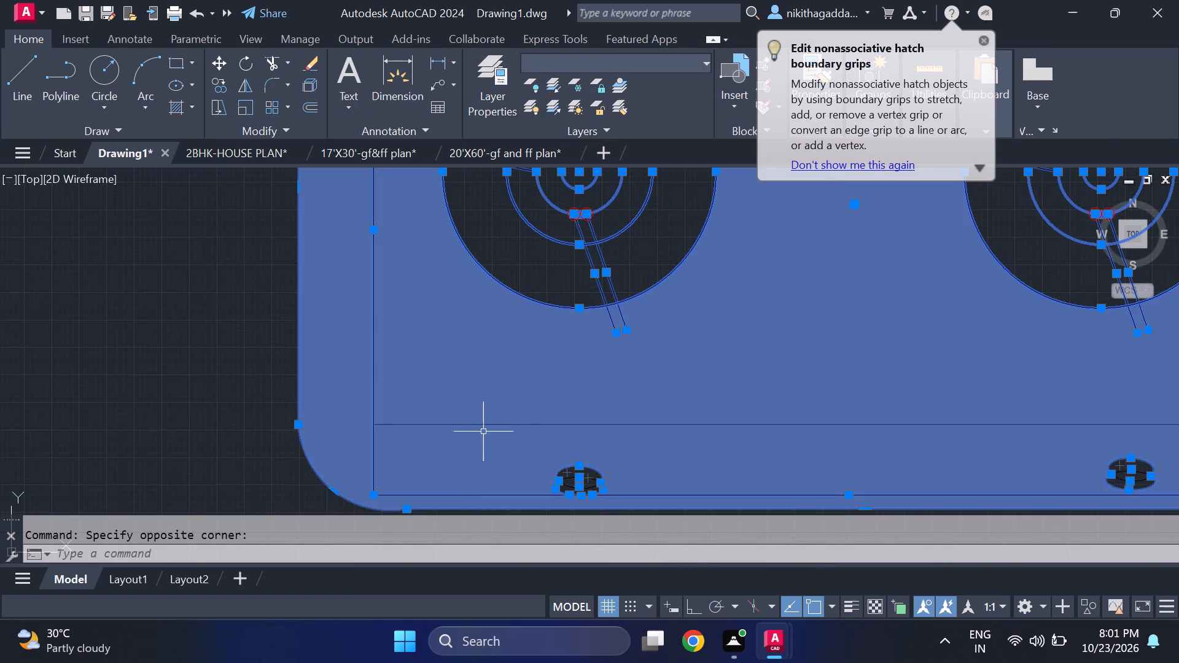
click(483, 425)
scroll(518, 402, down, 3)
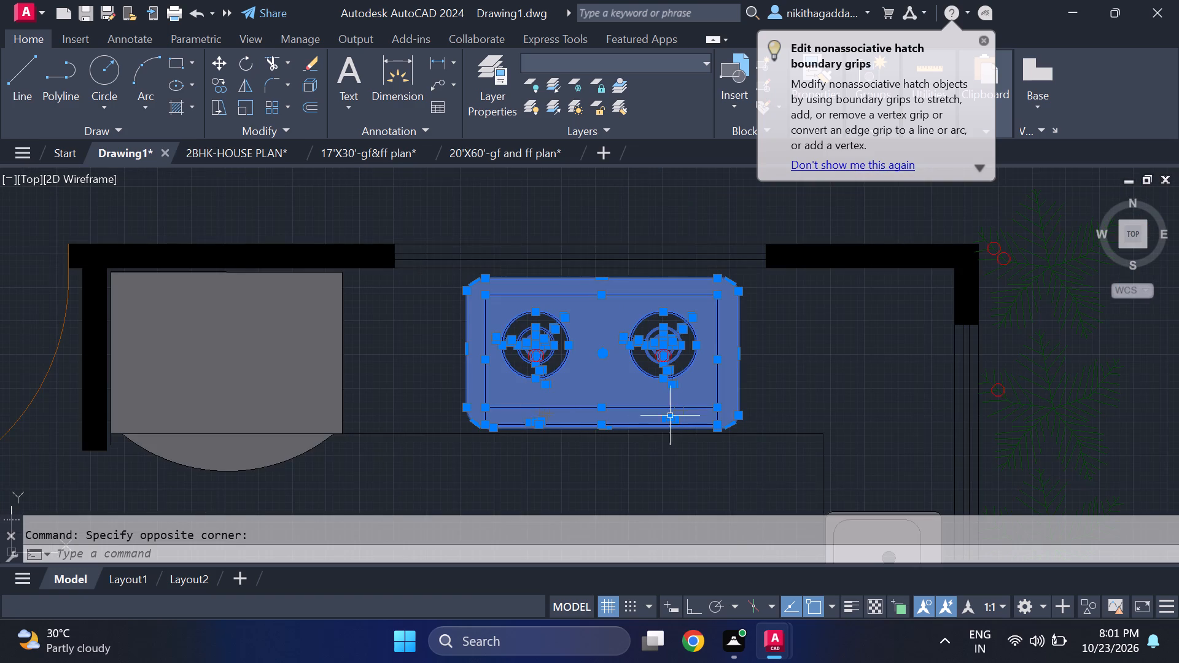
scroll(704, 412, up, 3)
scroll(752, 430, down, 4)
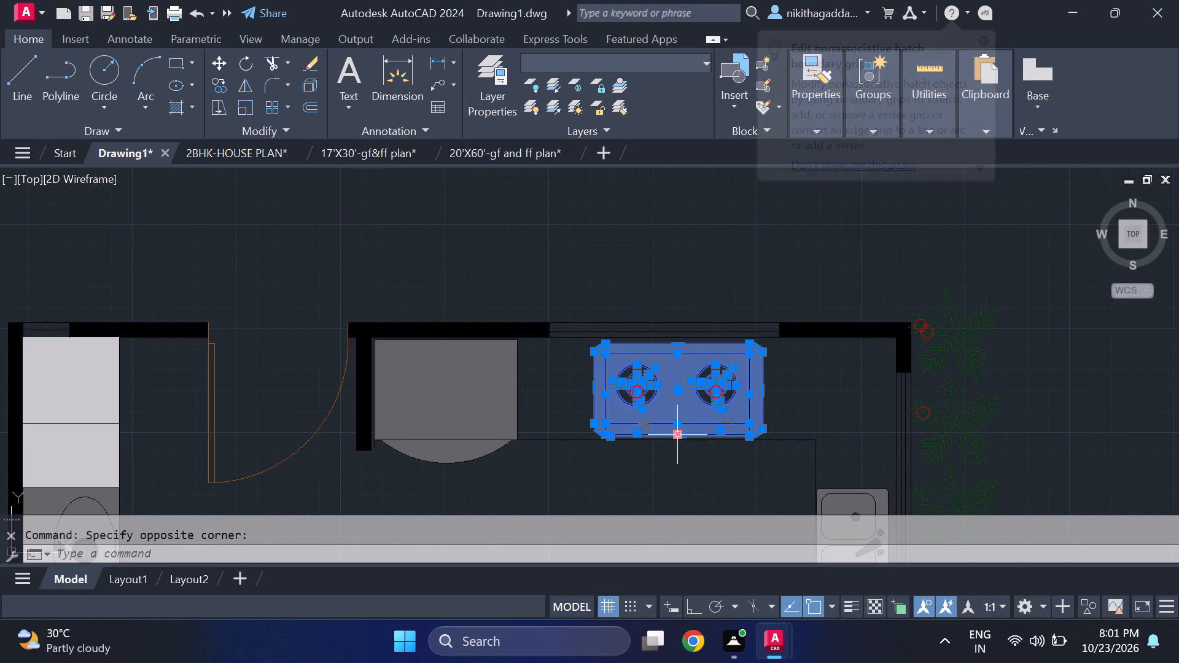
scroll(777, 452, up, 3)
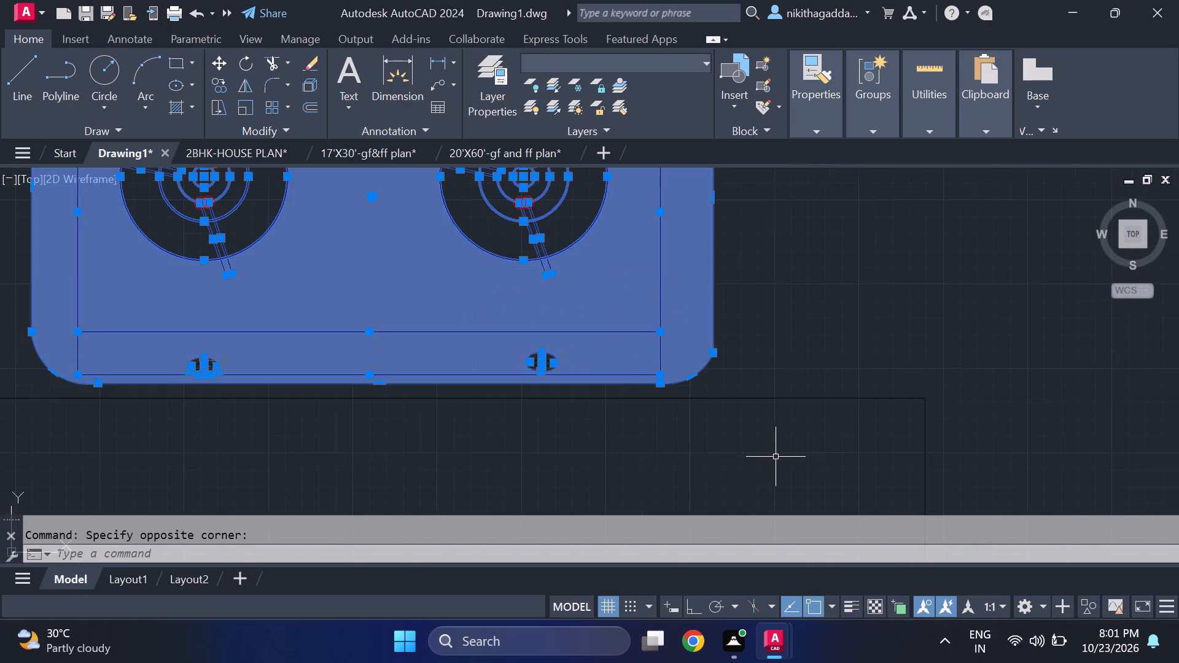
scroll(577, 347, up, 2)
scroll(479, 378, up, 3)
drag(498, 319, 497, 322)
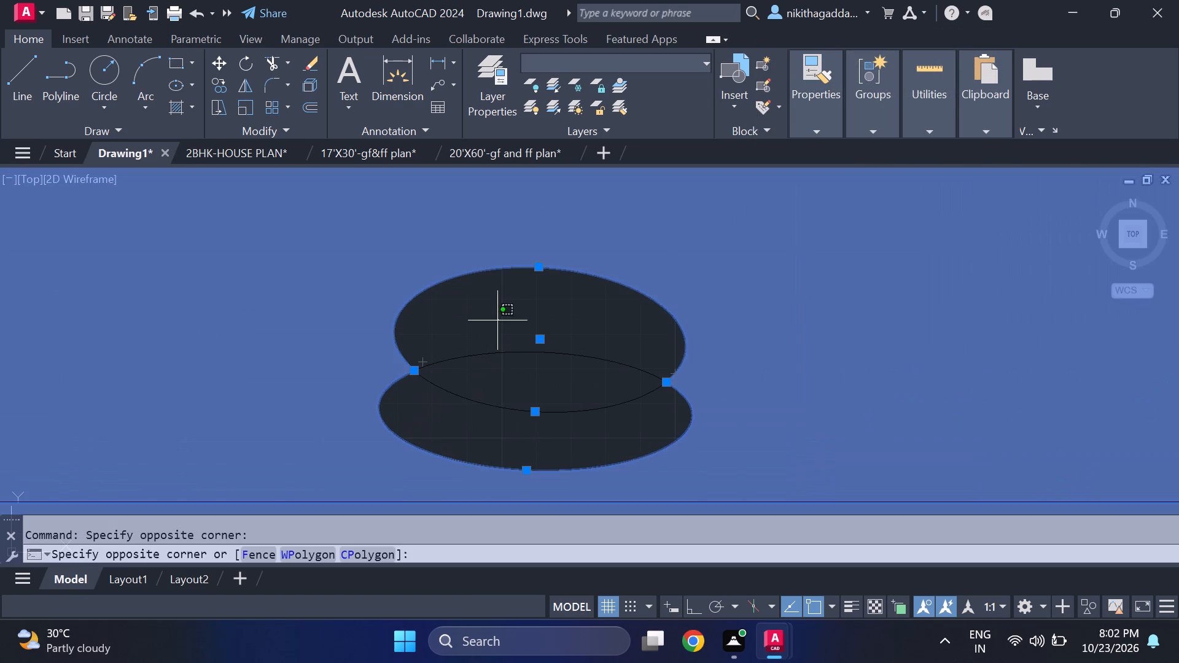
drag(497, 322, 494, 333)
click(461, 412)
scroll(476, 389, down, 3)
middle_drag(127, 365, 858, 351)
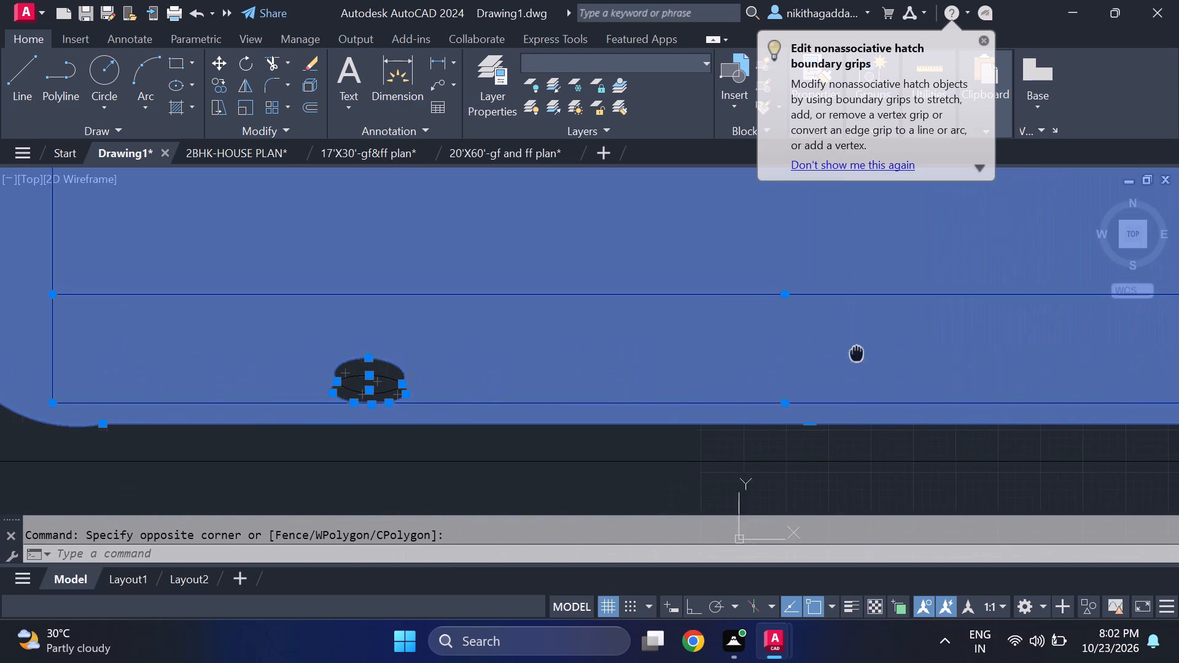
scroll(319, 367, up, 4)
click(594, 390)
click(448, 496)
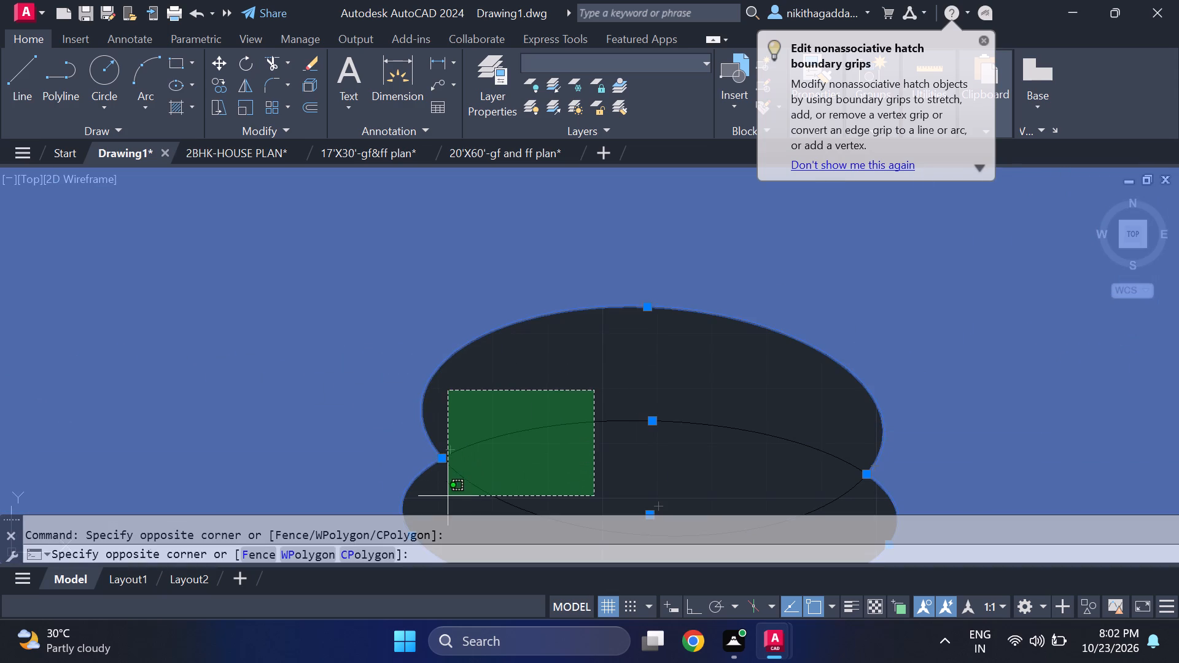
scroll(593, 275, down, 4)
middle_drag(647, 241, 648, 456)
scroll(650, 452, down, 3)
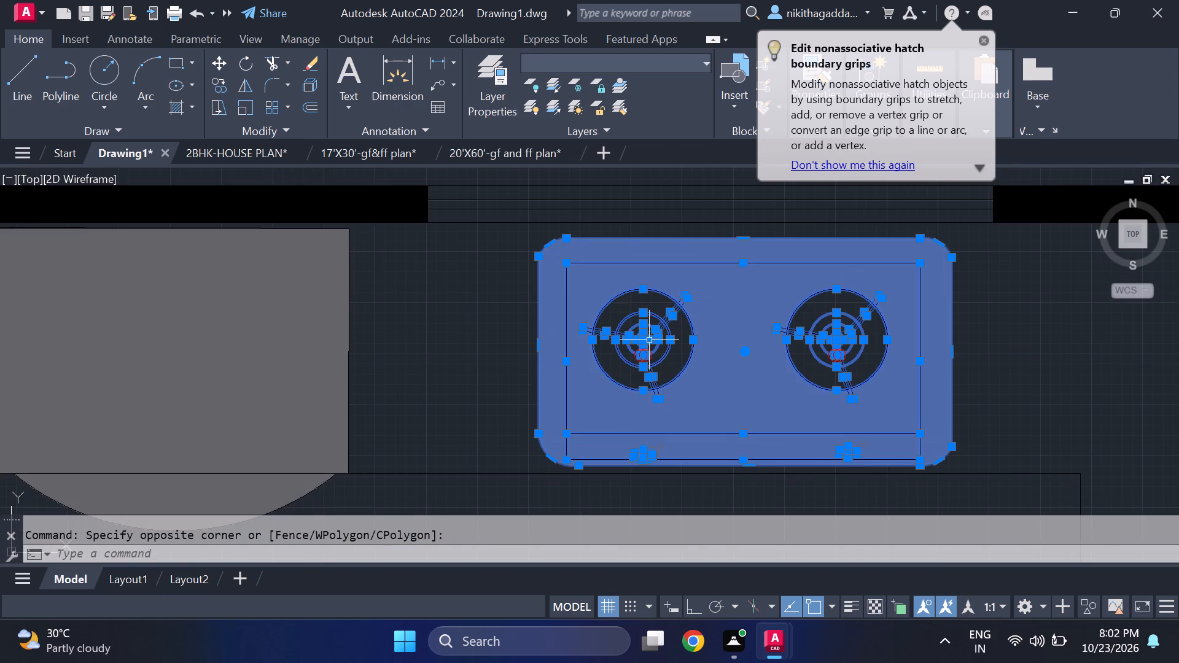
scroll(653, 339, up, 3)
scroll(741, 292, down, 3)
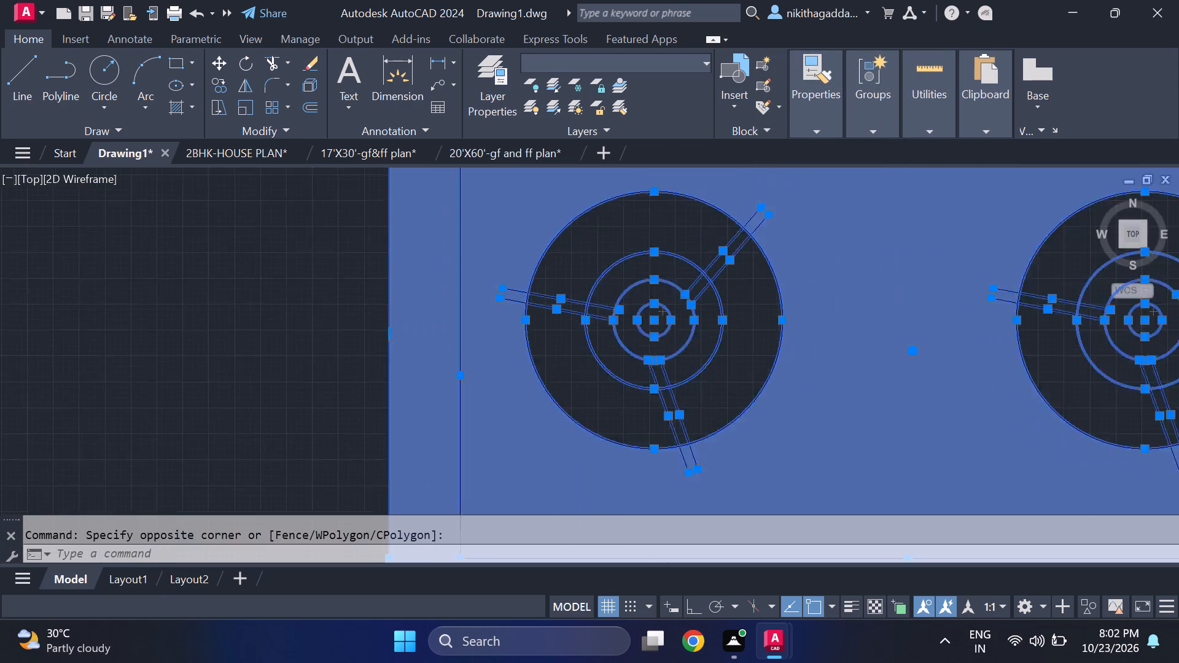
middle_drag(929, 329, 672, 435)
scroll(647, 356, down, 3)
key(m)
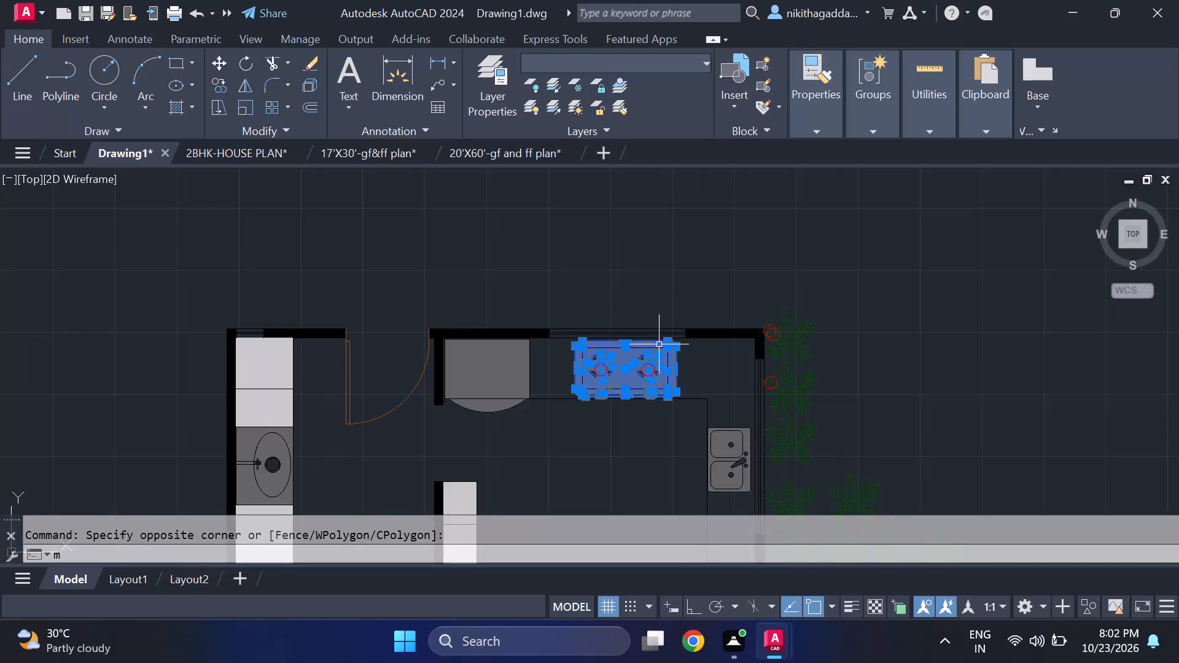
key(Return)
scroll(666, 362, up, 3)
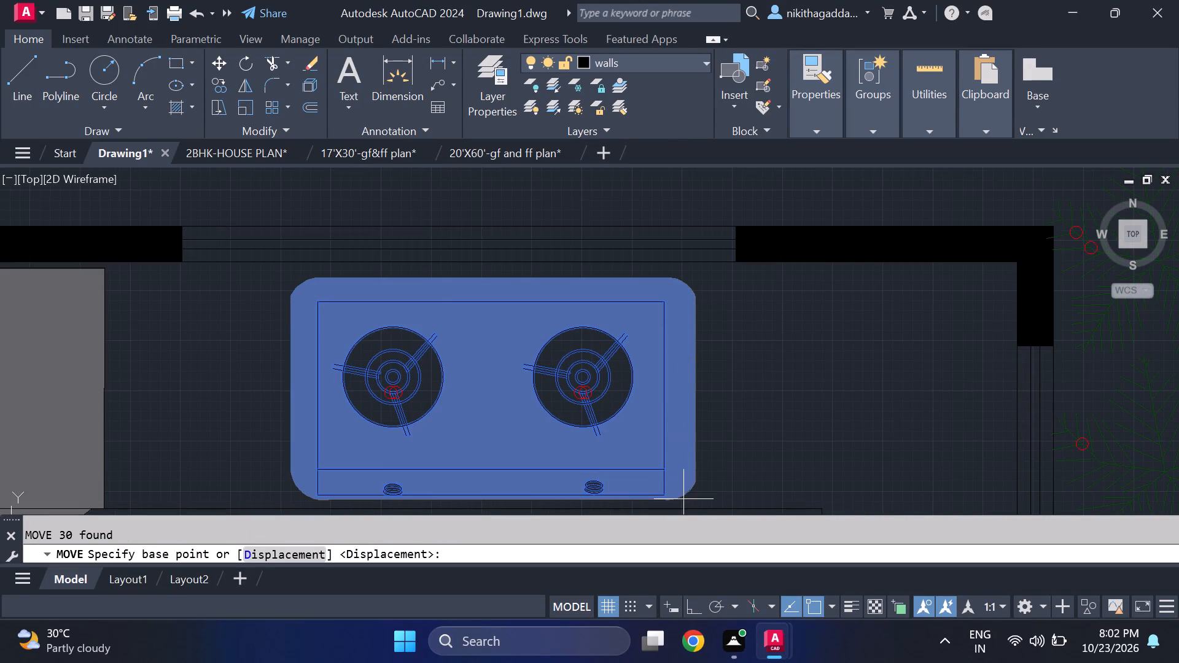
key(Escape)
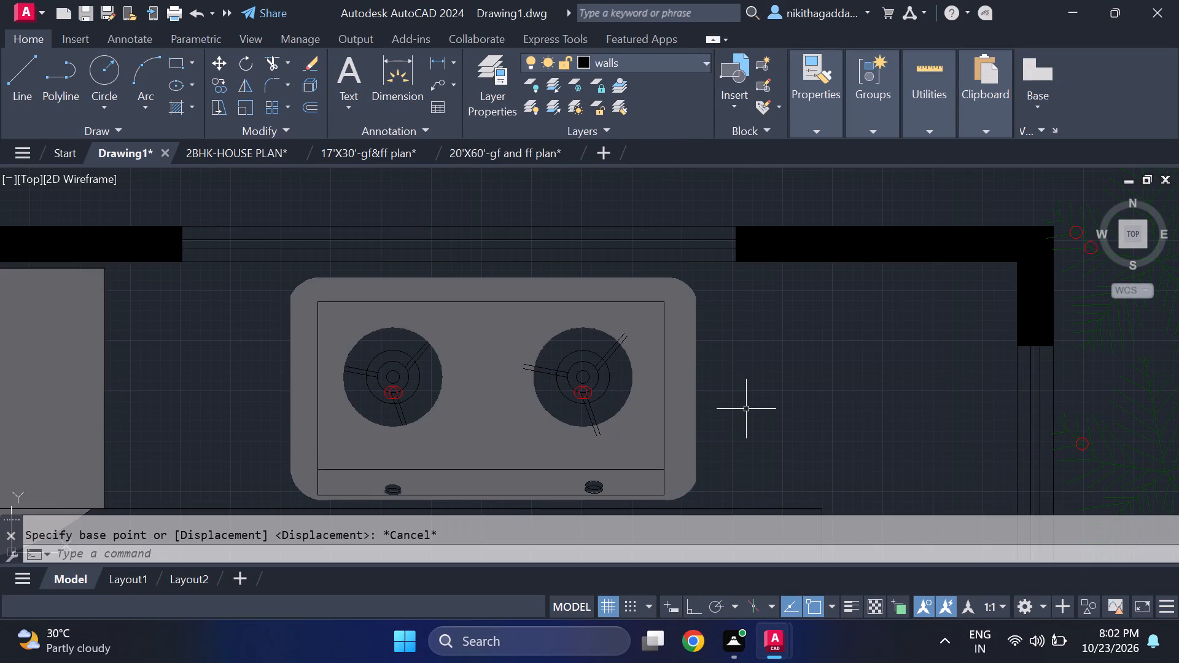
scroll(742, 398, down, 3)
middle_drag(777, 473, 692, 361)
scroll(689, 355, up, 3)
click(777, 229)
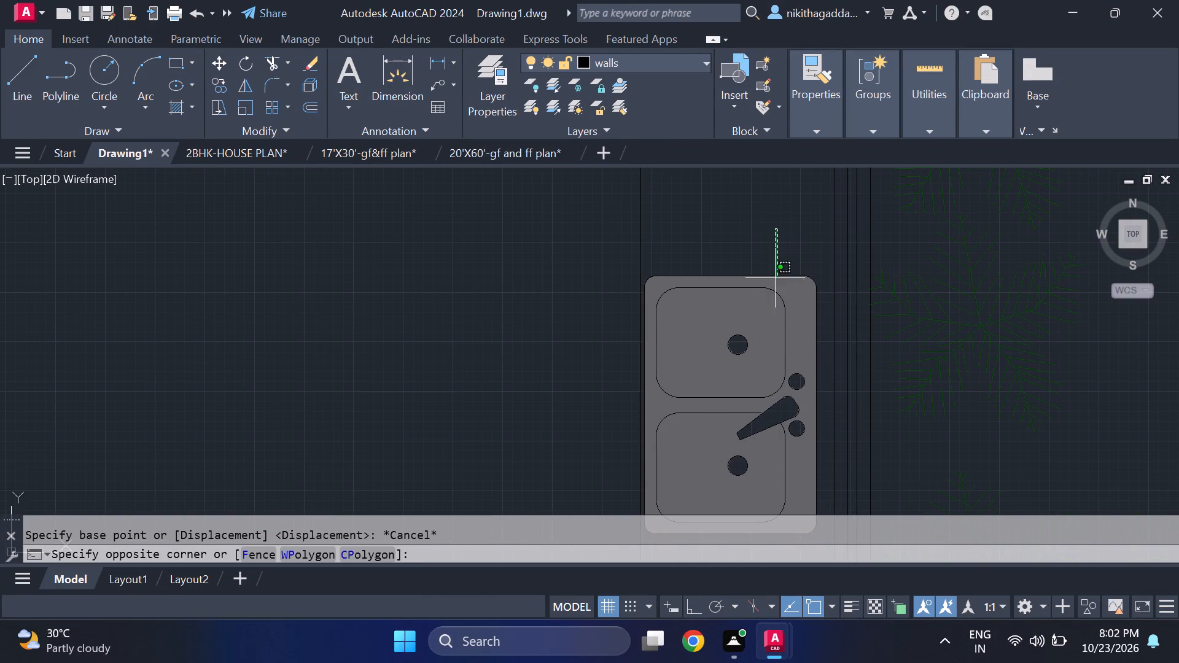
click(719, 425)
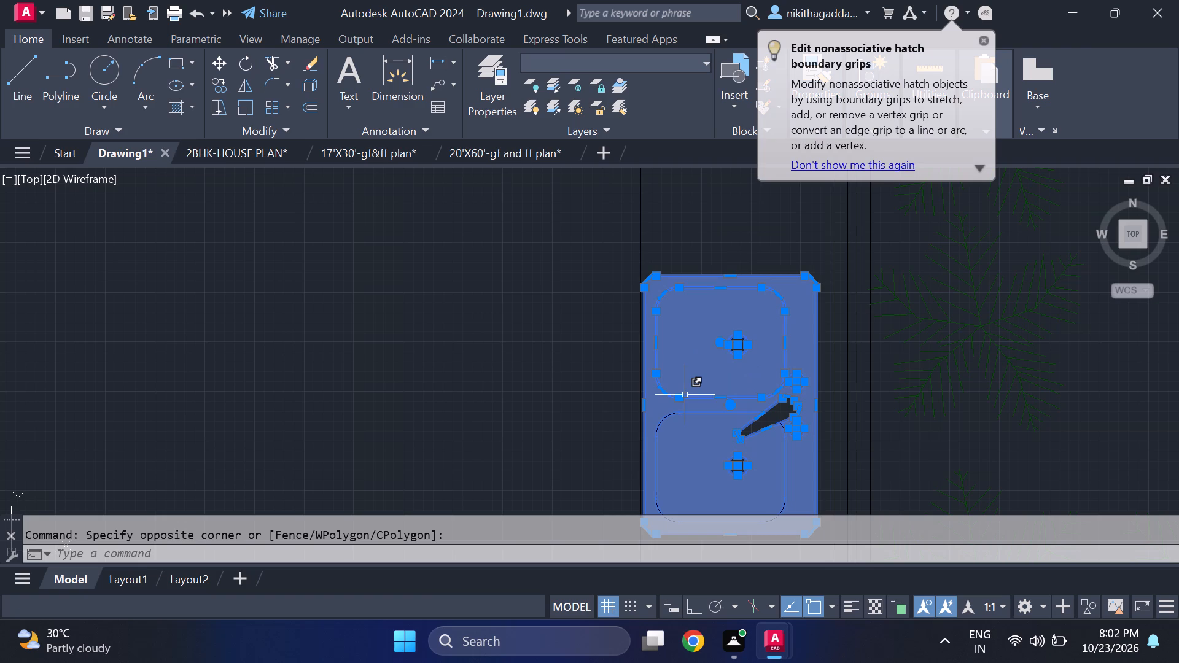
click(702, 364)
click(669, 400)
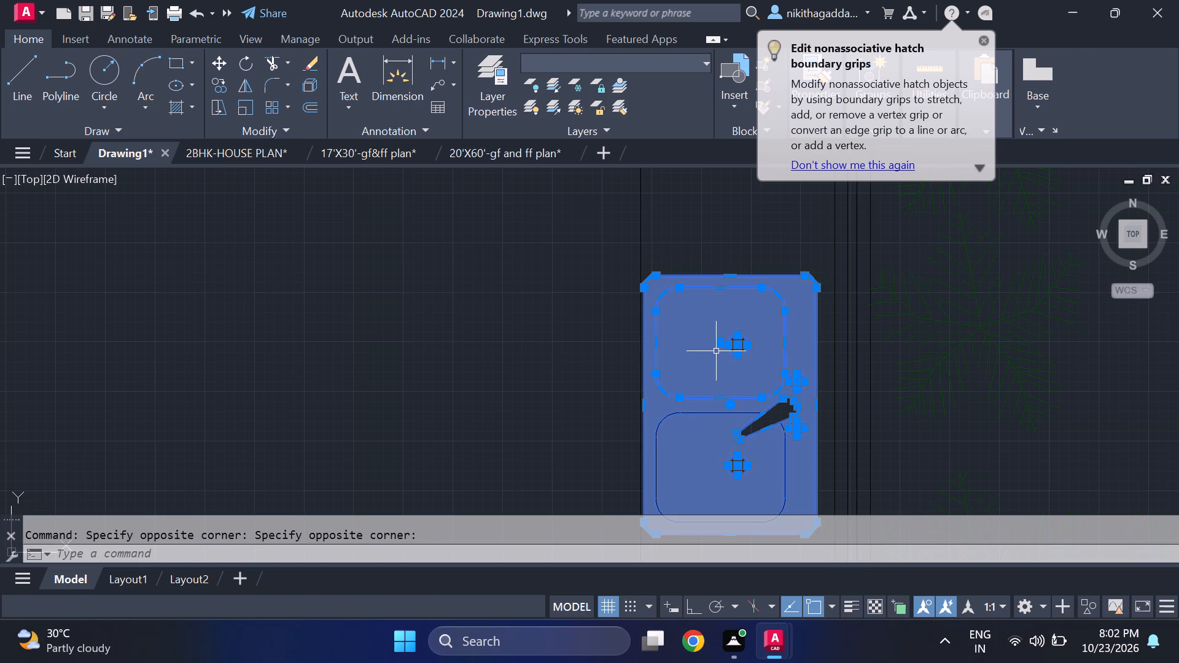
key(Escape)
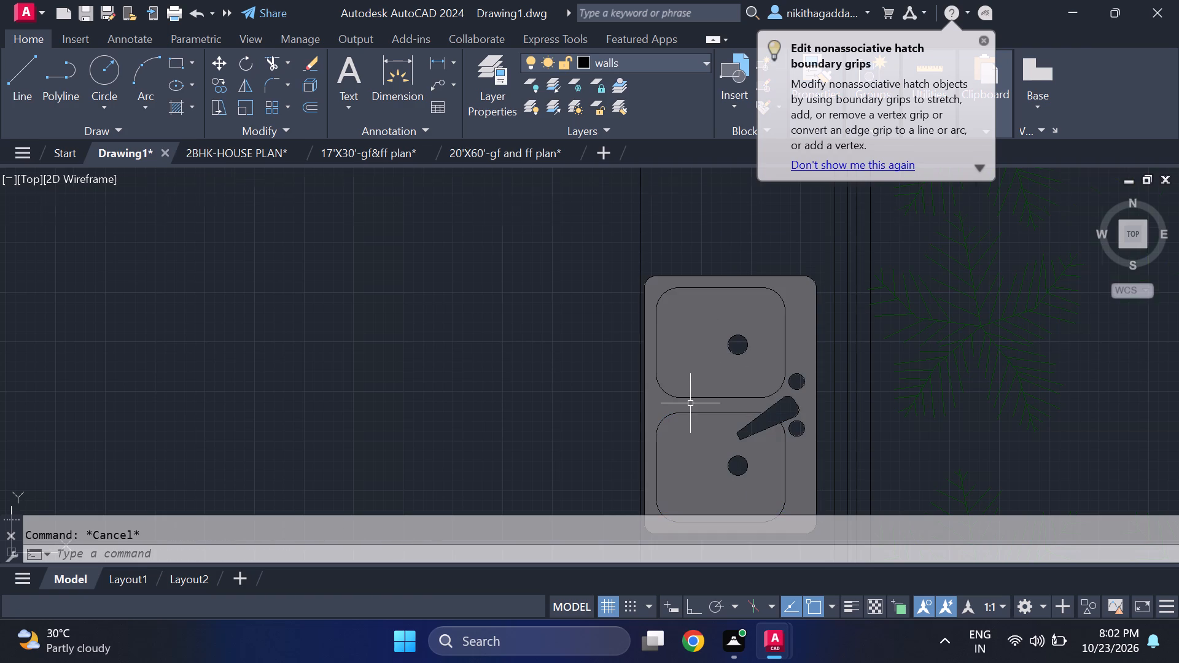
Move the double-bowl sink and the two-burner stove, with their hatches and detail lines, out of the kitchen to the empty area north of the house.
scroll(690, 403, up, 3)
click(698, 384)
scroll(739, 340, down, 2)
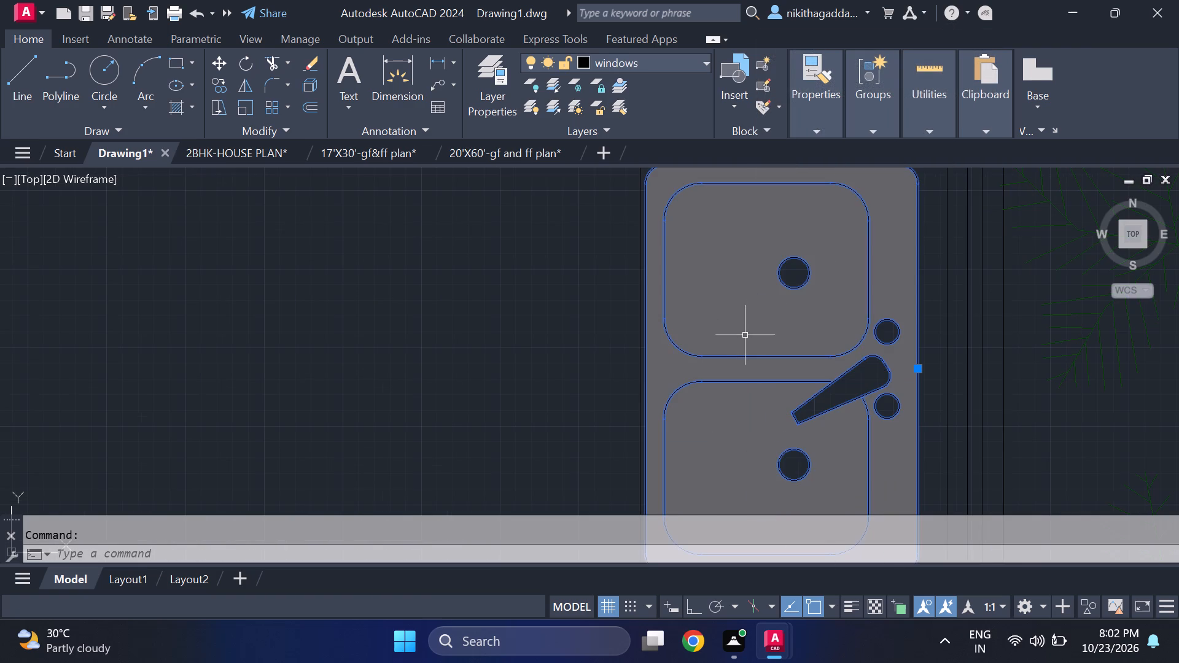
click(745, 327)
click(750, 444)
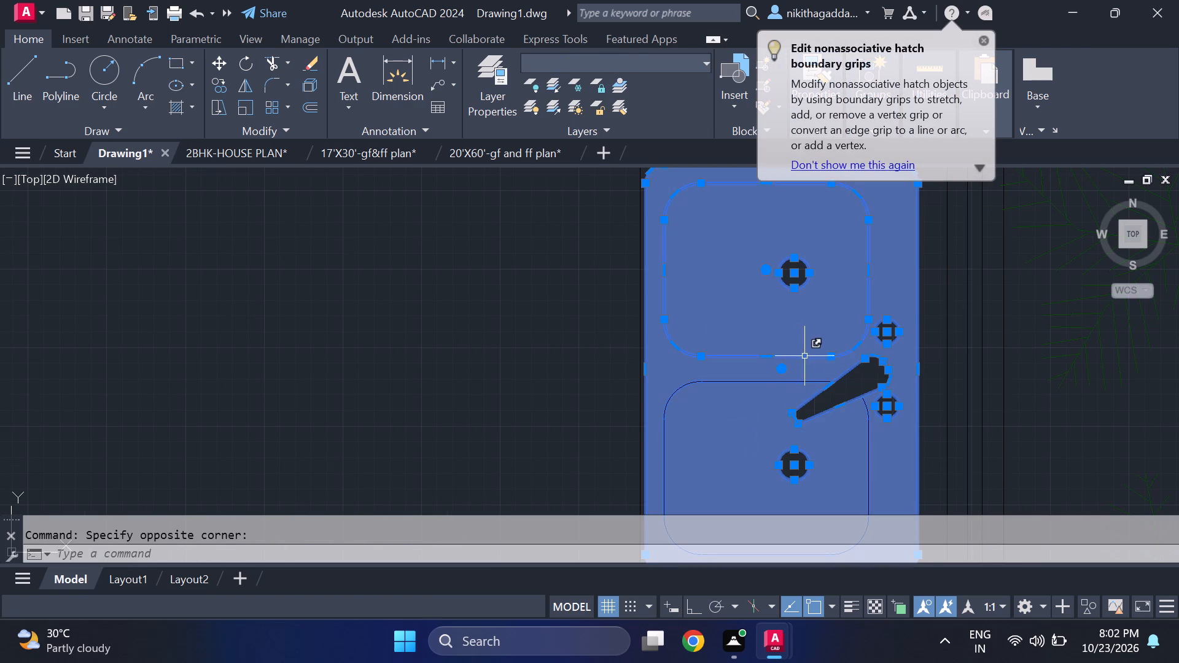
scroll(812, 297, down, 3)
middle_drag(759, 272, 801, 427)
scroll(661, 319, up, 2)
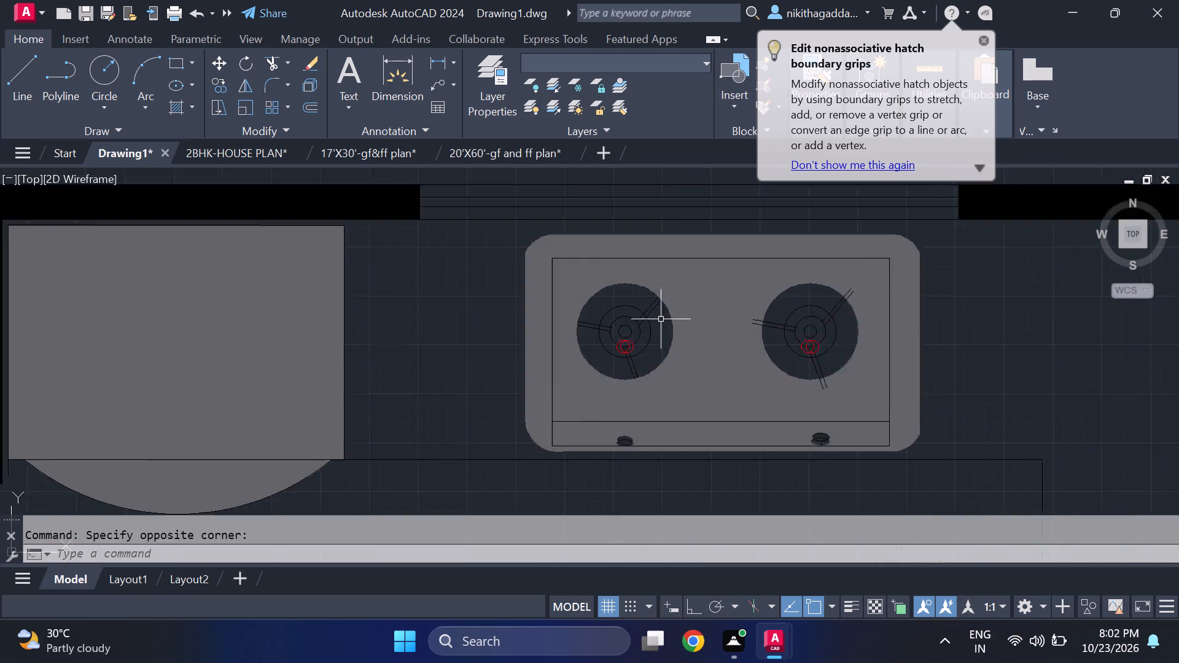
scroll(661, 319, up, 1)
click(640, 289)
click(540, 383)
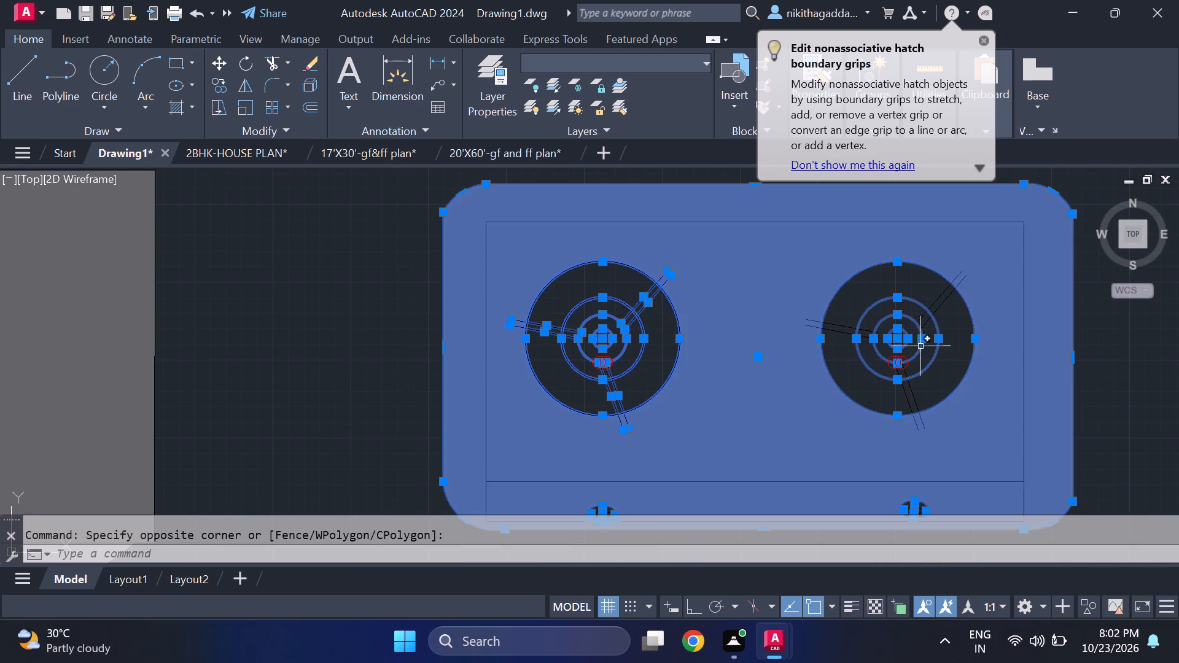
click(953, 379)
click(852, 419)
click(852, 313)
click(813, 371)
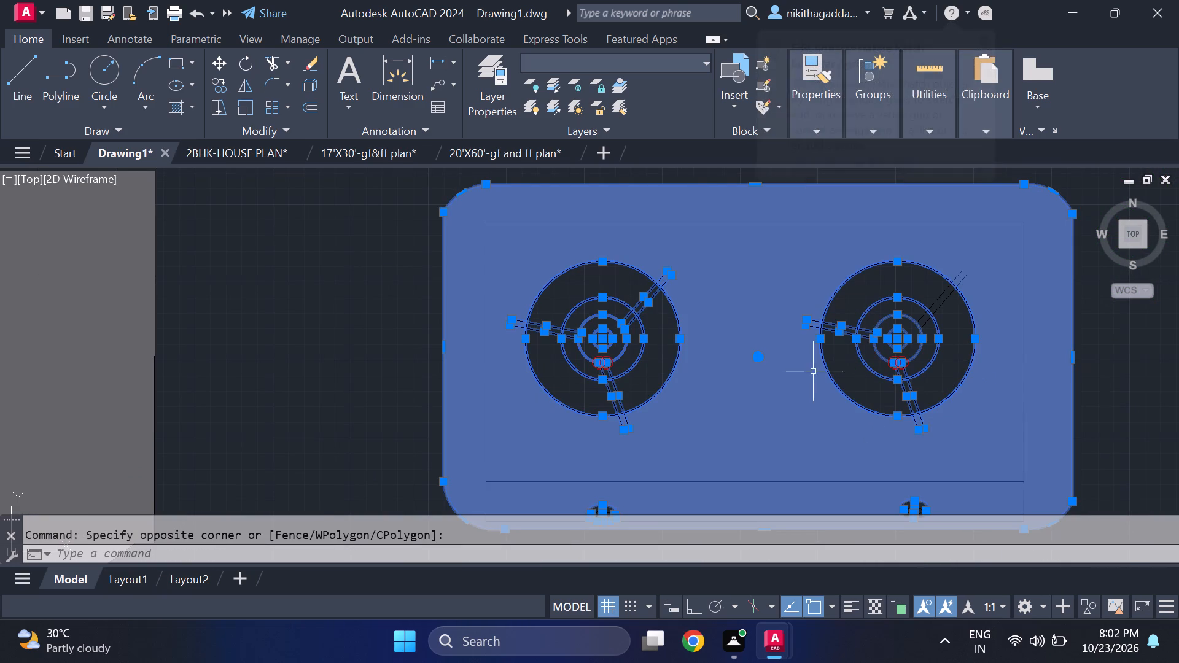
drag(949, 309, 938, 311)
click(829, 322)
scroll(812, 329, down, 2)
scroll(698, 308, up, 1)
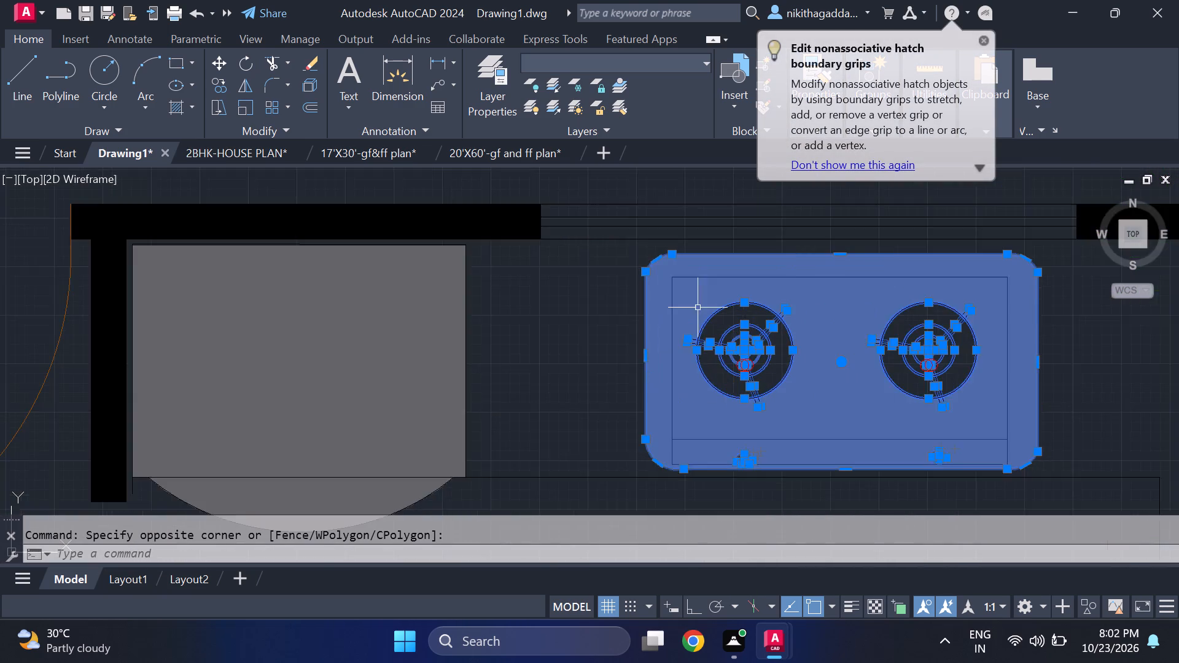
scroll(698, 308, up, 1)
click(714, 260)
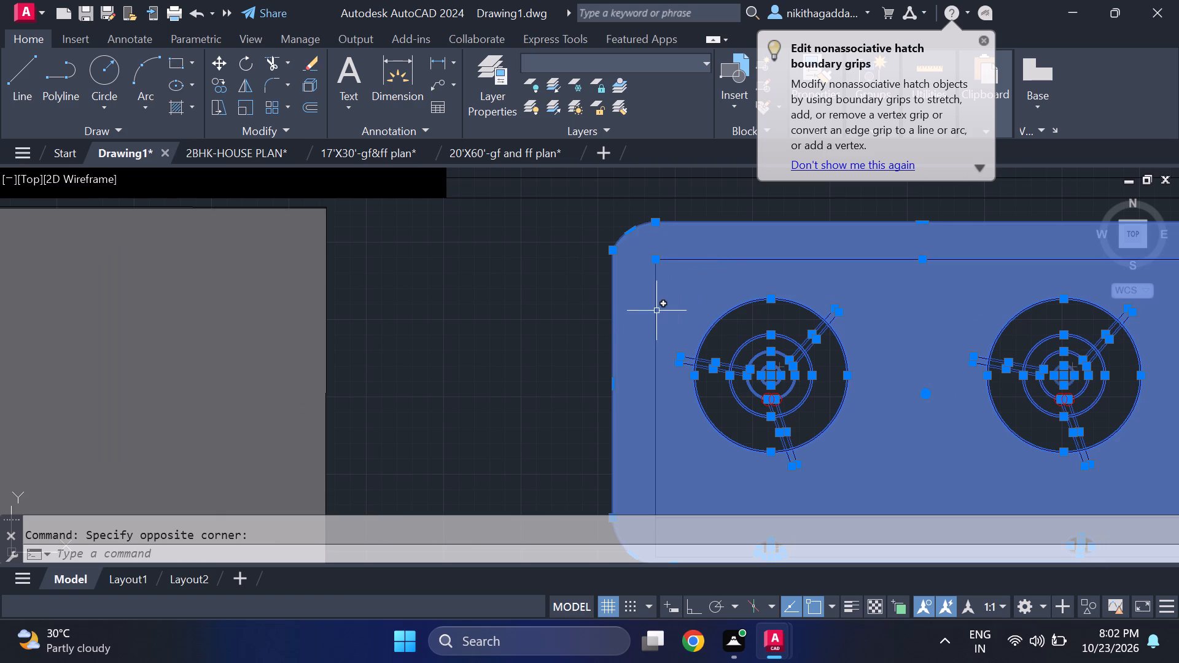
click(656, 317)
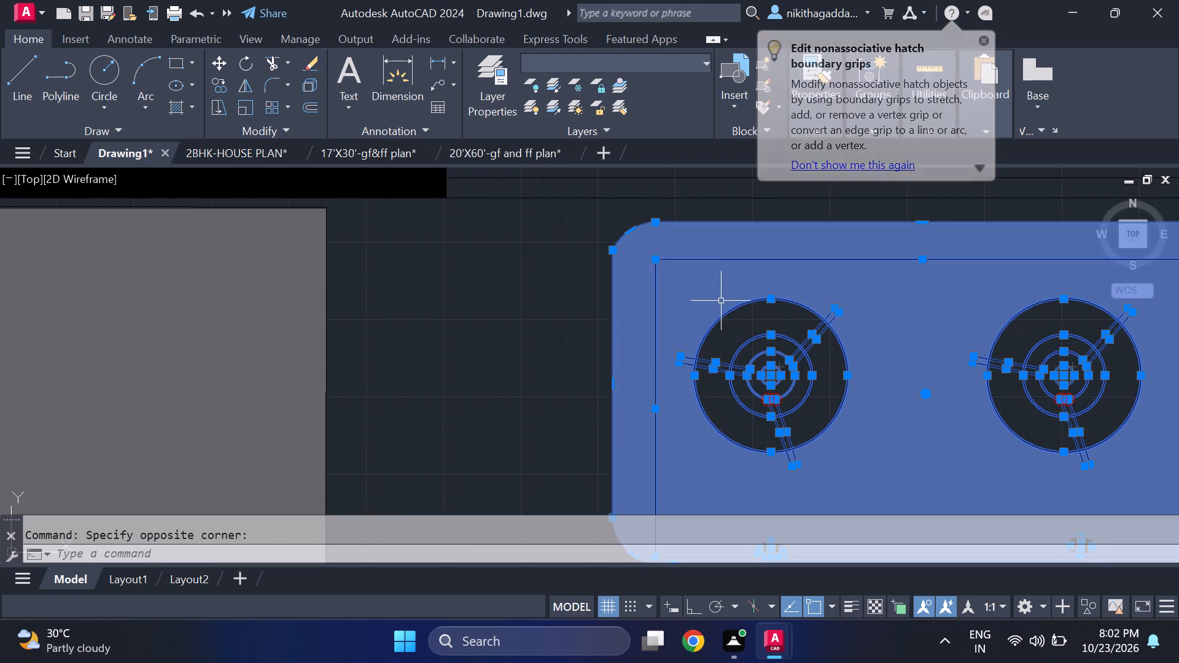
scroll(843, 311, down, 2)
middle_drag(1009, 371, 852, 362)
scroll(819, 348, up, 2)
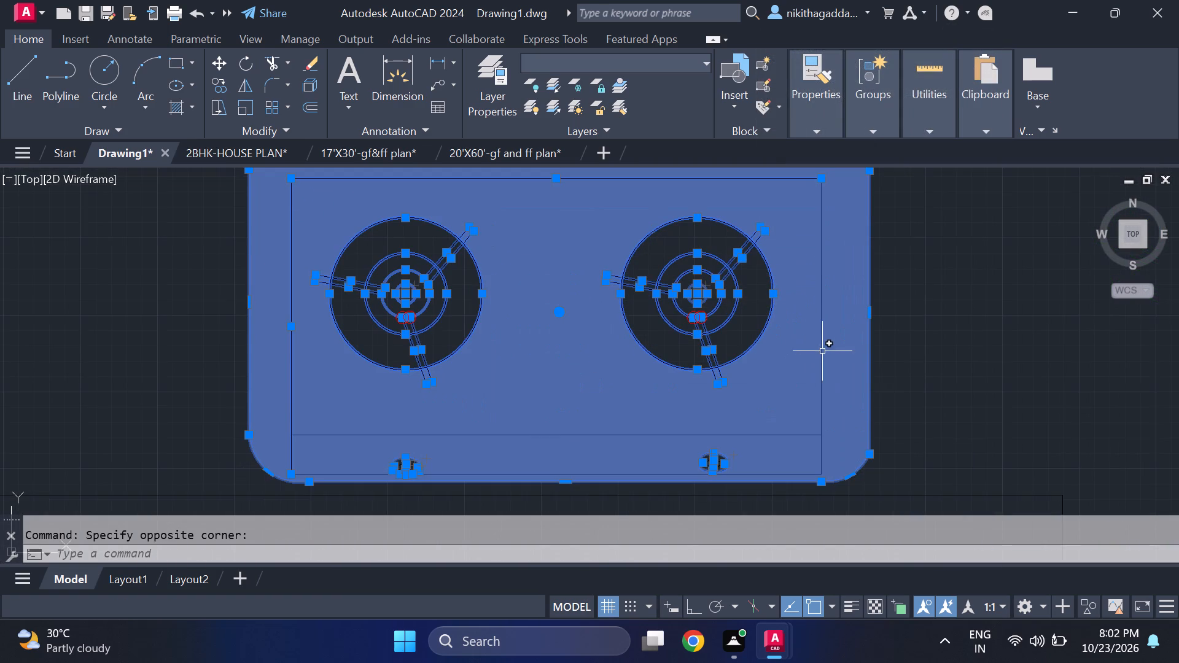
click(822, 351)
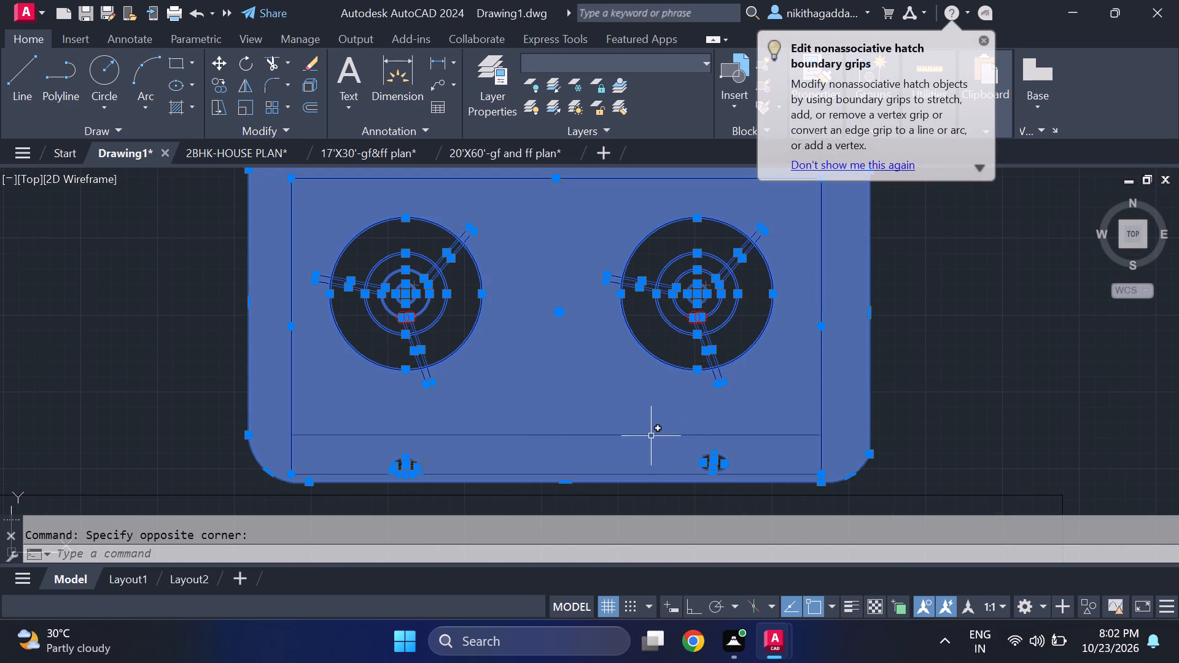
click(651, 434)
click(583, 475)
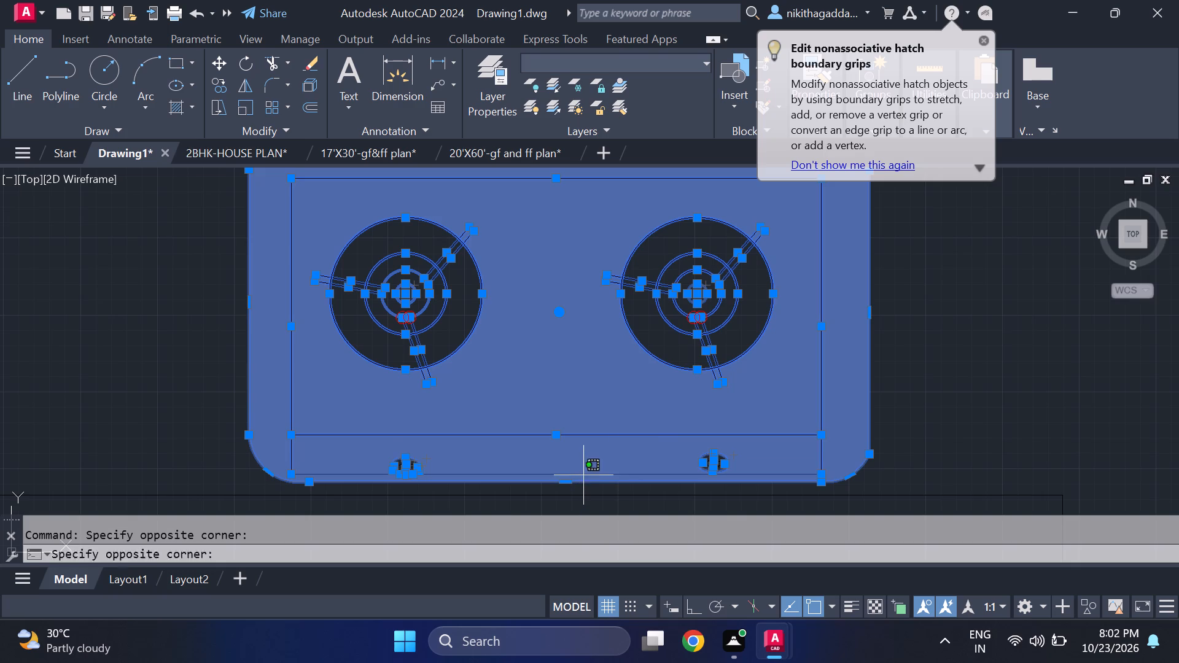
scroll(728, 486, up, 2)
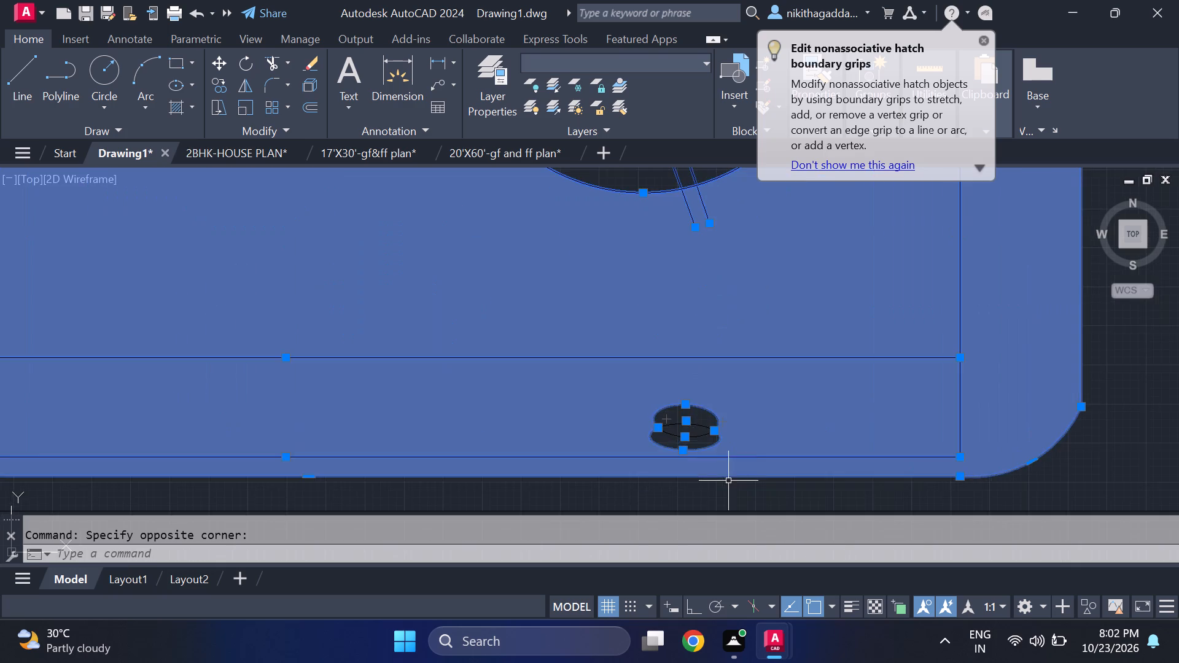
scroll(706, 430, up, 3)
click(701, 404)
click(587, 490)
scroll(562, 418, down, 5)
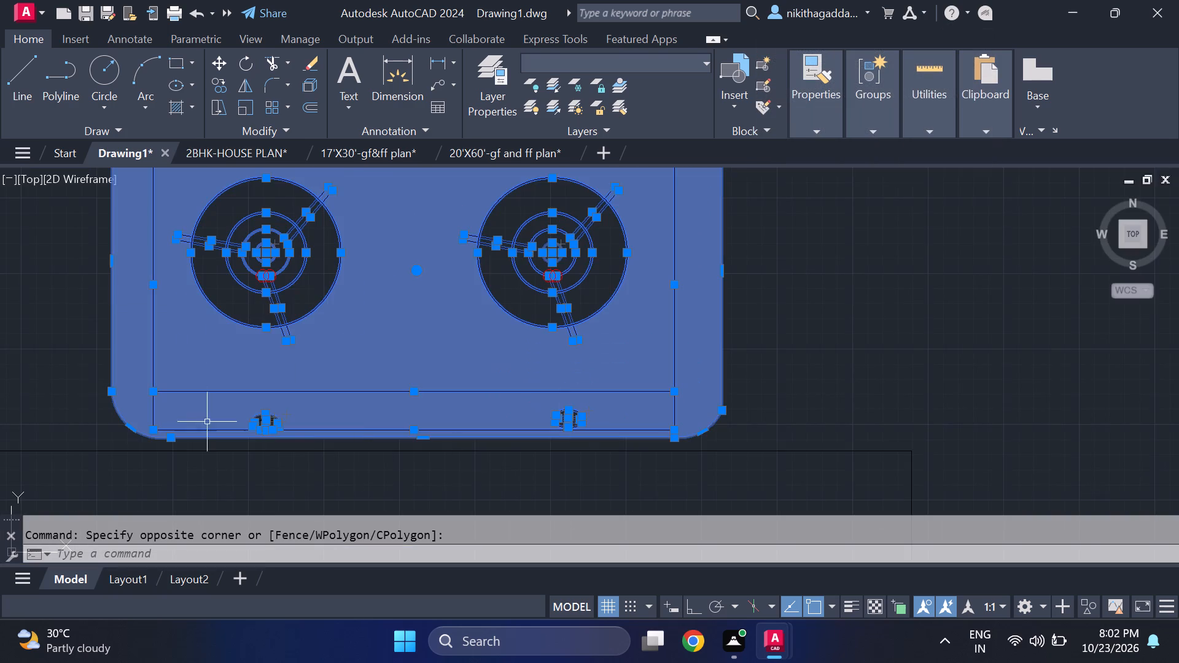
scroll(225, 417, up, 6)
middle_drag(615, 427, 588, 366)
drag(596, 365, 598, 383)
drag(518, 508, 518, 496)
scroll(545, 300, down, 5)
scroll(567, 353, down, 5)
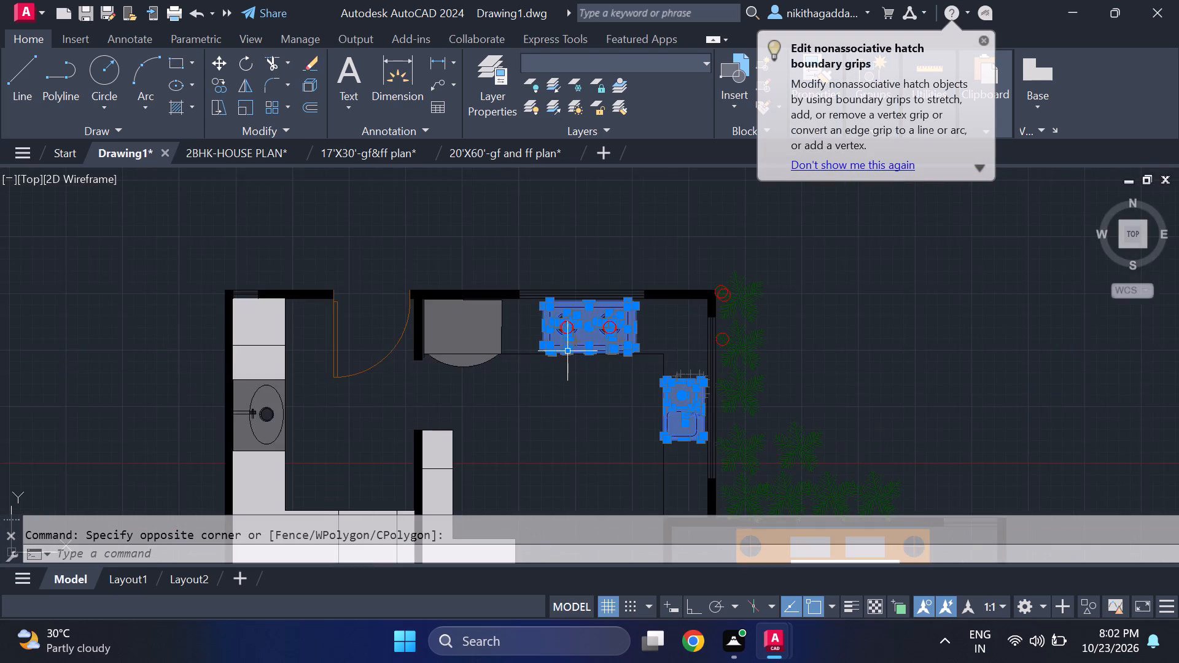
scroll(575, 303, up, 4)
middle_drag(593, 255, 575, 207)
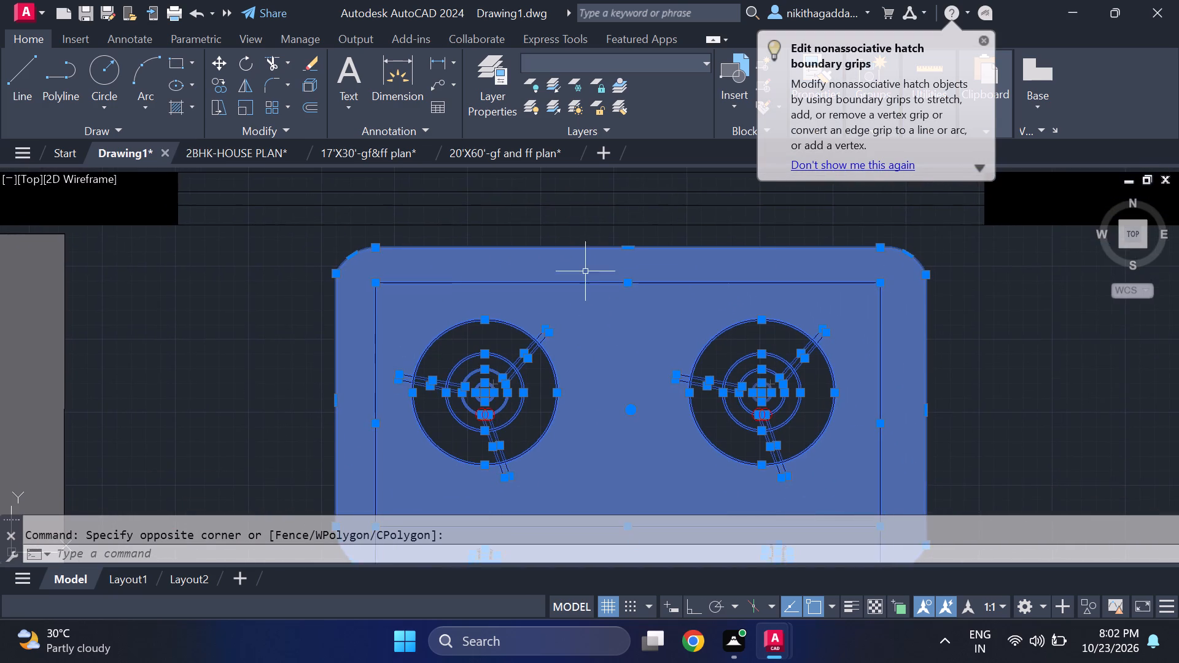
scroll(599, 292, down, 1)
key(m)
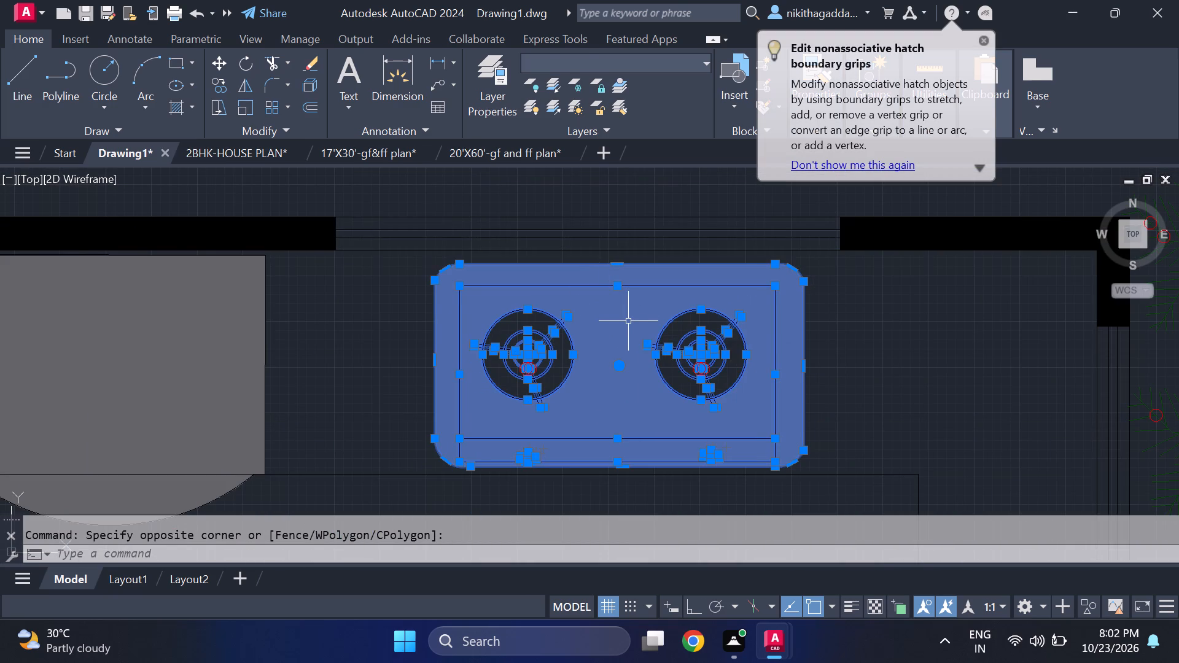
key(Return)
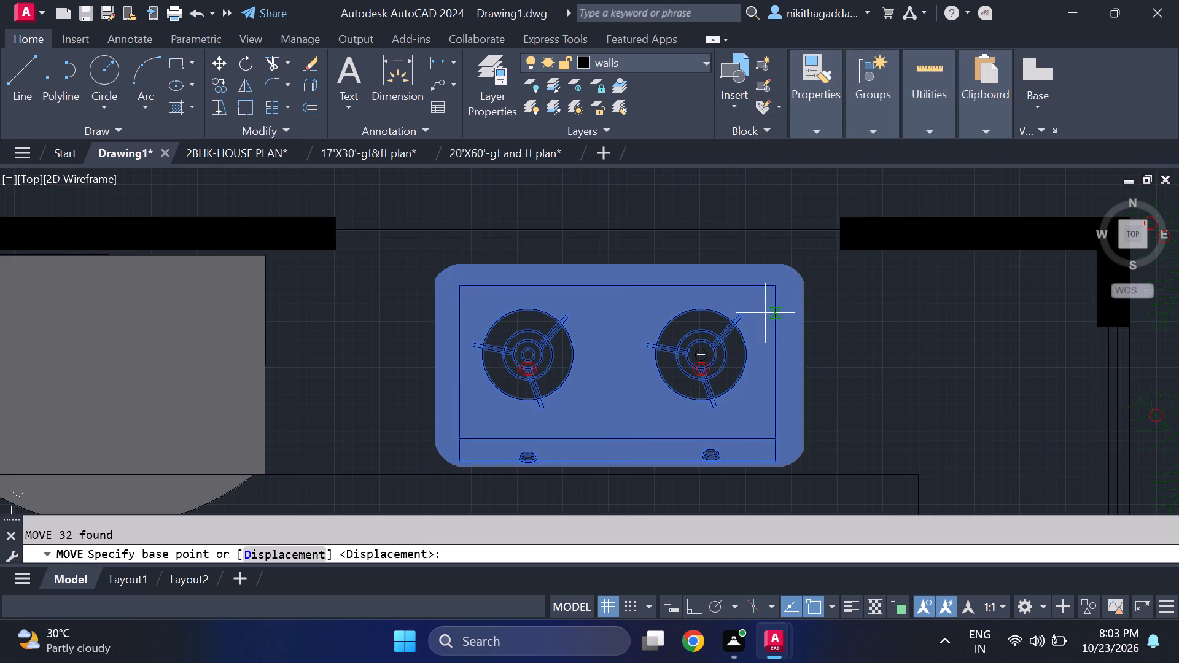
drag(574, 314, 578, 303)
middle_drag(636, 222, 646, 400)
scroll(646, 400, down, 4)
middle_click(636, 236)
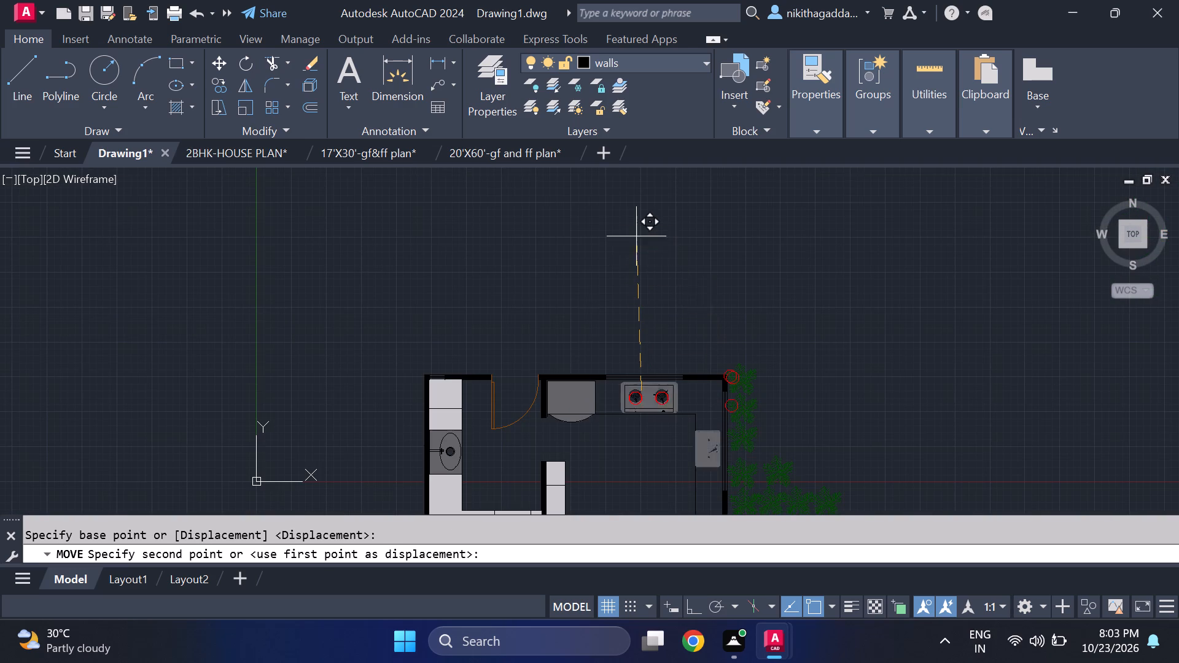
click(613, 190)
Move the small circle left behind in the kitchen to the centre of the relocated stove's east burner.
scroll(623, 206, up, 3)
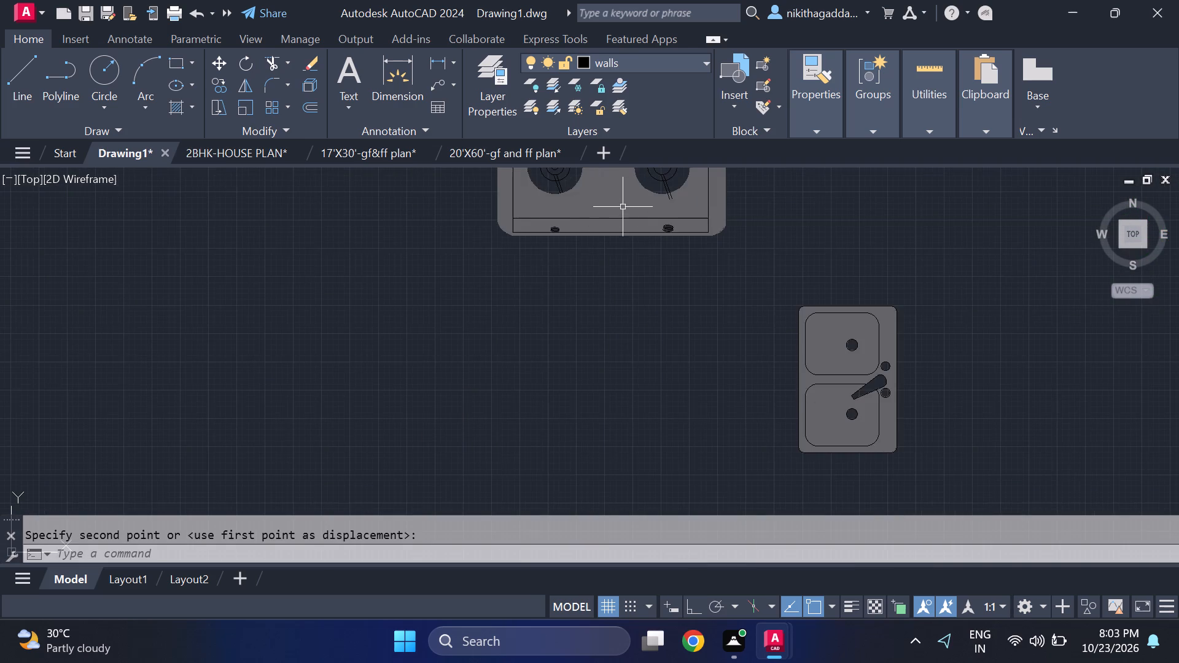
scroll(655, 213, up, 1)
middle_drag(663, 219, 705, 391)
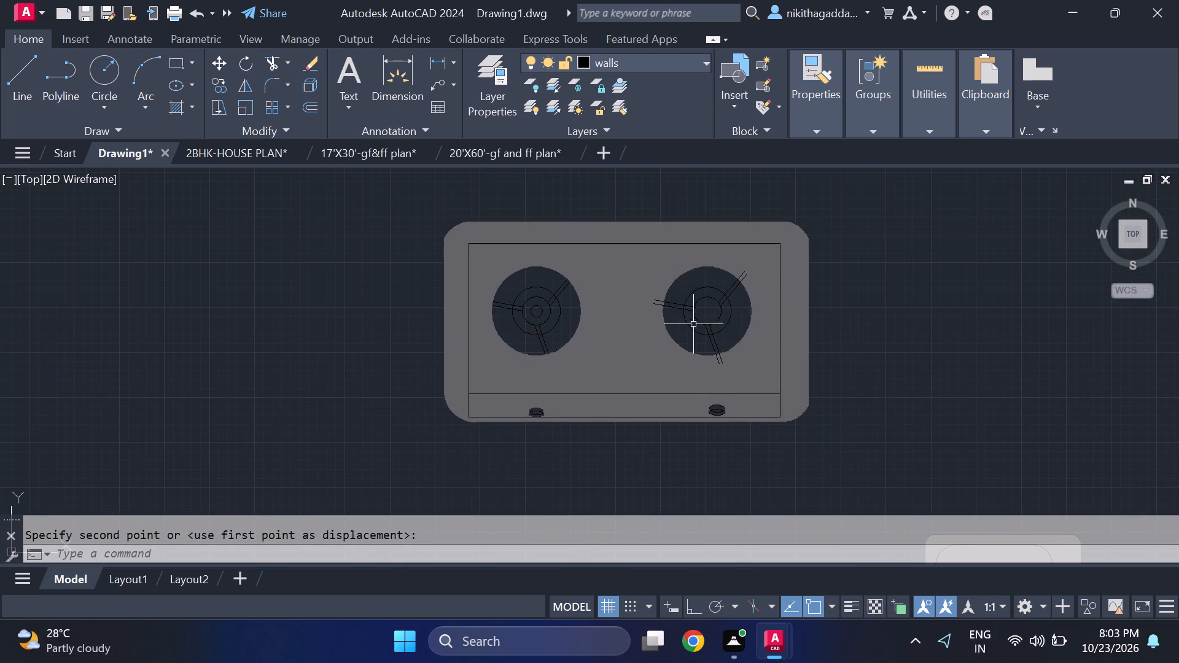
scroll(702, 291, up, 2)
scroll(707, 321, down, 3)
scroll(734, 436, up, 1)
middle_drag(734, 436, 712, 330)
scroll(712, 298, down, 1)
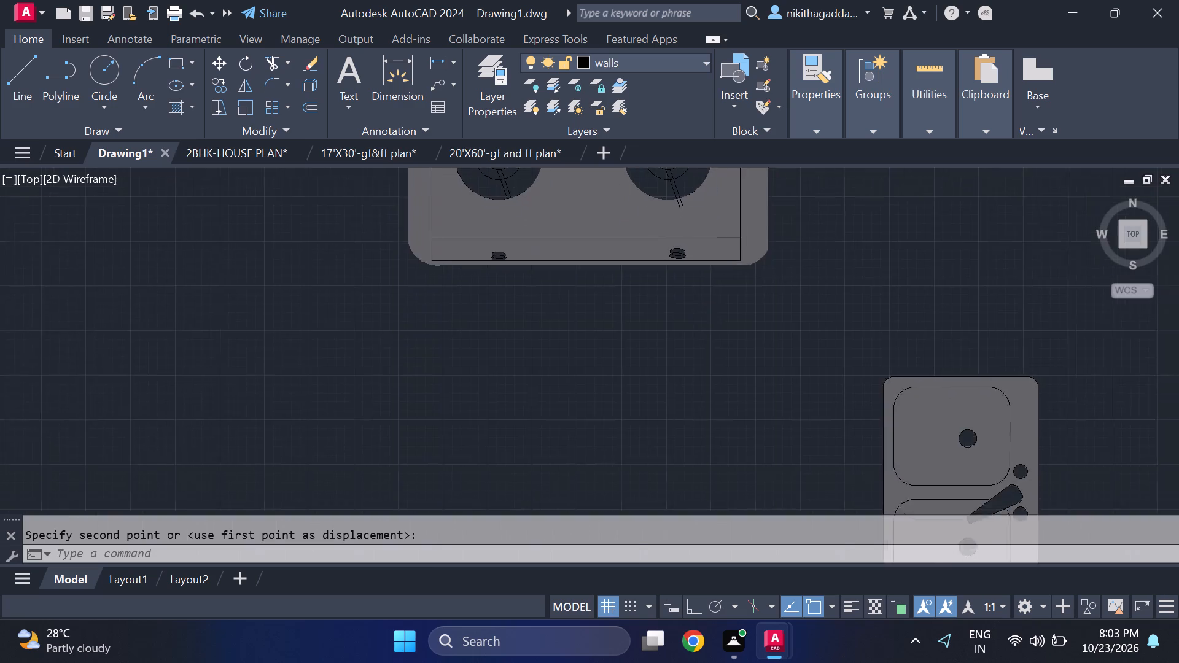
scroll(710, 282, down, 2)
middle_drag(678, 430, 661, 338)
middle_drag(719, 454, 696, 387)
scroll(715, 389, up, 3)
scroll(699, 467, up, 2)
middle_drag(620, 455, 674, 385)
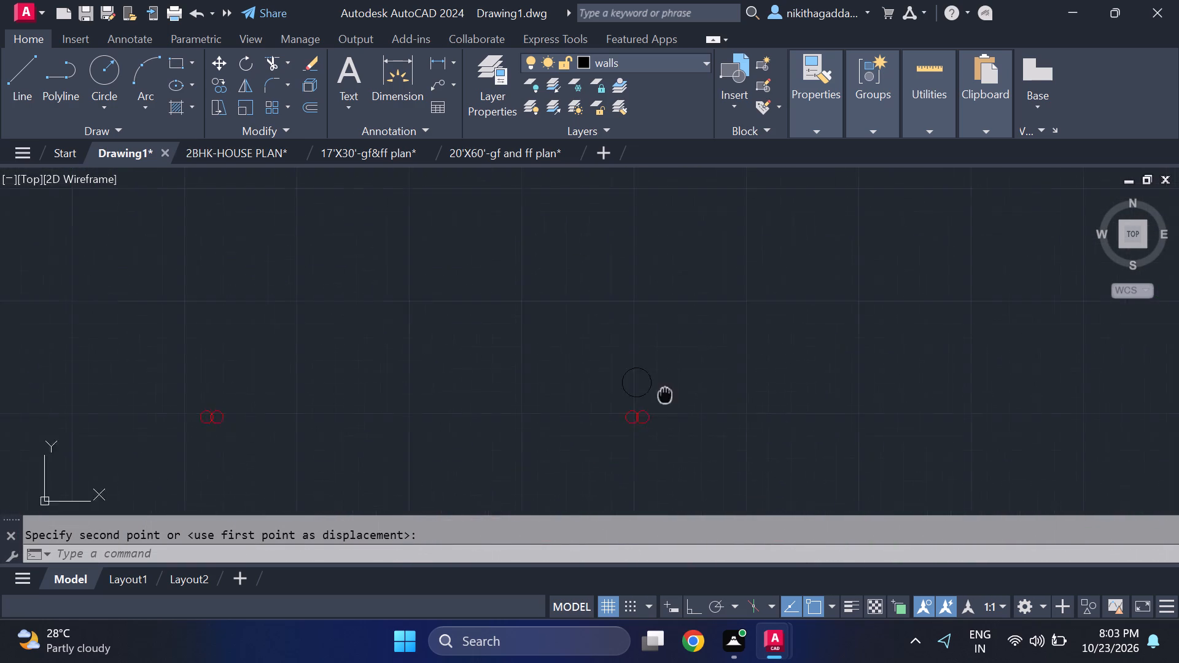
middle_drag(674, 385, 733, 303)
scroll(742, 290, down, 1)
click(763, 241)
click(650, 357)
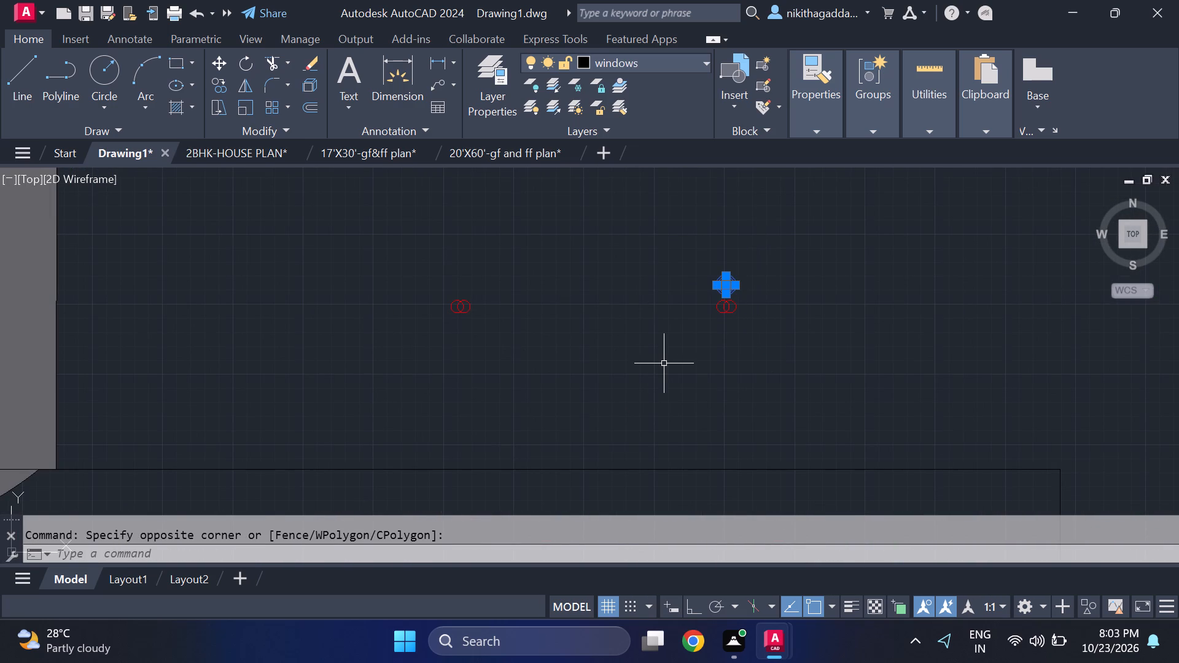
key(m)
key(Return)
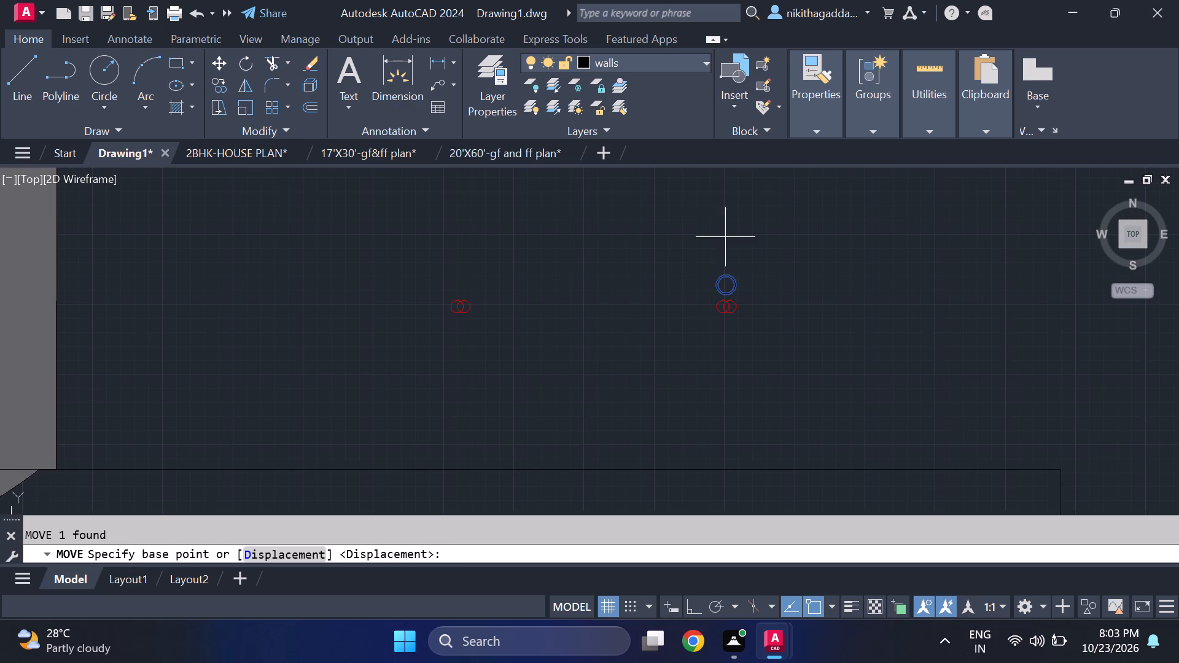
drag(732, 287, 728, 277)
middle_drag(724, 208, 740, 395)
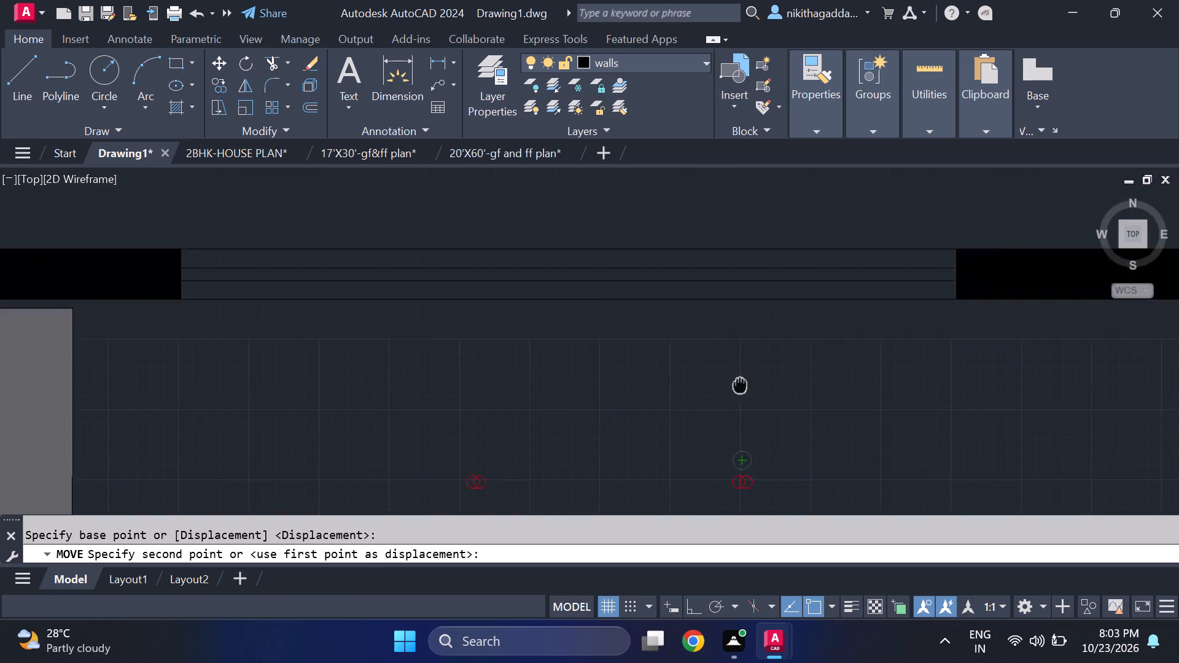
middle_drag(740, 395, 736, 487)
scroll(733, 477, down, 4)
middle_drag(653, 249, 671, 403)
scroll(669, 299, up, 4)
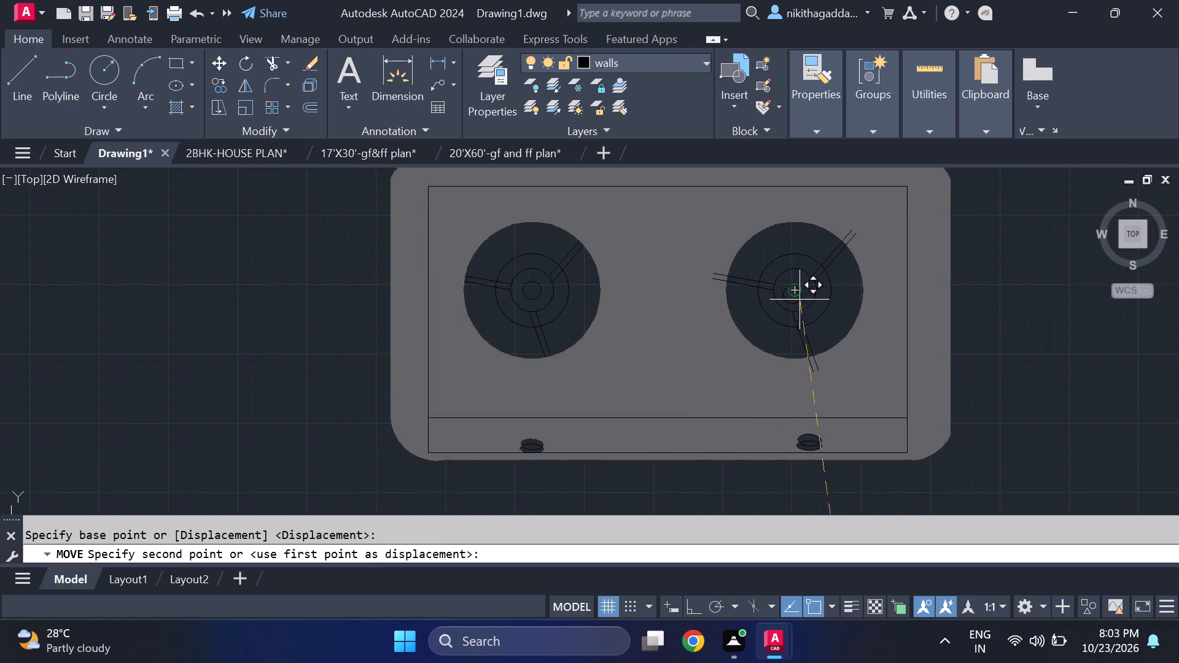
scroll(798, 290, up, 2)
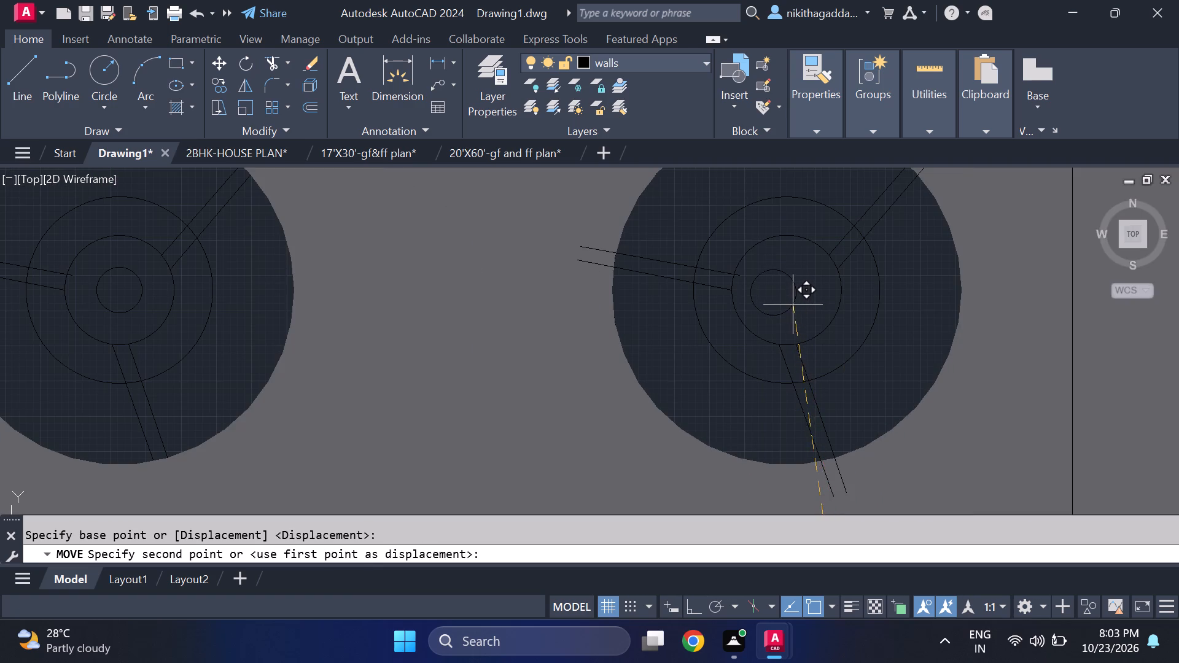
click(806, 307)
scroll(825, 255, down, 4)
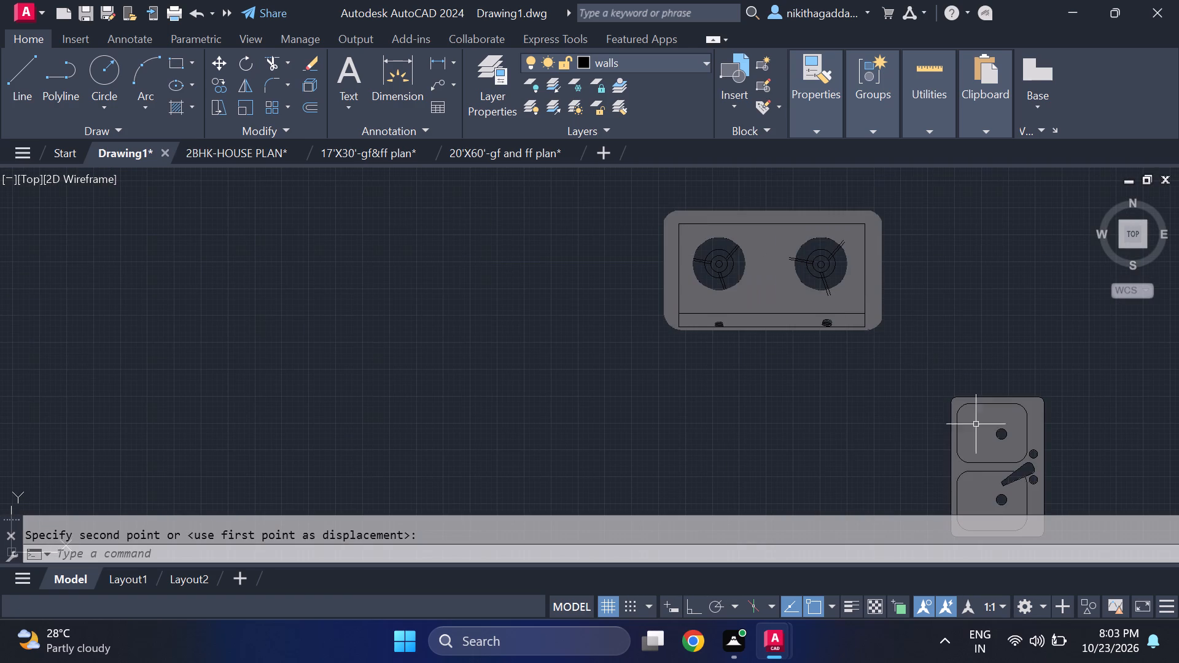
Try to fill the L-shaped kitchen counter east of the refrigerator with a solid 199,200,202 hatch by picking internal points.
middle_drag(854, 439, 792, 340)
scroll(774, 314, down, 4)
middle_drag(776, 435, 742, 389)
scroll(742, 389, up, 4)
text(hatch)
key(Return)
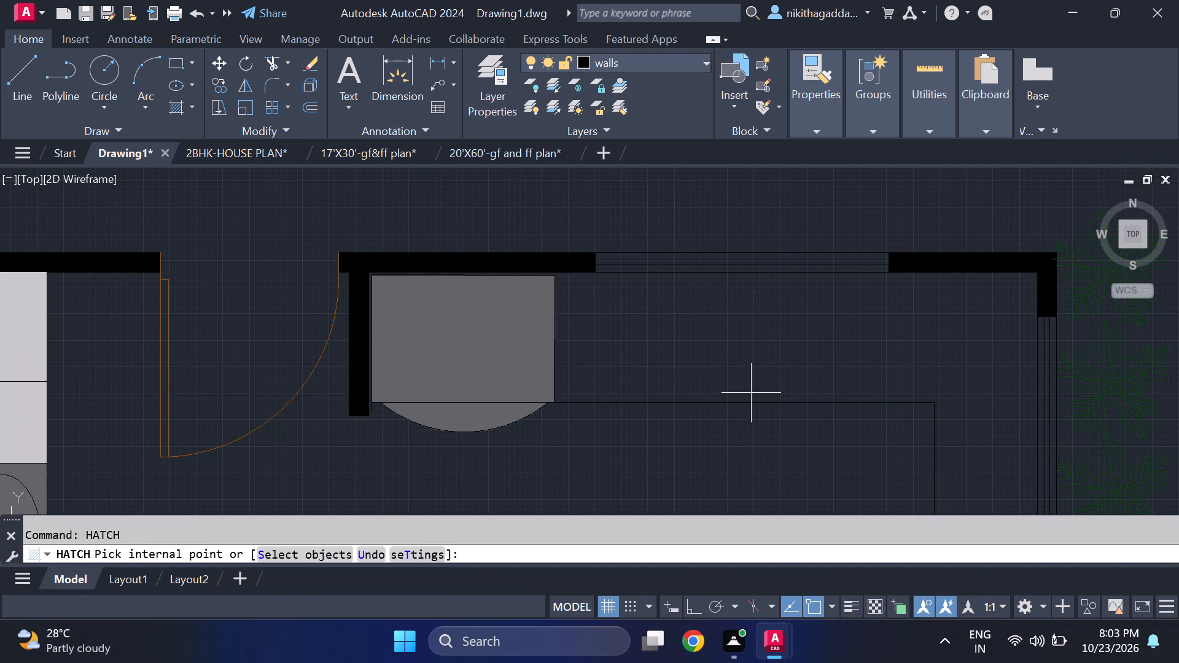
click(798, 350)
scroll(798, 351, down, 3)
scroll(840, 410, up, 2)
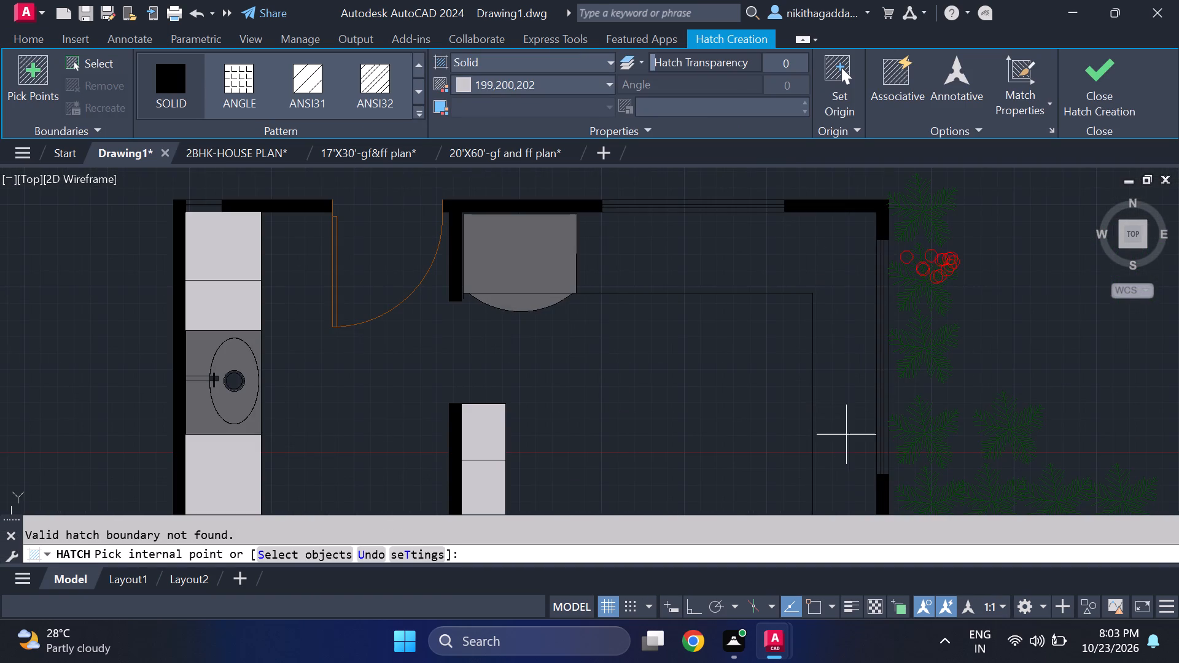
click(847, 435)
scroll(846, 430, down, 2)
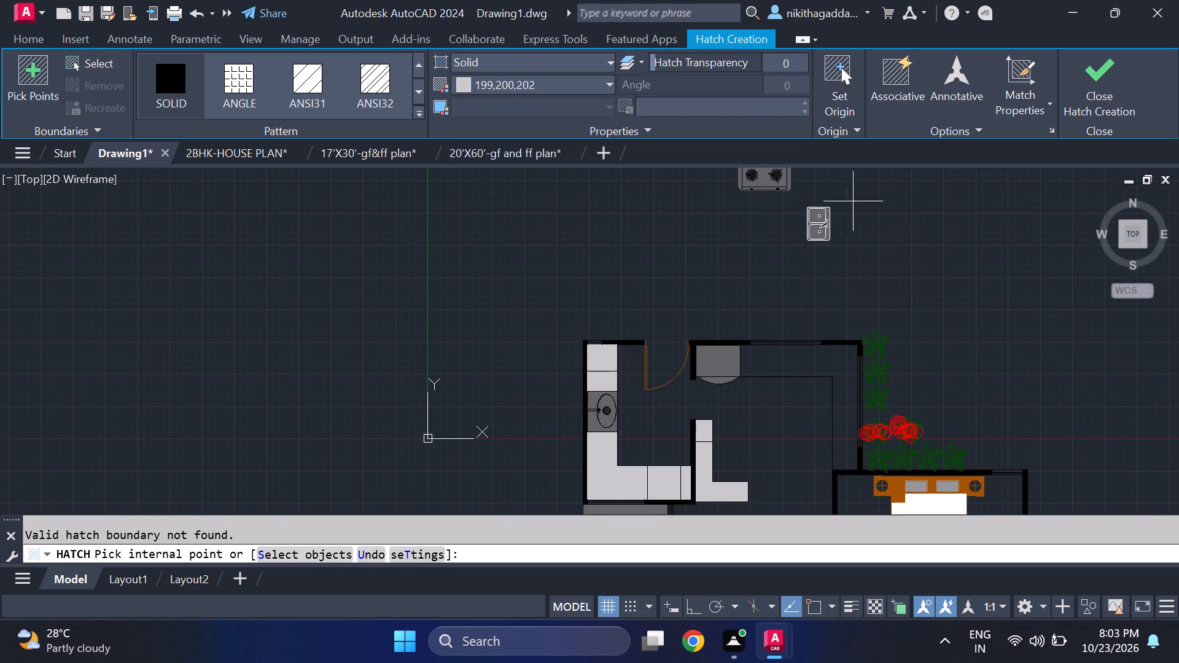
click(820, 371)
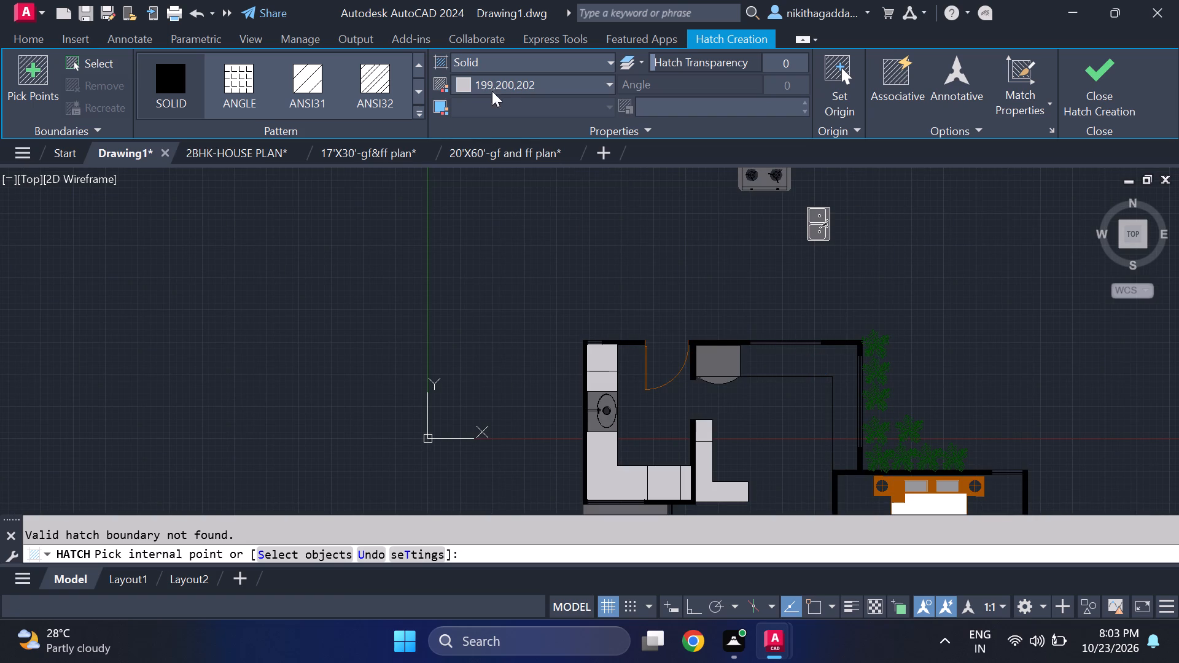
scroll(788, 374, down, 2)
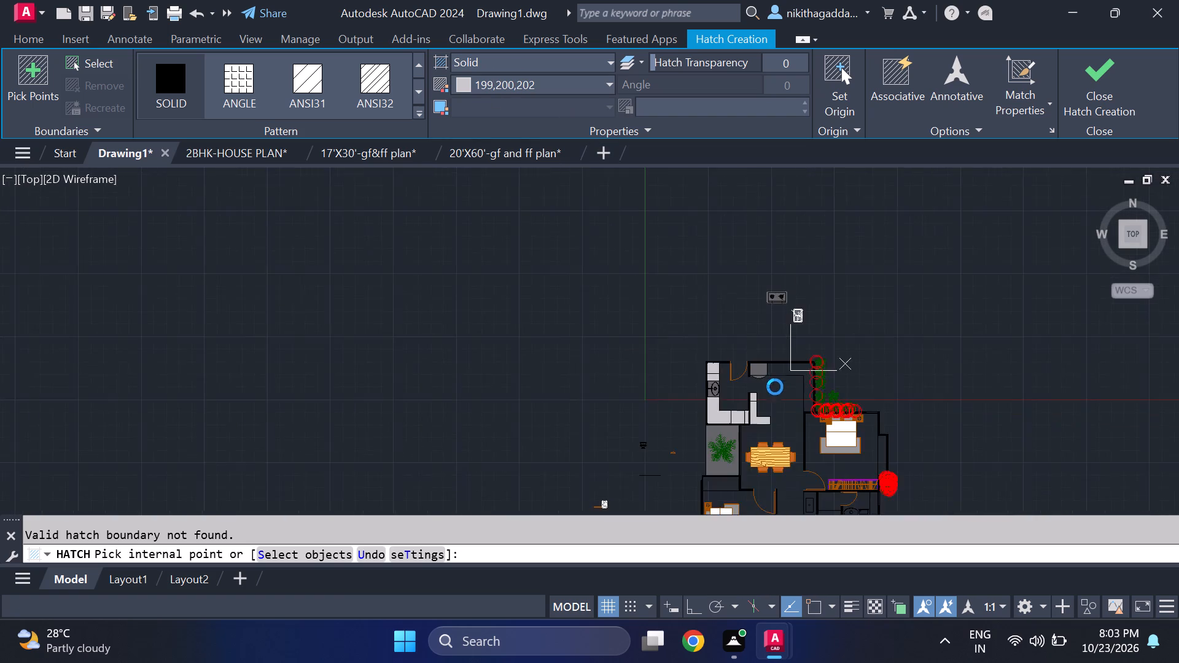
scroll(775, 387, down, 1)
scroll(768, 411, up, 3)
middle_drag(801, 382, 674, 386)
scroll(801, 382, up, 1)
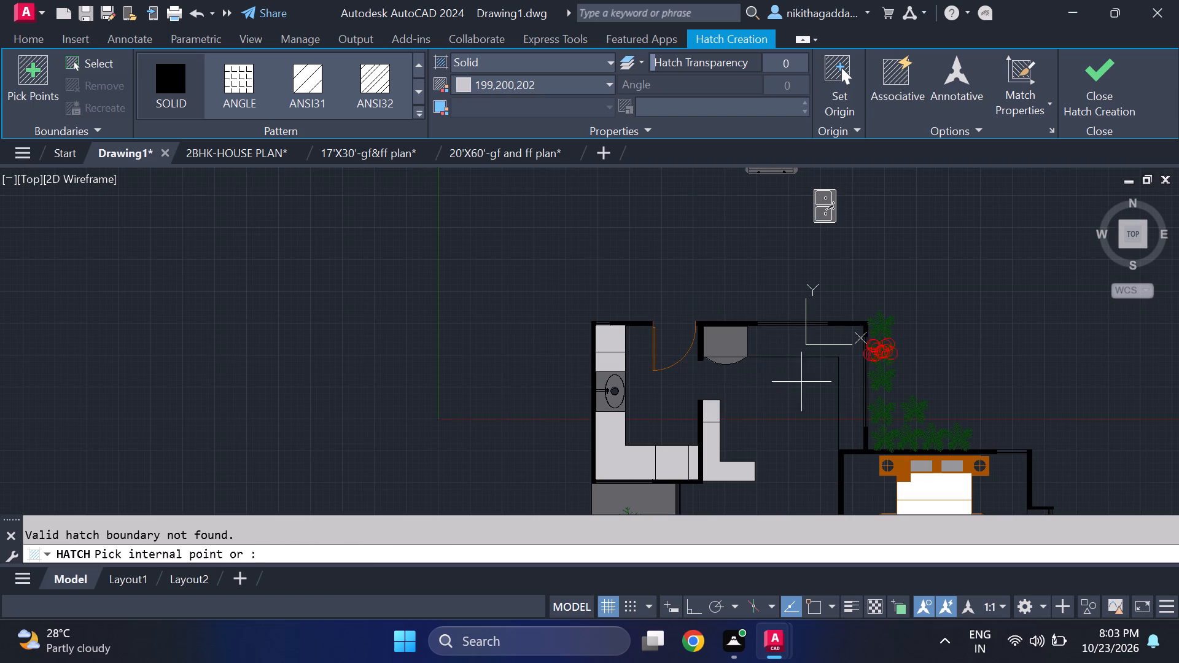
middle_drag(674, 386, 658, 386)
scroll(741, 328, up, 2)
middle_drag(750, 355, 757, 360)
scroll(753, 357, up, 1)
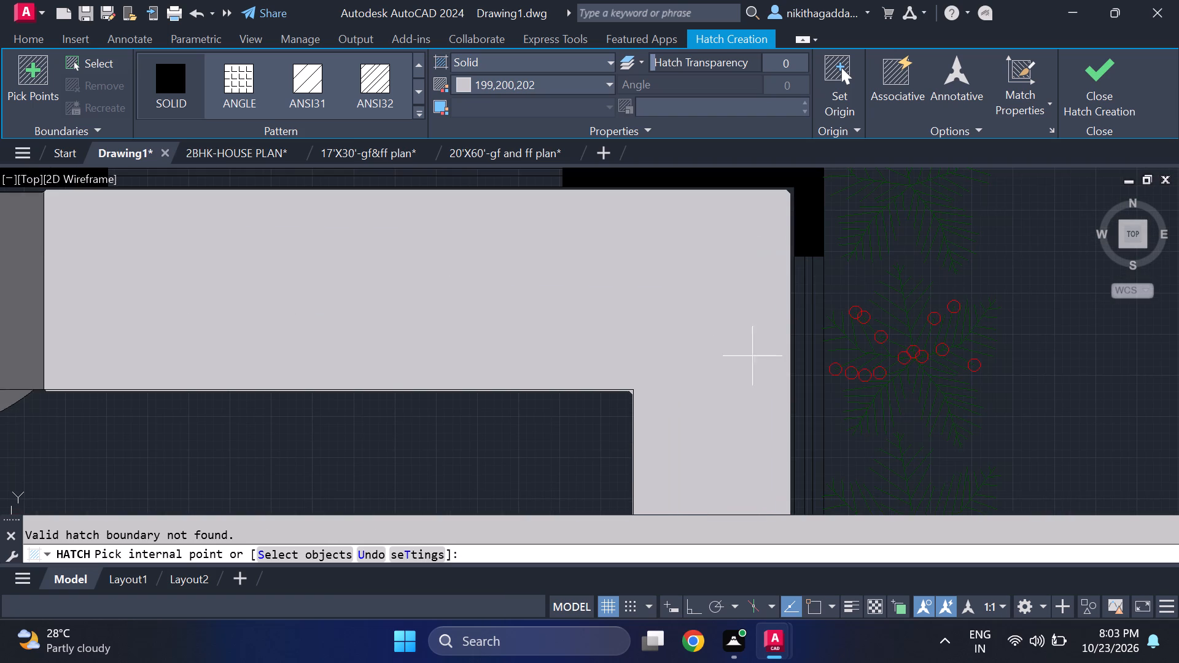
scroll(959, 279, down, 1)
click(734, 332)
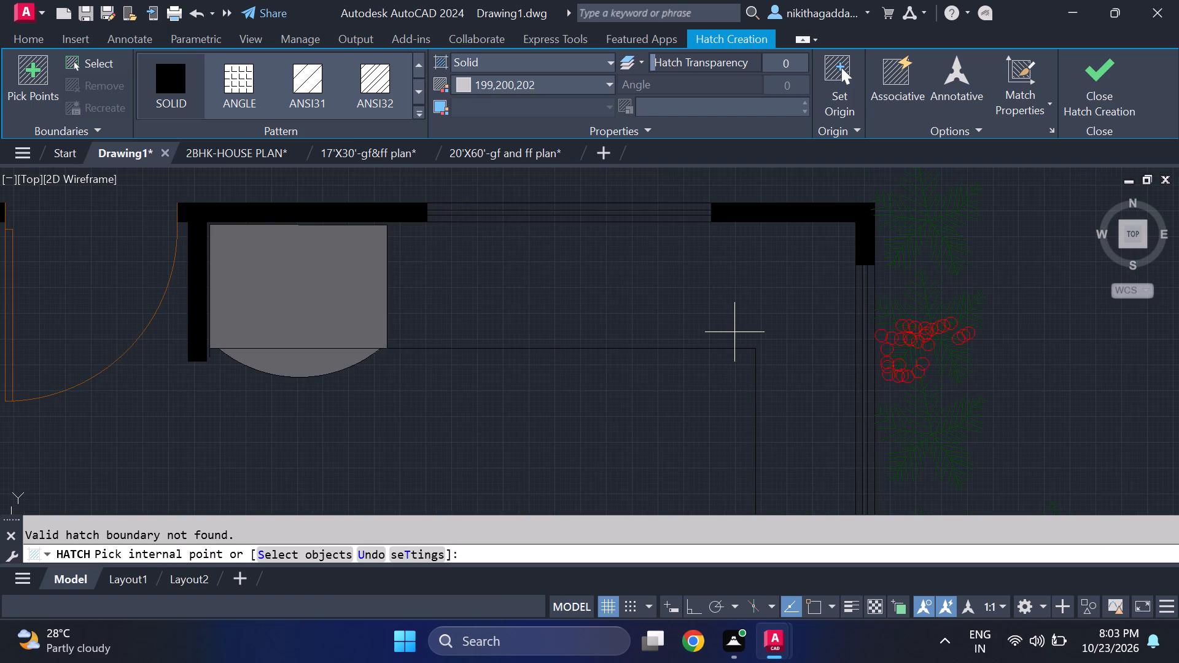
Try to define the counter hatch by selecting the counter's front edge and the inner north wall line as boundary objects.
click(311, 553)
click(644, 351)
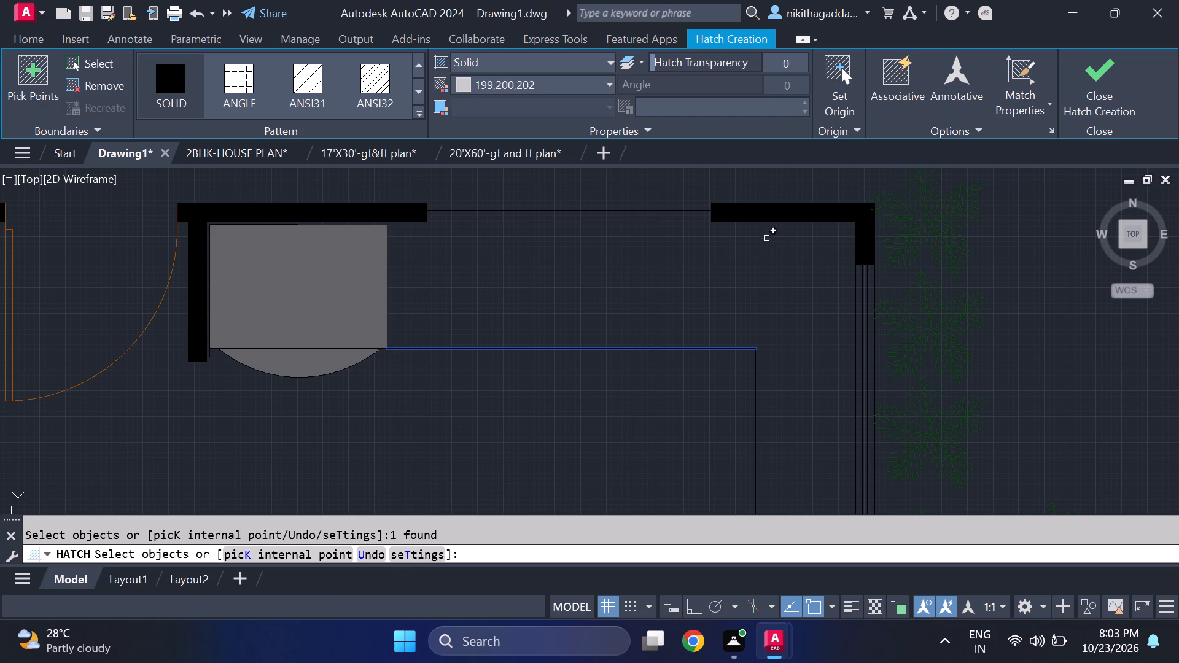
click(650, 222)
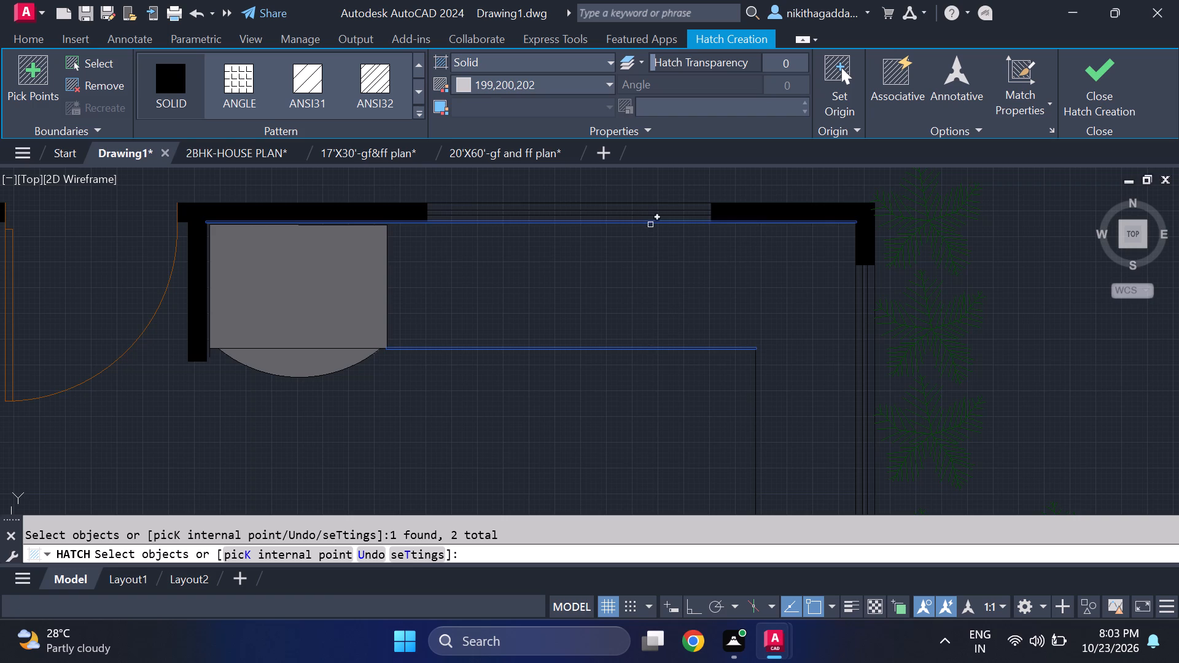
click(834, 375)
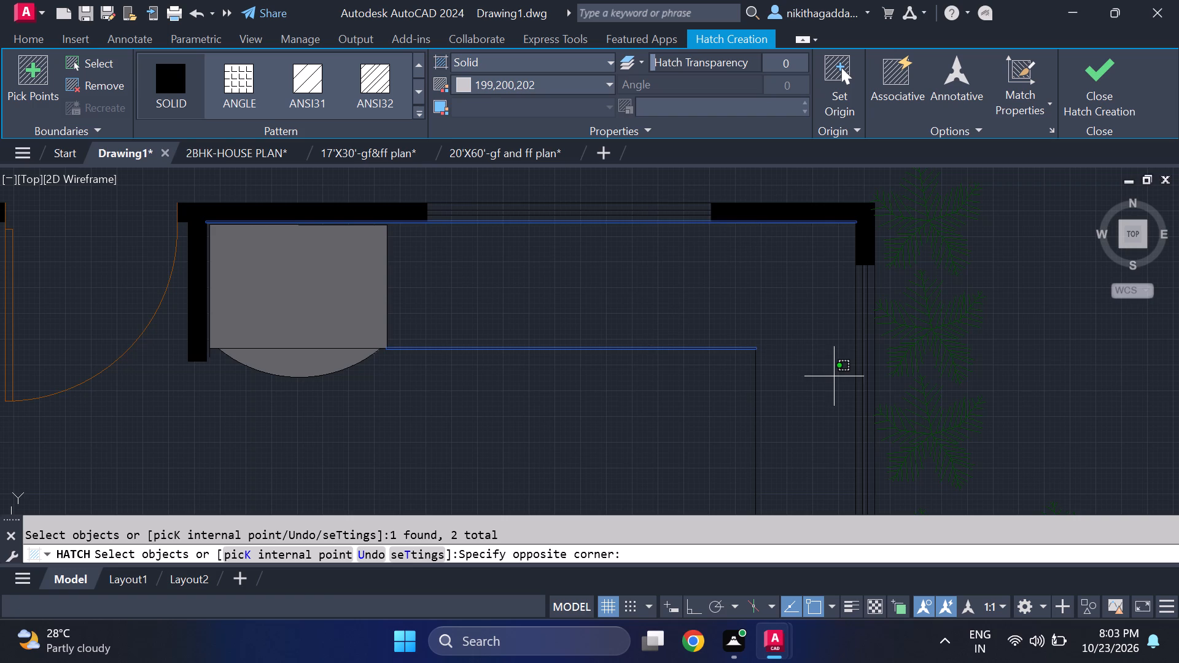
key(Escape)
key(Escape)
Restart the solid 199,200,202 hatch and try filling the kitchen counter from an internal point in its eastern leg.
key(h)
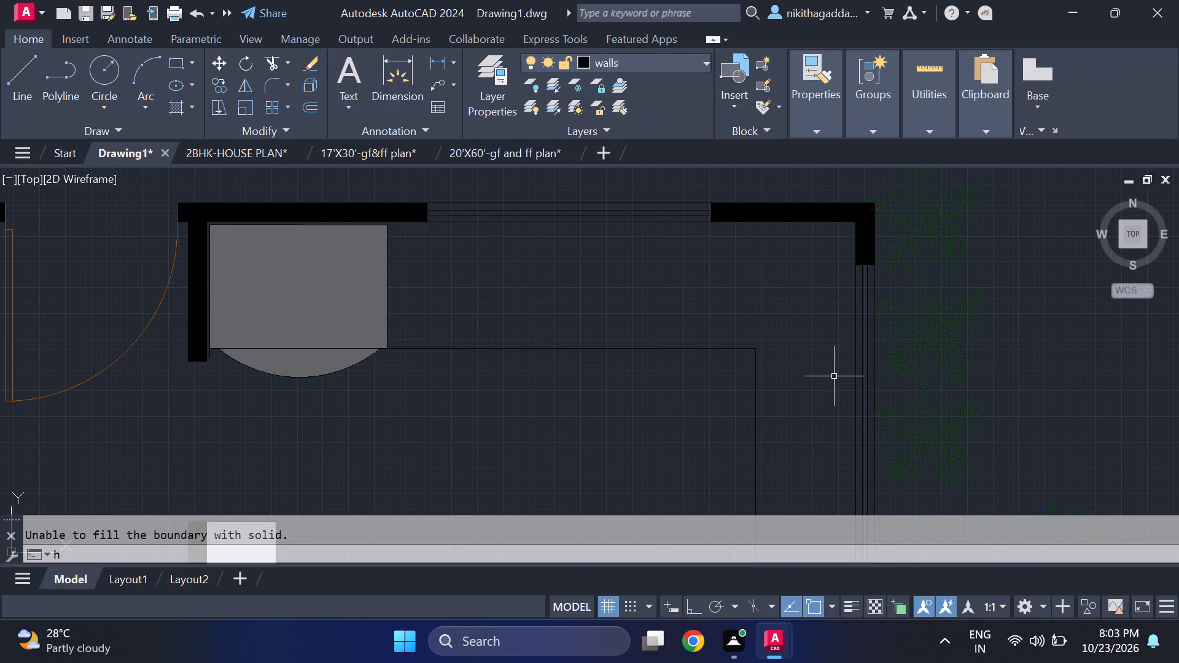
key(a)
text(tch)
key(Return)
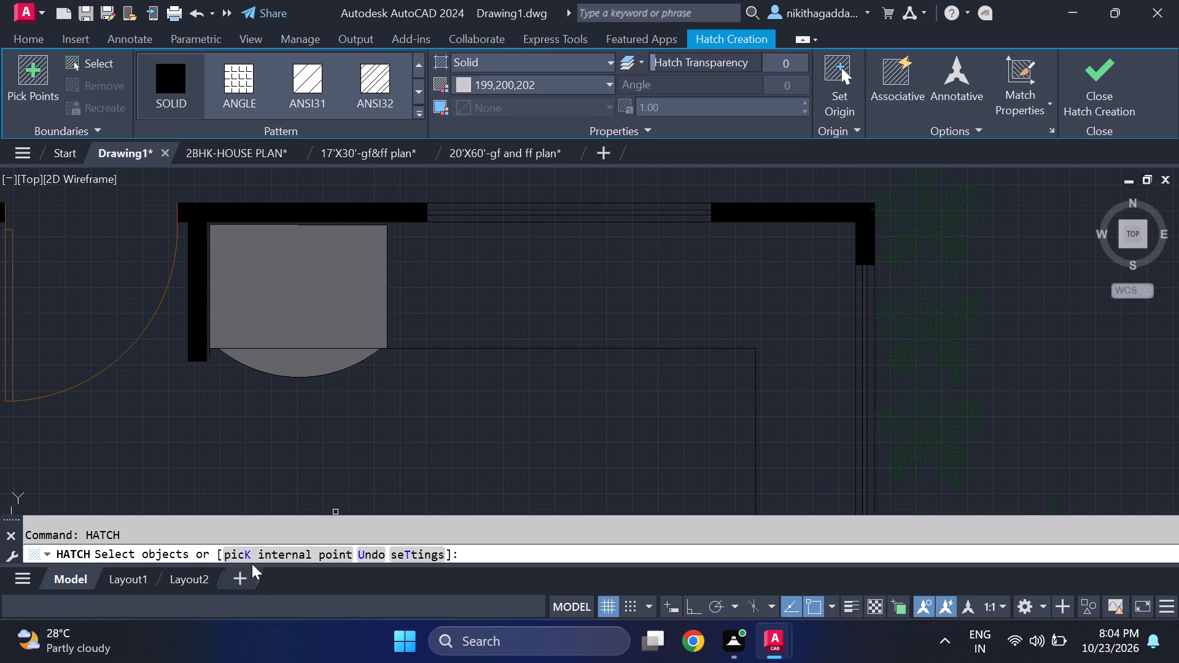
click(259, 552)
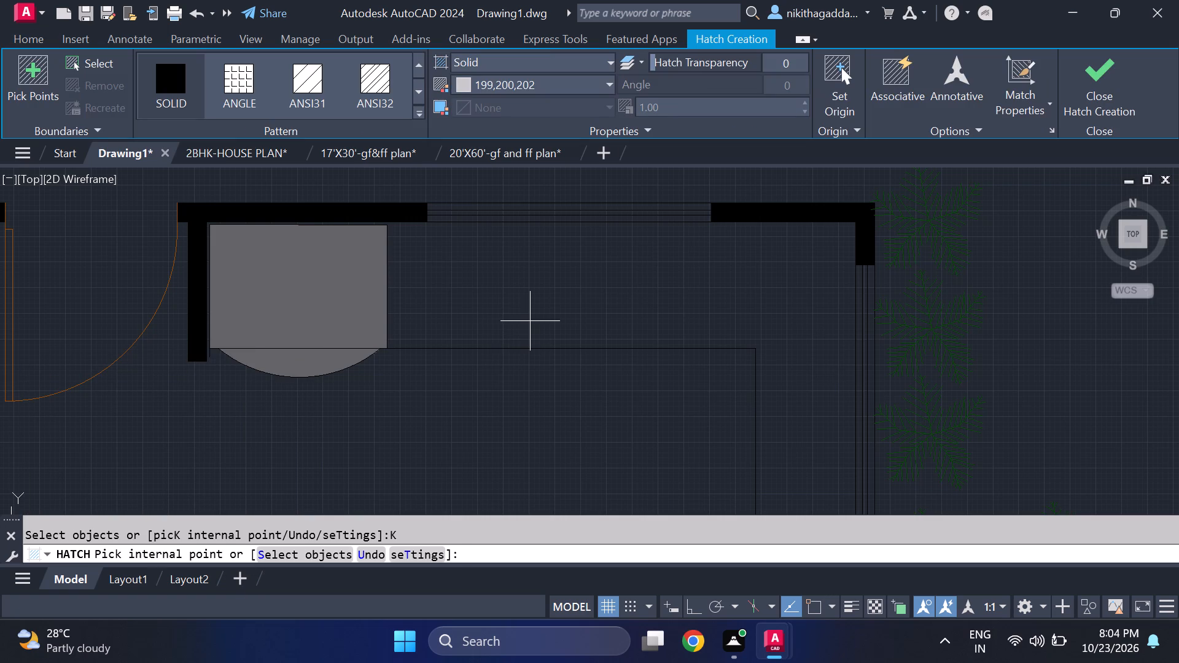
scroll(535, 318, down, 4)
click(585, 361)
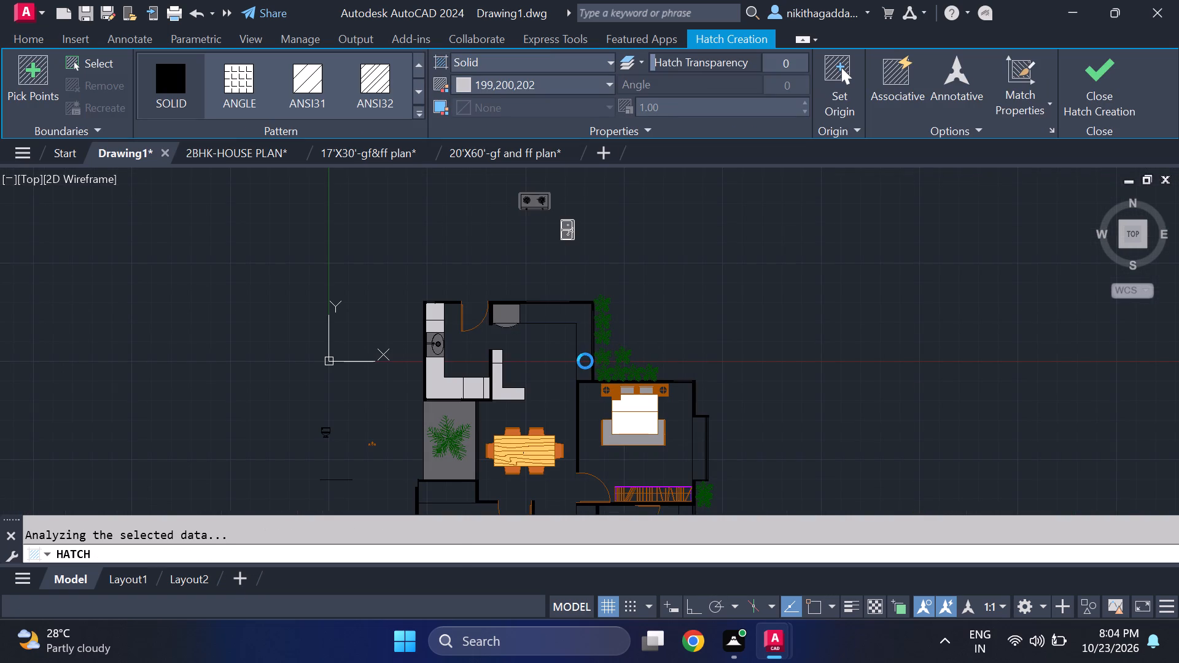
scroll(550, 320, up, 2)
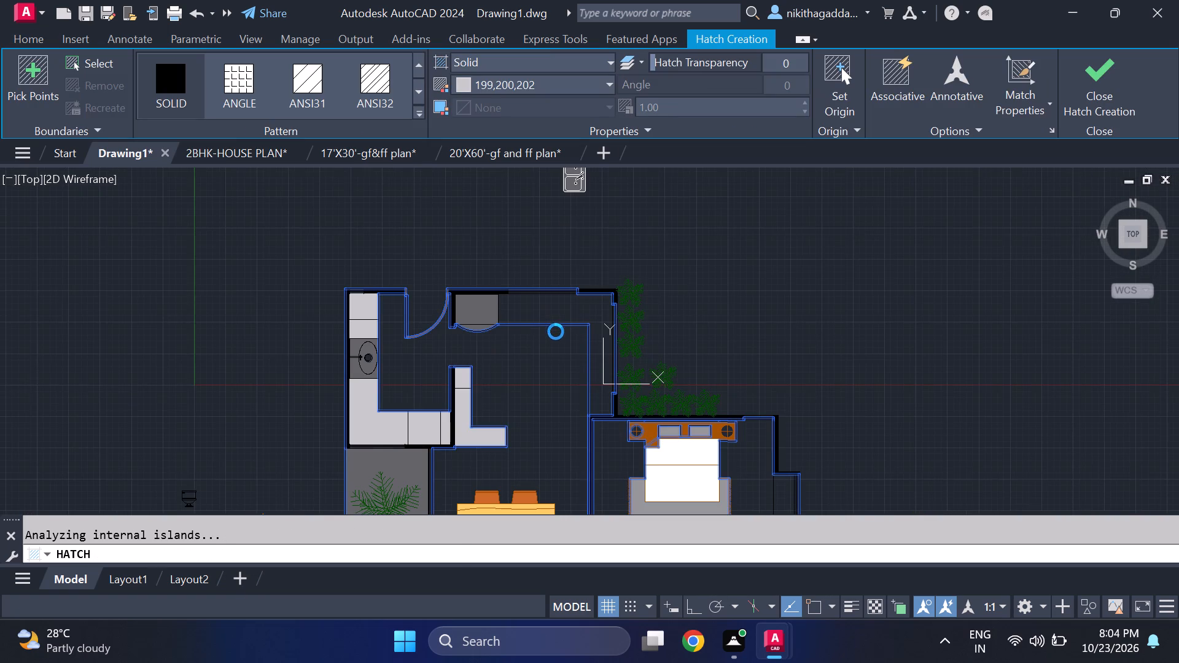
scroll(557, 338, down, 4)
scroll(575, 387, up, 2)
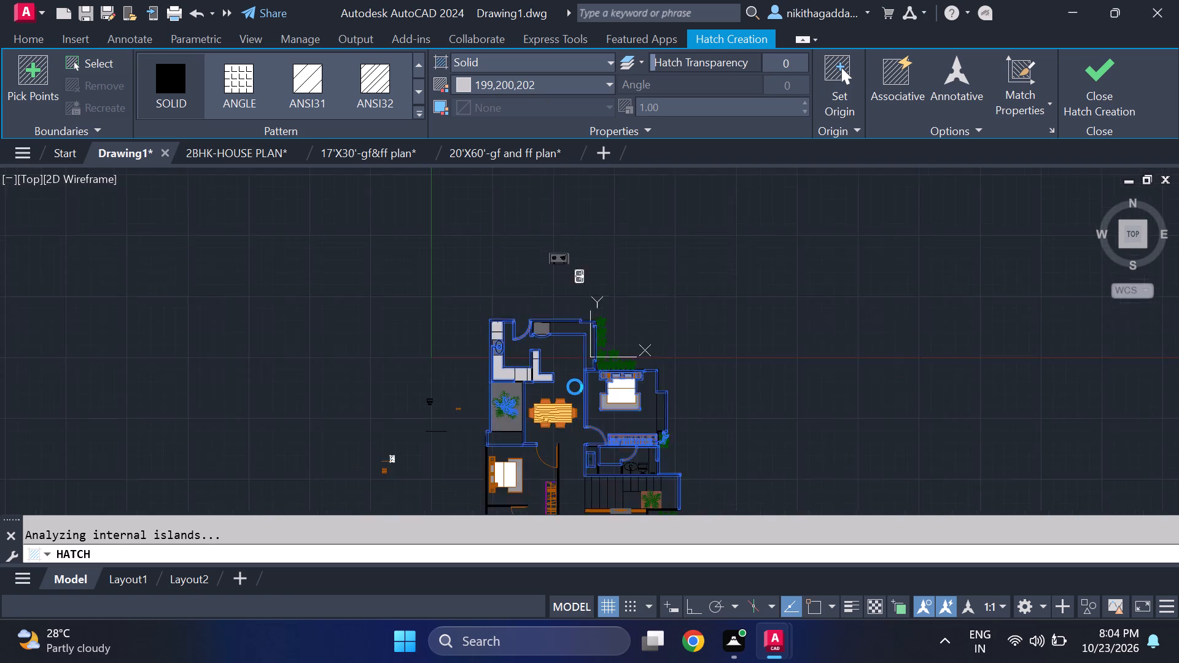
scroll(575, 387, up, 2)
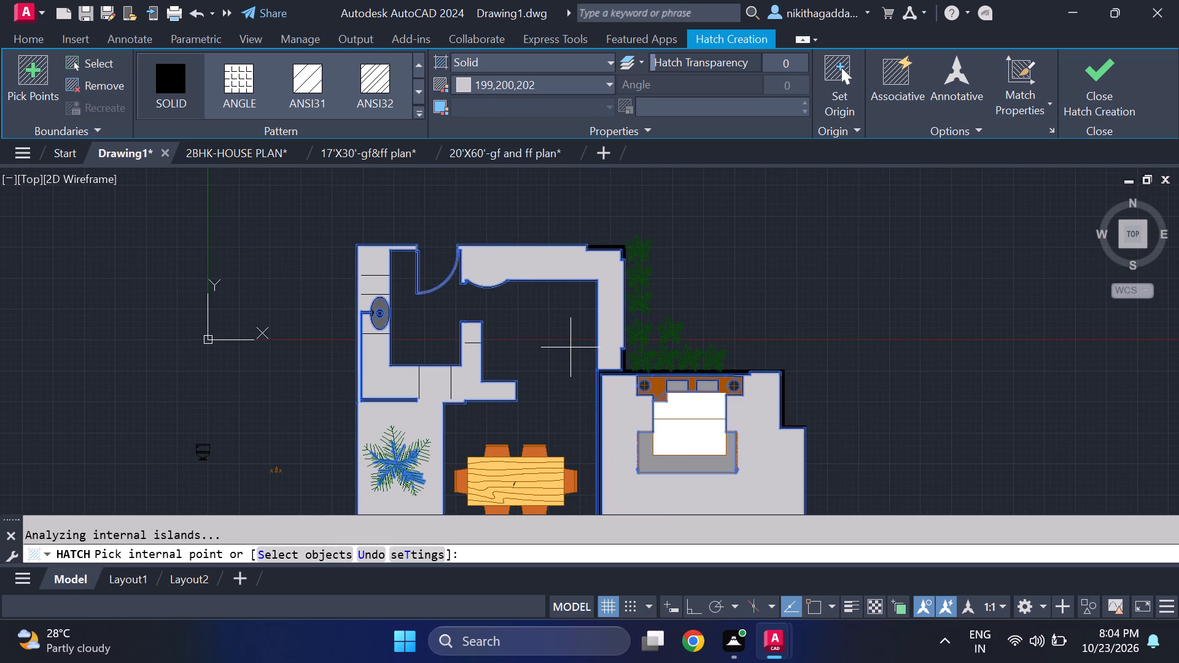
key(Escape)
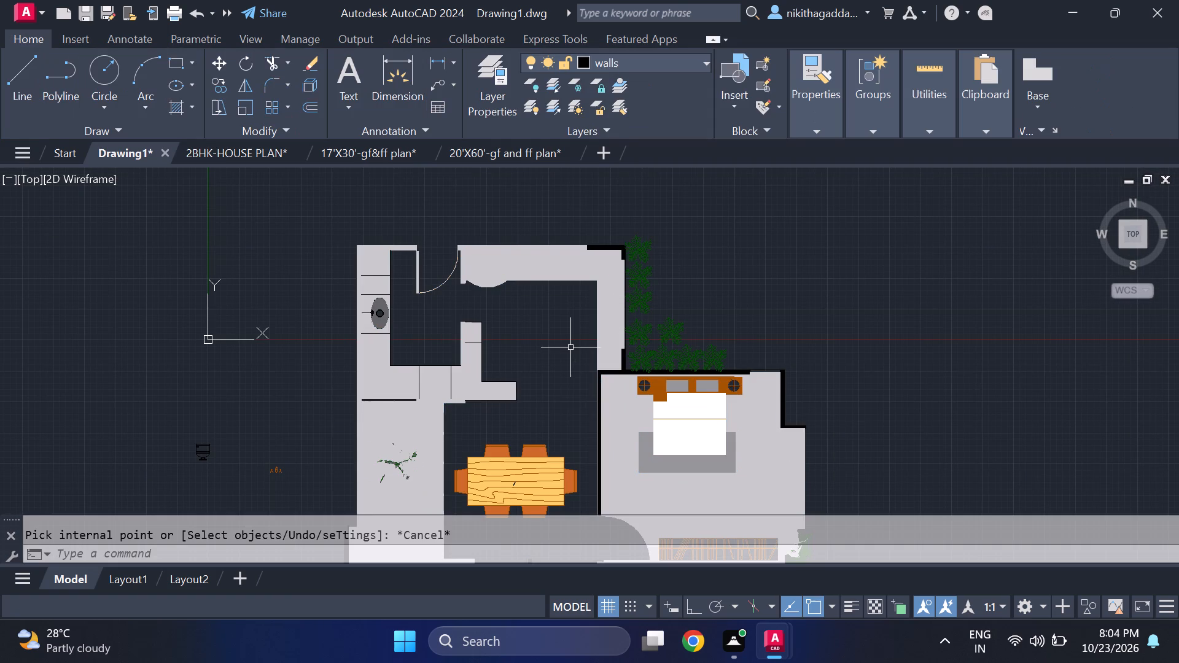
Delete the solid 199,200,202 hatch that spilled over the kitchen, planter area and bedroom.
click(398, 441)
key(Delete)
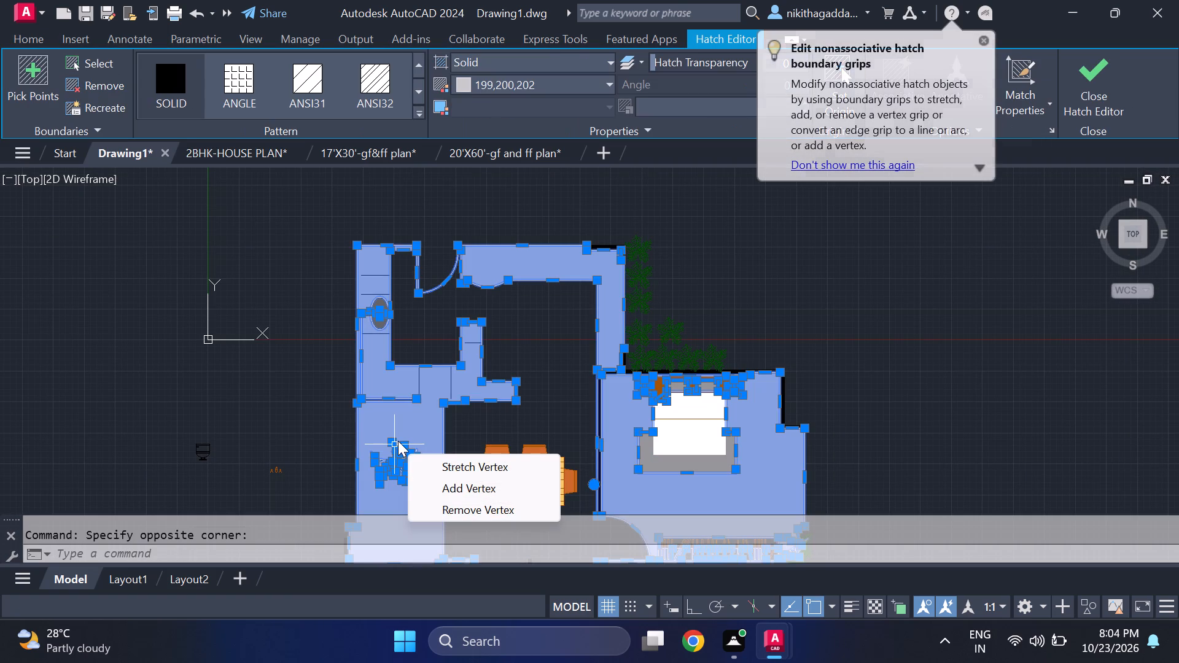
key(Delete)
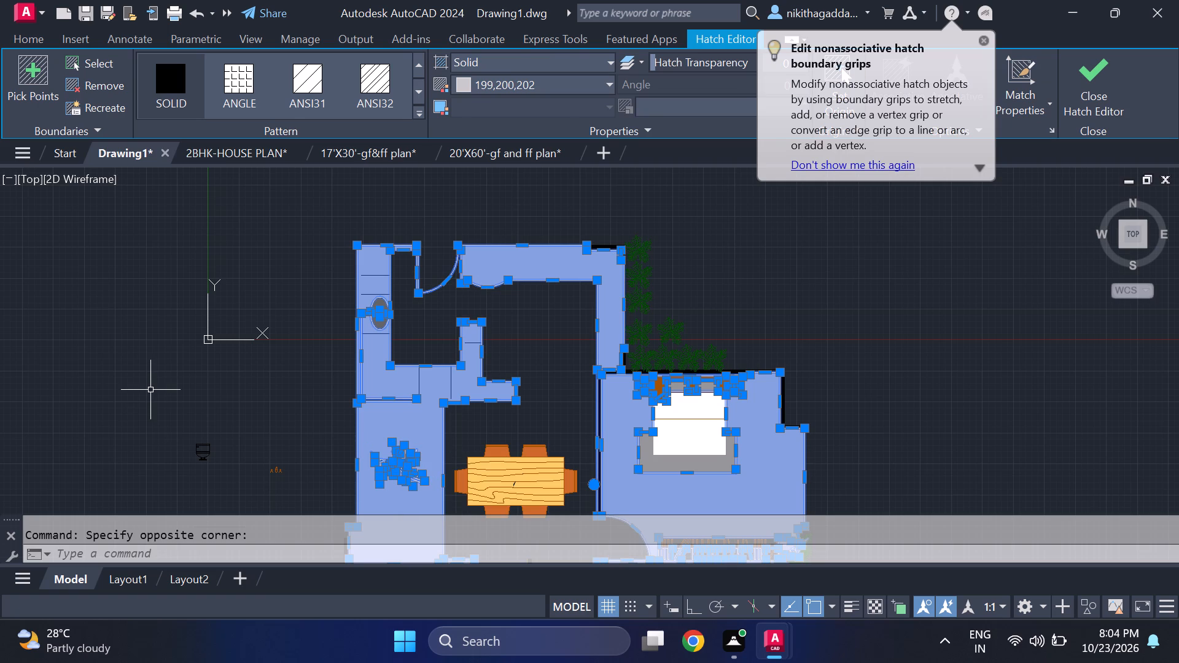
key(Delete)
Draw a short line closing the gap between the north wall's inner face and the refrigerator's northeast corner.
middle_drag(586, 395, 545, 460)
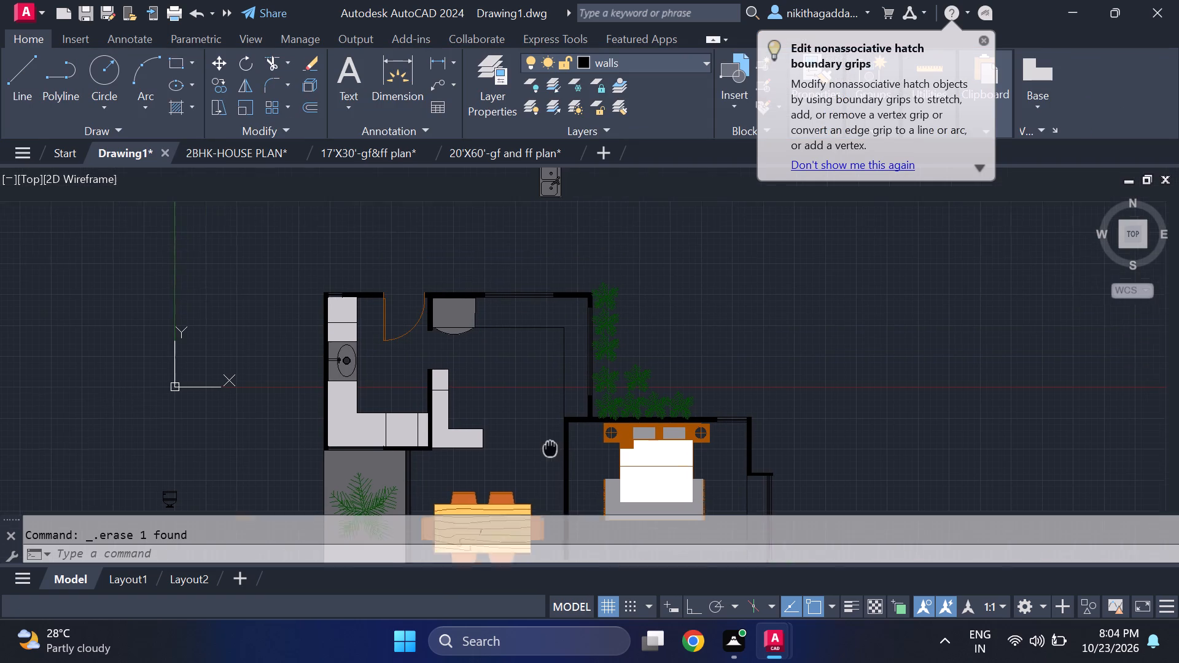
middle_drag(545, 460, 541, 457)
scroll(547, 354, up, 3)
middle_drag(639, 413, 563, 374)
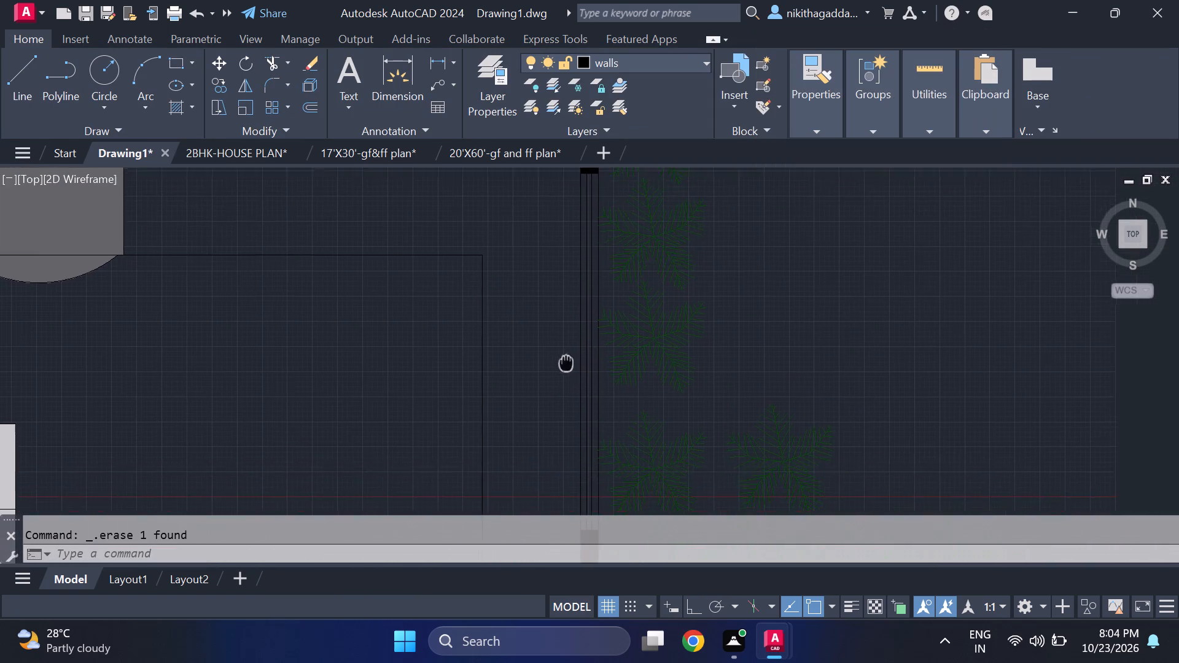
middle_drag(563, 374, 553, 425)
scroll(568, 408, down, 1)
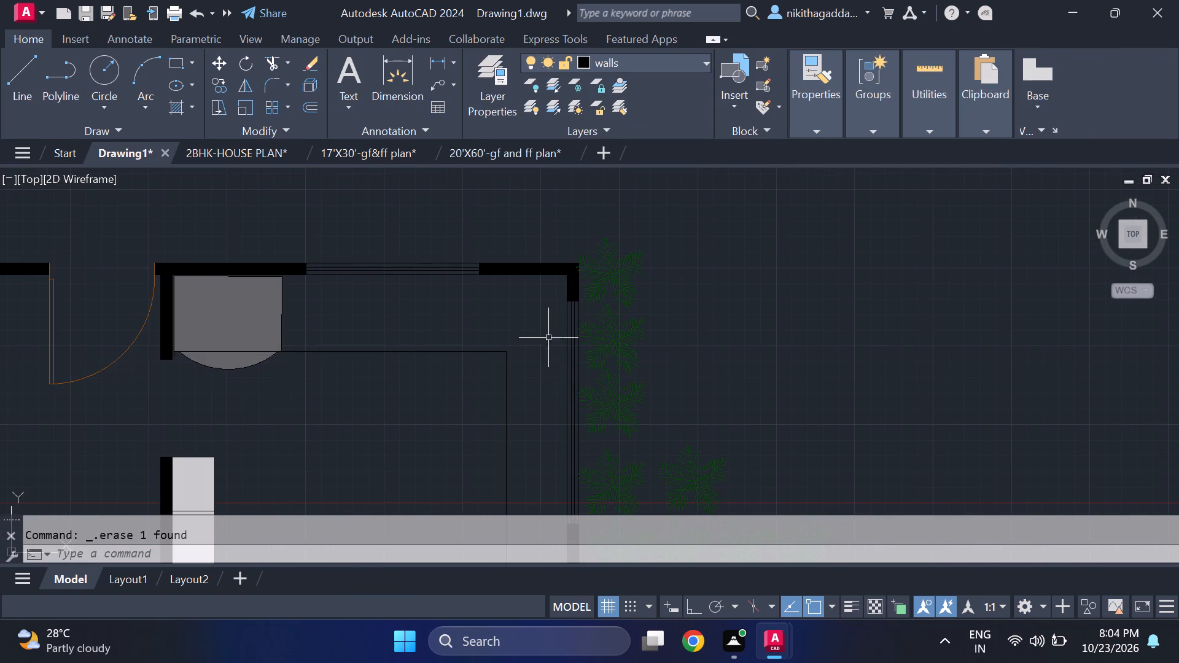
key(l)
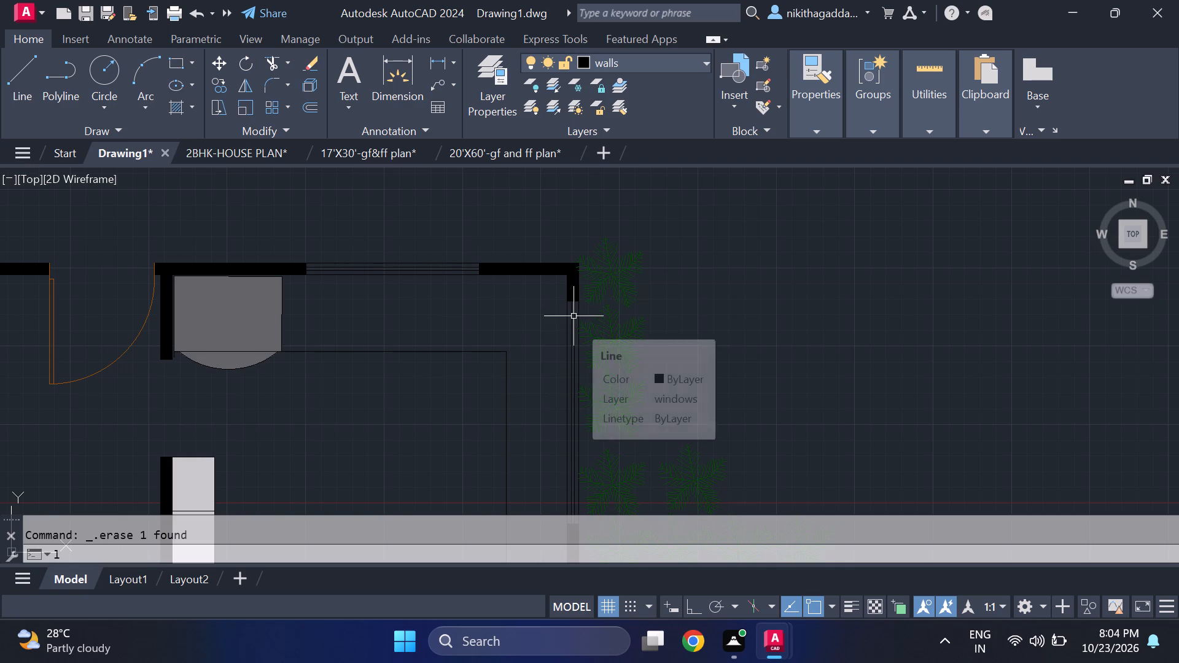
key(Escape)
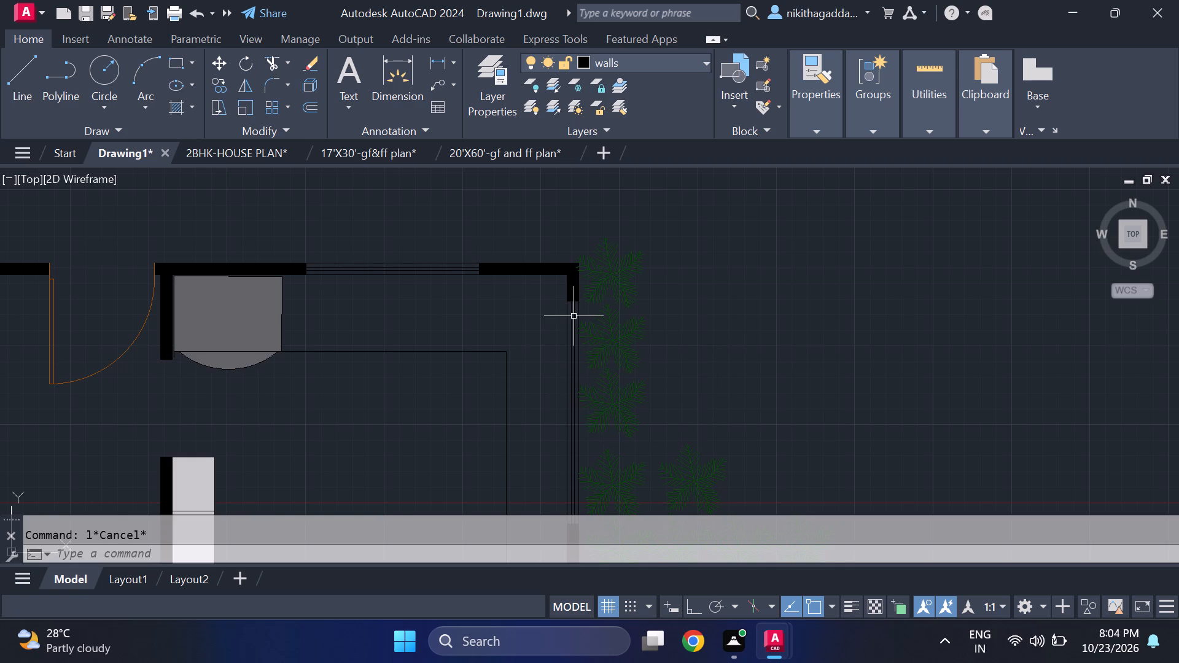
scroll(276, 293, up, 2)
key(l)
key(Return)
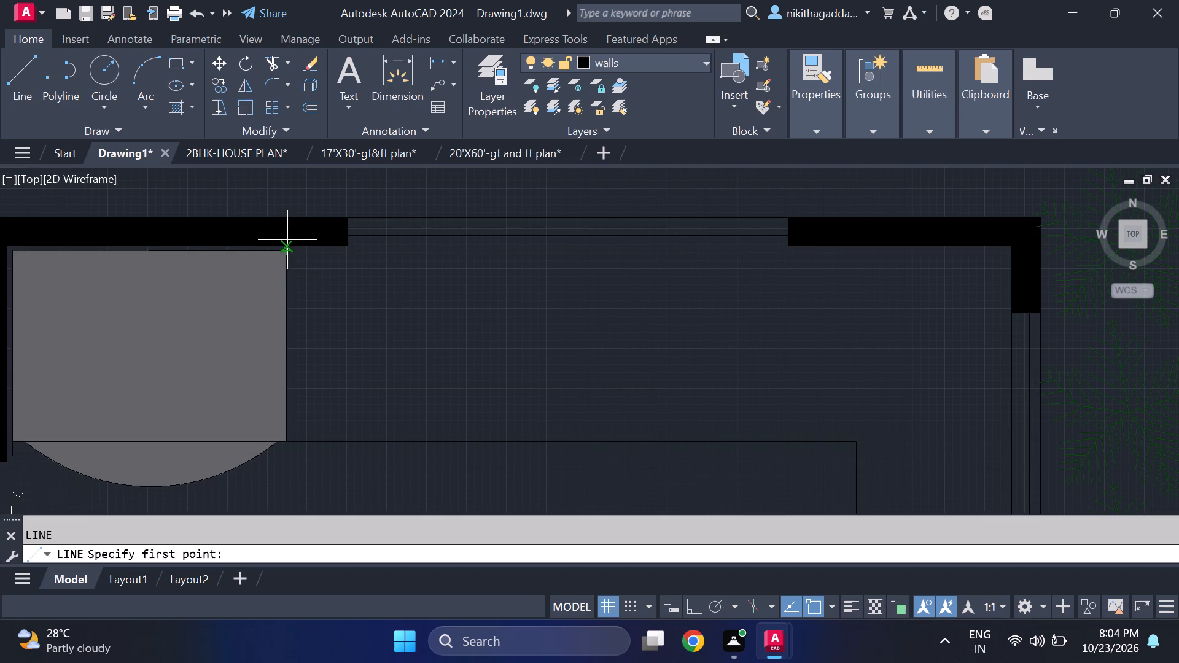
scroll(288, 240, up, 3)
click(274, 257)
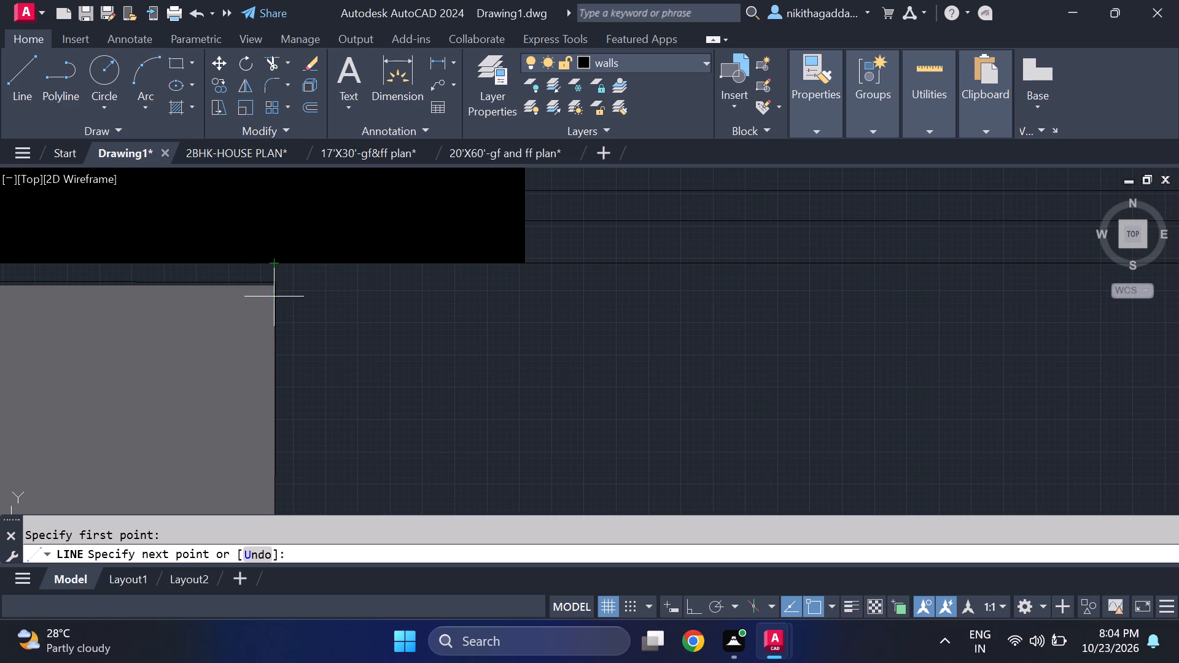
click(274, 287)
scroll(380, 314, down, 3)
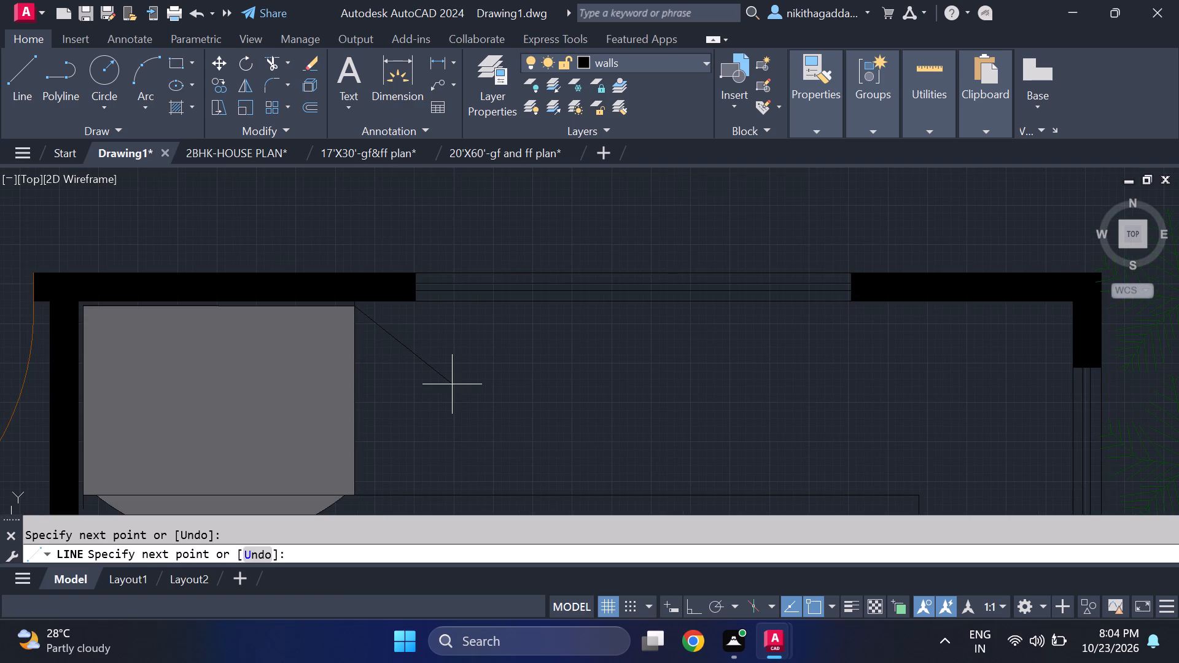
key(Escape)
Fill the L-shaped kitchen counter east of the refrigerator with a solid 199,200,202 hatch.
middle_drag(453, 384, 445, 254)
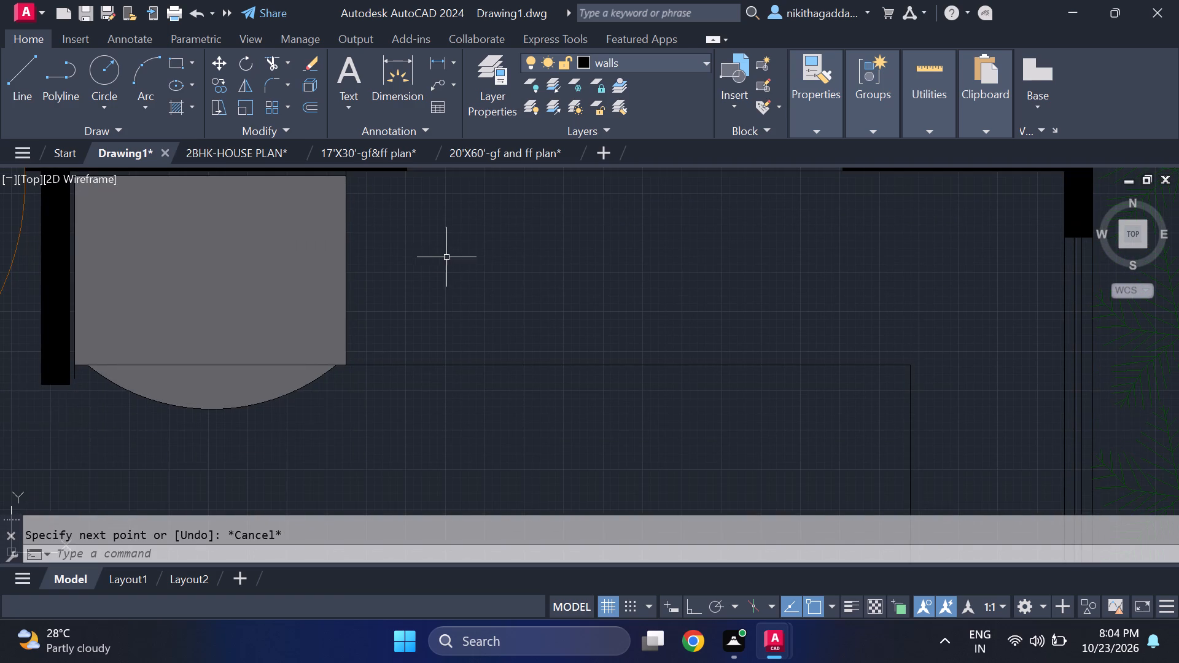
scroll(489, 303, down, 3)
middle_drag(573, 423, 541, 384)
scroll(590, 449, up, 4)
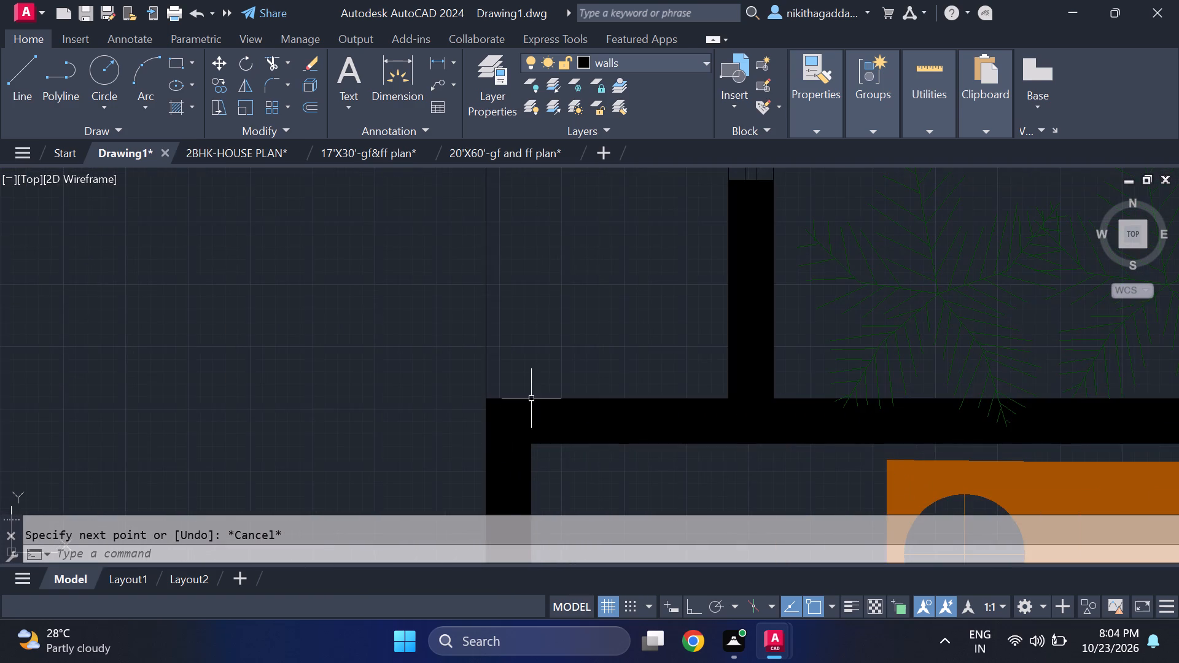
scroll(540, 371, down, 4)
scroll(558, 312, up, 1)
middle_drag(559, 312, 648, 443)
text(hatch)
key(Return)
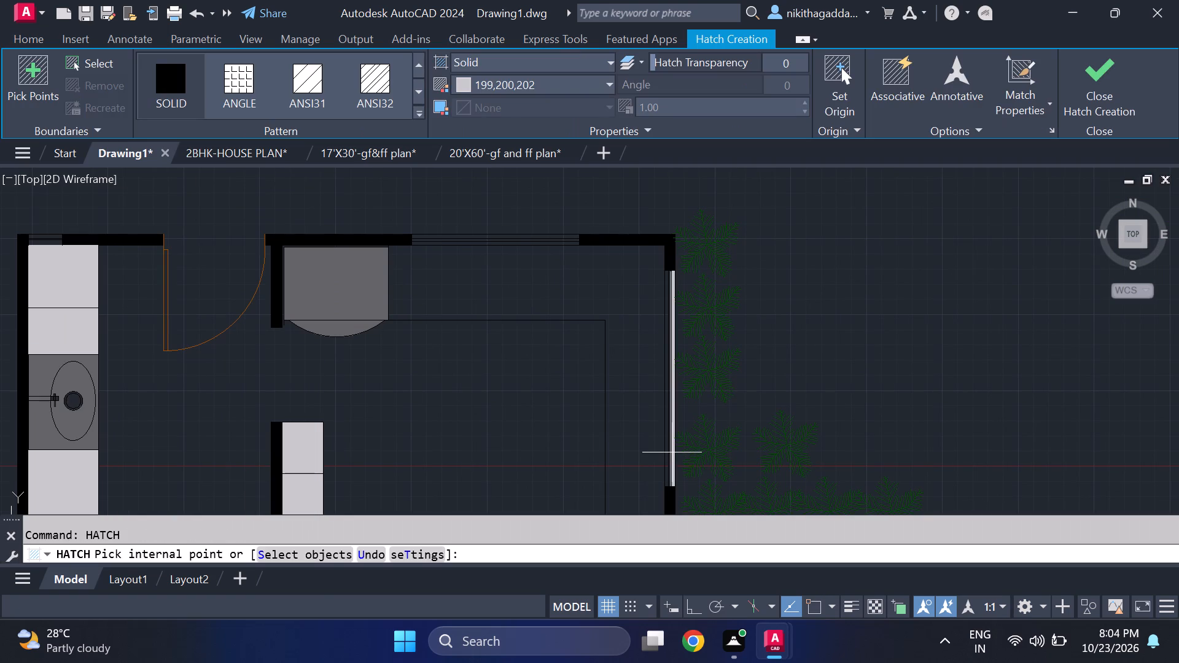
click(571, 308)
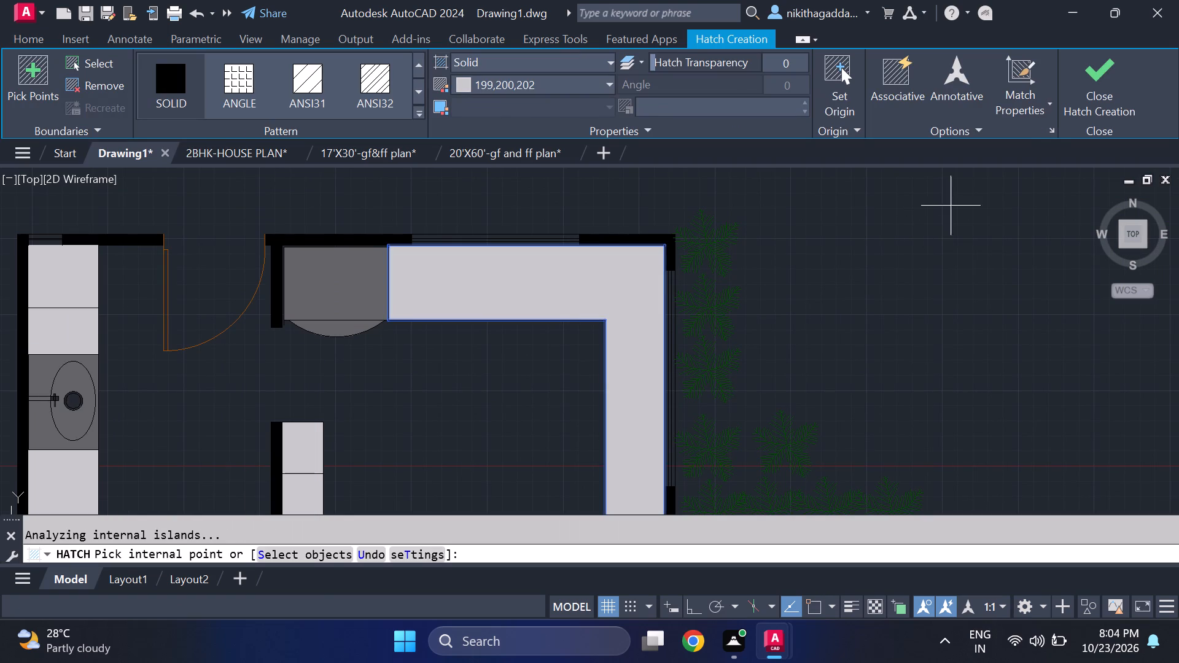
click(1087, 82)
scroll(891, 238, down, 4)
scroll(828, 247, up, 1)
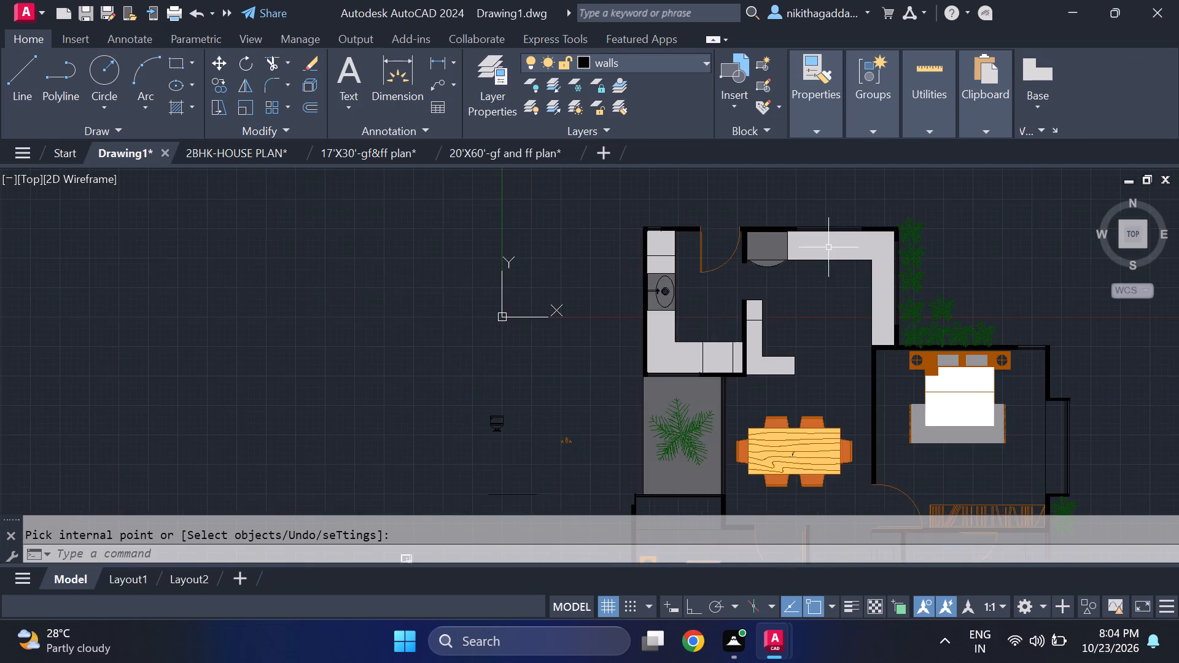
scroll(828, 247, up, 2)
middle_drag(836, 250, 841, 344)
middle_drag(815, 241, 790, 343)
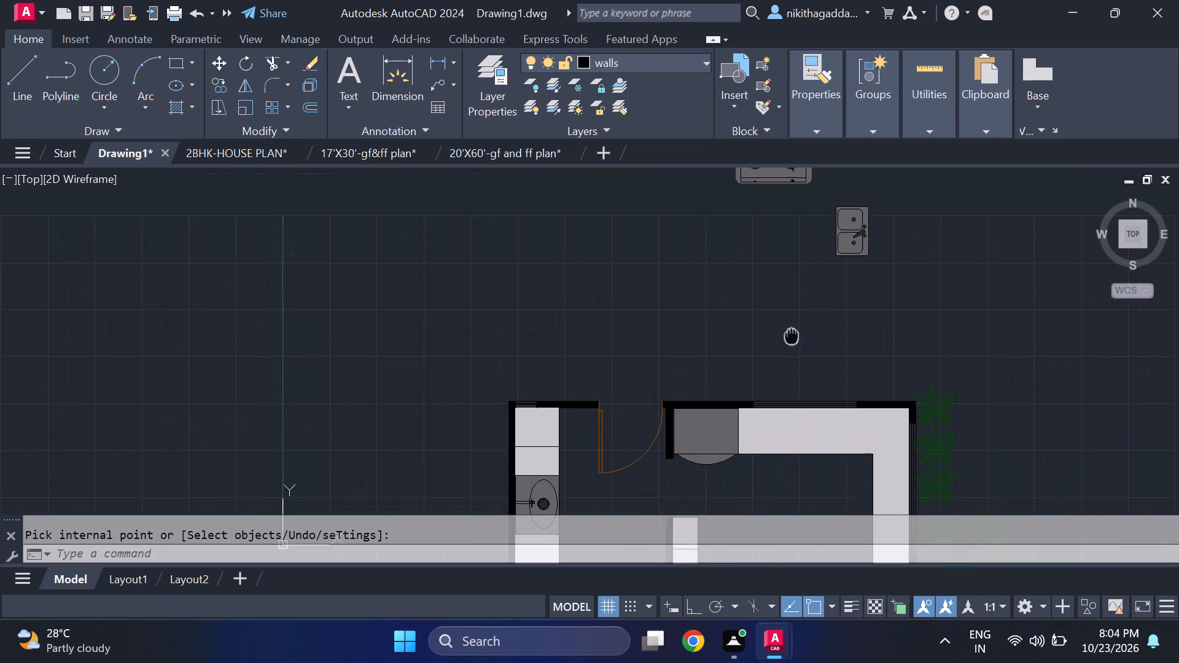
Copy the shaded stove and double-bowl sink together from north of the house onto the L-shaped kitchen counter, stove below the north window.
middle_drag(790, 343, 790, 340)
middle_drag(828, 231, 804, 375)
click(805, 271)
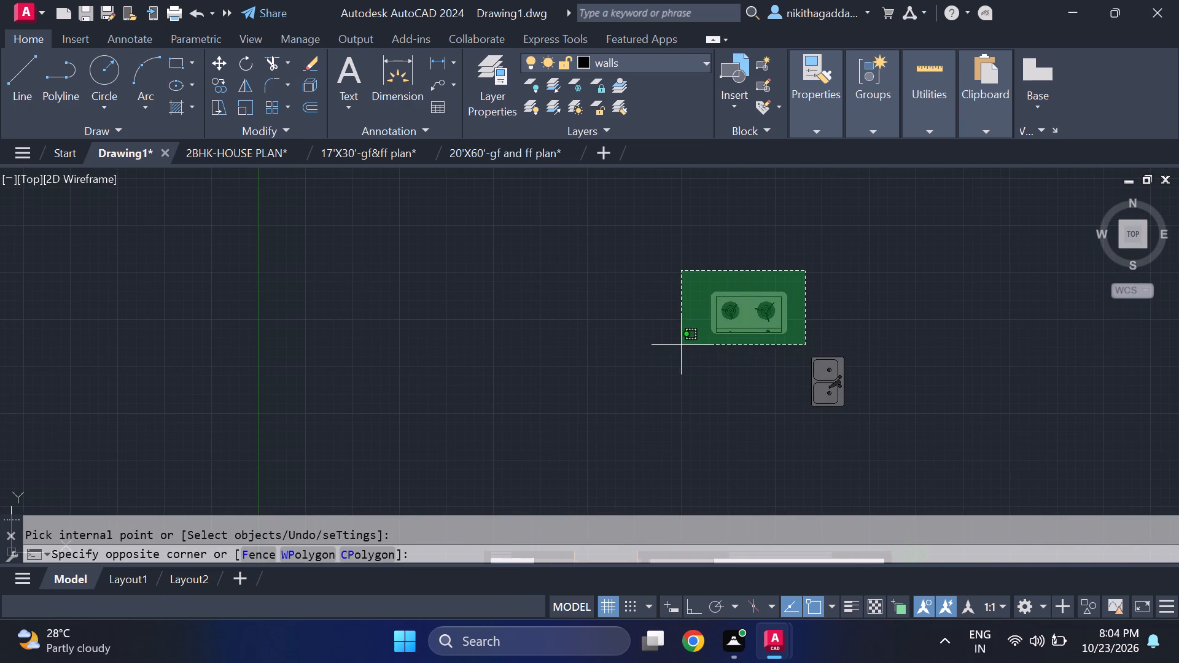
click(998, 322)
click(992, 258)
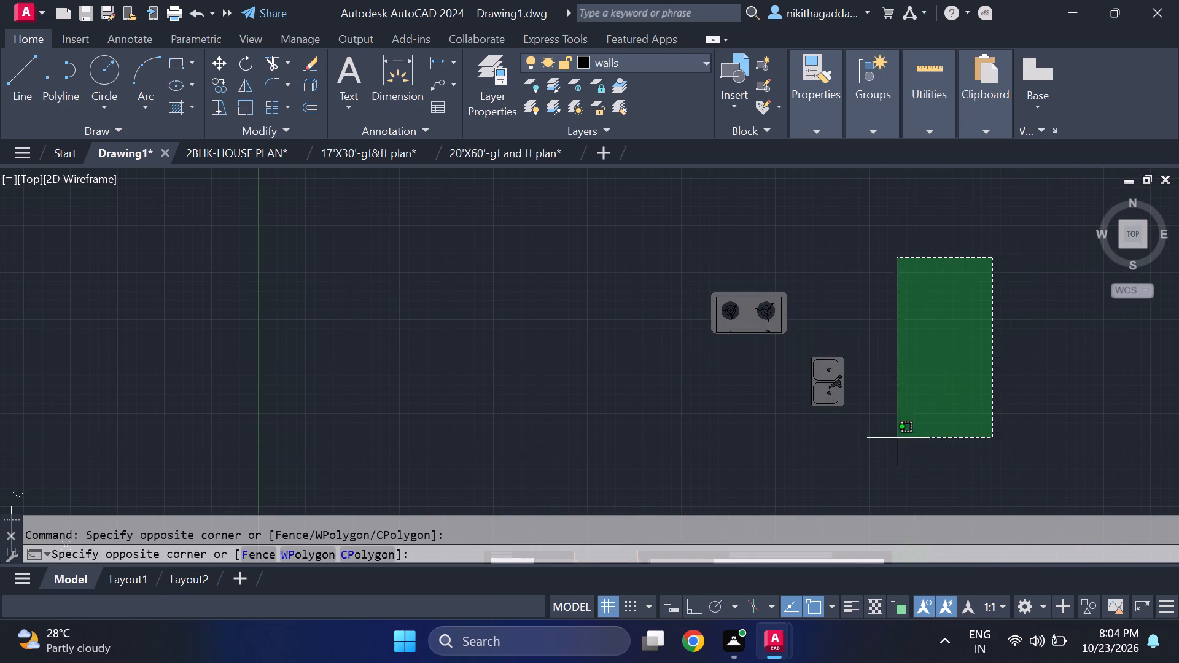
drag(631, 468, 653, 434)
scroll(722, 333, up, 4)
scroll(758, 288, up, 4)
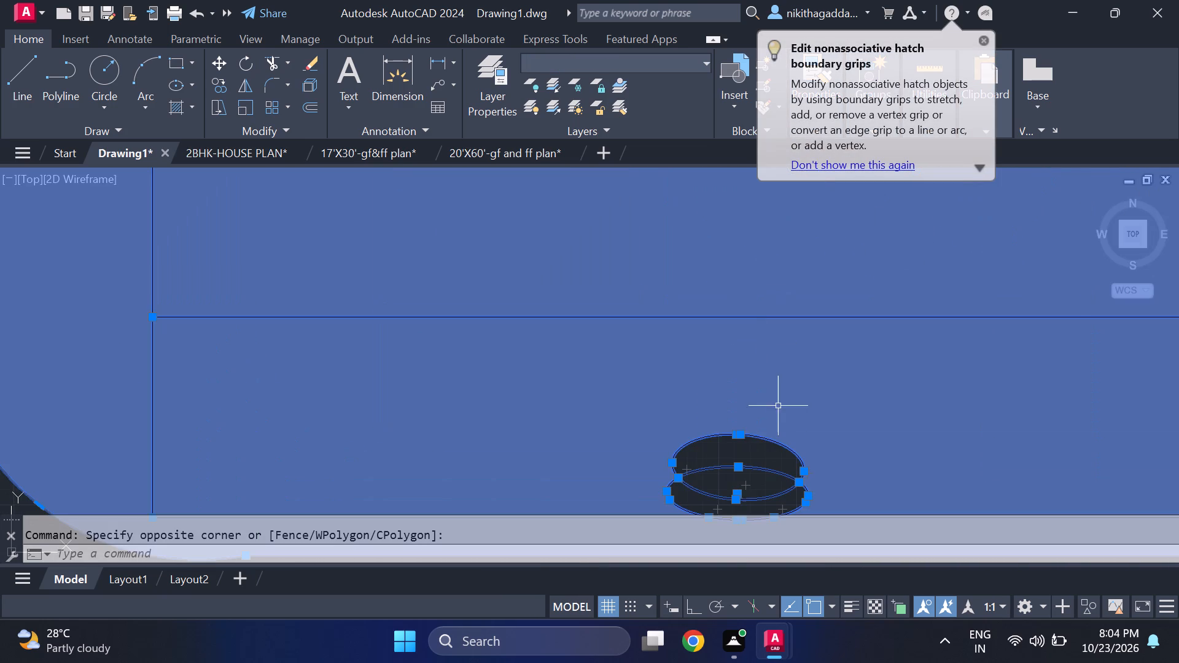
scroll(774, 368, down, 7)
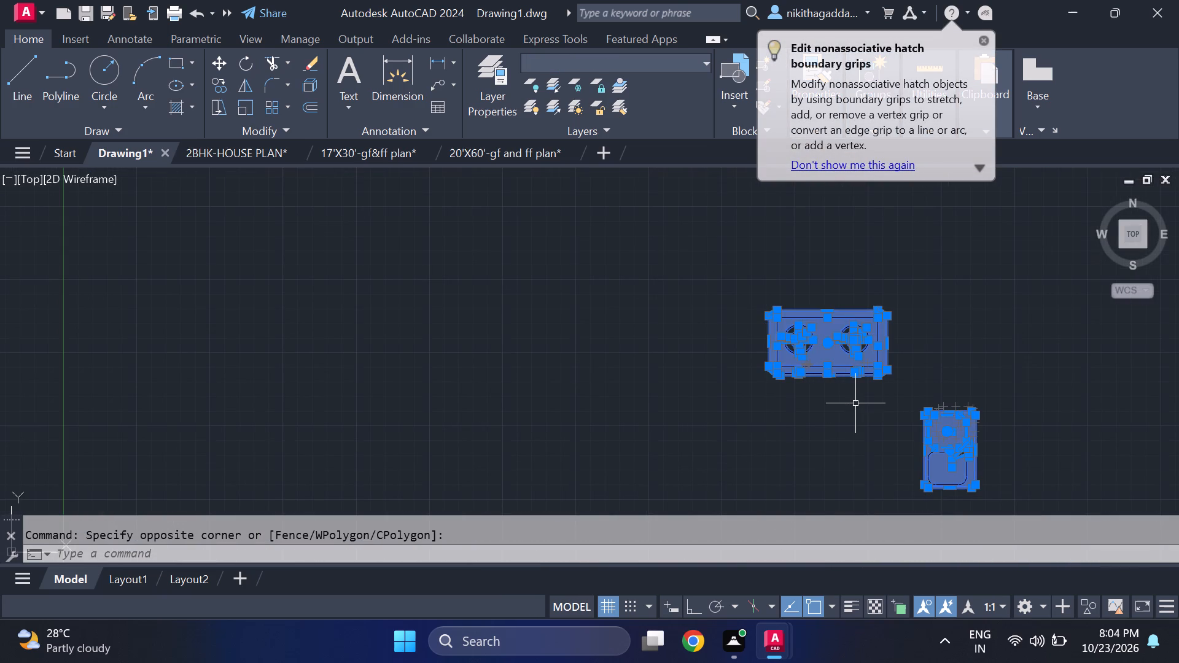
text(co)
key(Return)
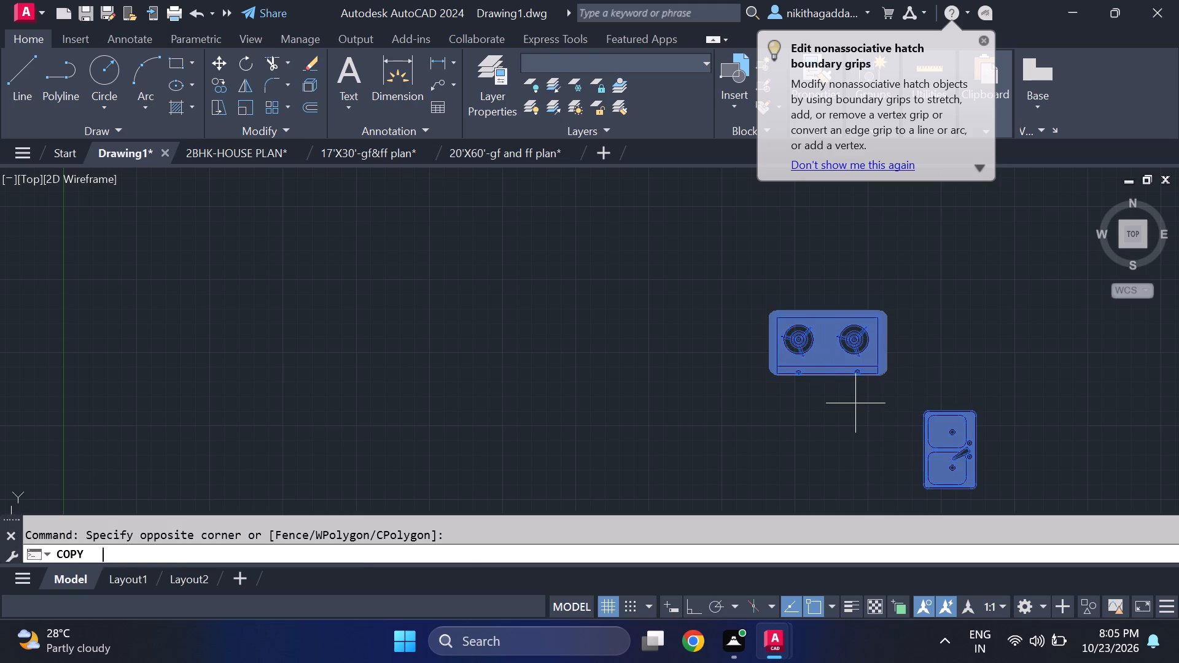
middle_drag(929, 417, 825, 338)
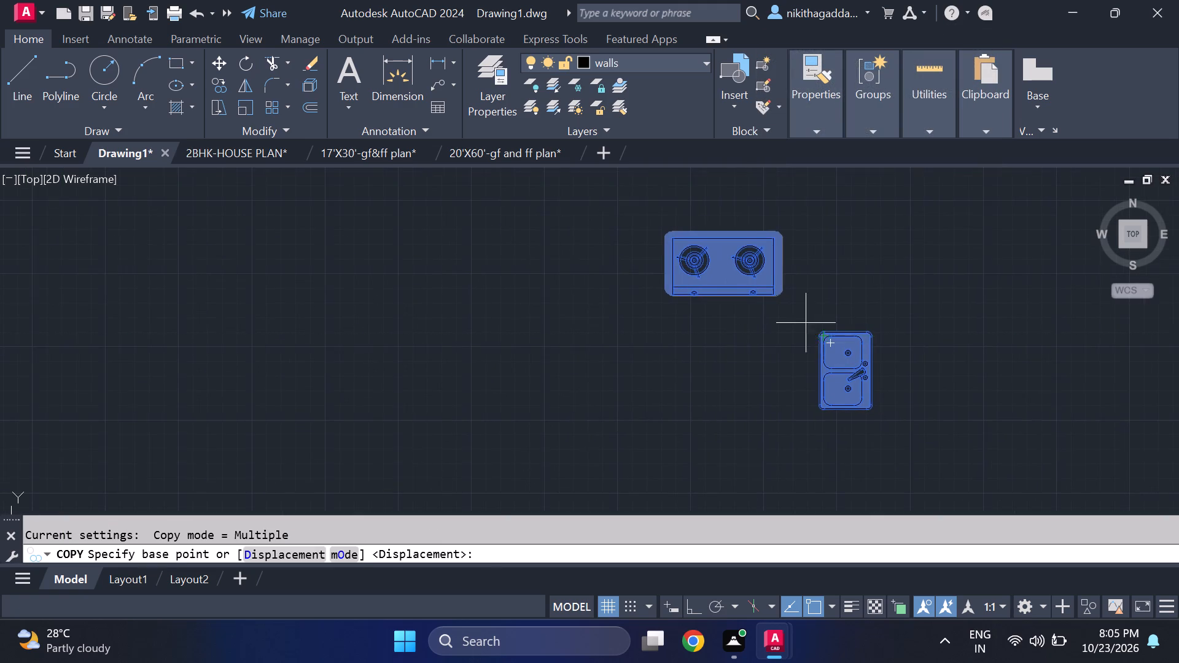
scroll(797, 320, up, 3)
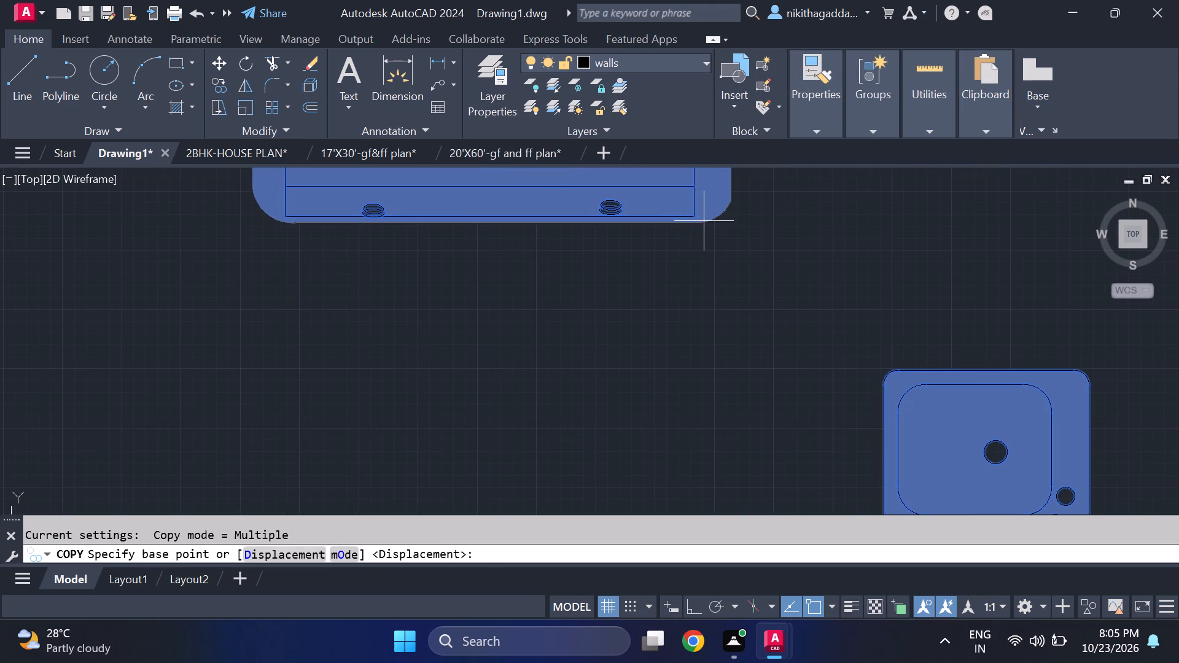
click(702, 223)
scroll(726, 355, down, 4)
middle_drag(725, 484, 720, 314)
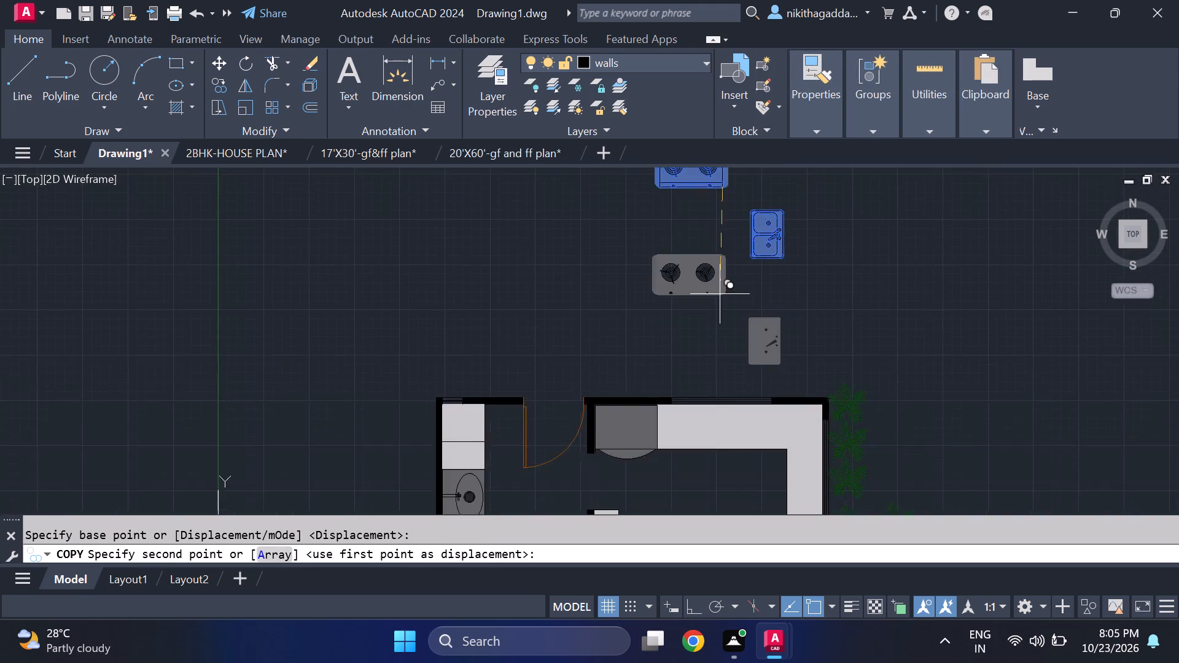
scroll(720, 294, down, 3)
scroll(727, 365, up, 3)
middle_drag(736, 284, 749, 404)
scroll(735, 373, up, 1)
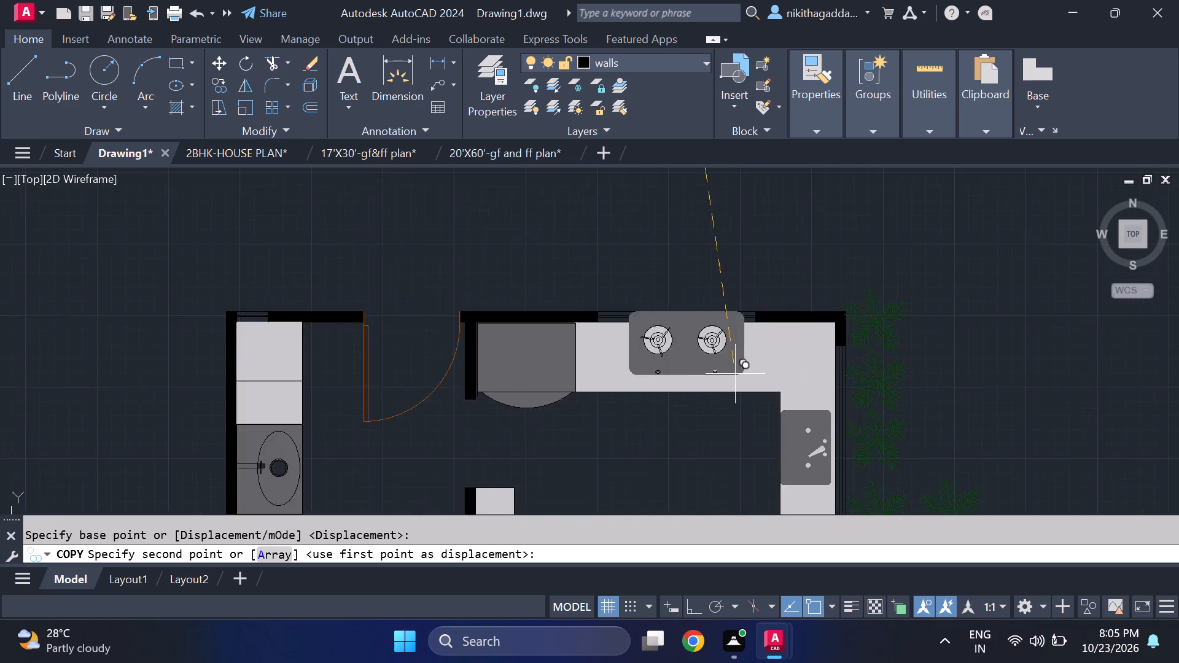
scroll(735, 375, up, 1)
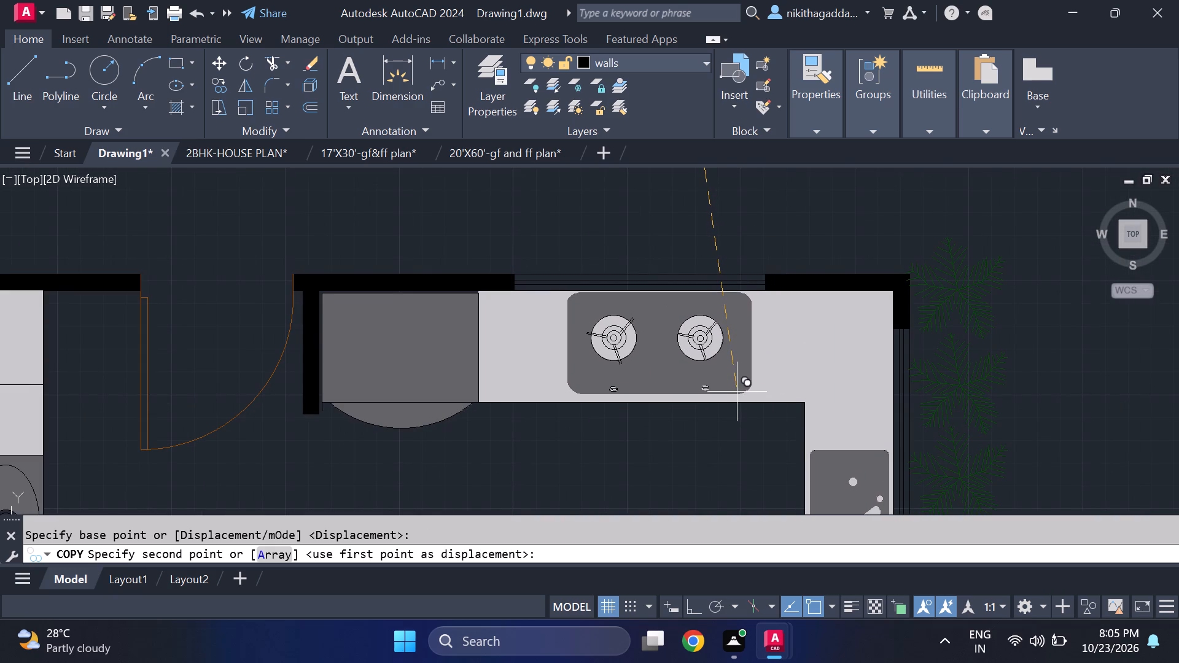
click(737, 392)
key(Escape)
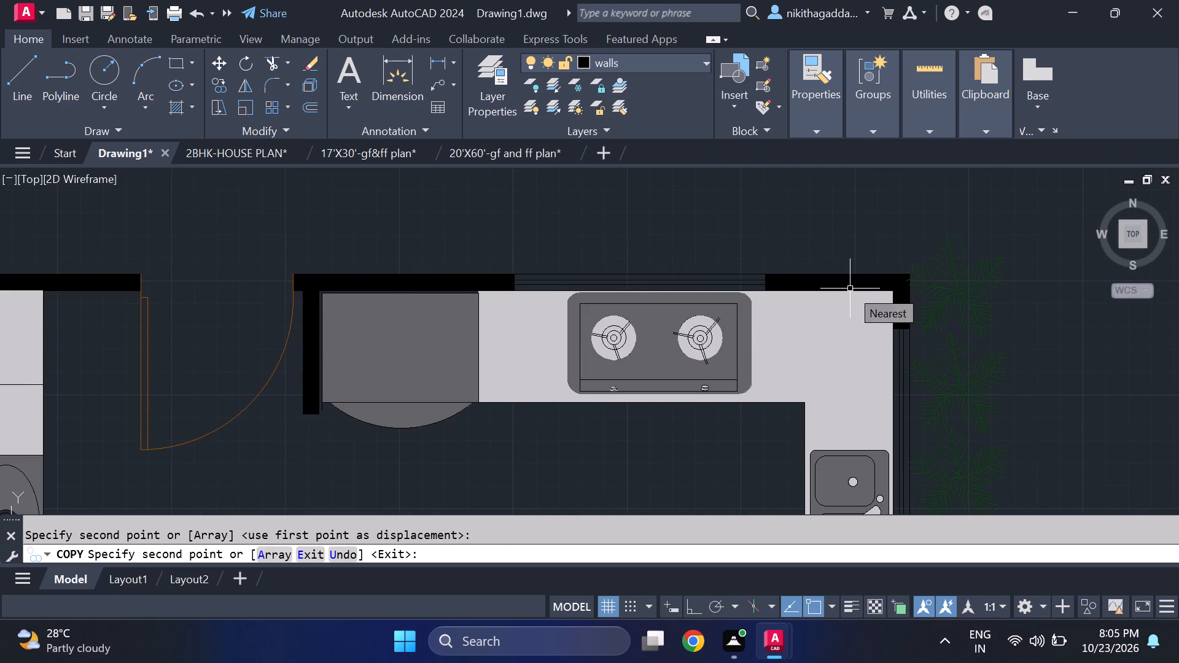
Delete the original stove and double-bowl sink standing outside the plan, north of the kitchen.
scroll(665, 378, up, 2)
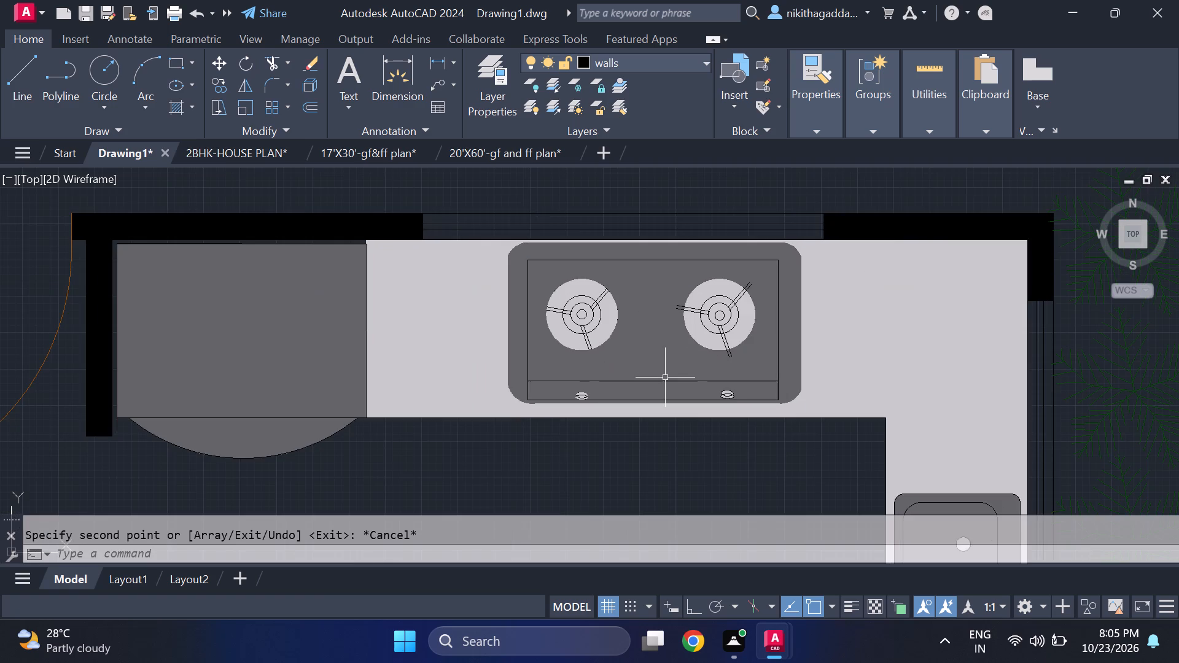
scroll(665, 378, down, 5)
scroll(718, 433, up, 2)
middle_drag(584, 363, 613, 418)
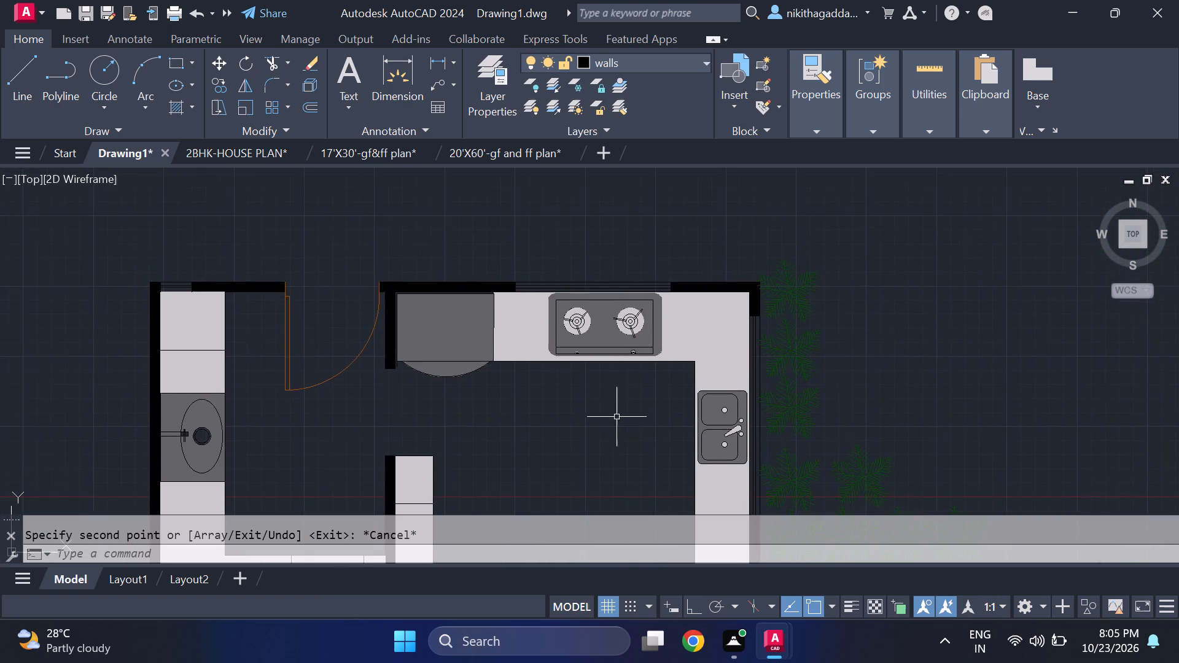
scroll(600, 397, down, 2)
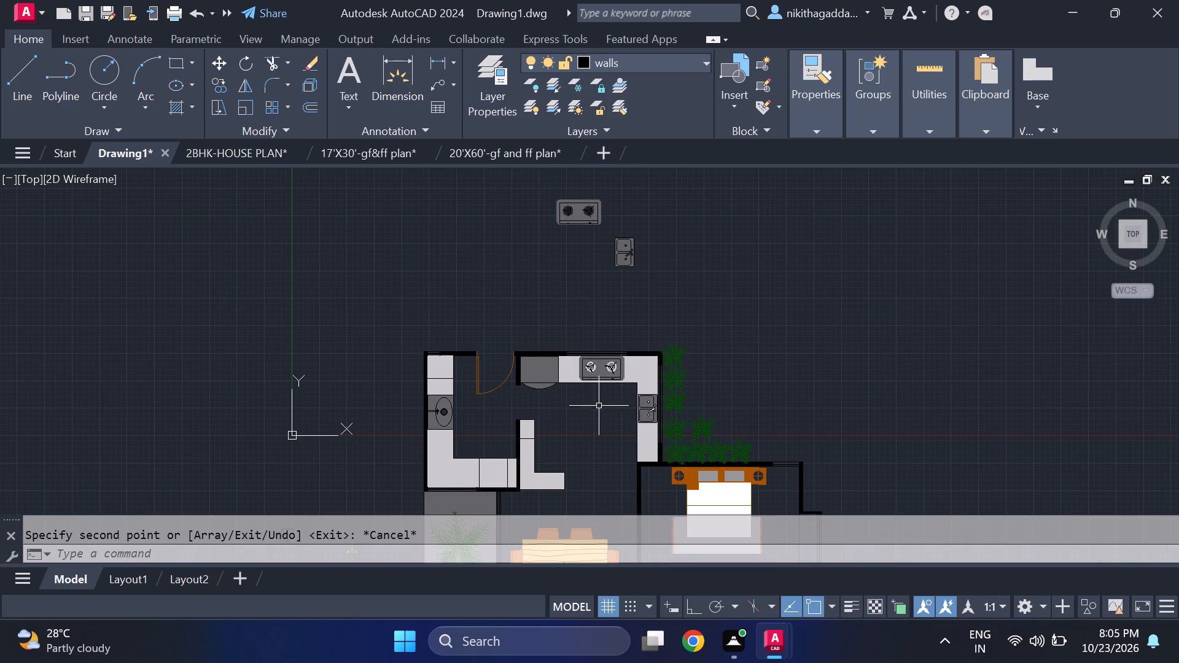
scroll(610, 406, down, 2)
scroll(610, 386, up, 2)
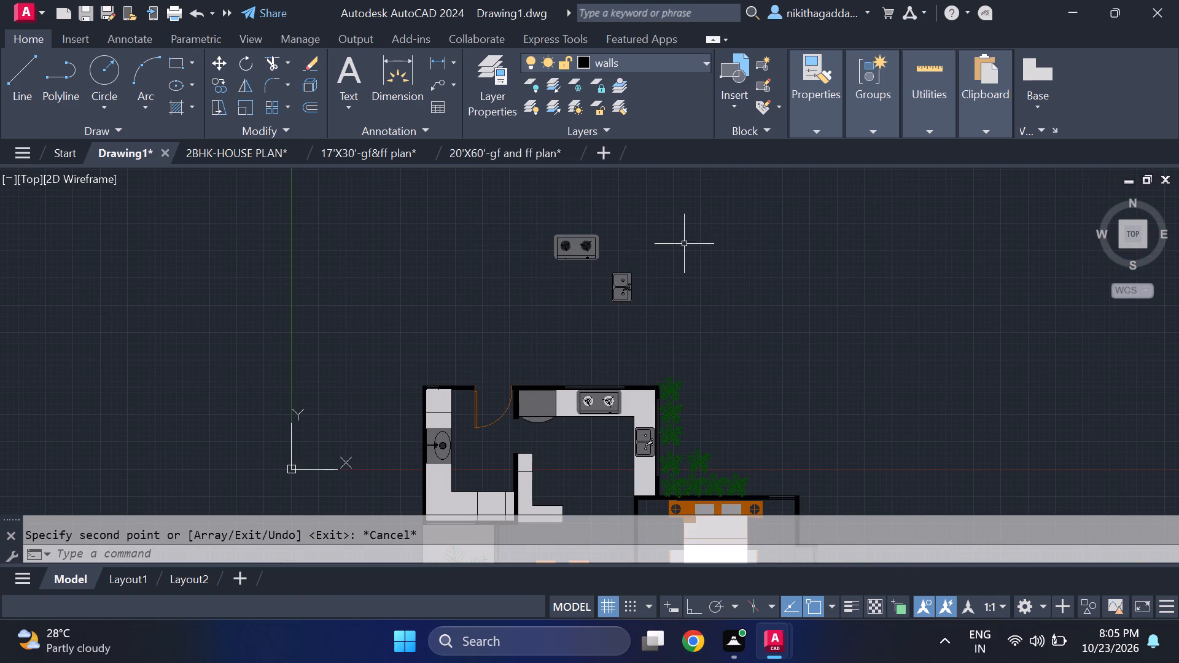
click(682, 240)
click(456, 298)
key(Delete)
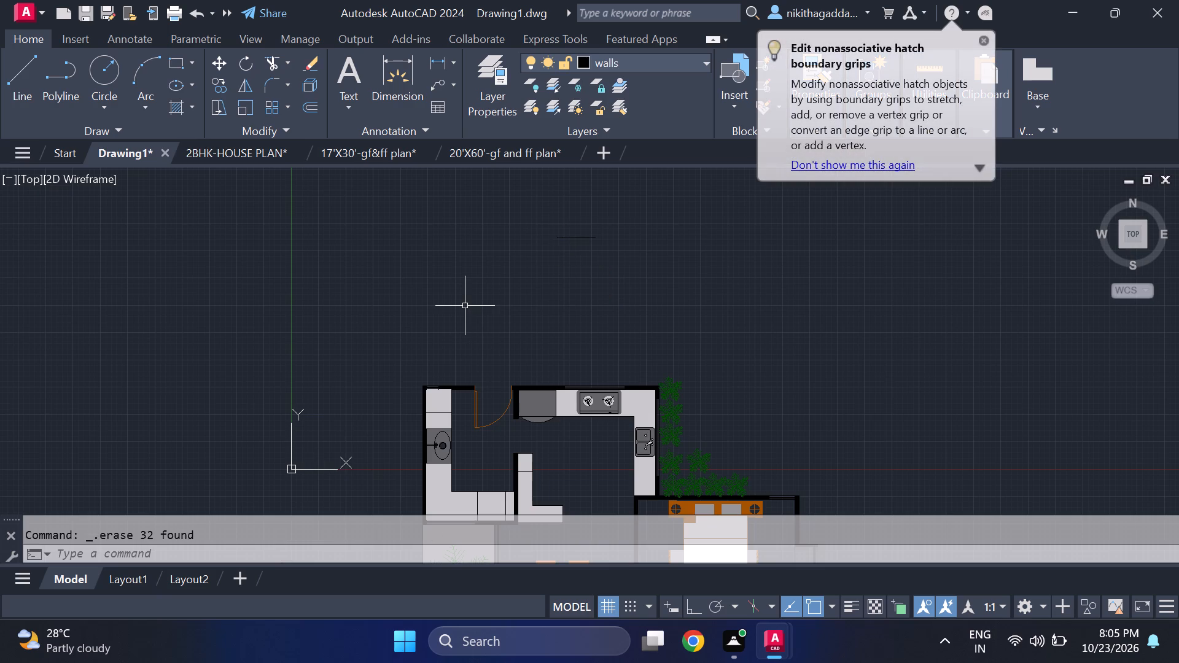
Look over the furnished kitchen, planter area, dining area and whole floor plan.
middle_drag(591, 308, 672, 192)
middle_click(672, 192)
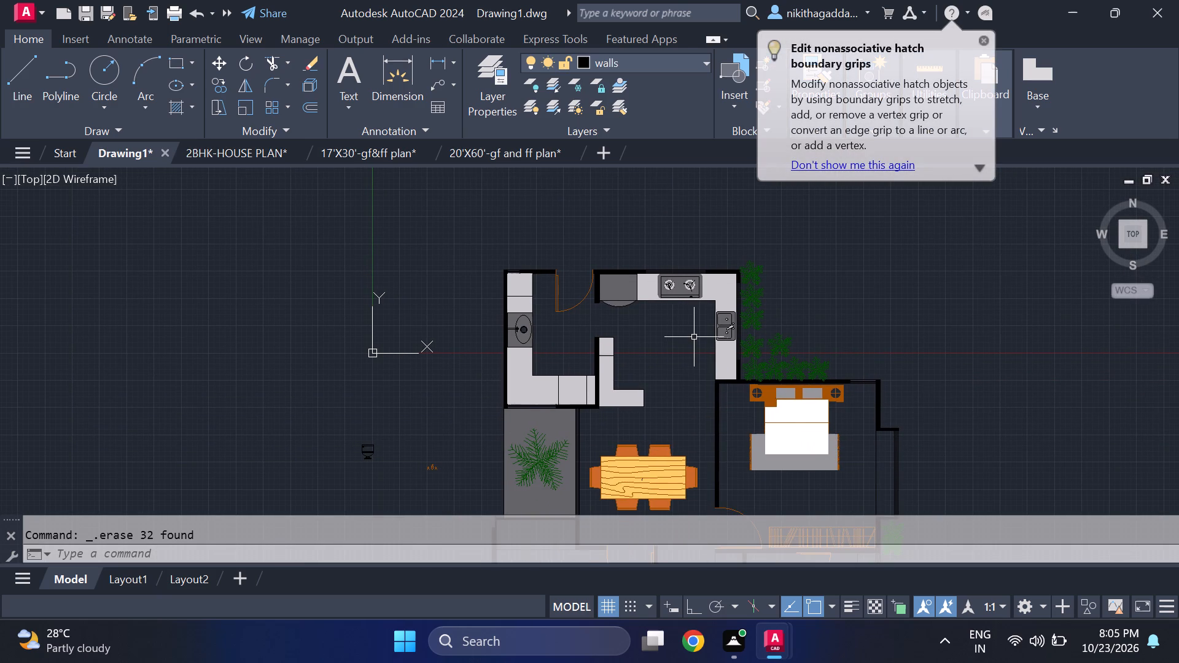
scroll(632, 390, up, 1)
middle_drag(615, 402, 699, 400)
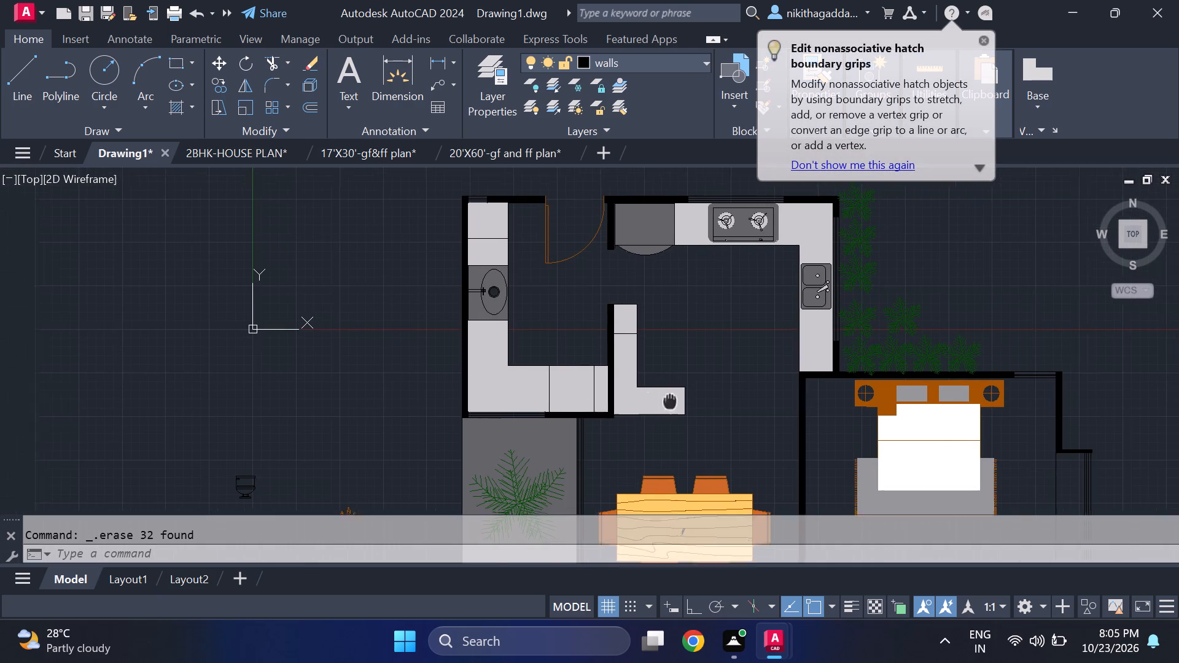
middle_drag(699, 400, 744, 408)
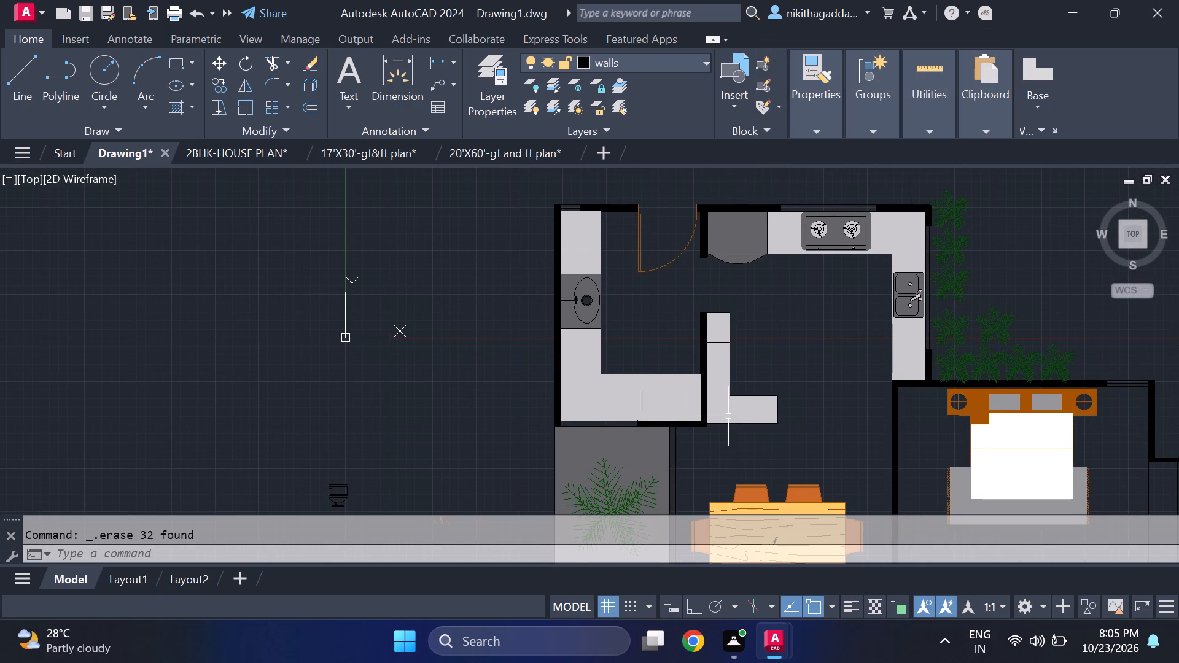
middle_drag(726, 421, 752, 309)
scroll(717, 365, up, 3)
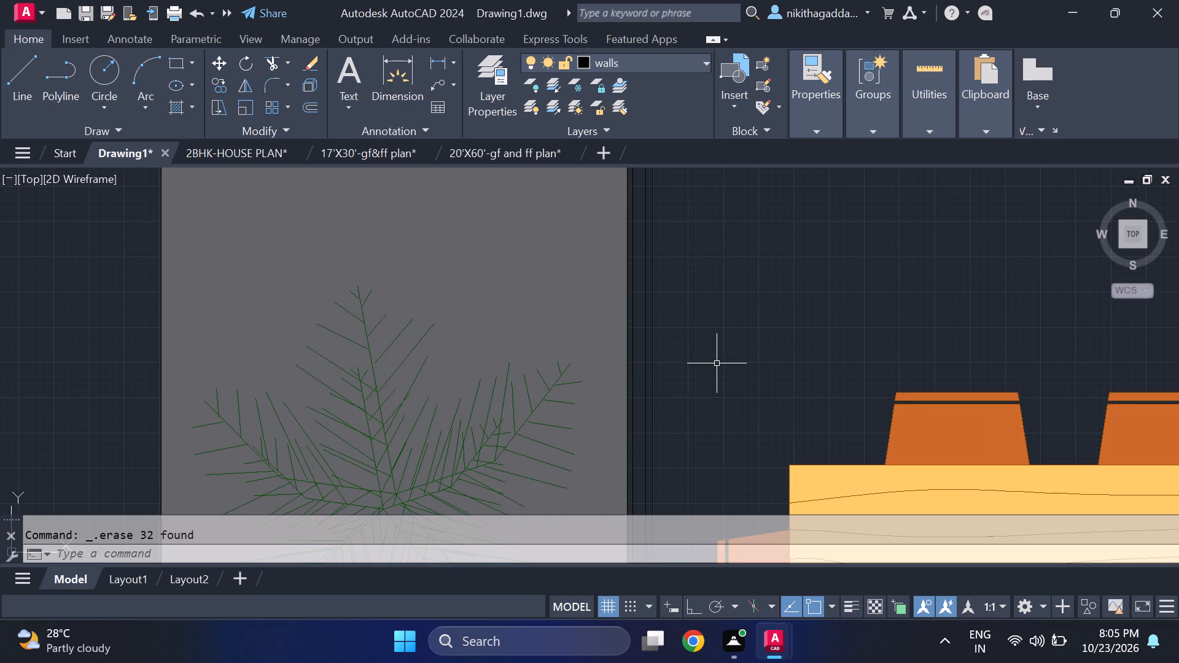
scroll(593, 339, up, 1)
scroll(712, 299, down, 3)
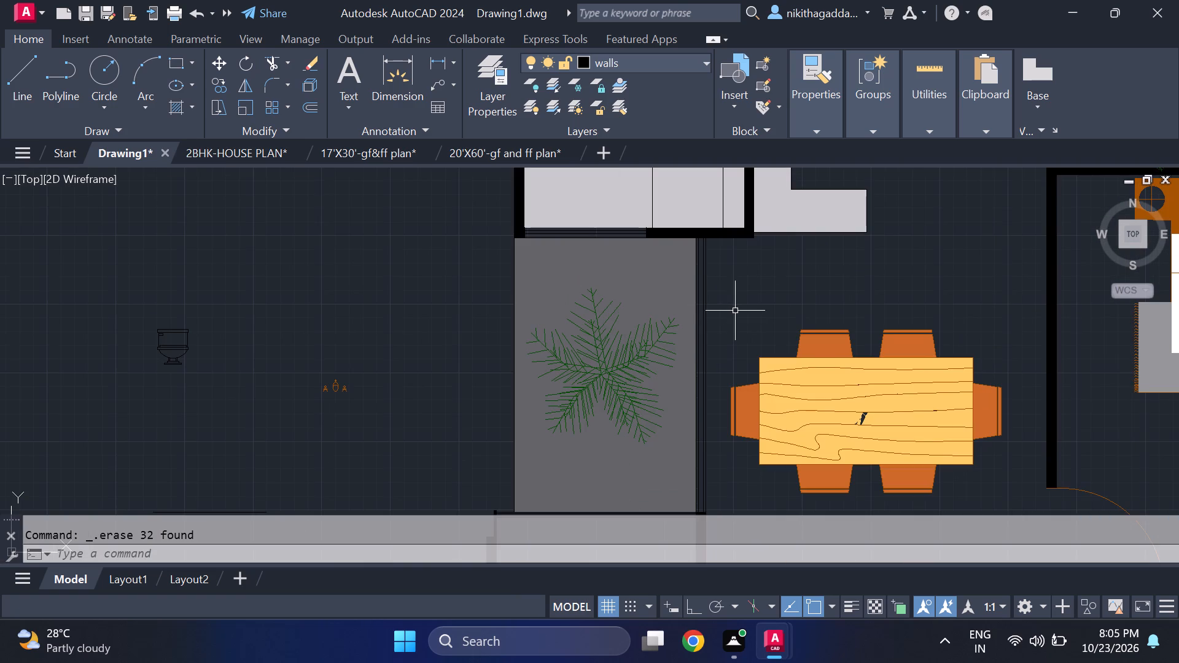
scroll(745, 297, down, 3)
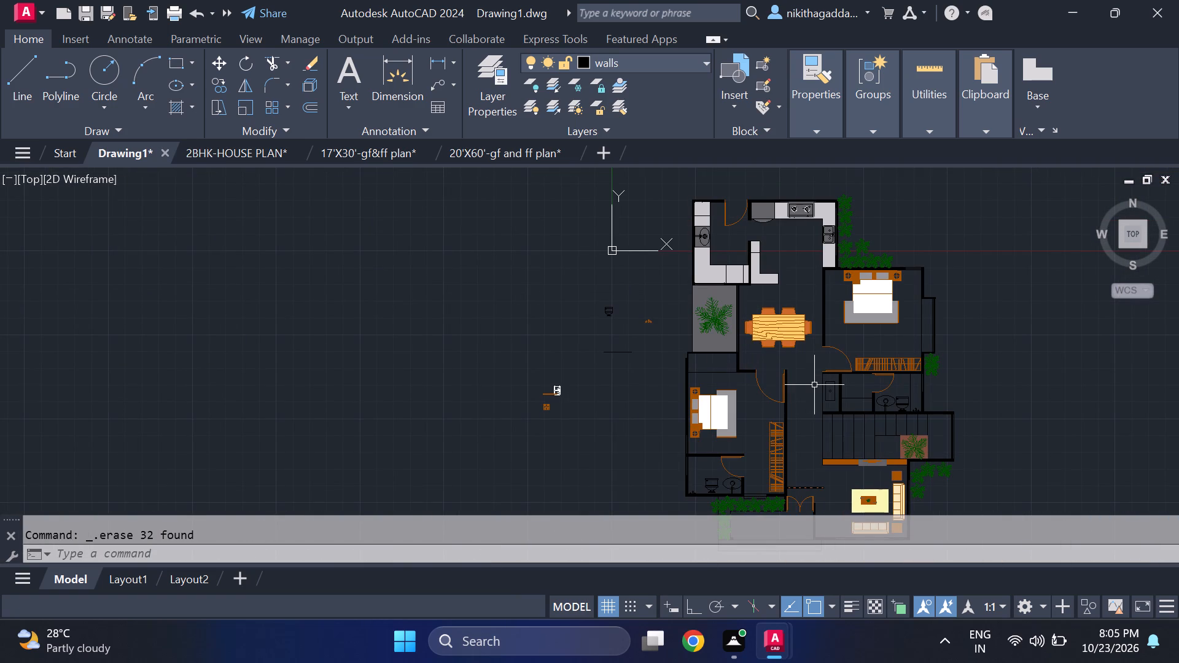
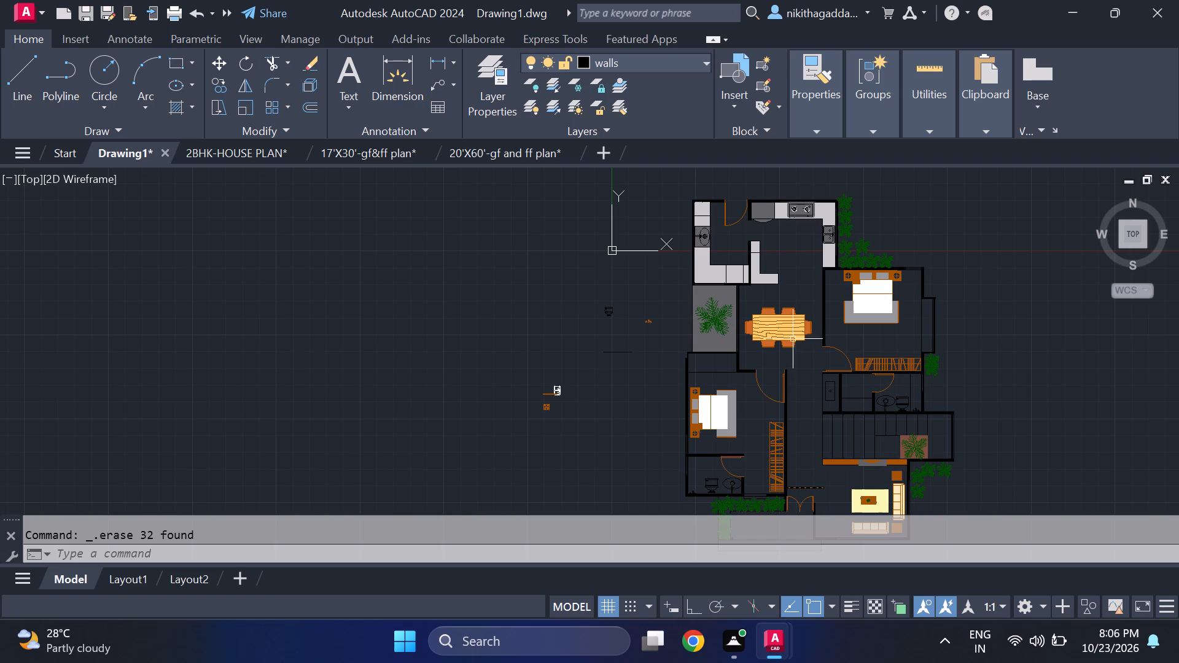
Look over the furnished floor plan, from the kitchen and bedrooms down to the staircase and living room.
scroll(809, 290, up, 1)
scroll(803, 290, down, 2)
middle_drag(800, 344, 782, 341)
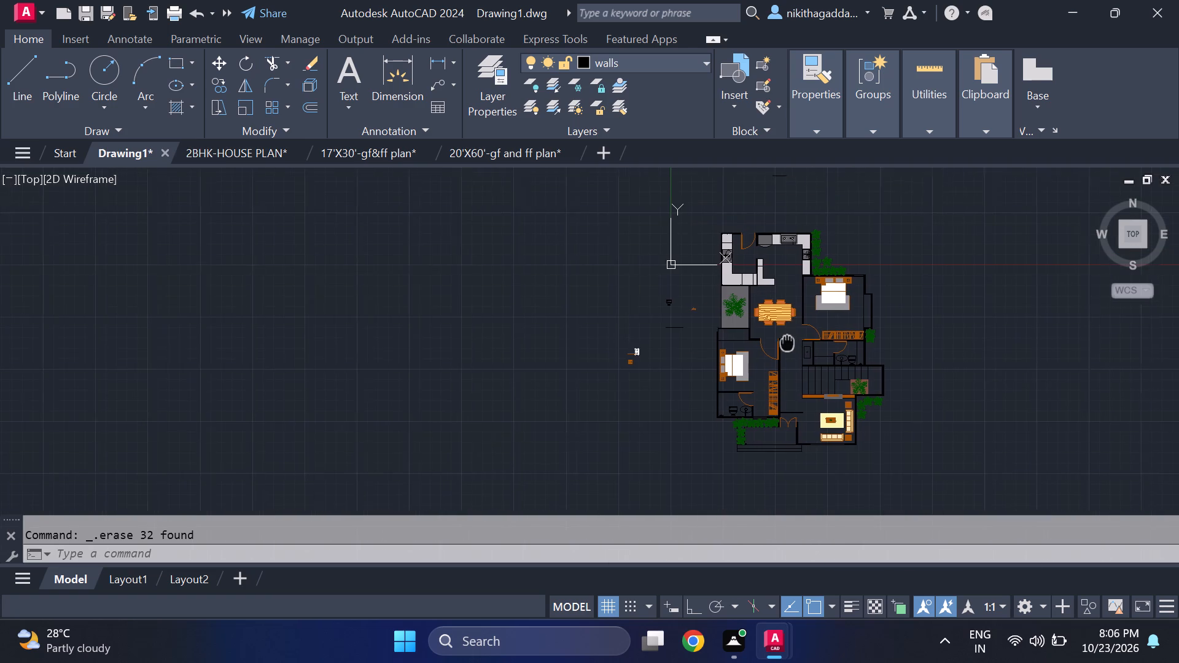
middle_drag(782, 341, 749, 328)
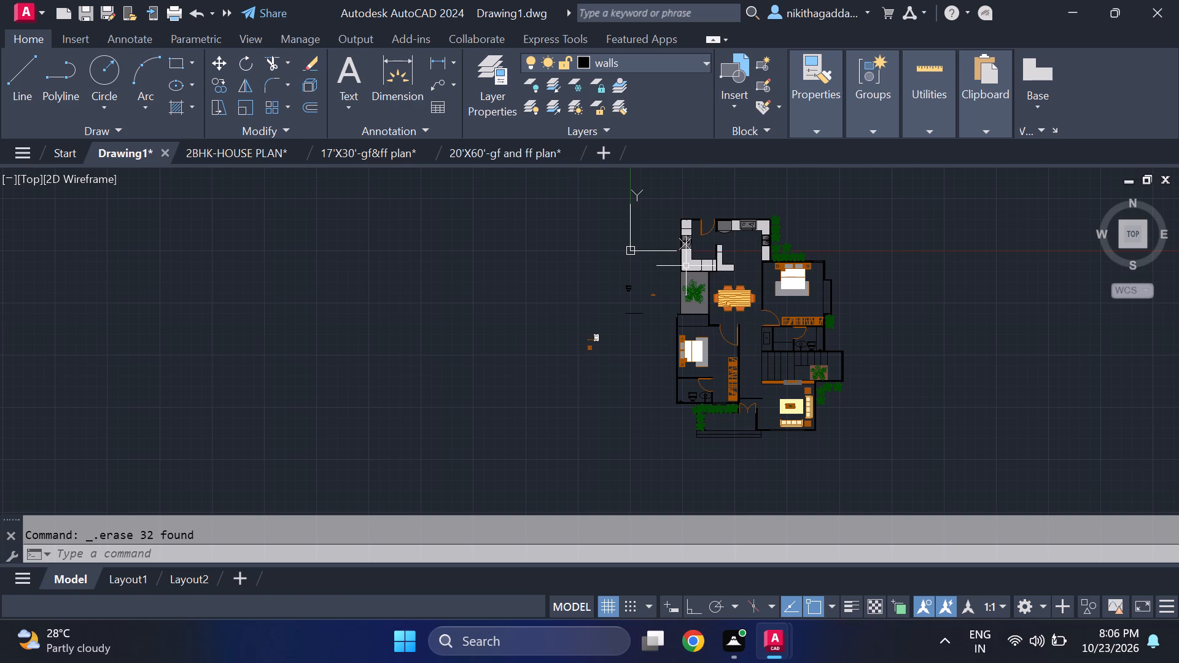
scroll(686, 266, down, 2)
scroll(686, 266, up, 1)
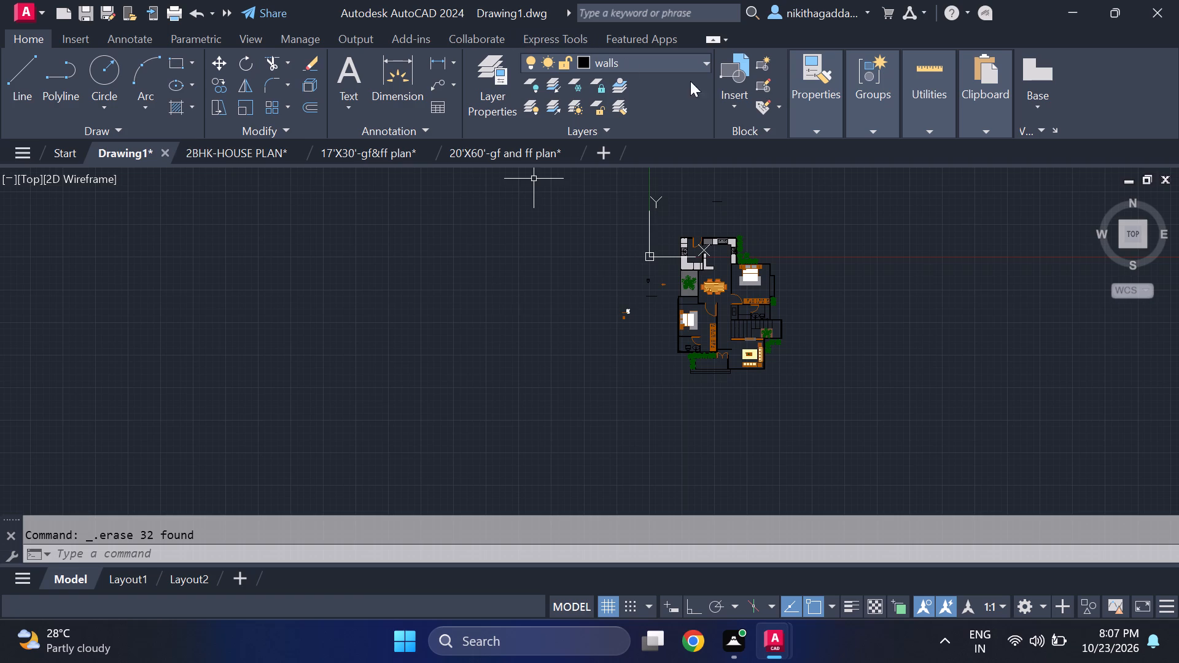
scroll(739, 121, up, 2)
scroll(749, 355, up, 2)
middle_drag(681, 285, 664, 364)
scroll(664, 364, up, 1)
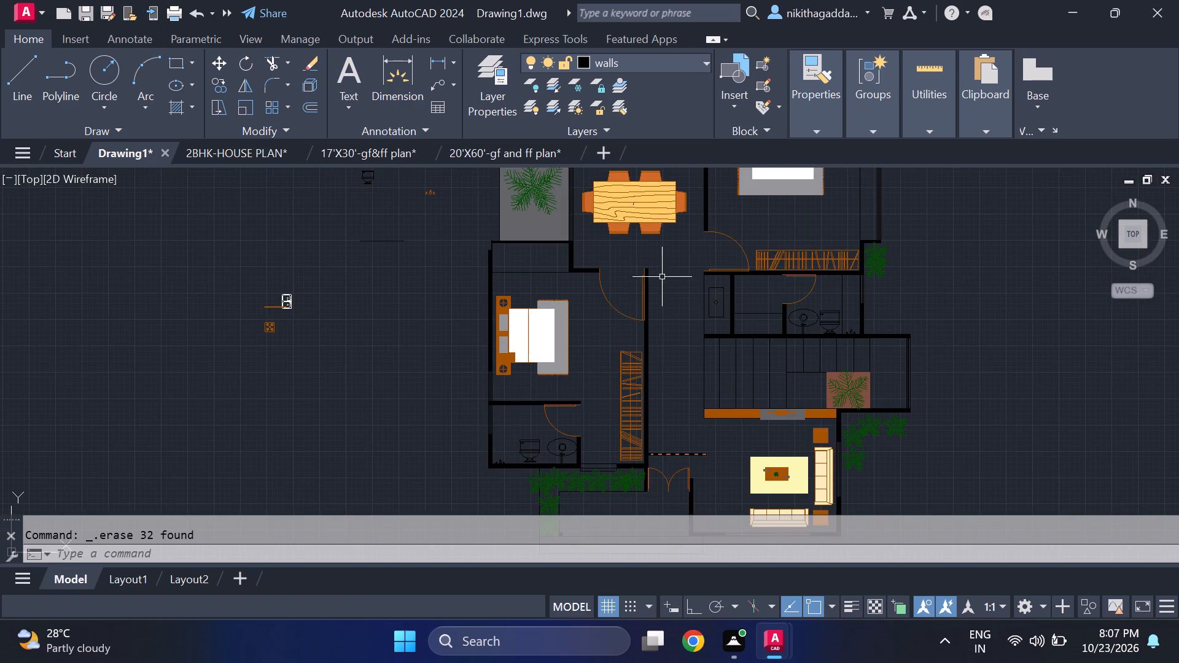
middle_drag(670, 295, 678, 352)
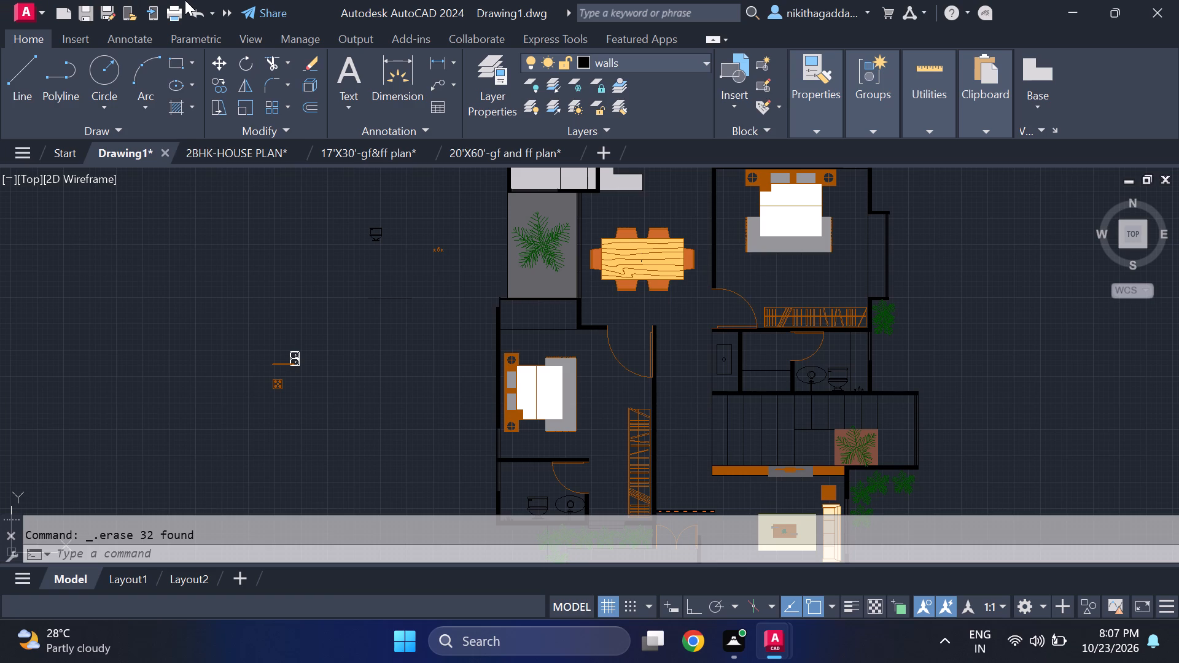
scroll(243, 33, down, 1)
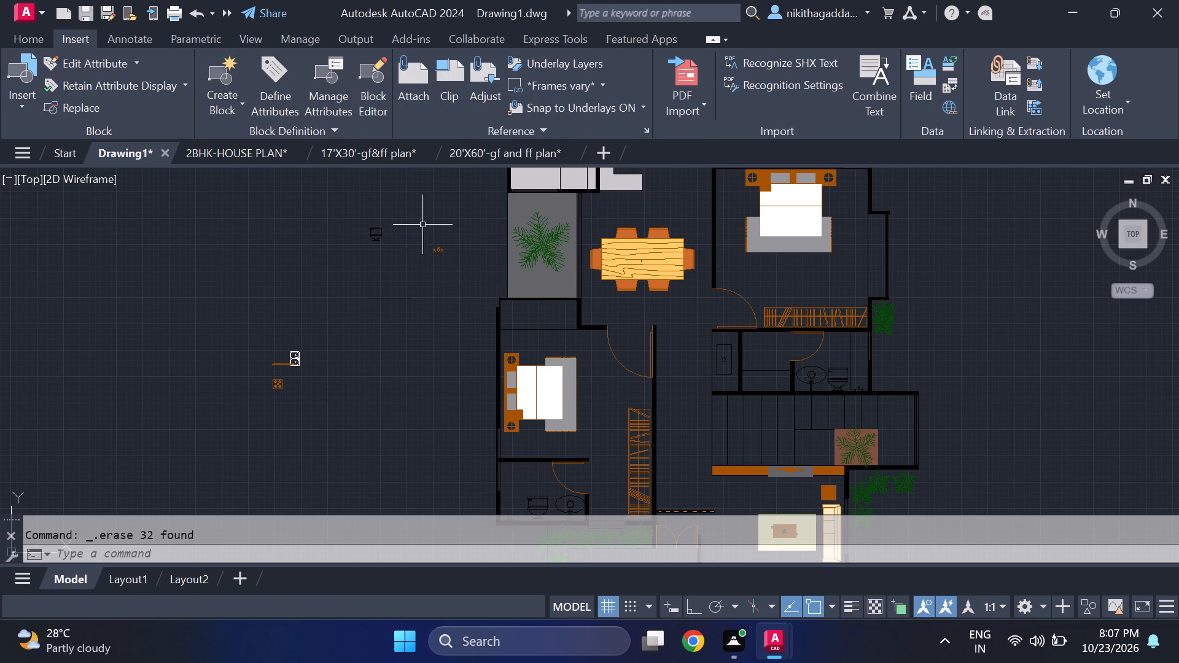
click(31, 41)
scroll(649, 480, down, 1)
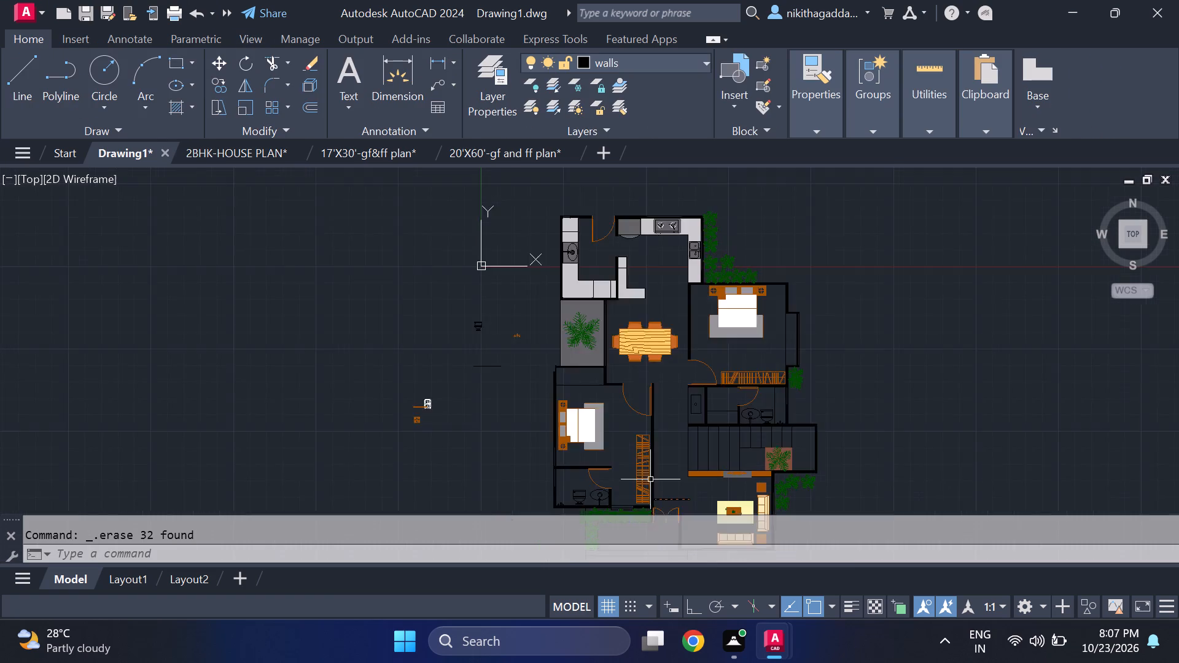
scroll(653, 477, down, 2)
scroll(657, 414, up, 2)
middle_drag(809, 476, 728, 417)
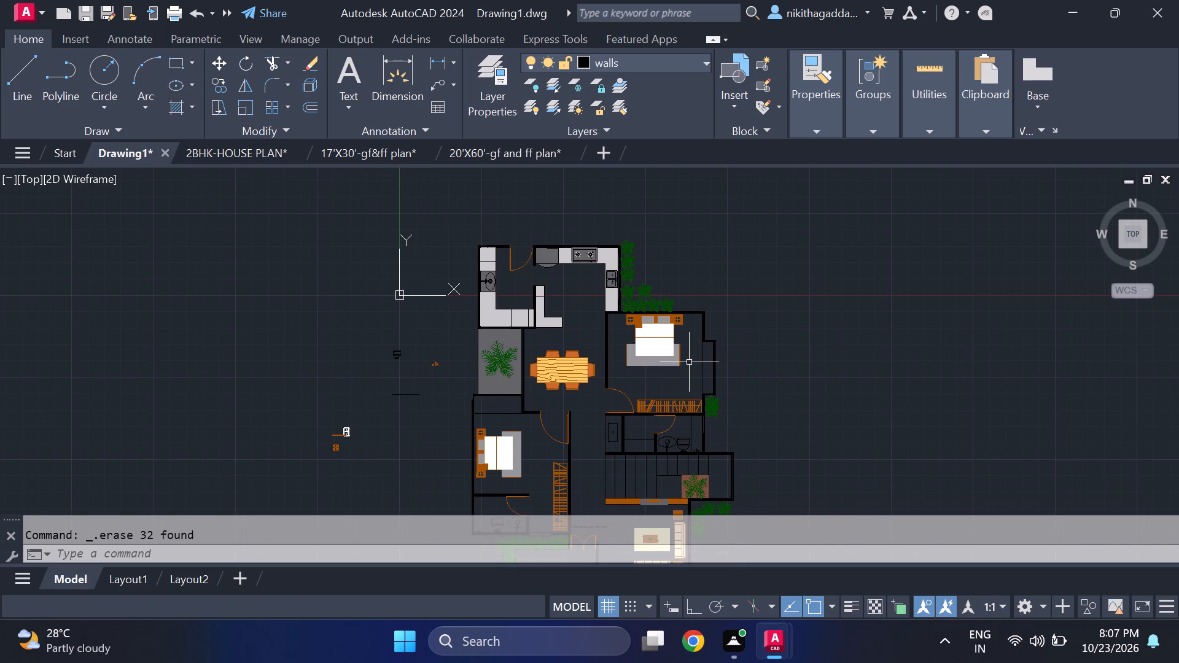
scroll(689, 362, up, 1)
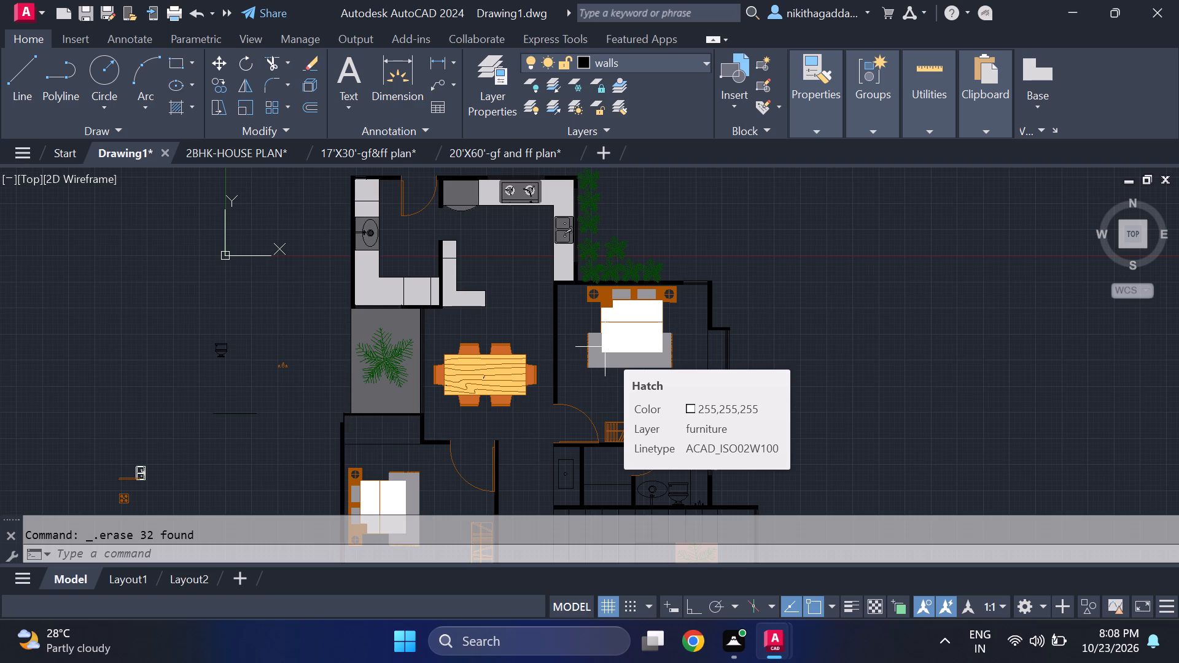
Hatch the counter around the rectangular basin outside the bathroom with a solid fill in colour 199,200,202.
middle_drag(647, 343, 629, 303)
scroll(628, 321, down, 2)
middle_click(622, 343)
scroll(622, 343, up, 4)
scroll(629, 338, down, 3)
scroll(644, 386, up, 3)
middle_drag(644, 392, 642, 326)
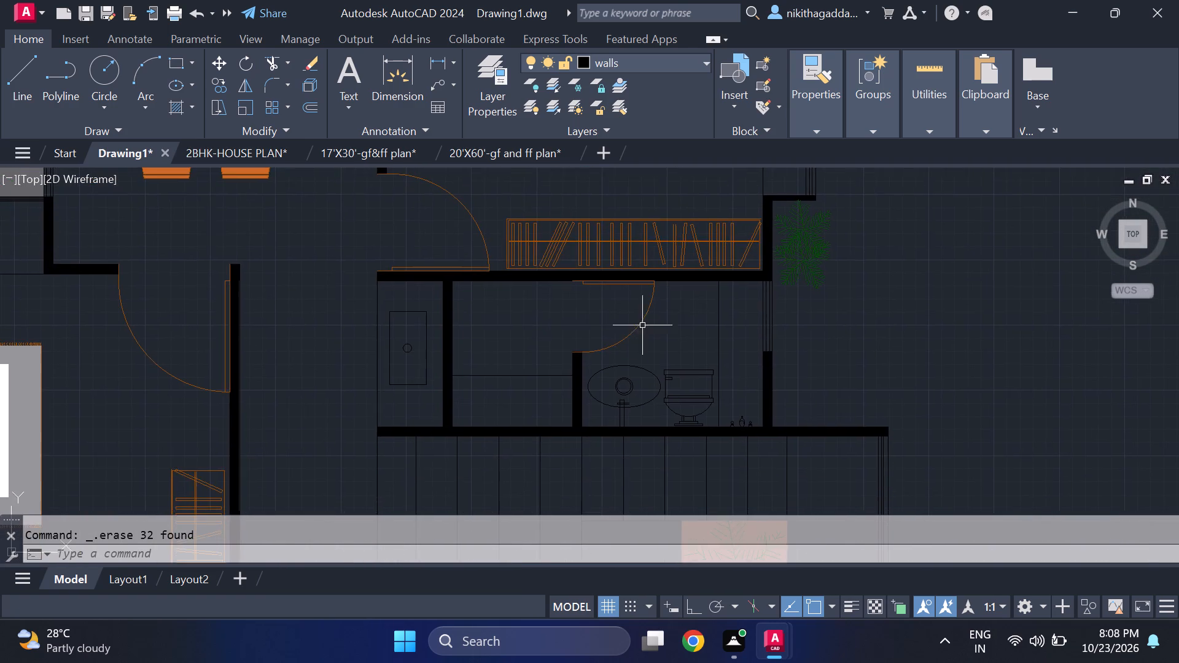
scroll(642, 325, down, 2)
scroll(543, 331, up, 2)
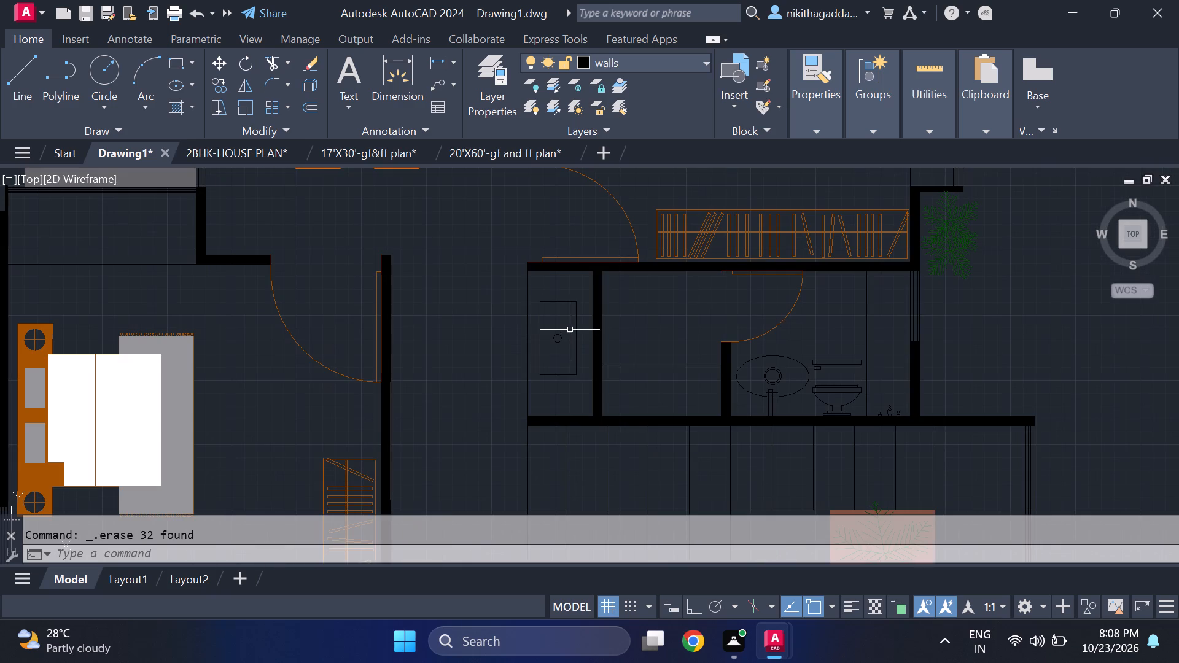
text(hatch)
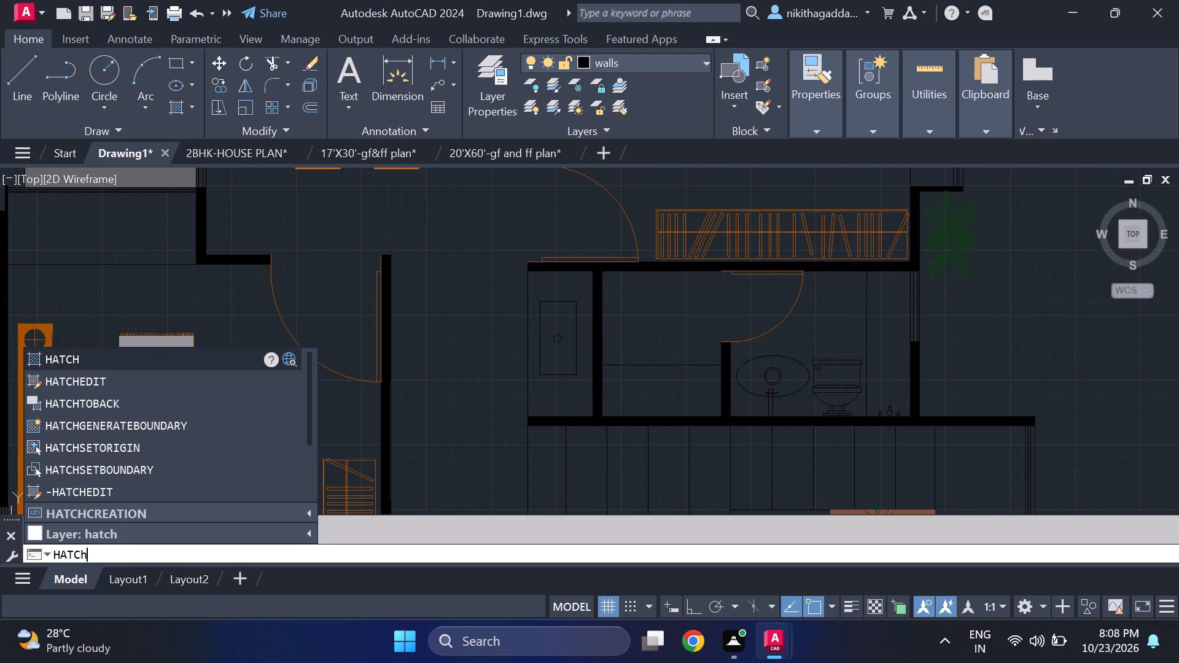
key(Return)
click(571, 326)
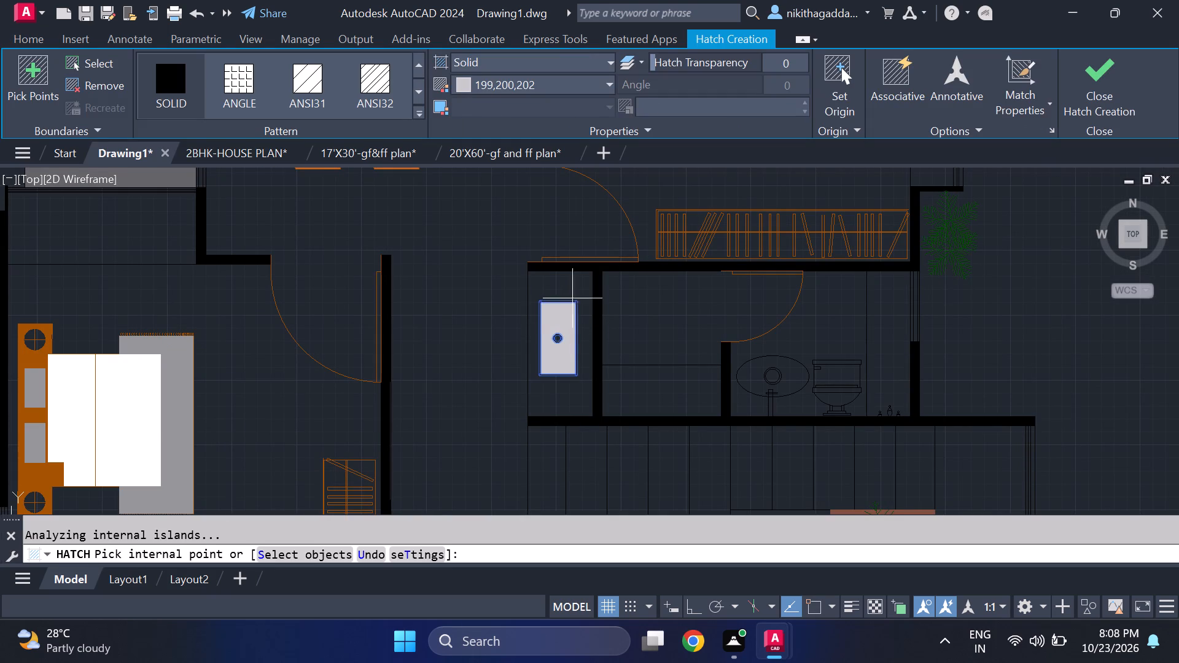
click(573, 295)
click(1116, 85)
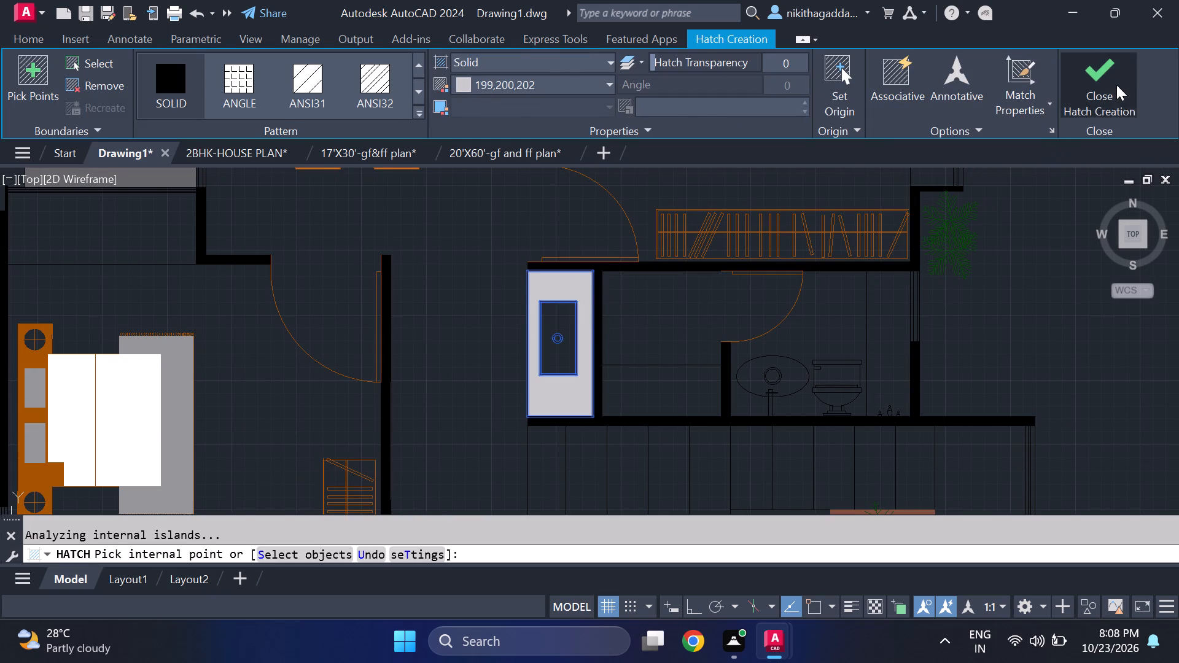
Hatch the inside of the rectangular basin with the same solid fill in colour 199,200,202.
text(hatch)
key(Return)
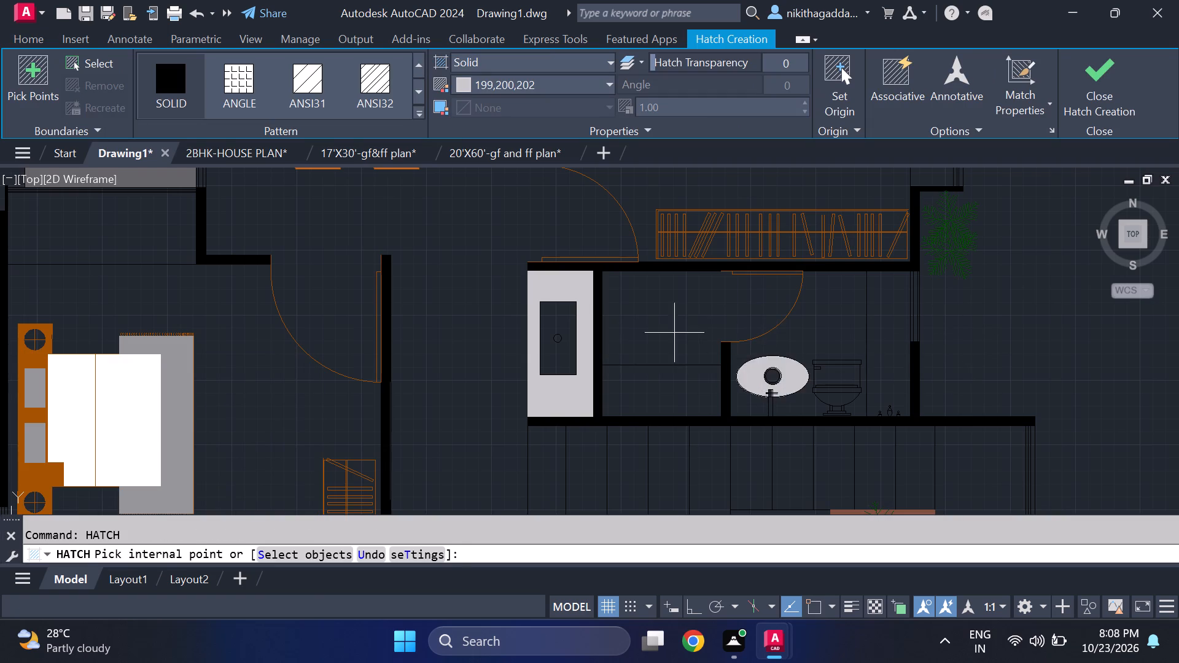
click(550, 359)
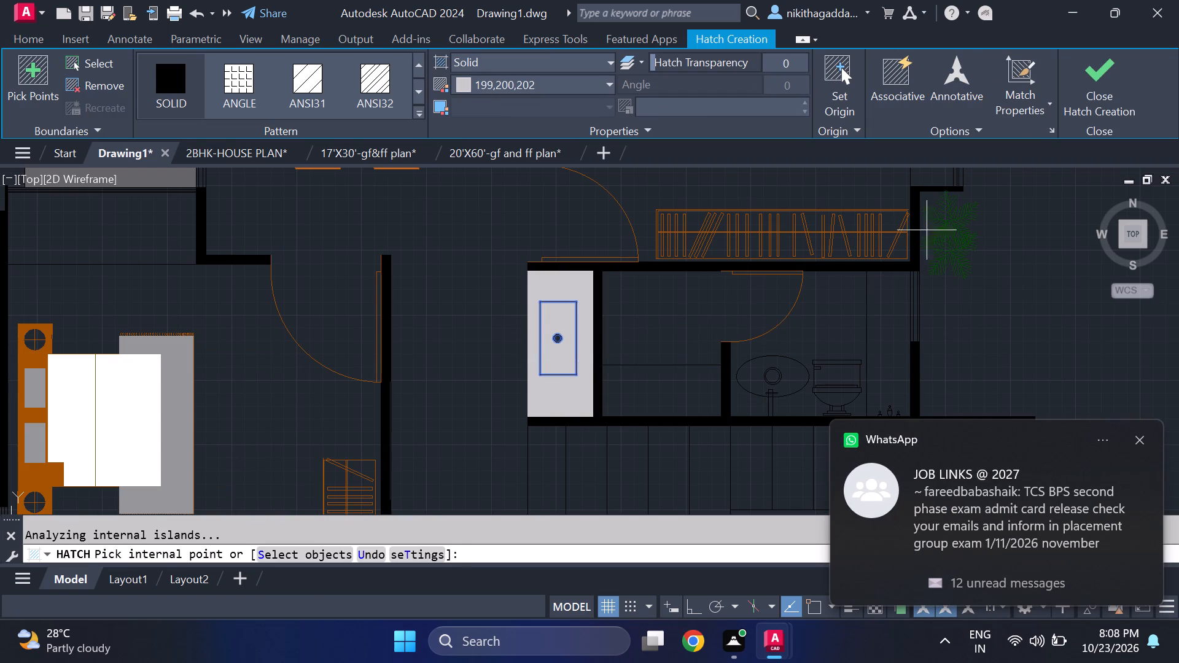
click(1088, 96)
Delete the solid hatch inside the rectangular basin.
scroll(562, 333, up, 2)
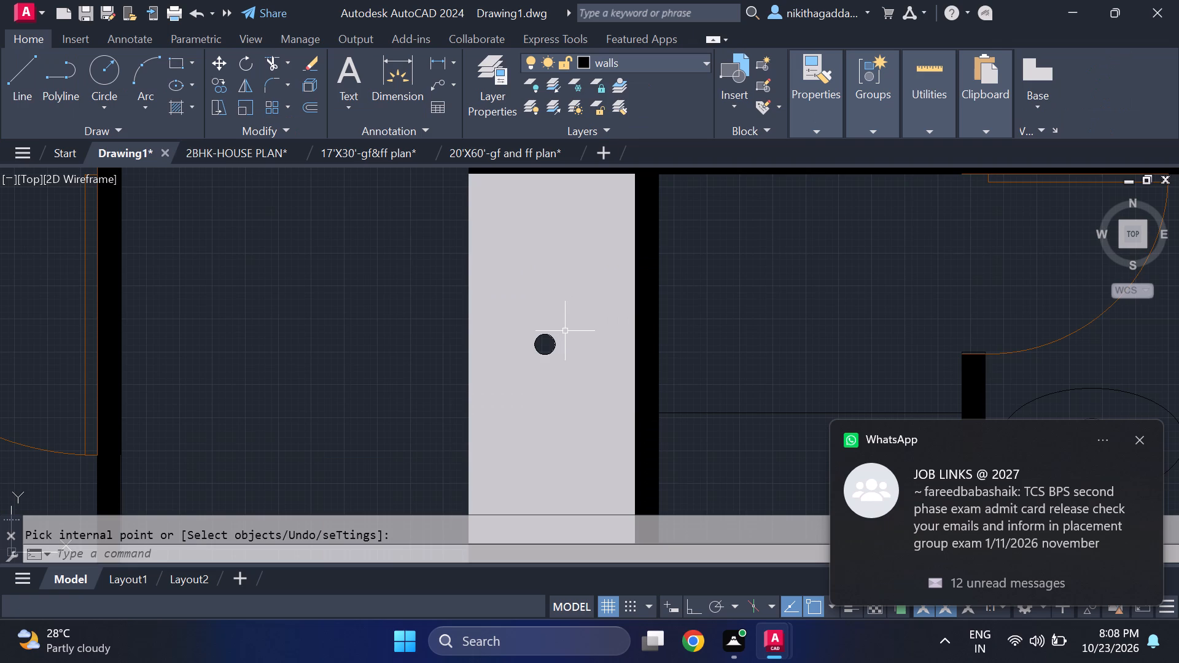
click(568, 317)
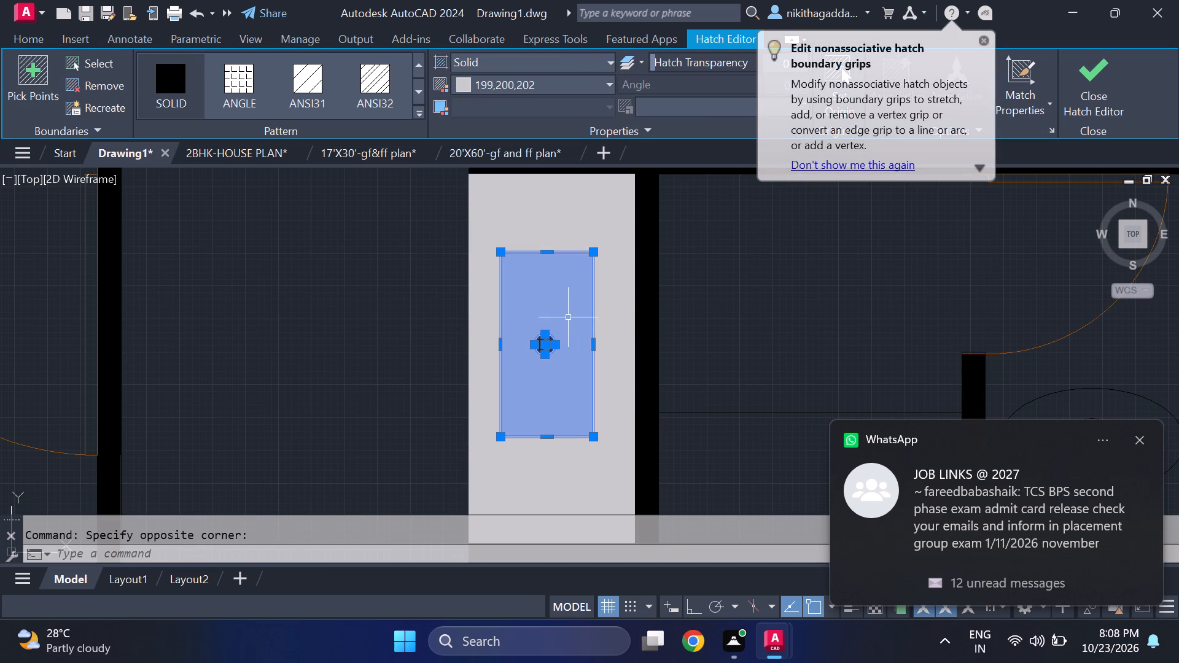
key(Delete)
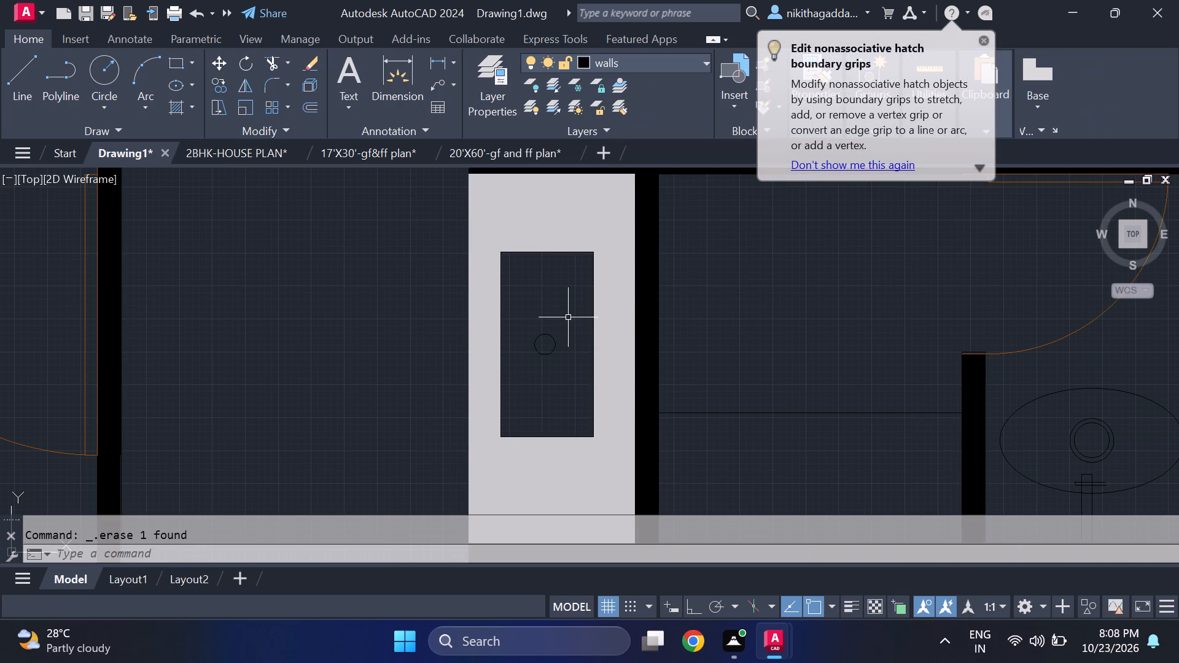
Move the basin's rectangular outline and drain circle off the counter into the empty space west of the house plan.
click(561, 250)
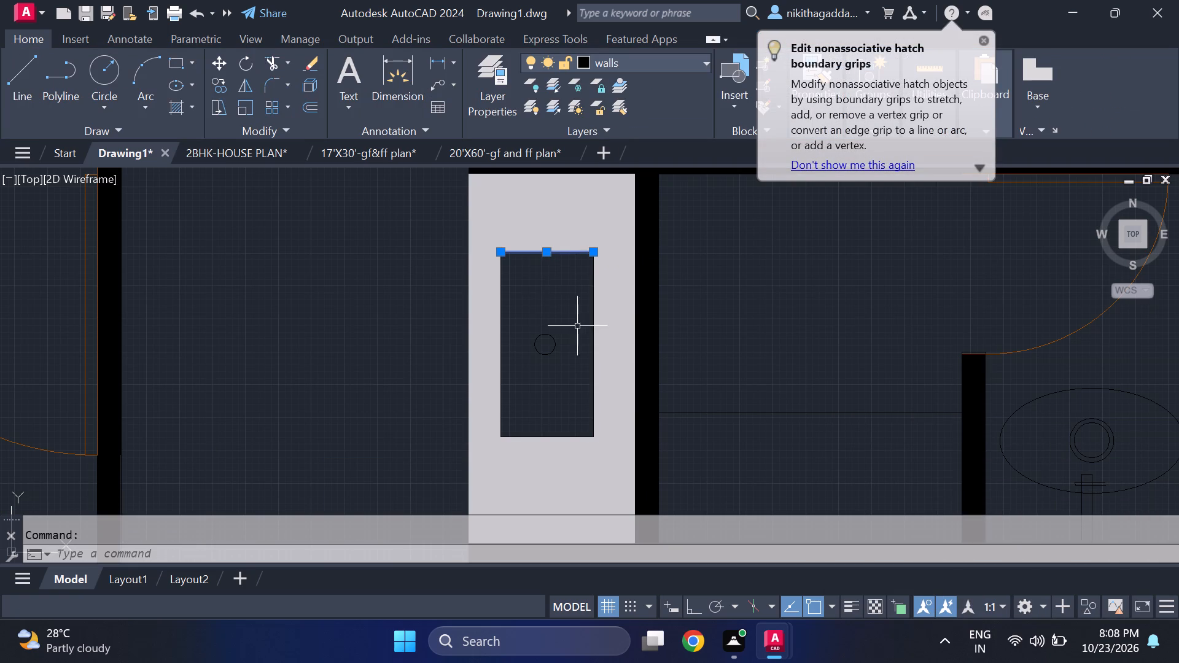
click(591, 341)
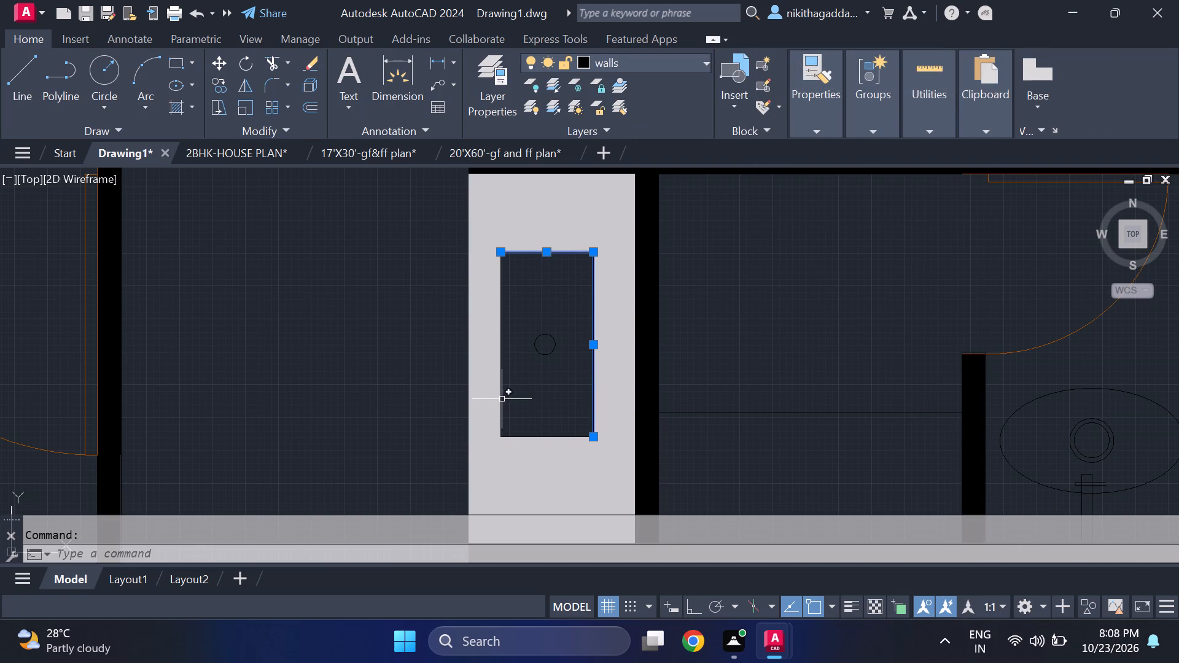
click(500, 399)
click(563, 435)
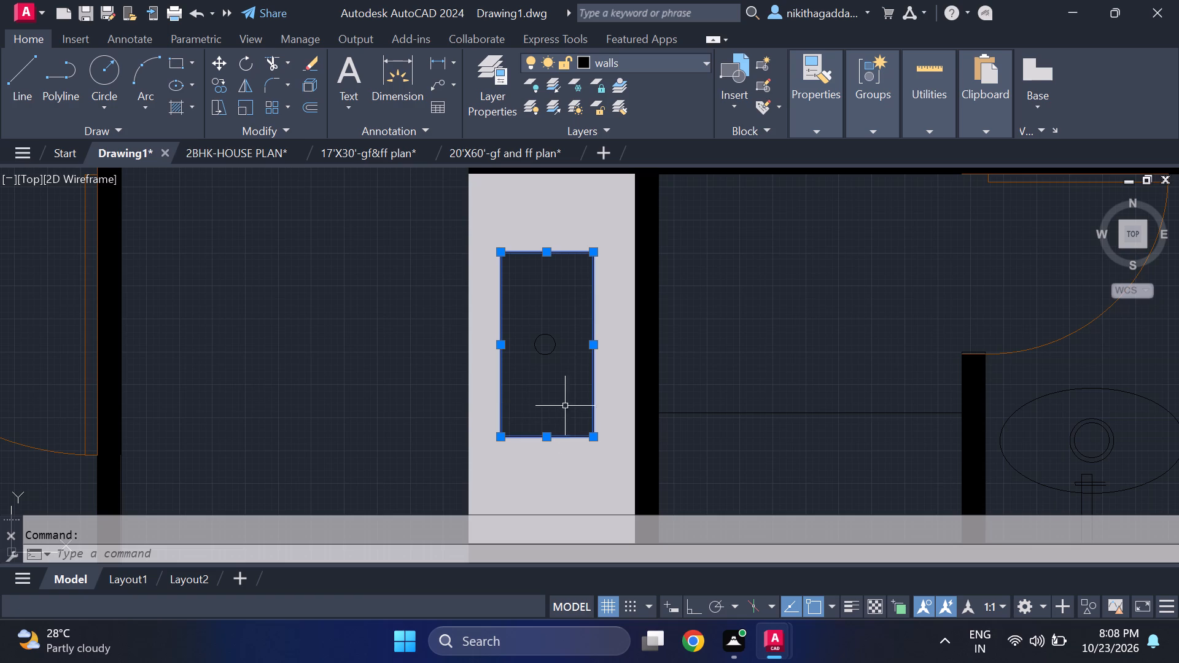
drag(573, 331, 572, 336)
click(527, 409)
key(m)
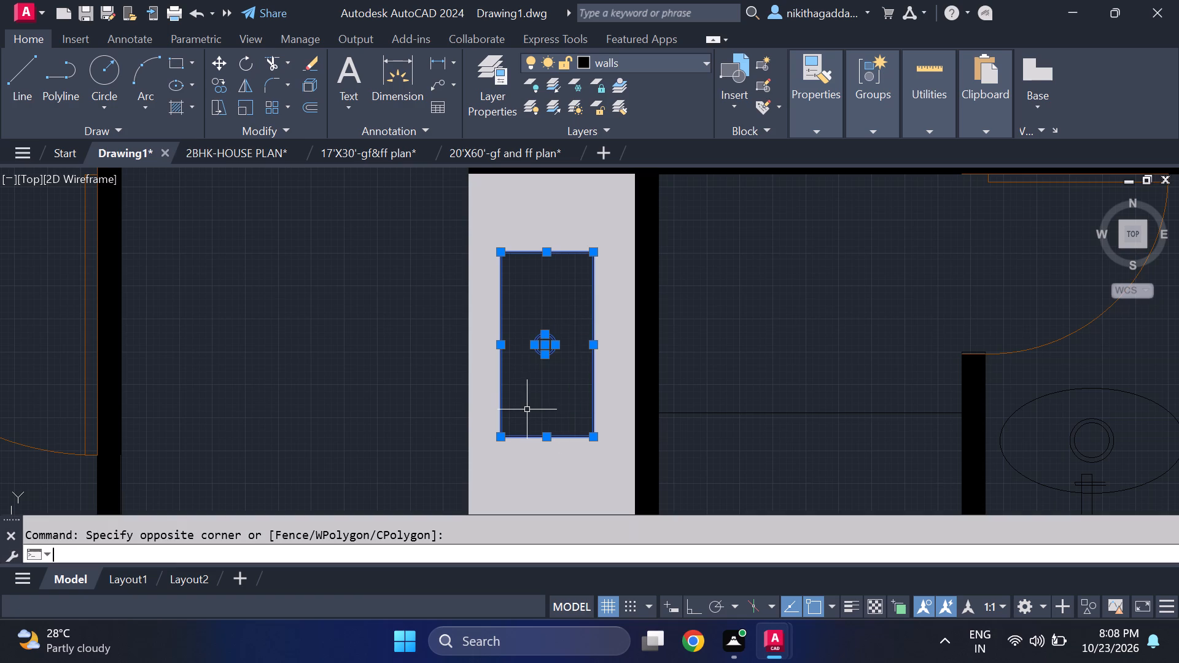
key(Return)
click(593, 437)
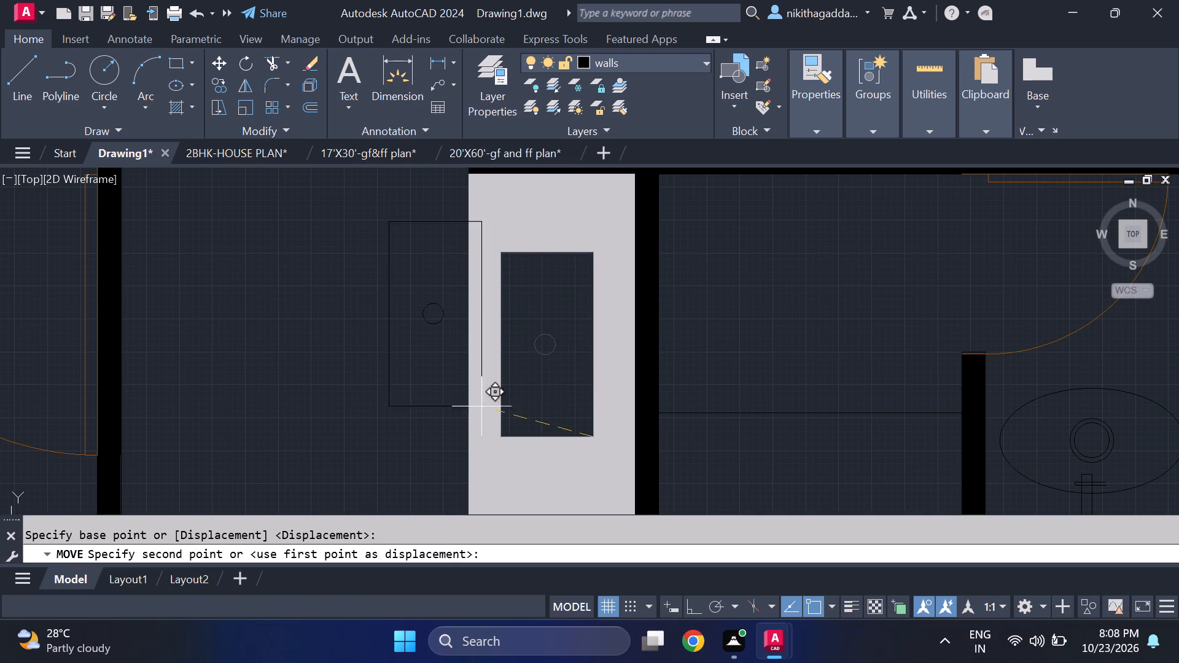
middle_drag(471, 371, 674, 386)
scroll(839, 409, down, 3)
click(387, 389)
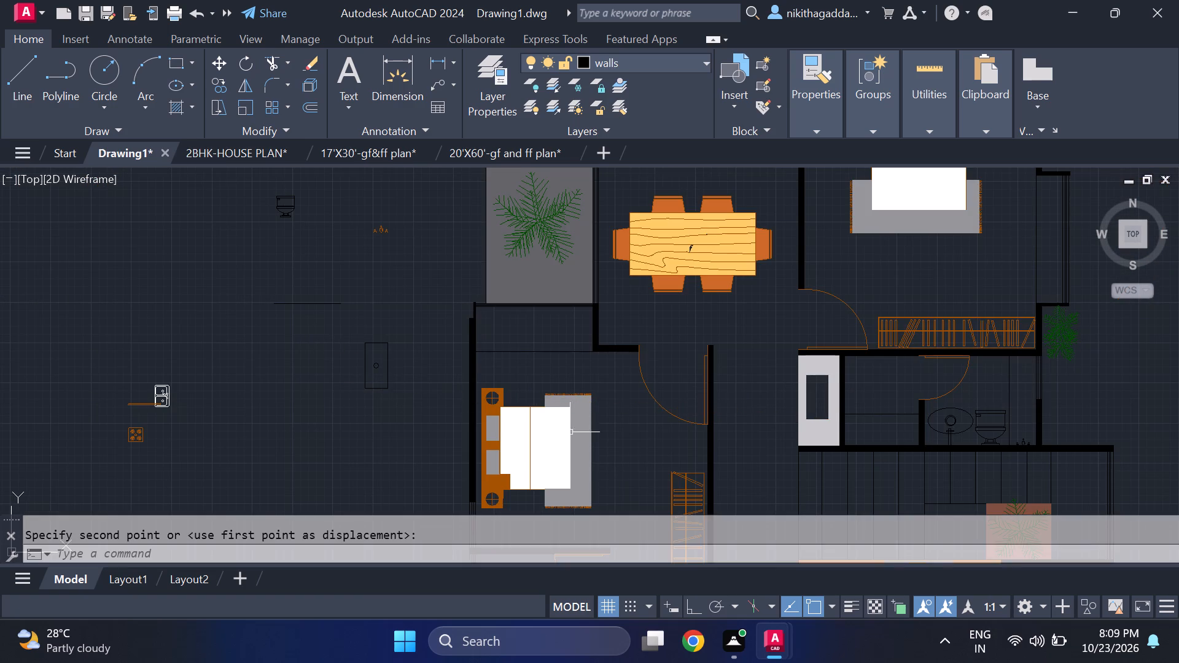
Hatch the rectangular gap in the basin counter with a solid fill in colour 199,200,202.
scroll(890, 427, up, 1)
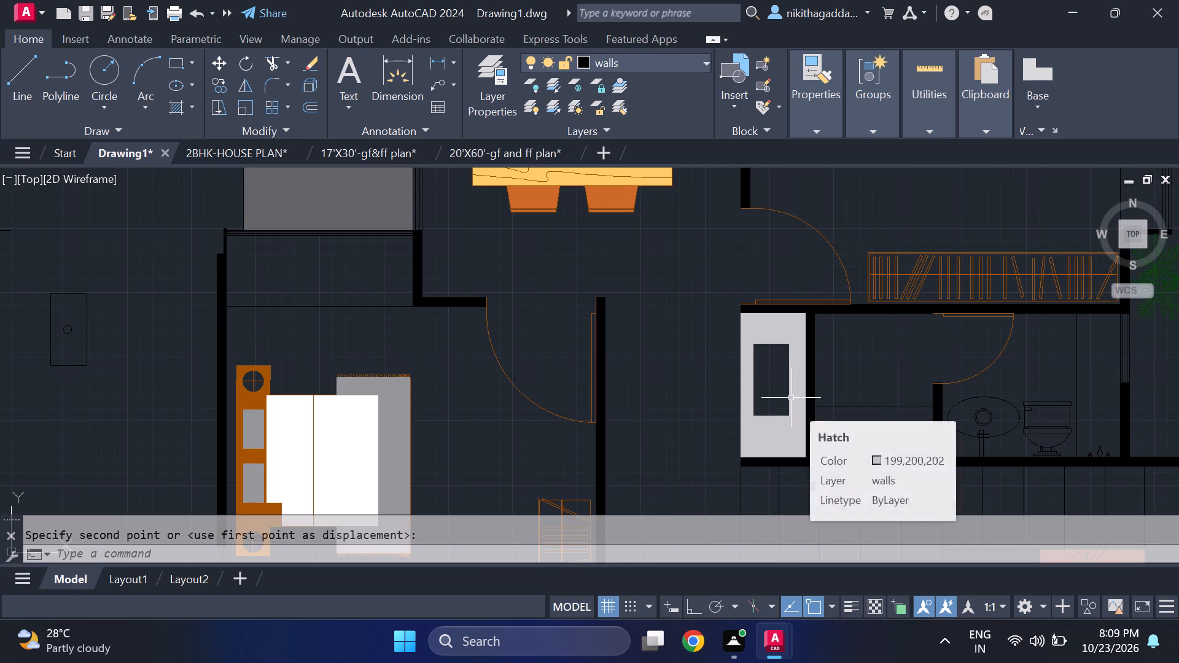
text(hatch)
key(Return)
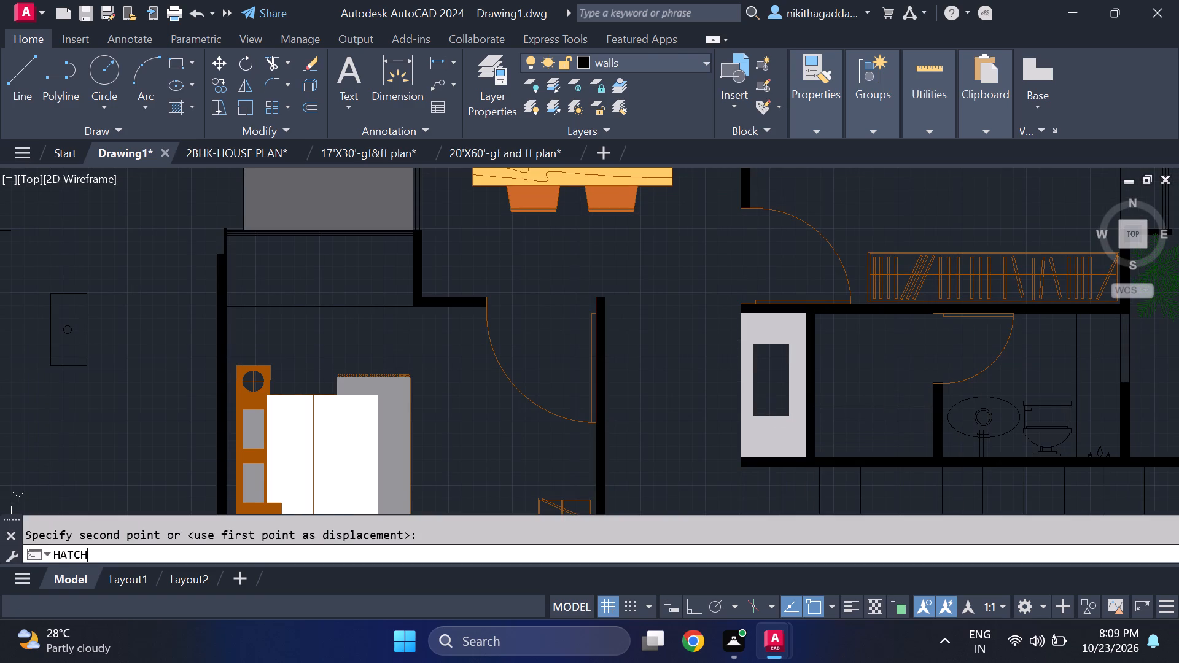
click(792, 398)
click(1127, 83)
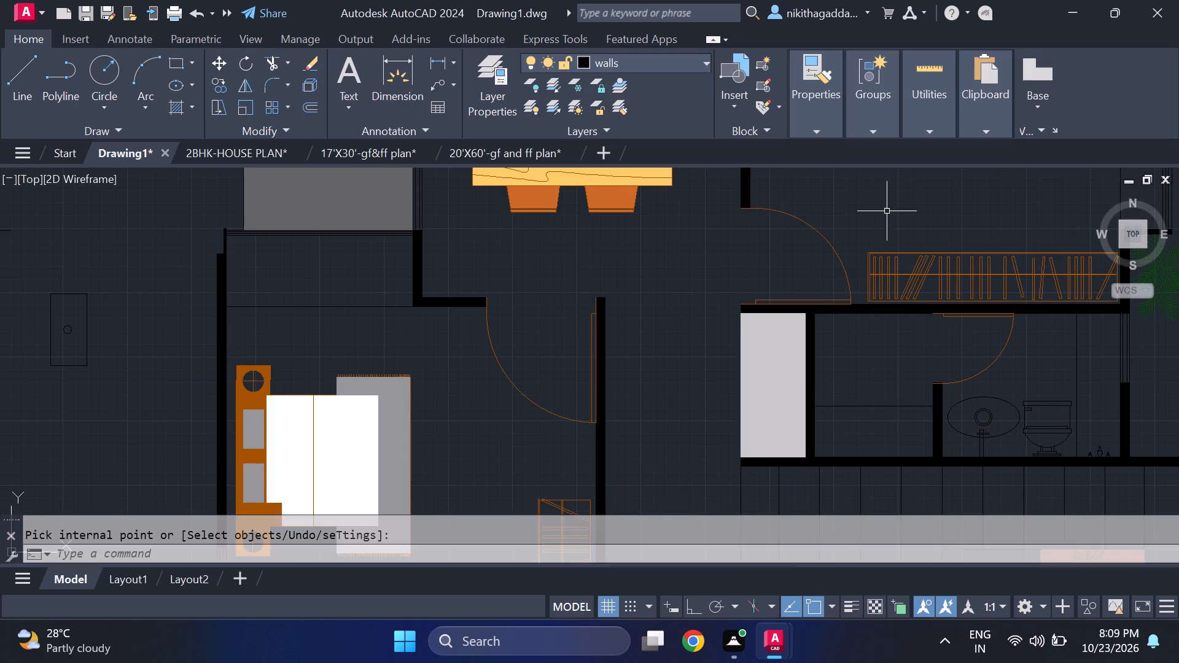
Copy the basin outline with its drain circle from outside the plan back onto the filled counter.
scroll(663, 375, down, 2)
scroll(356, 371, up, 3)
click(616, 259)
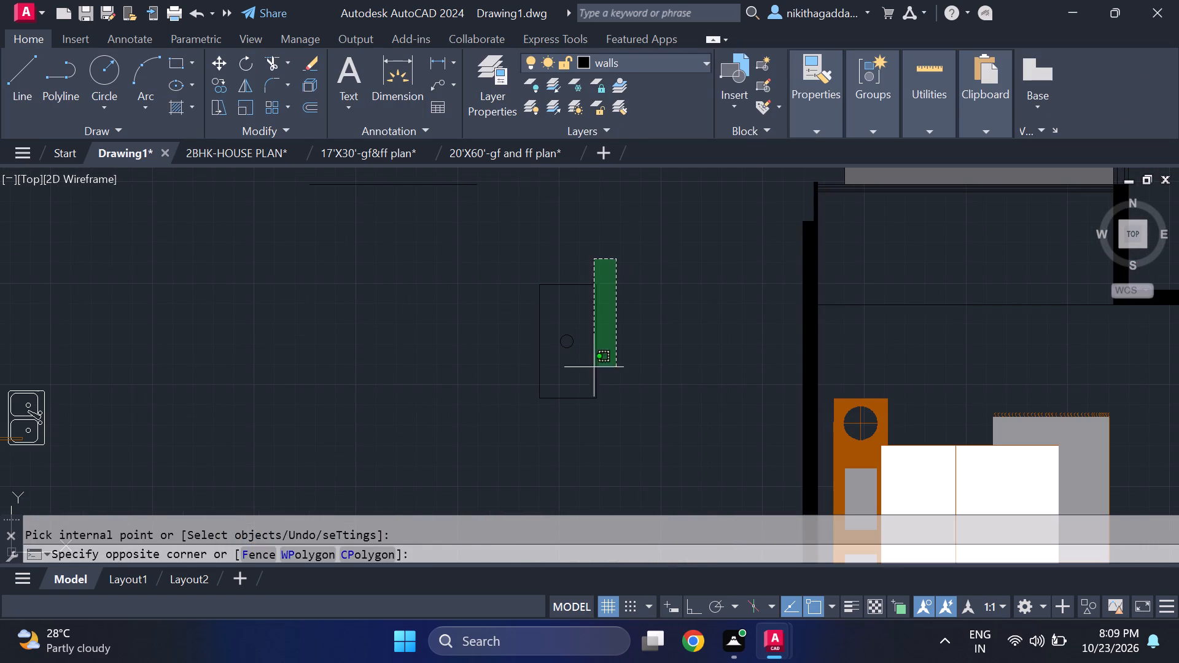
click(480, 451)
text(co)
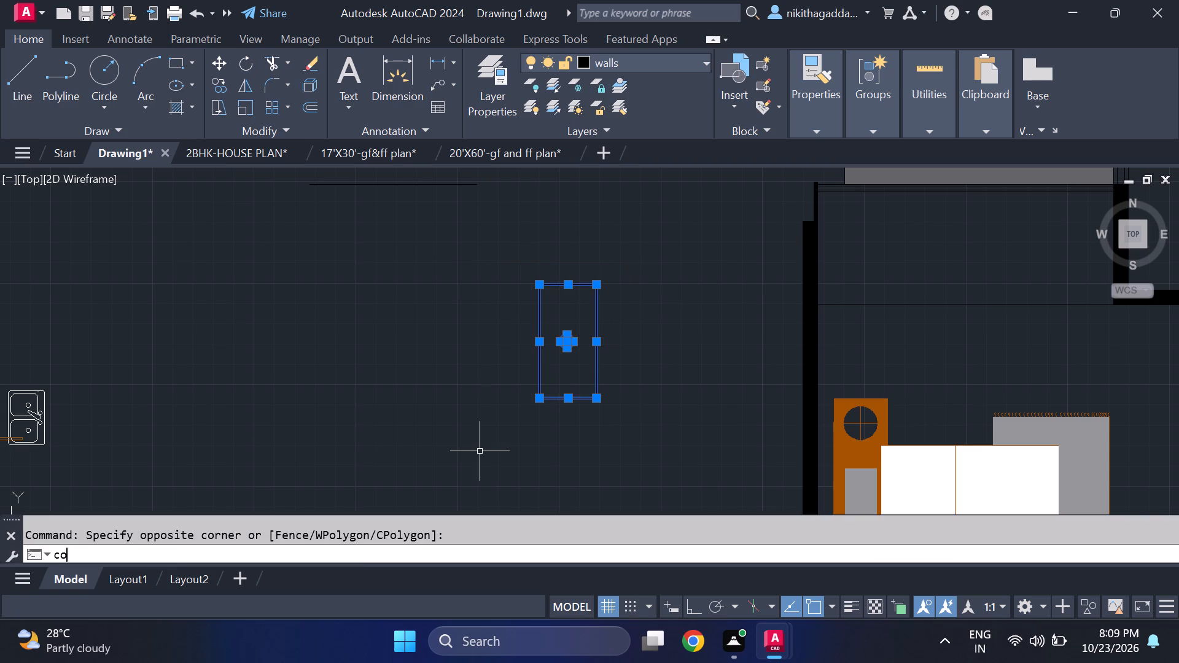
key(Return)
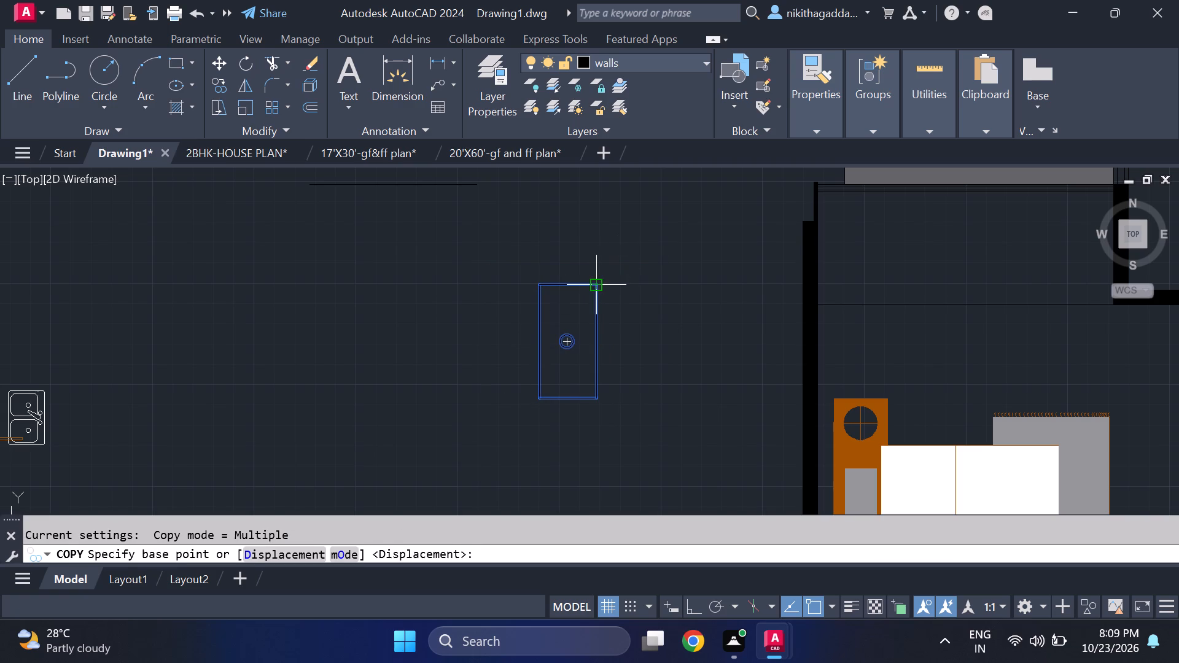
click(593, 280)
middle_drag(714, 316, 342, 301)
scroll(514, 352, down, 2)
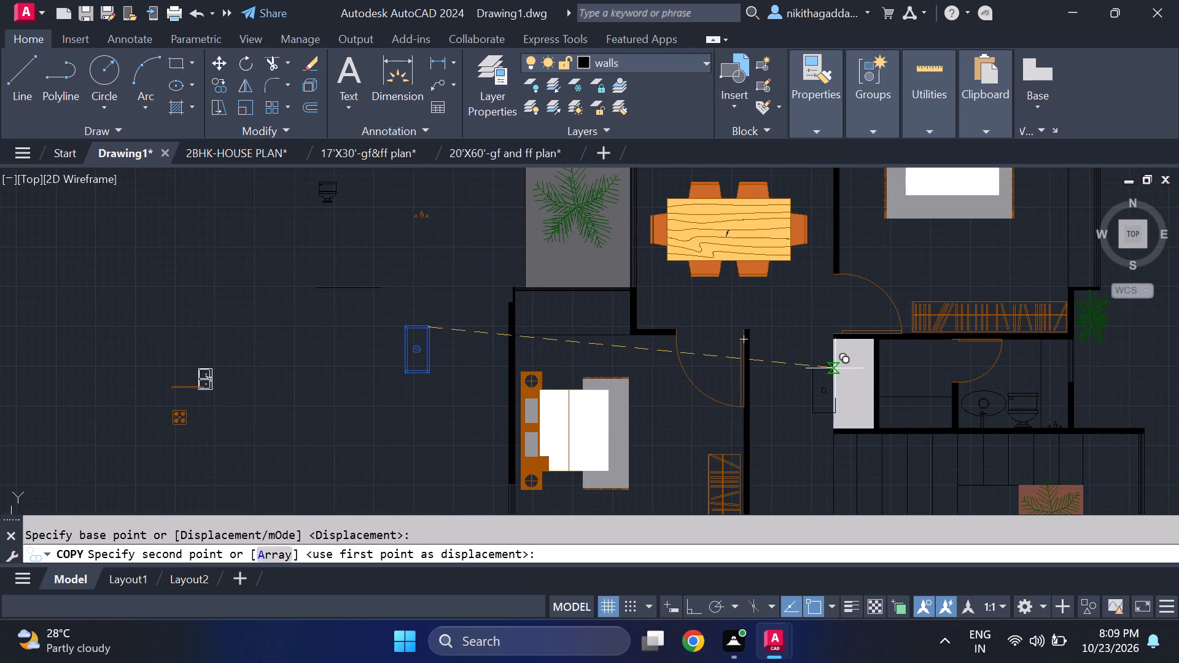
scroll(851, 368, up, 2)
click(879, 360)
scroll(879, 343, down, 1)
key(Escape)
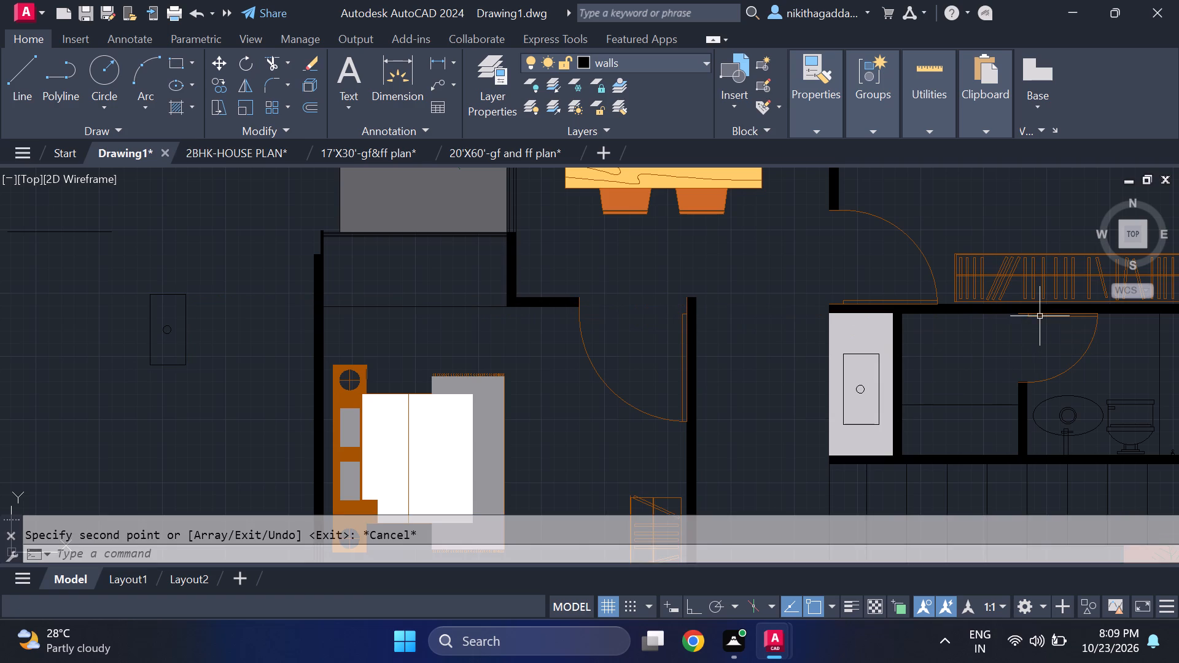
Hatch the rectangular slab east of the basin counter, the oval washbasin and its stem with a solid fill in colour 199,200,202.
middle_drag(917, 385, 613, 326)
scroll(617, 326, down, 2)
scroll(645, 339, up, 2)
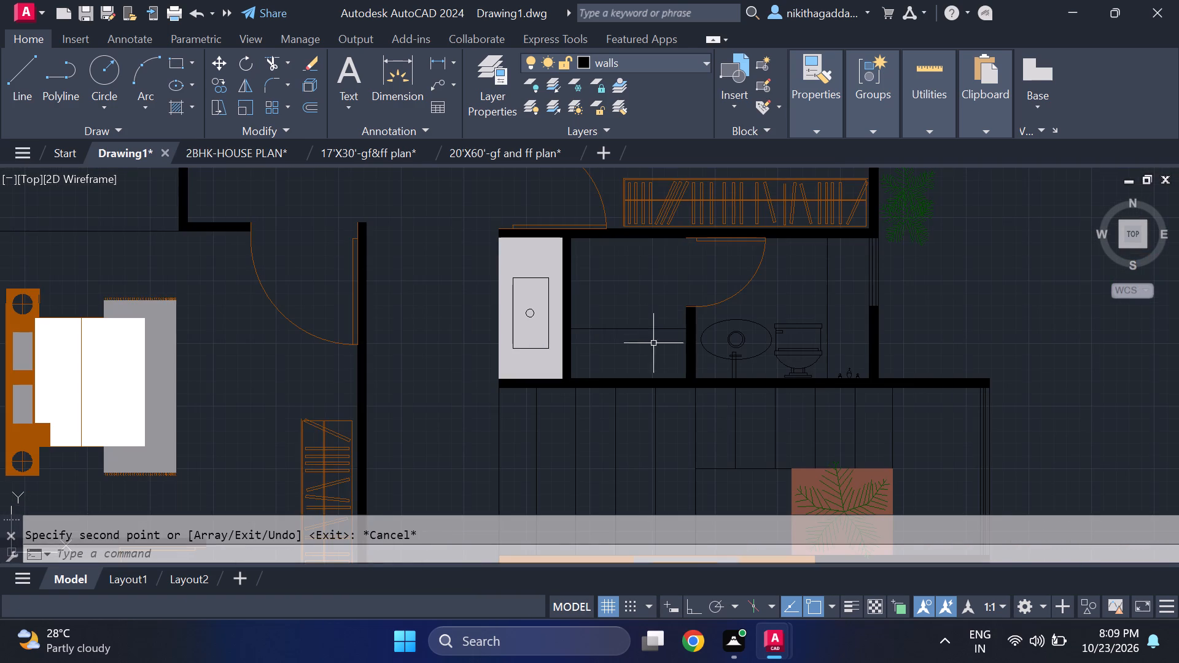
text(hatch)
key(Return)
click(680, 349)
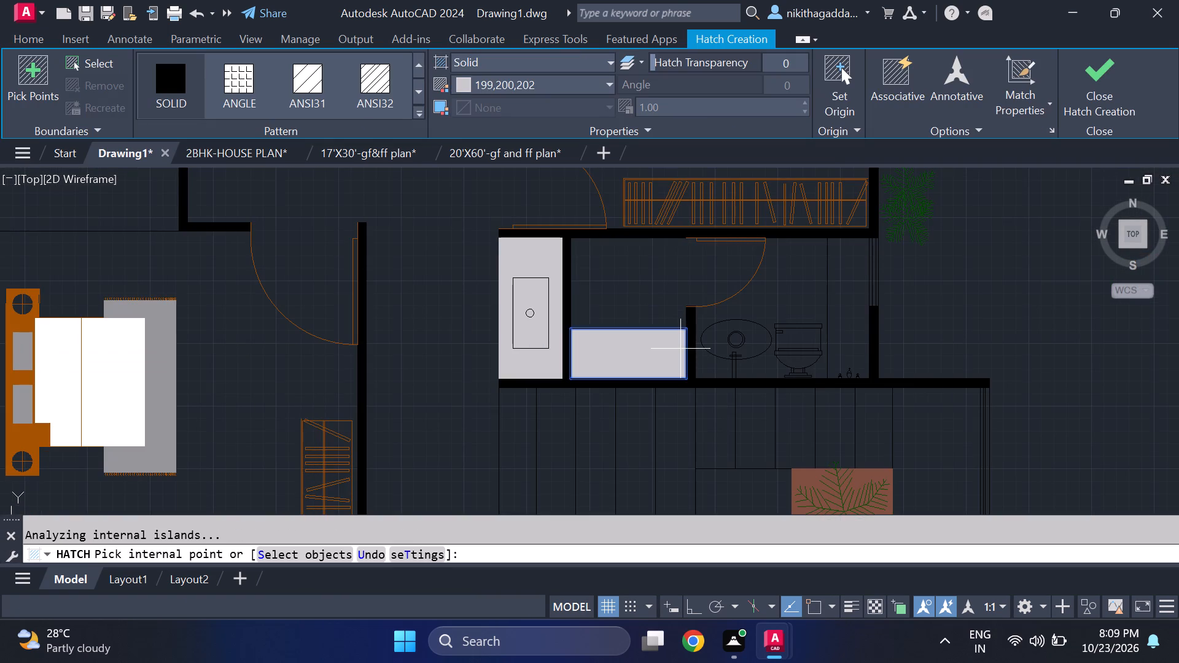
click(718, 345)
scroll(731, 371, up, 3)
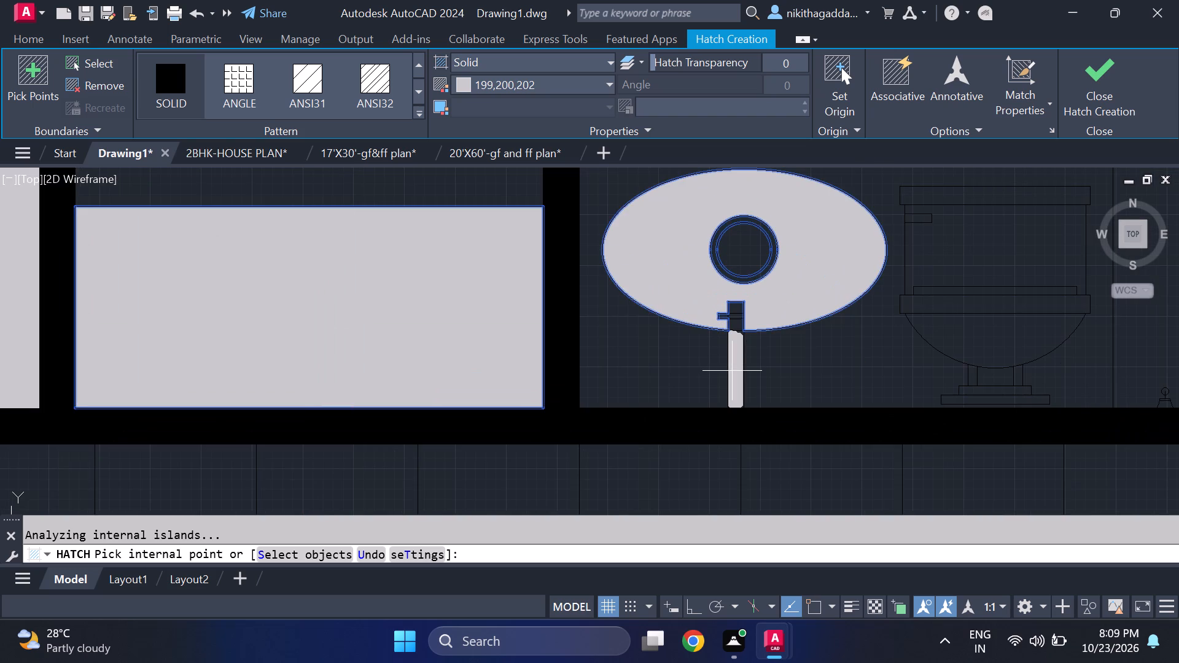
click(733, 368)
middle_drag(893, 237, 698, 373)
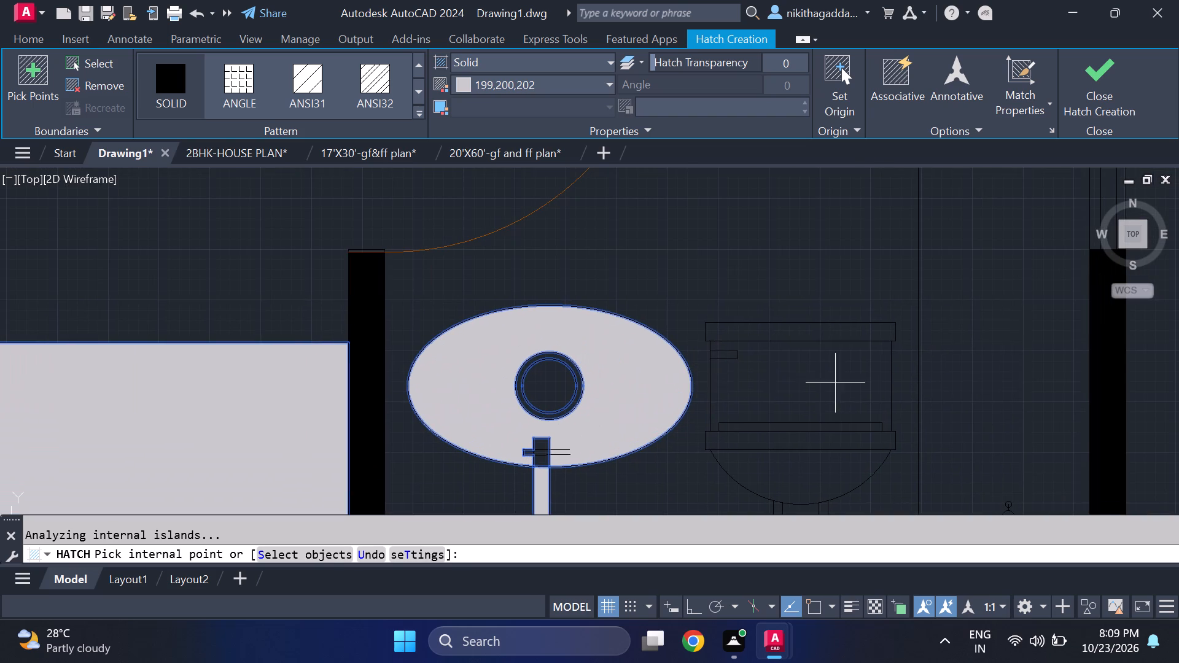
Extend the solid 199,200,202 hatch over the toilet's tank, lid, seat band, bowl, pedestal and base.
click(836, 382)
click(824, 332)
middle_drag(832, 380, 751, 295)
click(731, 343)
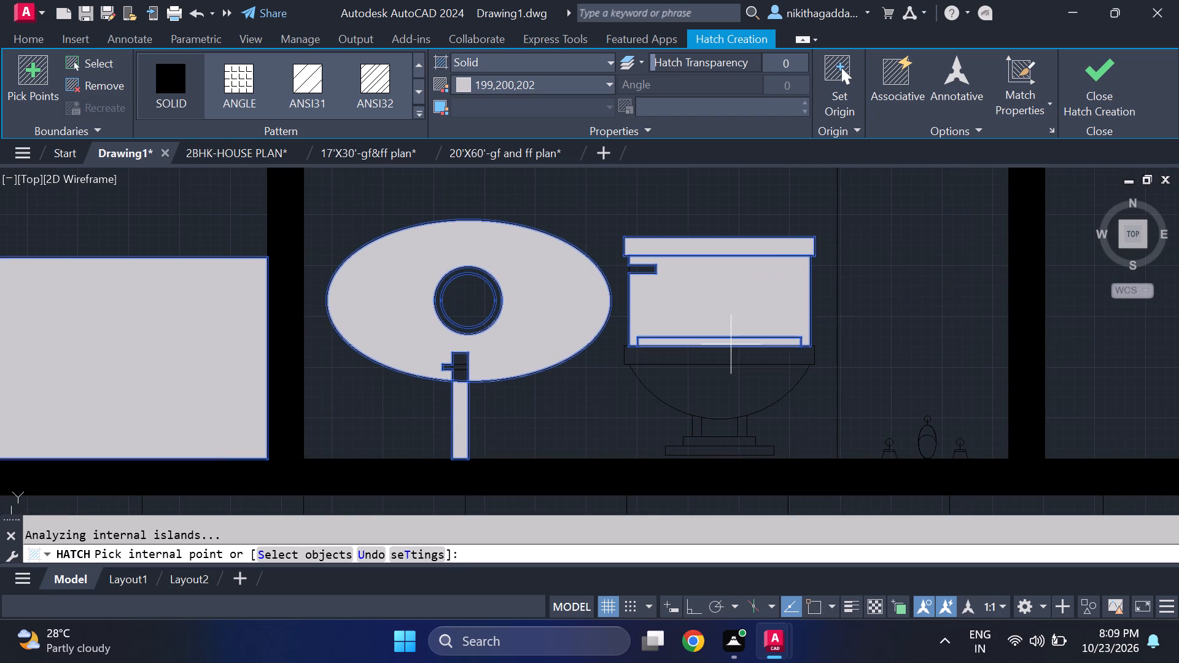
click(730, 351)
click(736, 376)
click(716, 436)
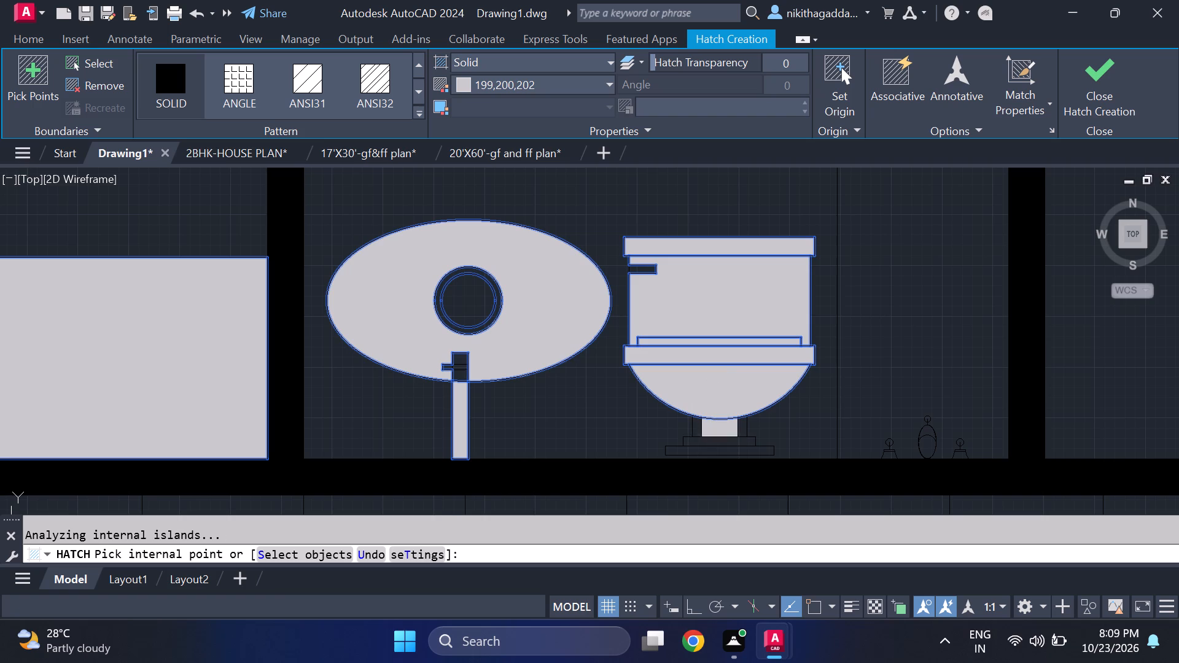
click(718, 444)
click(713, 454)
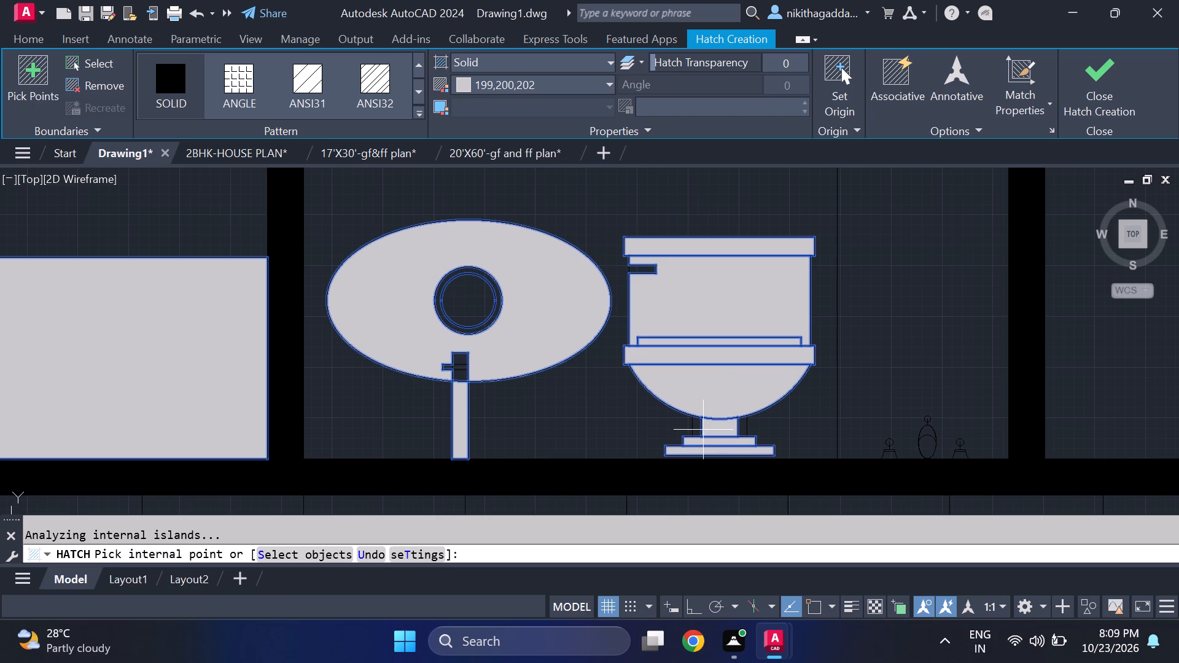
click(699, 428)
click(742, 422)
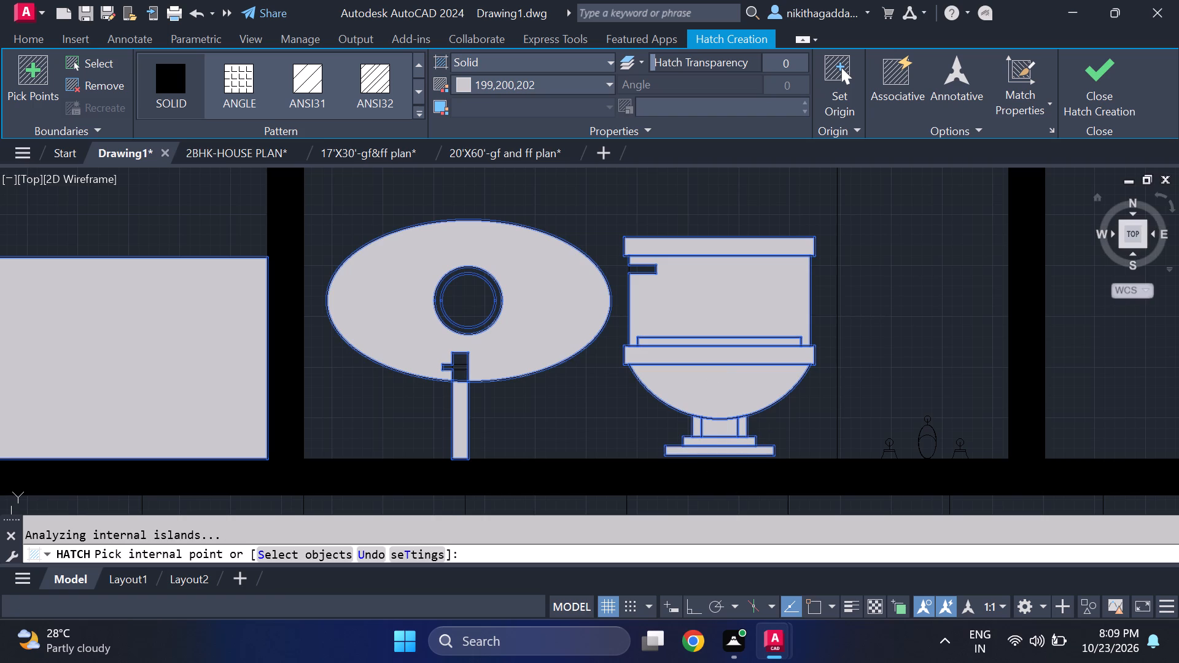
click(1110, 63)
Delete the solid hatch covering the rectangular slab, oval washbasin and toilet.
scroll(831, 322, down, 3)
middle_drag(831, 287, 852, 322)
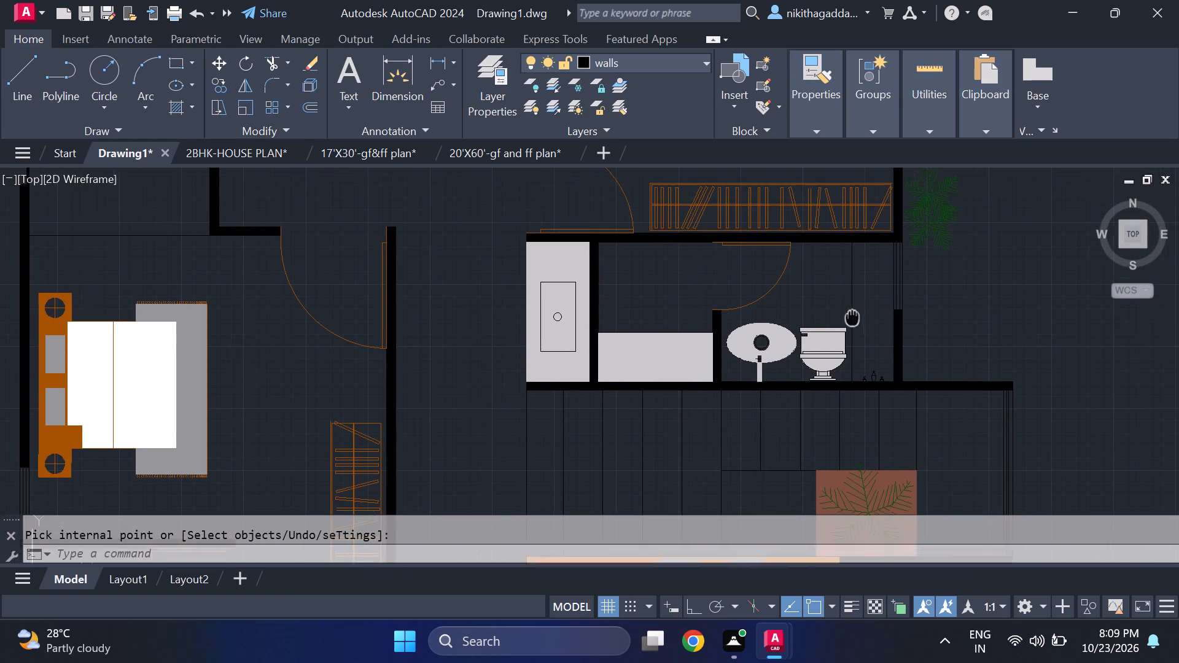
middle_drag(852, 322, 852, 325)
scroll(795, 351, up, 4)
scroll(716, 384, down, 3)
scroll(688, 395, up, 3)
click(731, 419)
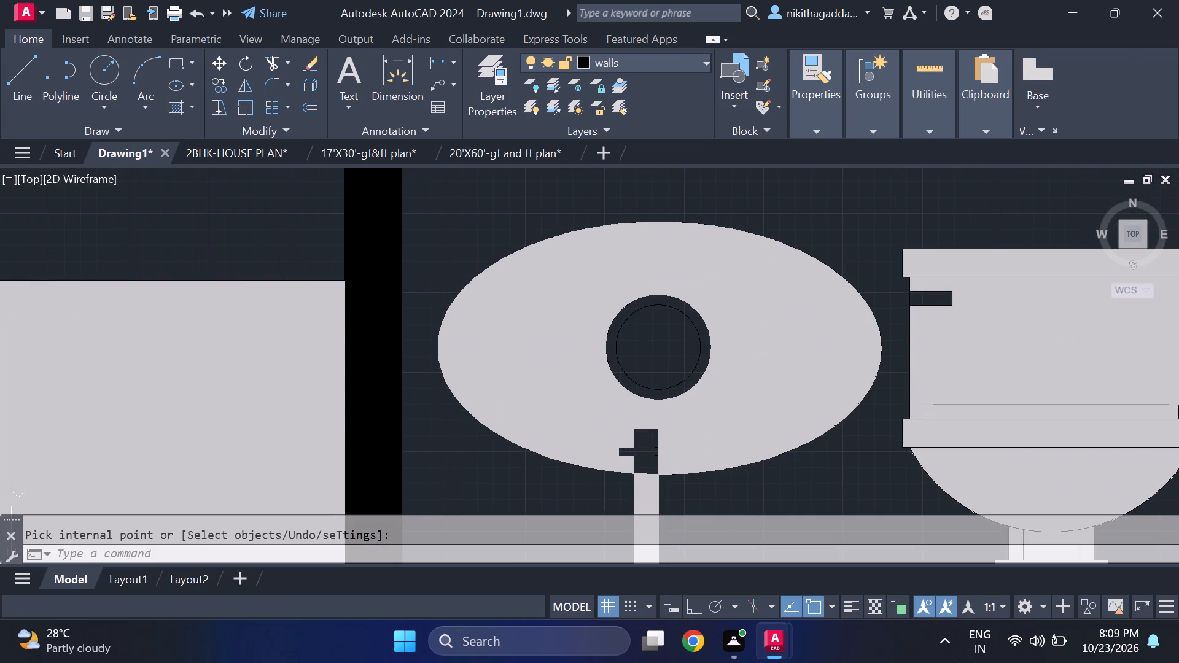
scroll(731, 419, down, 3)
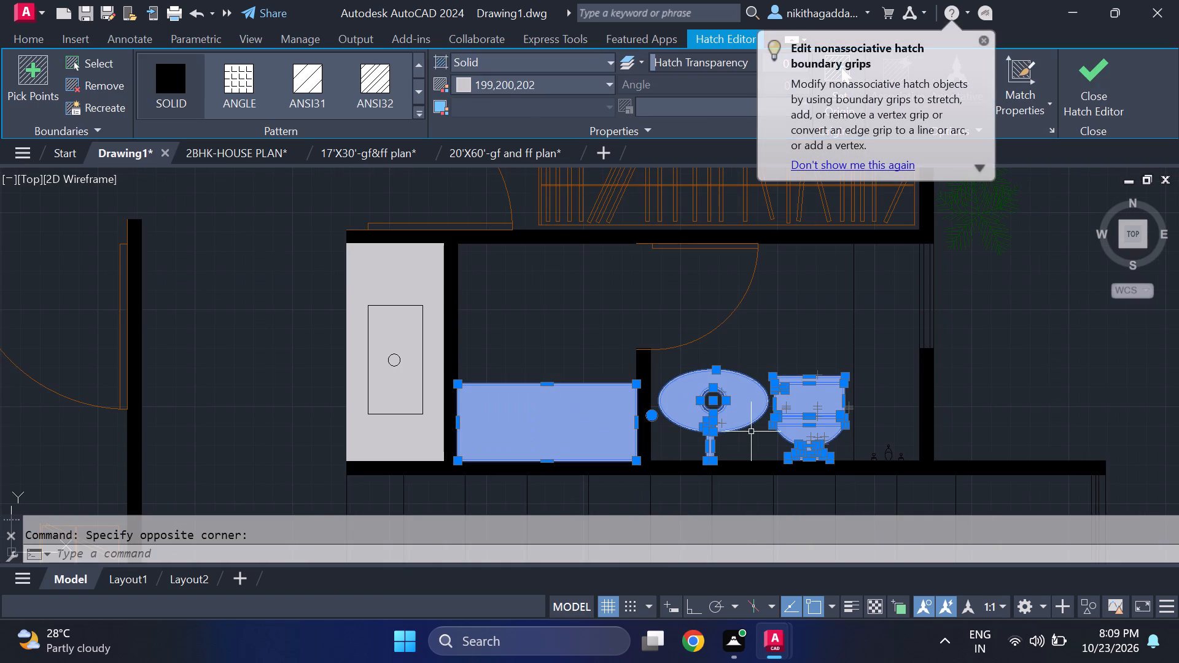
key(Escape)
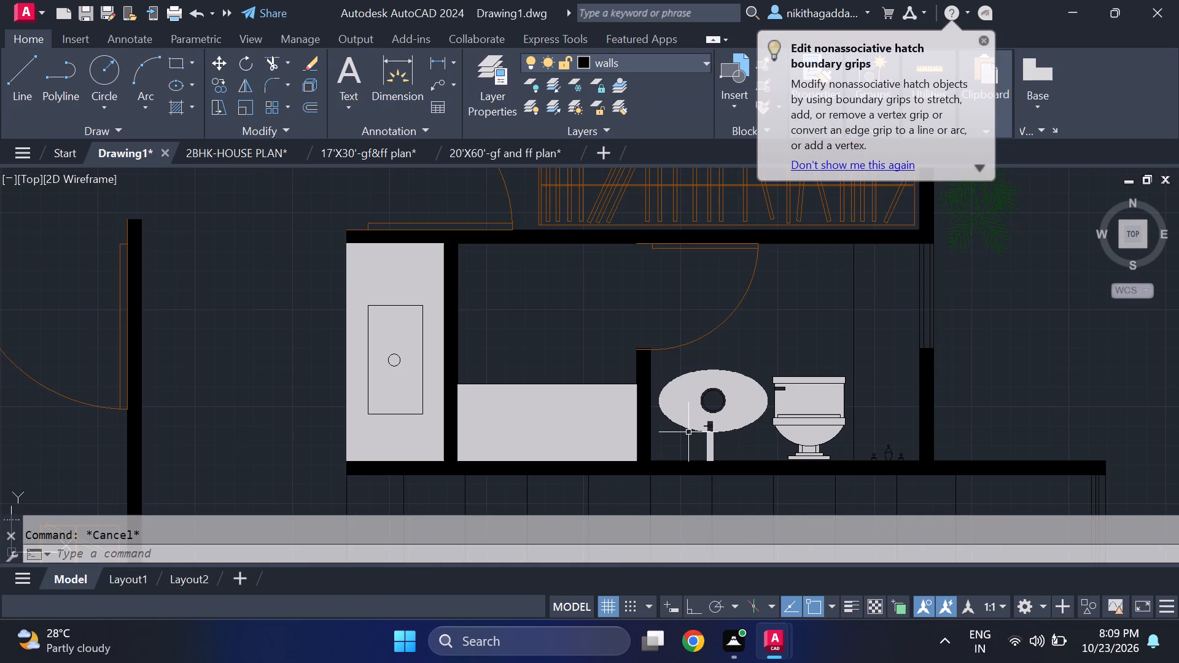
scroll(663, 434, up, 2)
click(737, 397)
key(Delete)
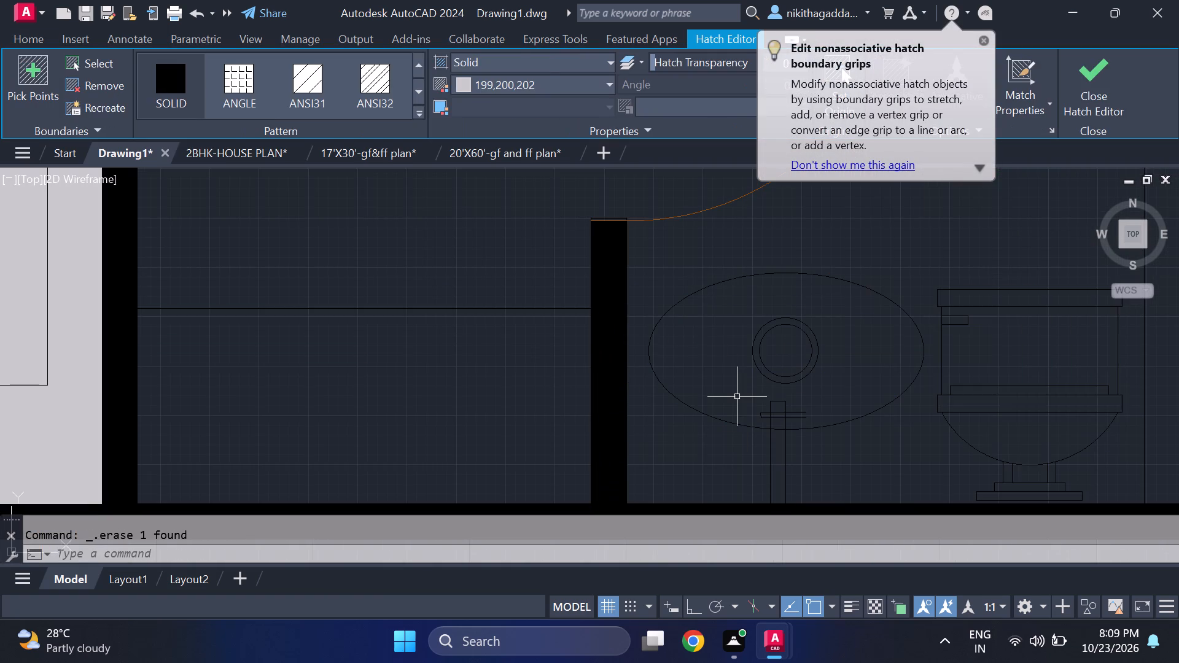
Draw a short line closing the open east end of the tap's crossbar in the oval washbasin.
key(h)
key(Escape)
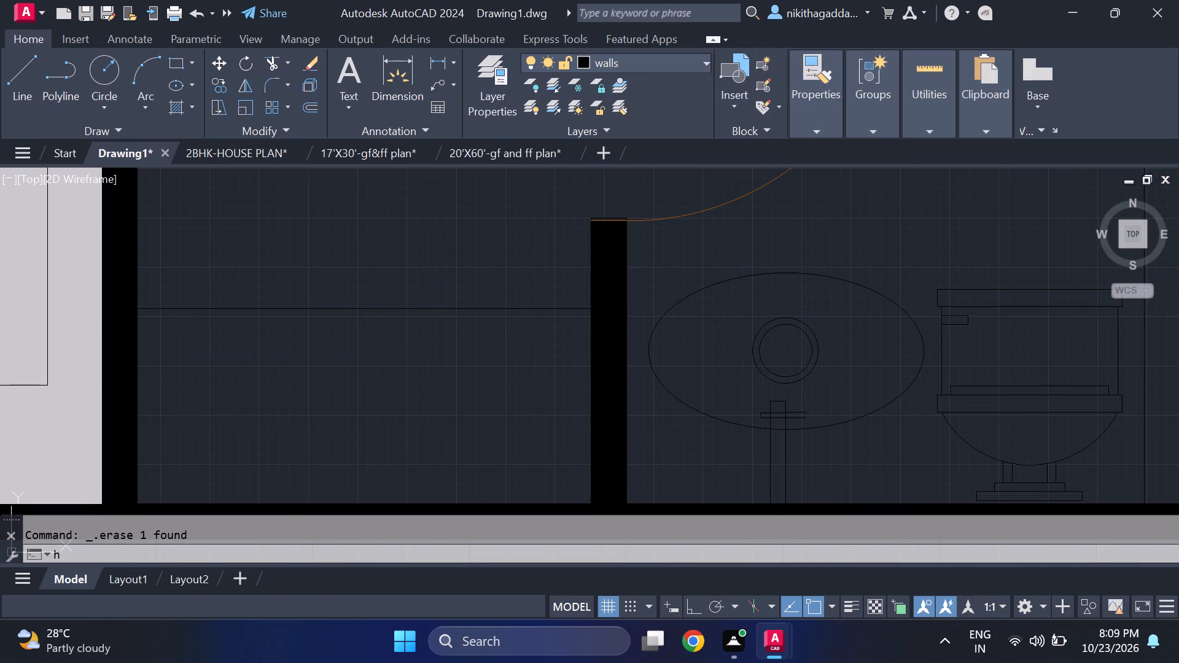
key(l)
key(Return)
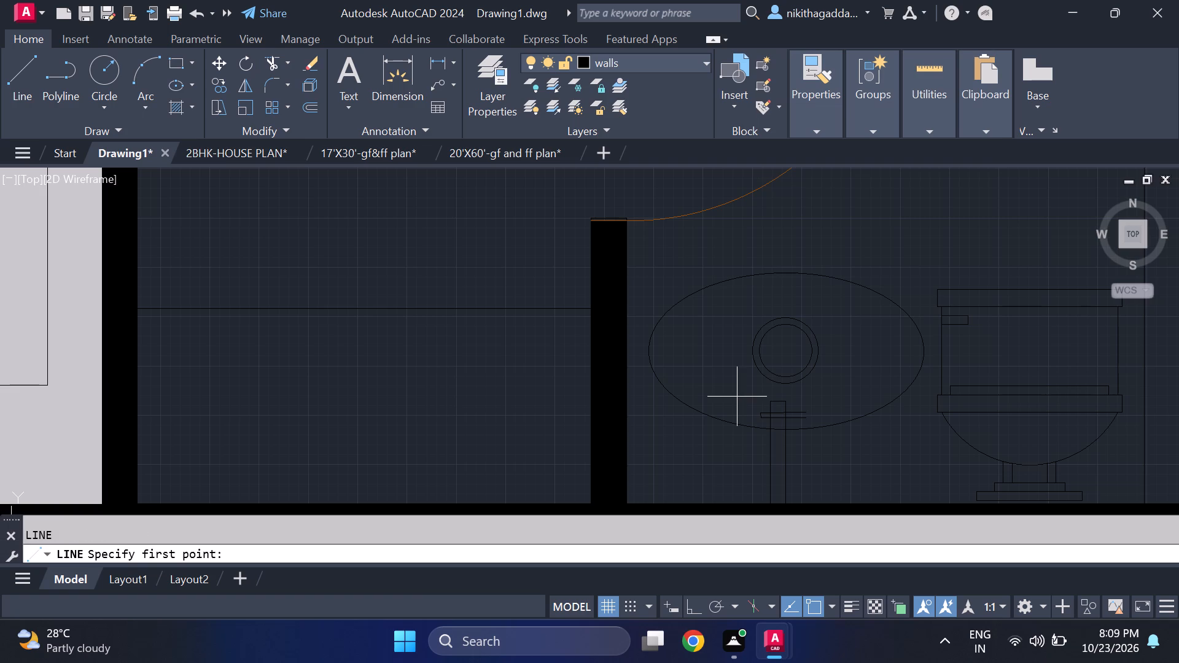
scroll(757, 400, up, 1)
scroll(867, 439, up, 3)
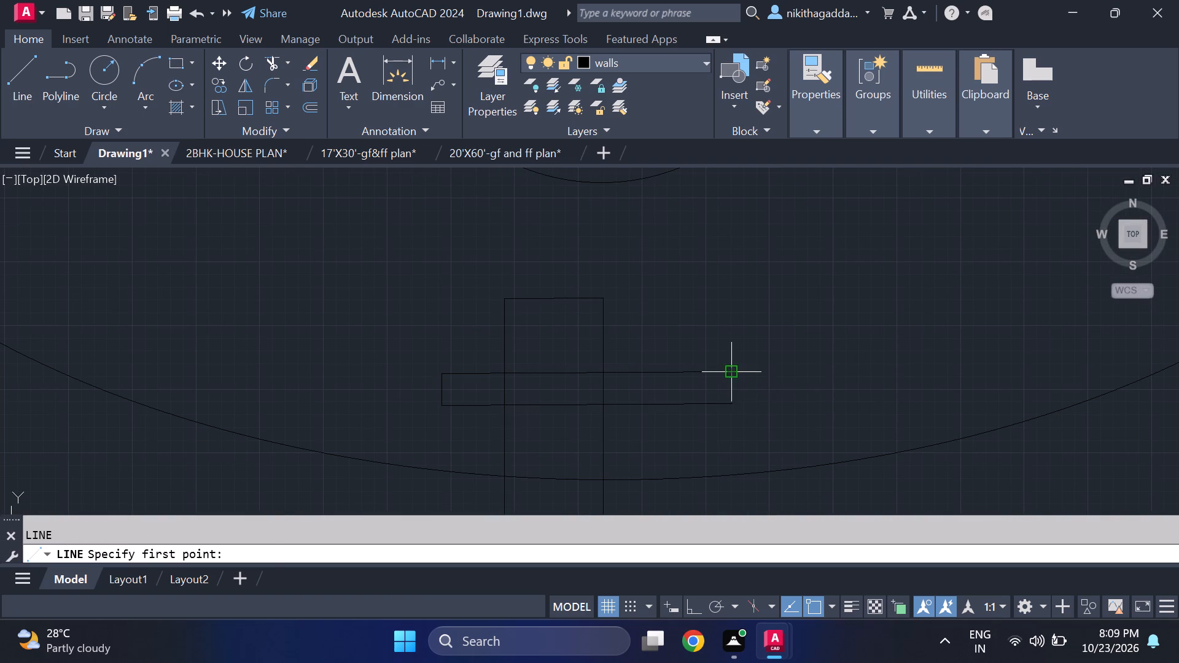
click(734, 371)
click(731, 401)
scroll(787, 390, down, 3)
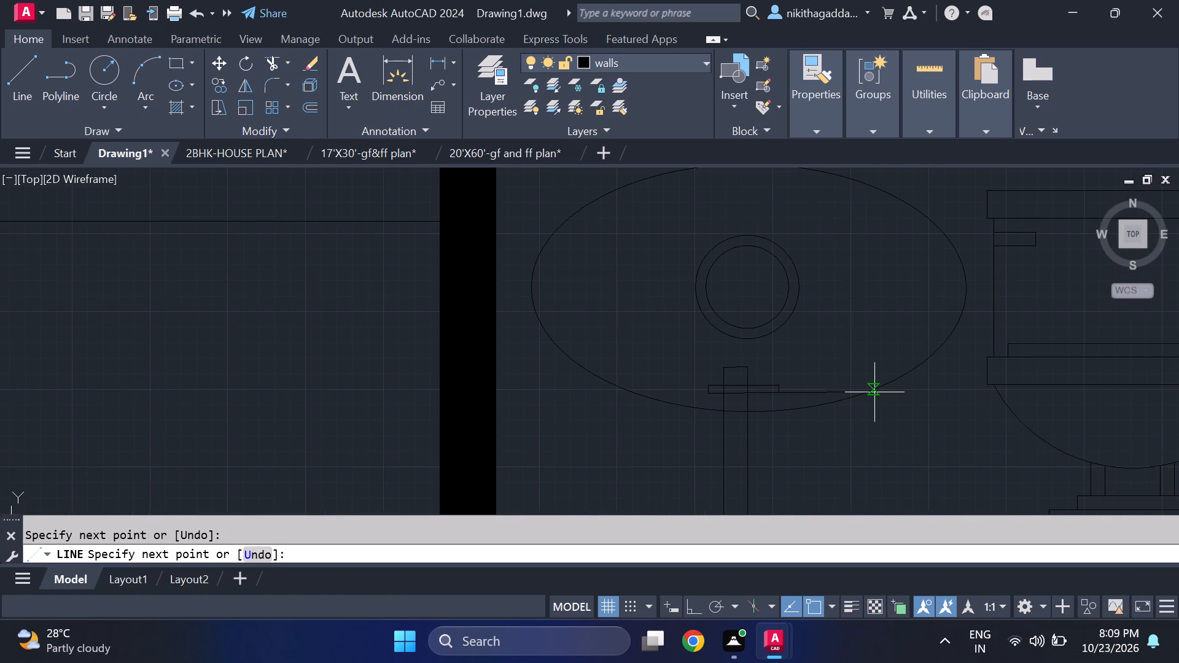
key(Escape)
Hatch the oval washbasin, its stem and the rectangular slab to the west with a solid fill in colour 199,200,202.
text(hatch)
key(Return)
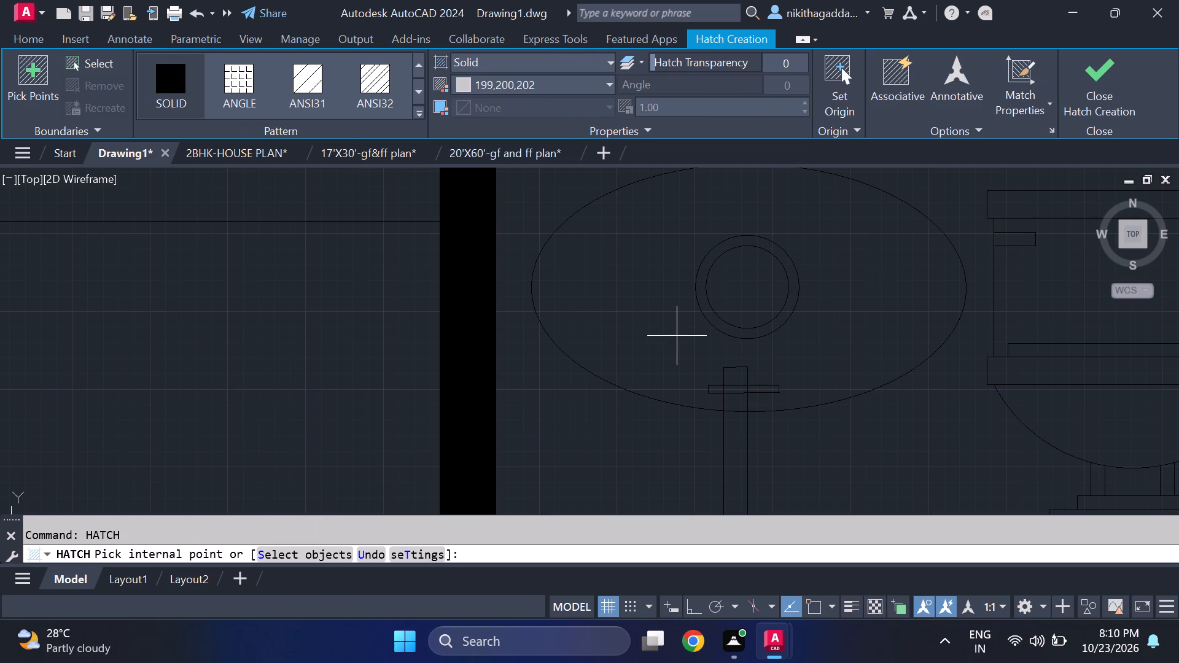
click(663, 325)
scroll(770, 371, down, 1)
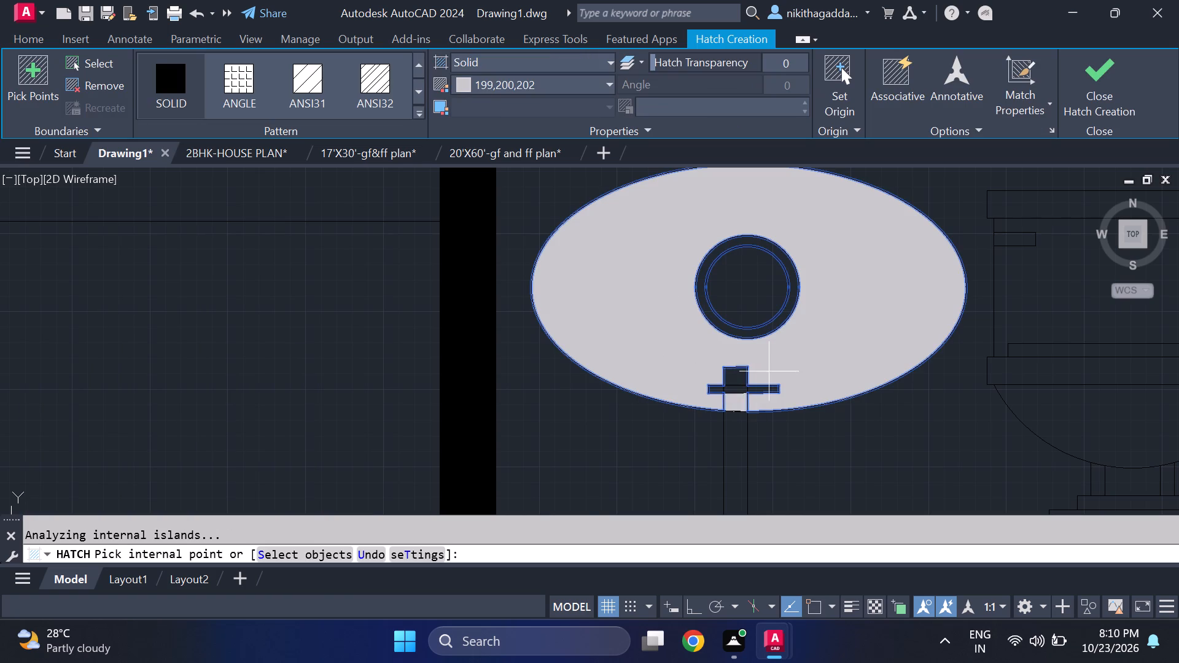
scroll(770, 371, down, 2)
scroll(778, 379, up, 2)
click(721, 456)
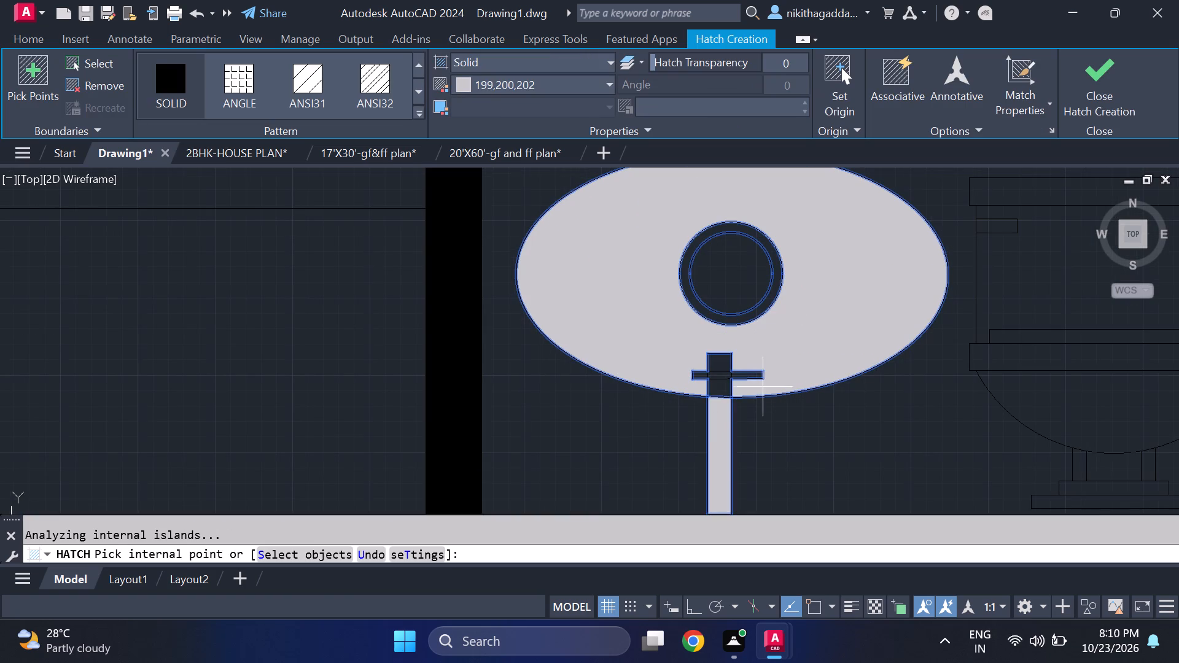
scroll(870, 274, down, 2)
click(616, 327)
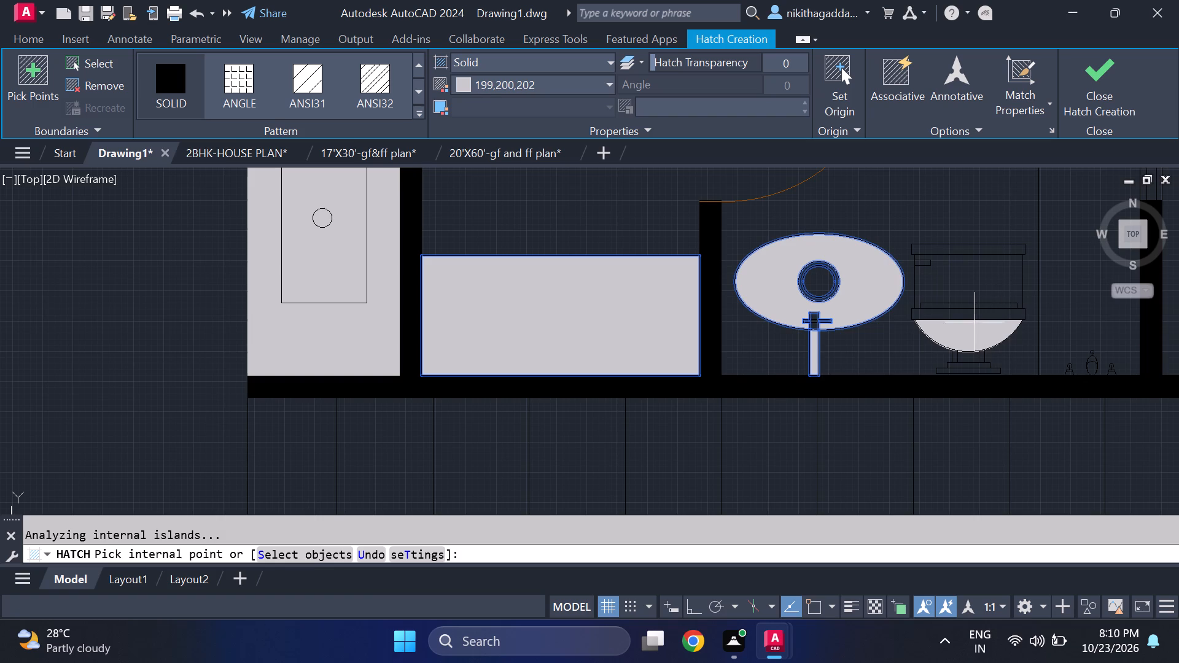
Add the toilet's tank, lid, seat band, bowl, twin pedestal legs, stepped base and inner strip to the solid 199,200,202 hatch.
click(962, 283)
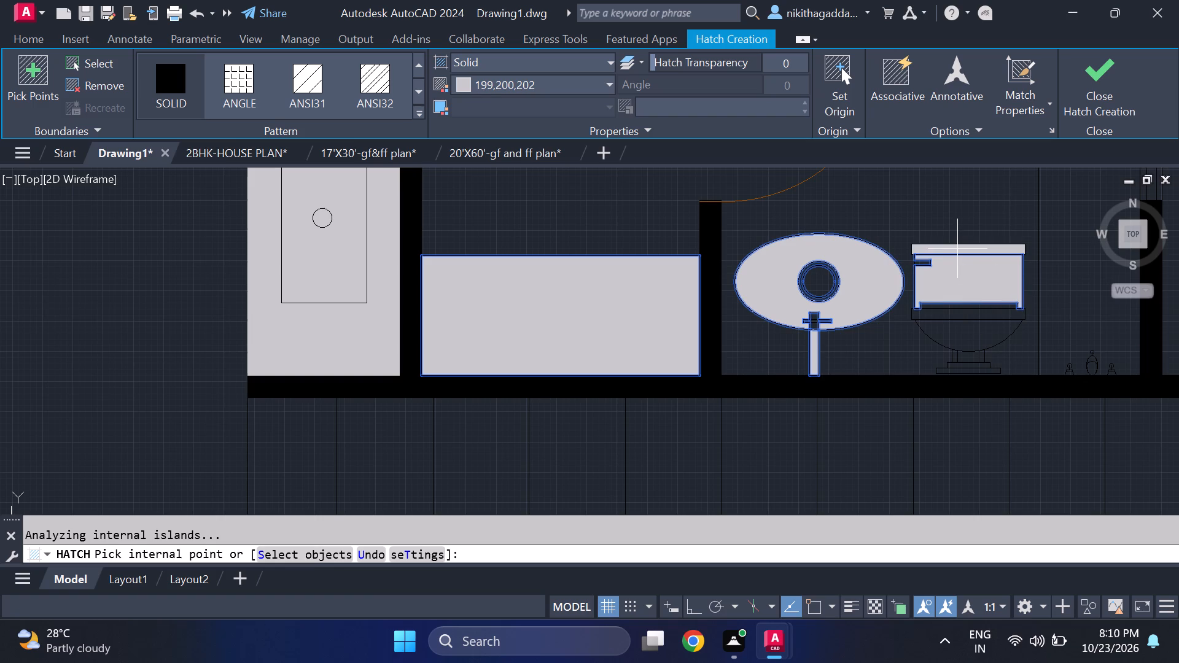
click(958, 249)
click(973, 317)
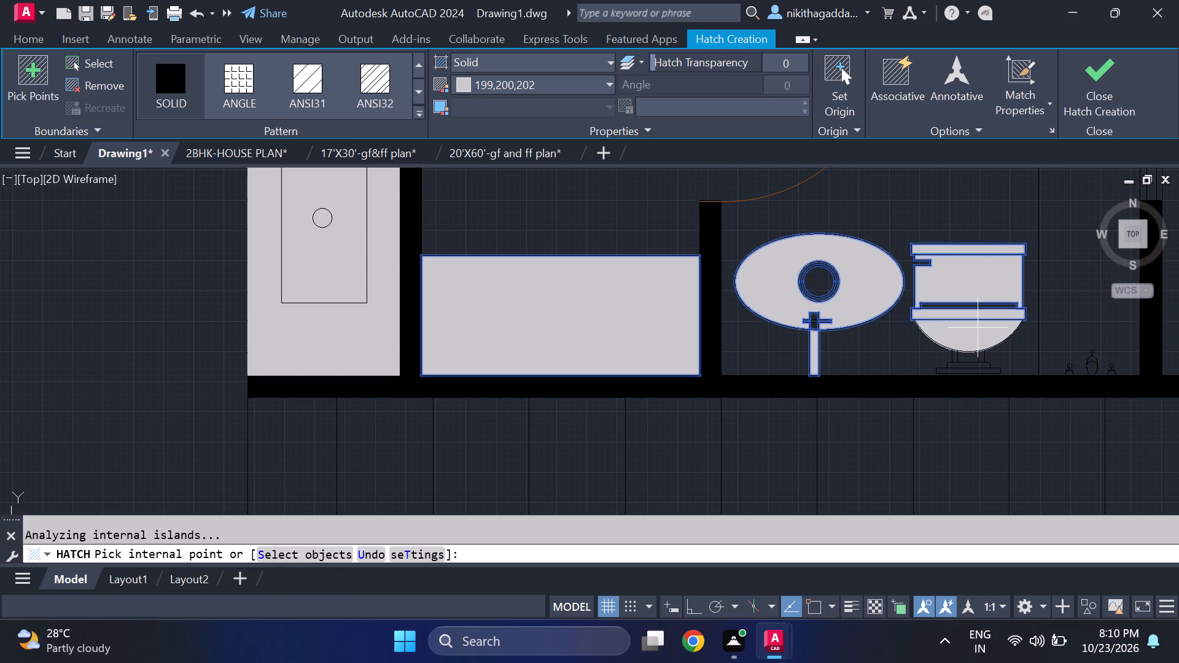
click(978, 328)
scroll(979, 356, up, 2)
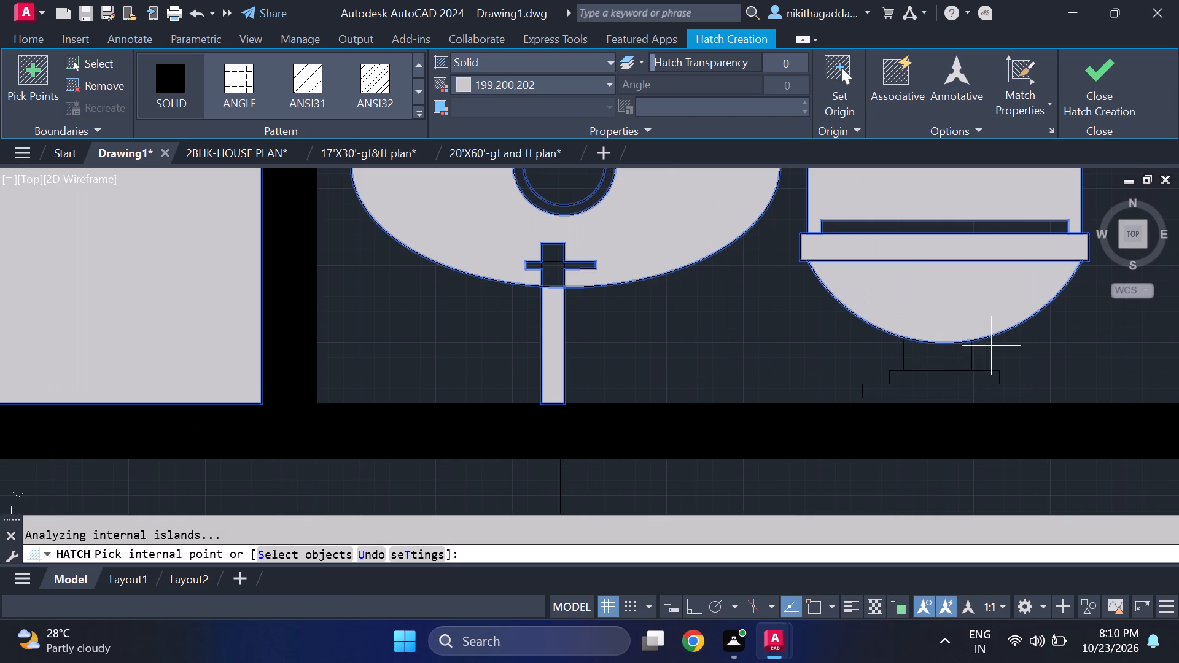
click(986, 351)
click(718, 336)
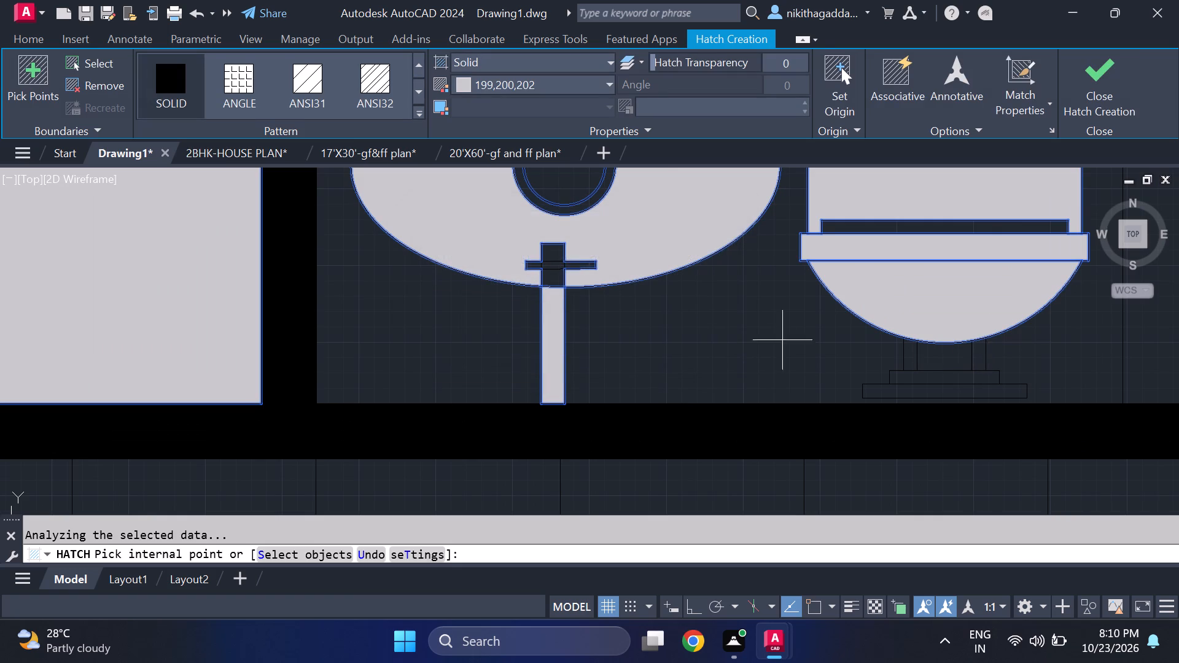
click(979, 351)
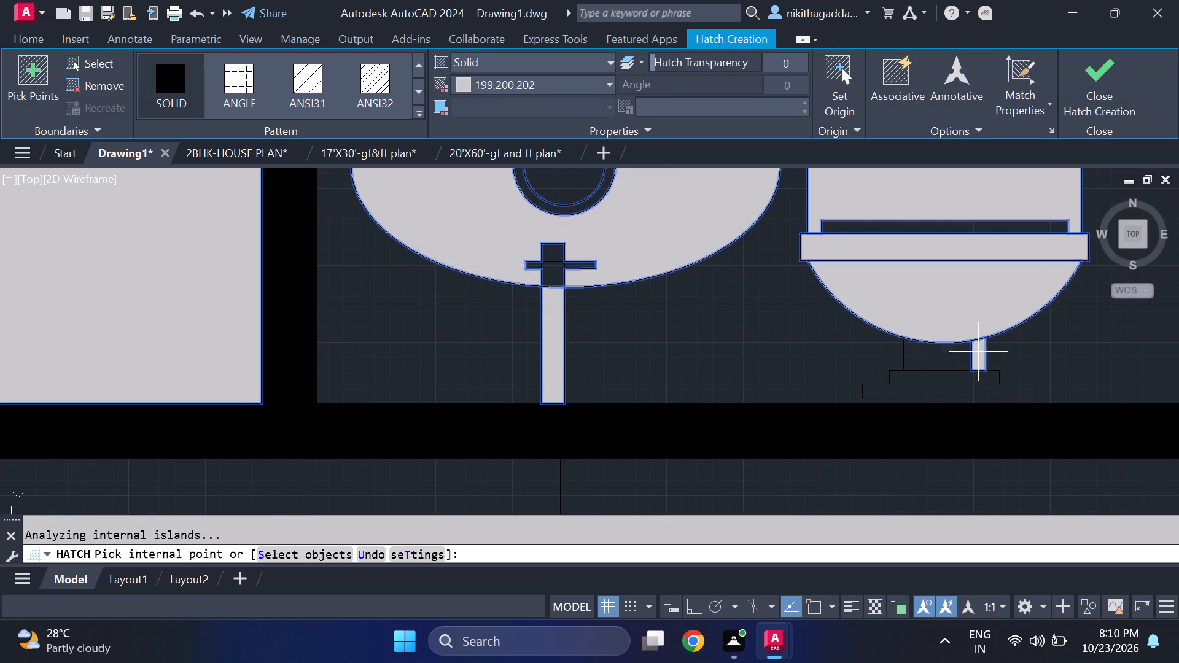
click(908, 358)
click(914, 379)
click(919, 392)
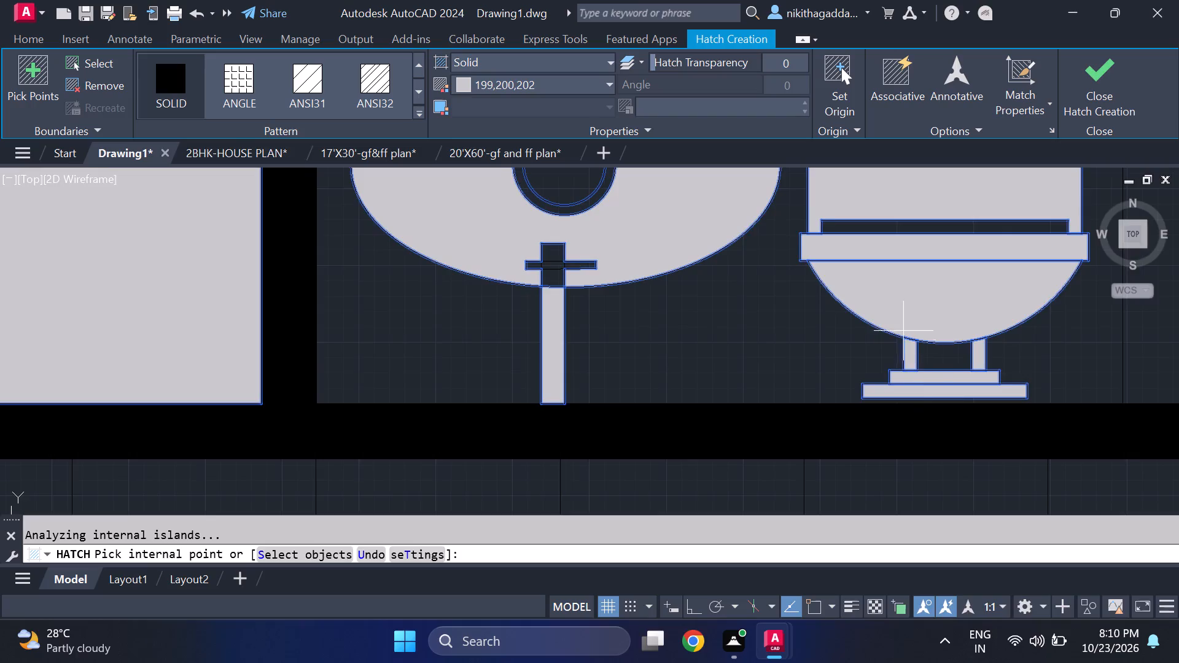
middle_drag(910, 327, 920, 419)
click(1137, 387)
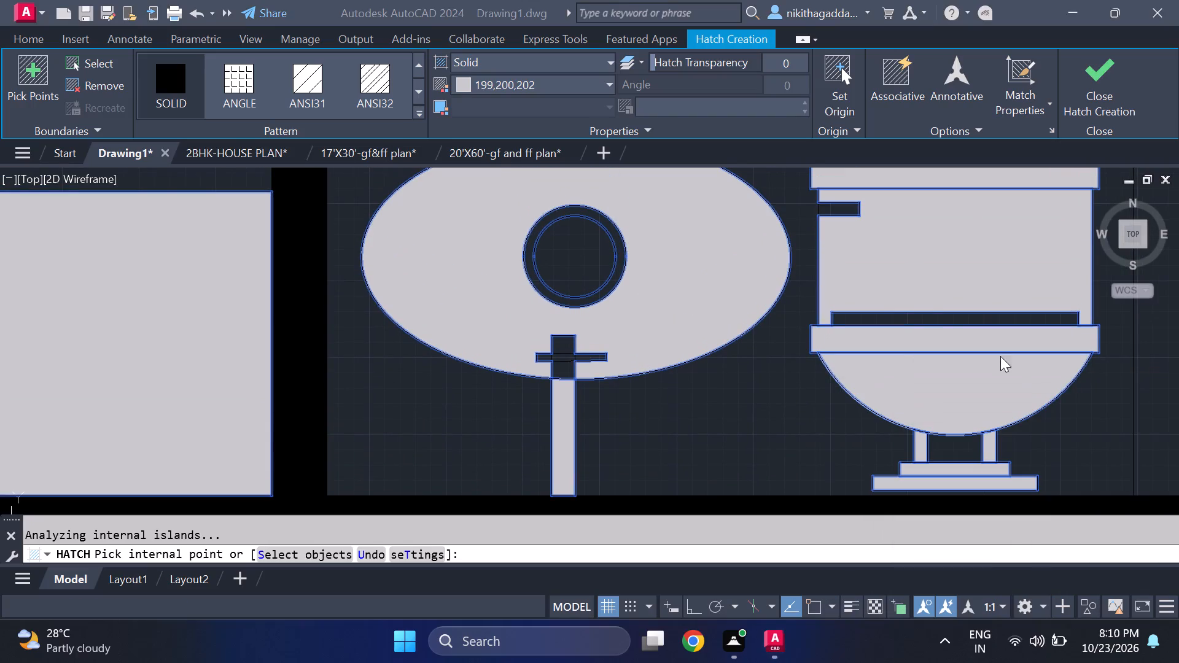
click(913, 317)
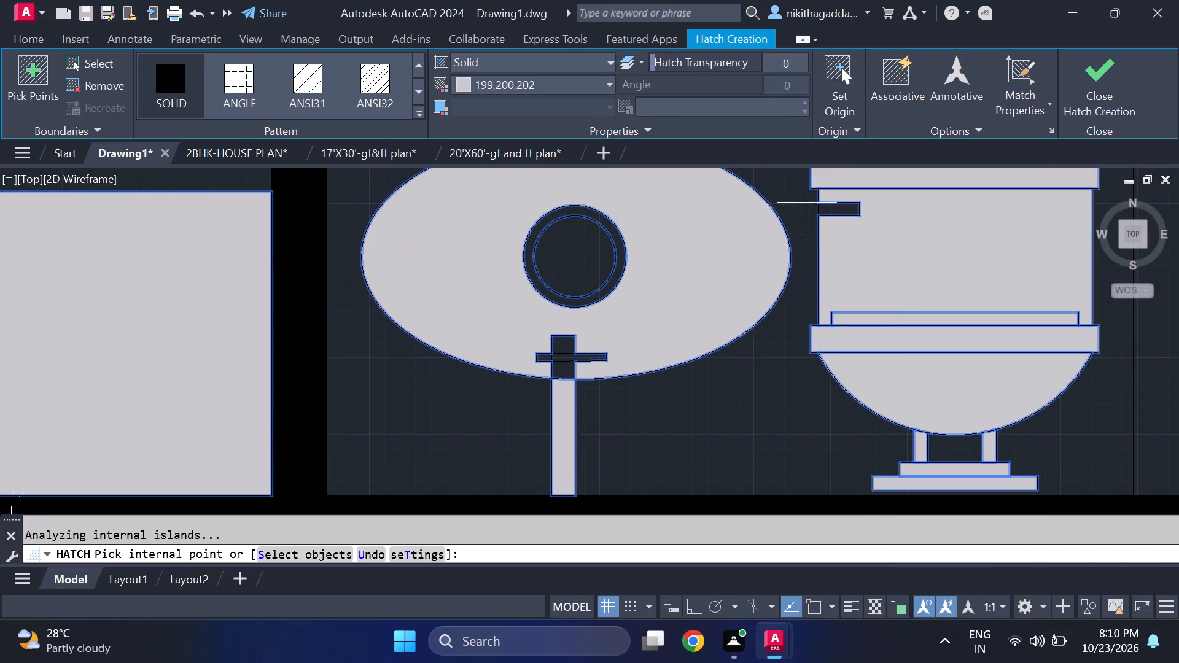
middle_drag(900, 306, 915, 430)
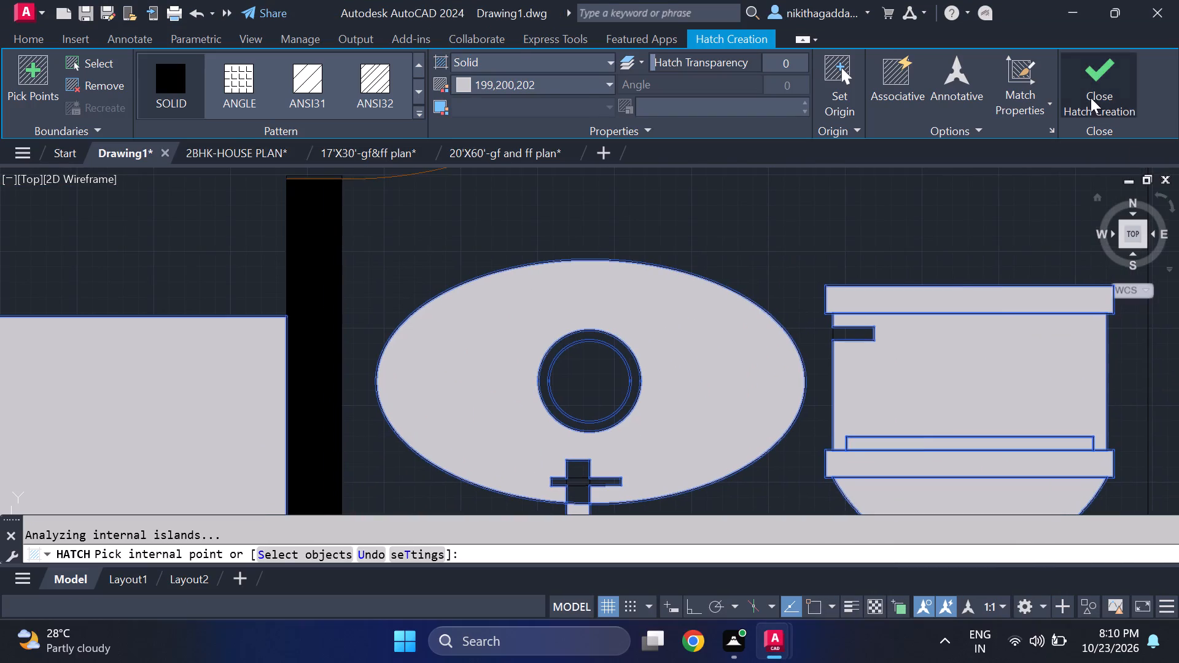
click(1091, 98)
Delete the combined solid hatch covering the rectangular slab, oval washbasin and toilet in the east bathroom.
scroll(996, 298, down, 3)
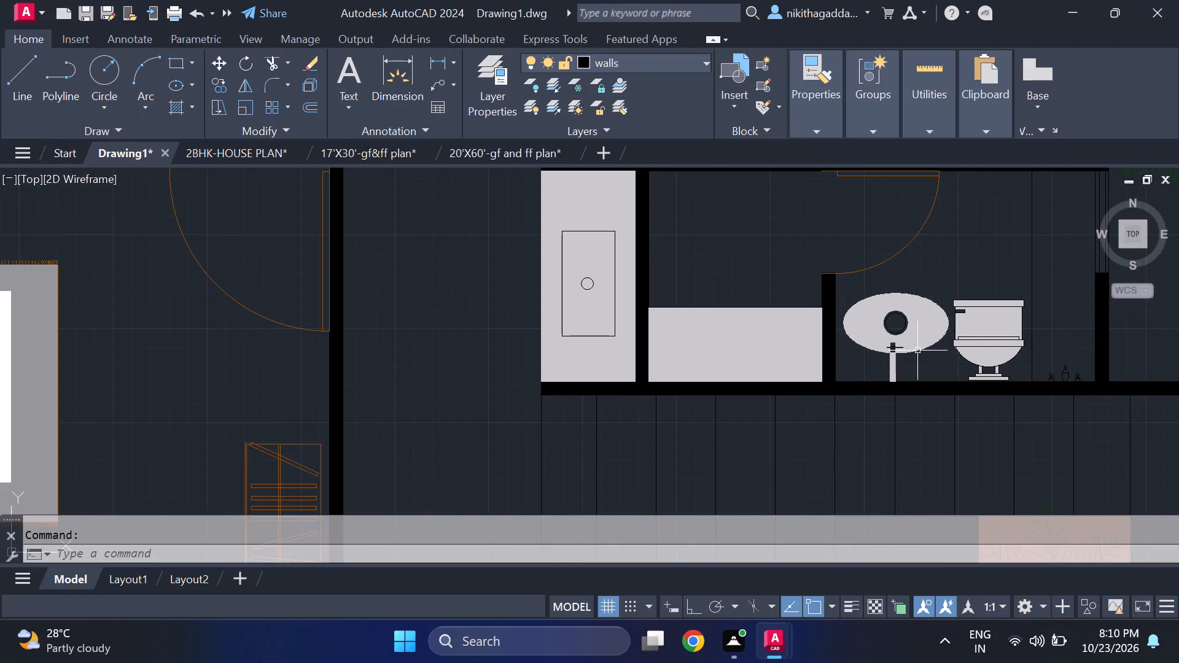
scroll(896, 336, up, 2)
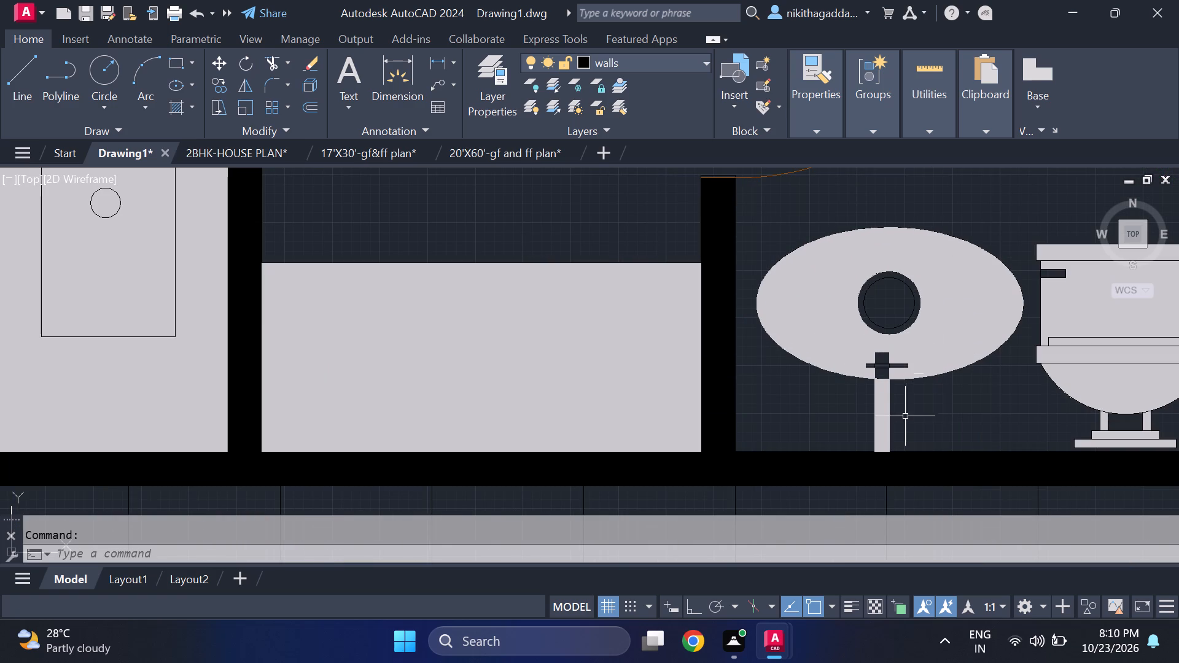
scroll(898, 395, down, 4)
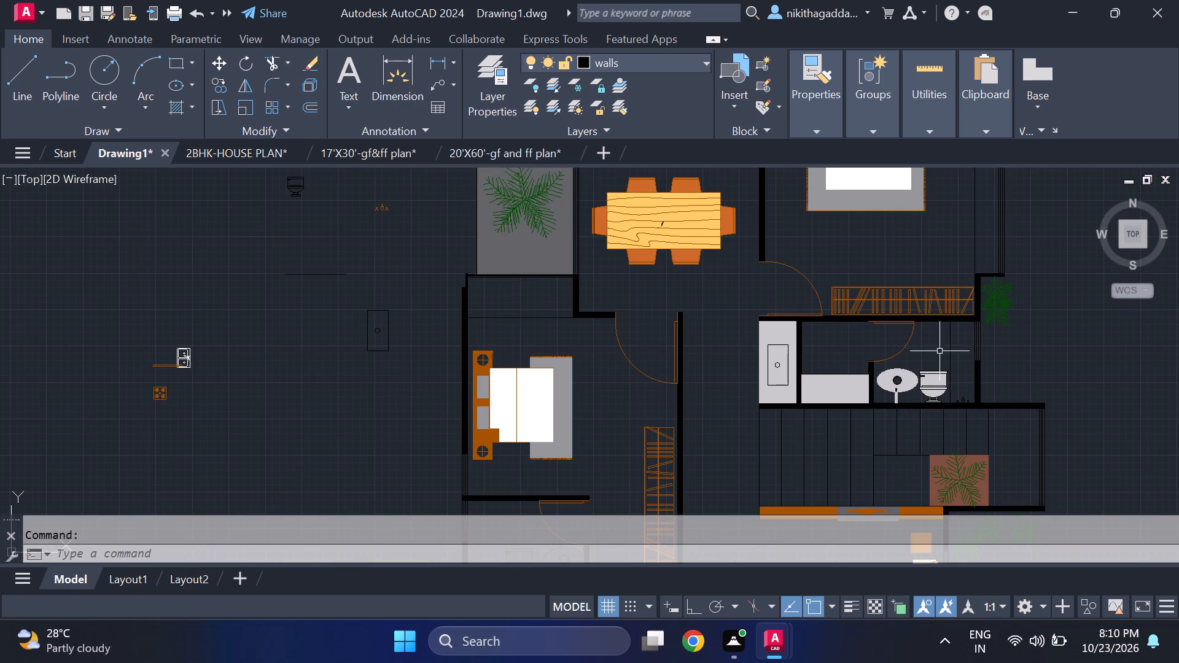
scroll(918, 381, up, 3)
click(873, 373)
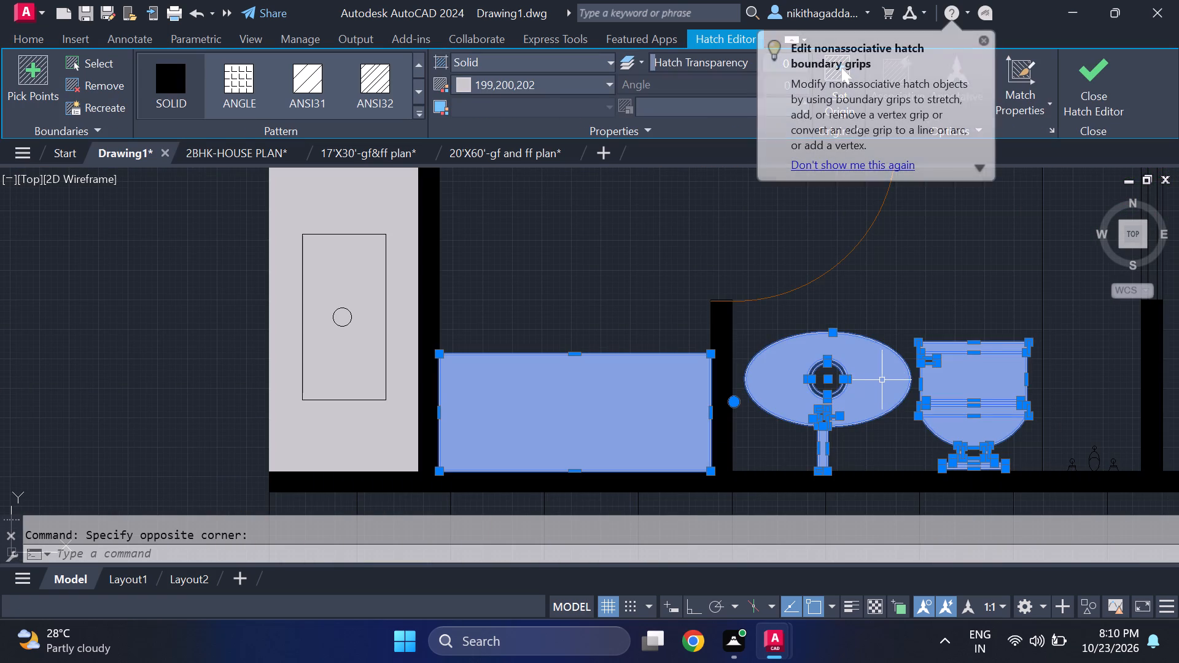
key(Delete)
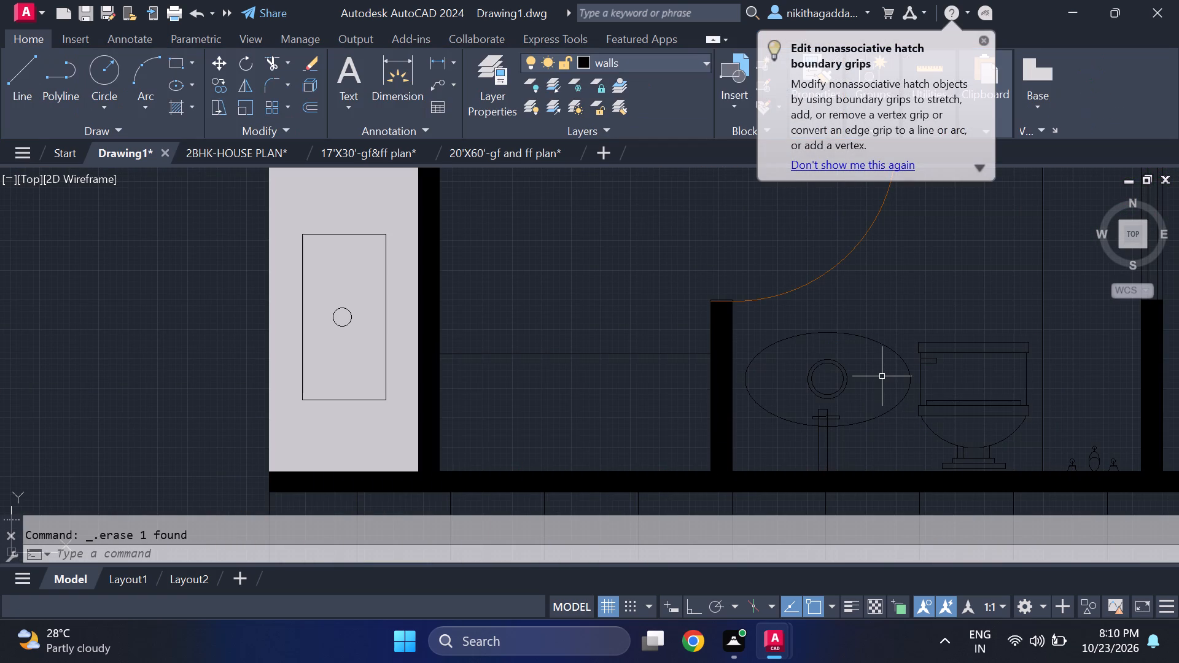
Hatch only the rectangular slab west of the oval washbasin with a solid fill in colour 199,200,202.
scroll(882, 376, down, 3)
scroll(884, 388, up, 1)
middle_drag(884, 387, 675, 444)
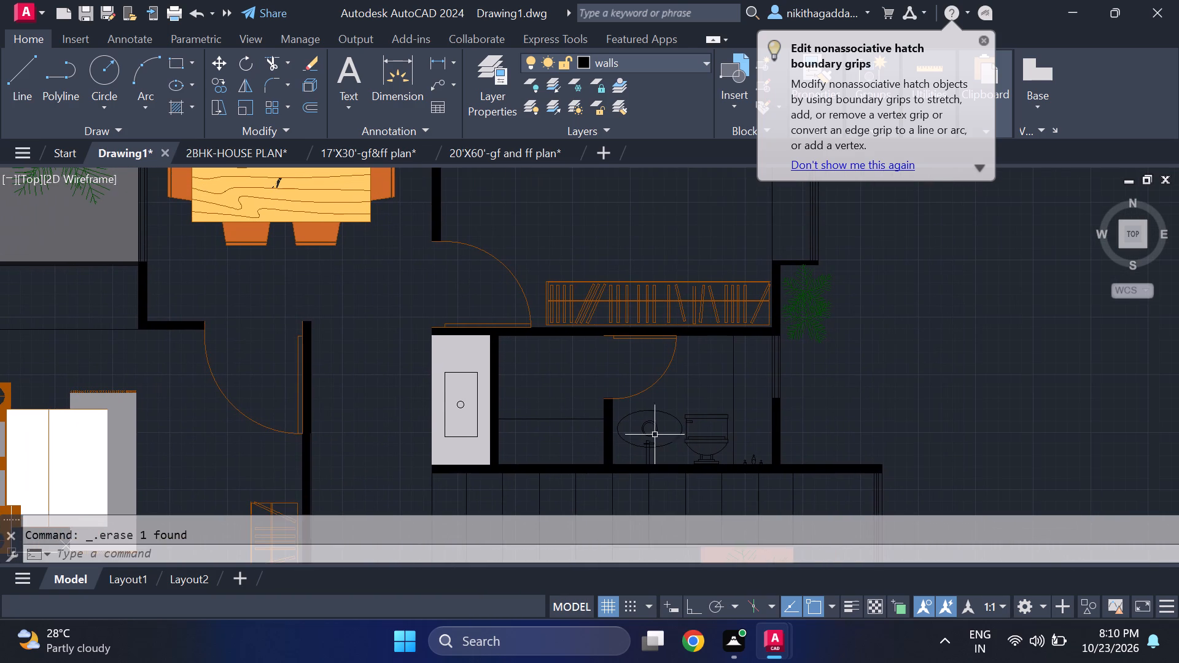
text(hatch)
key(Return)
click(512, 450)
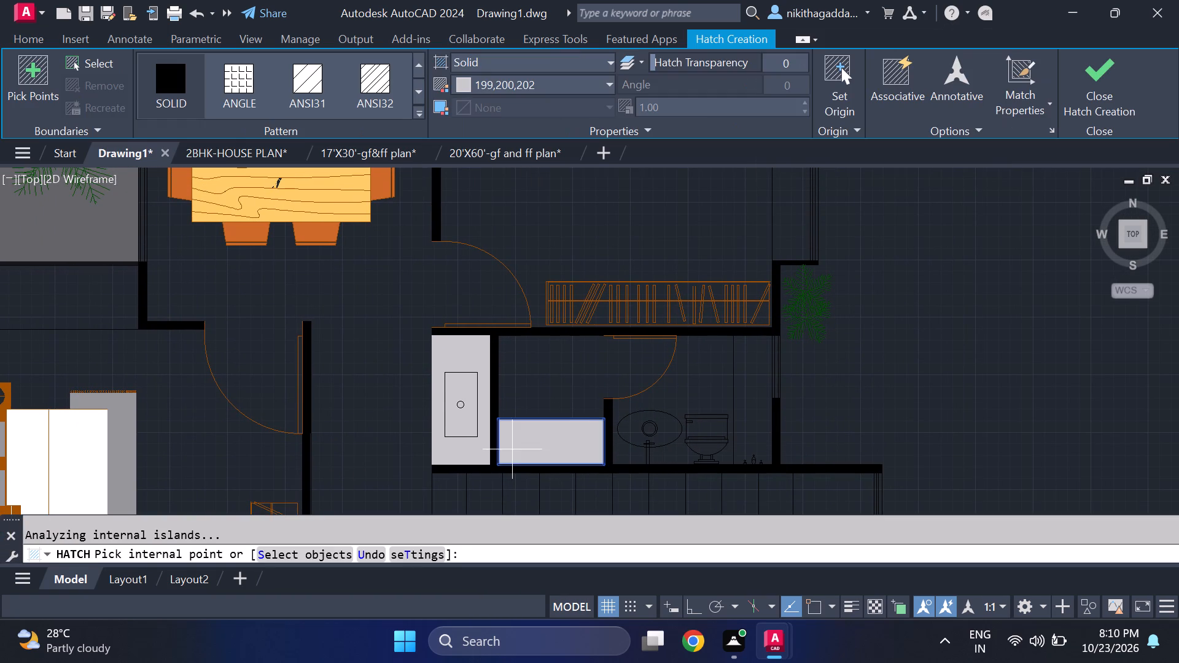
click(1081, 122)
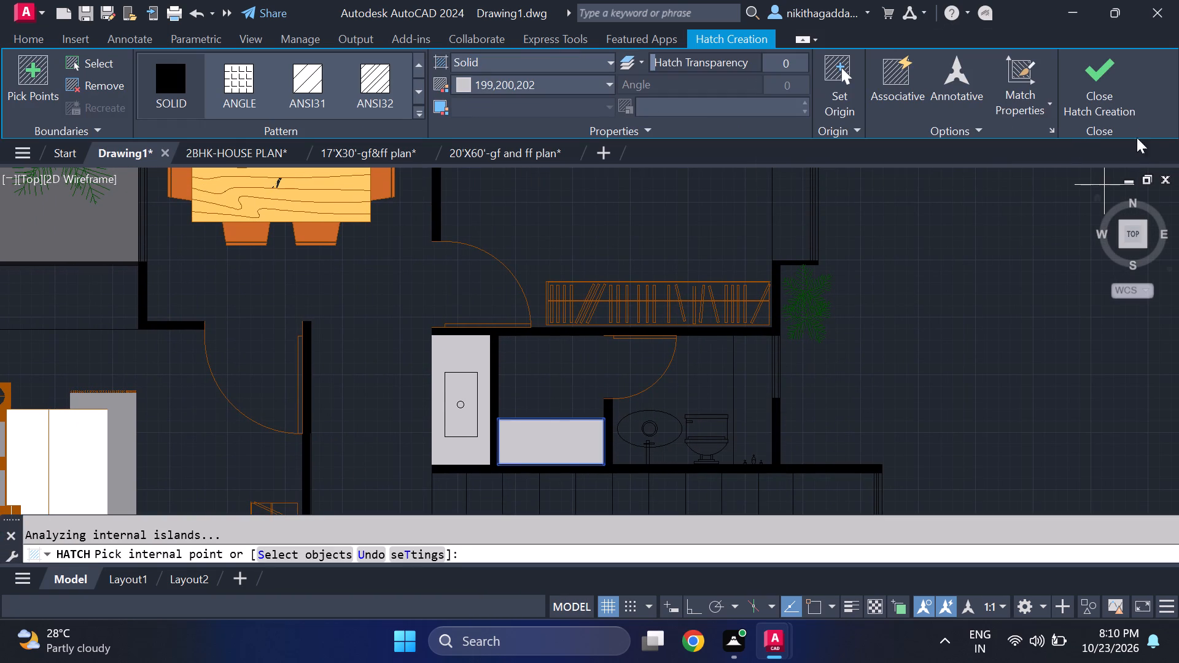
click(1127, 83)
Hatch the east bathroom's toilet separately in solid 199,200,202, covering its lid, tank, inner strip, seat band, bowl, two pedestal legs and stepped base.
text(hatch)
key(Return)
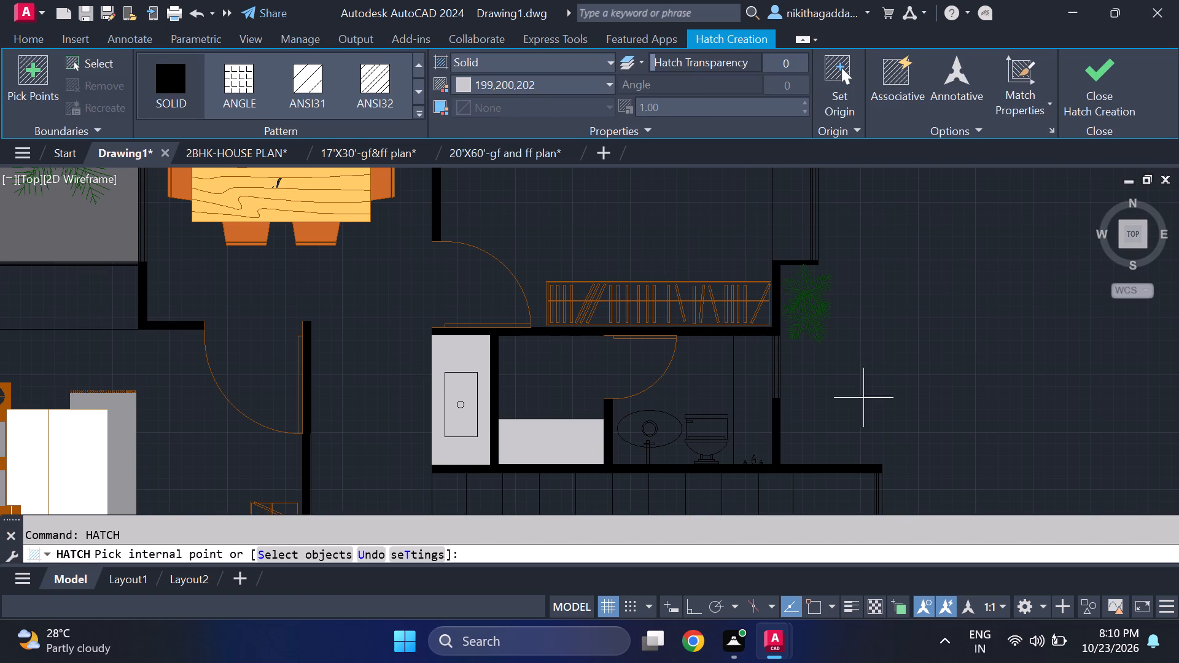
scroll(706, 418, up, 3)
click(706, 418)
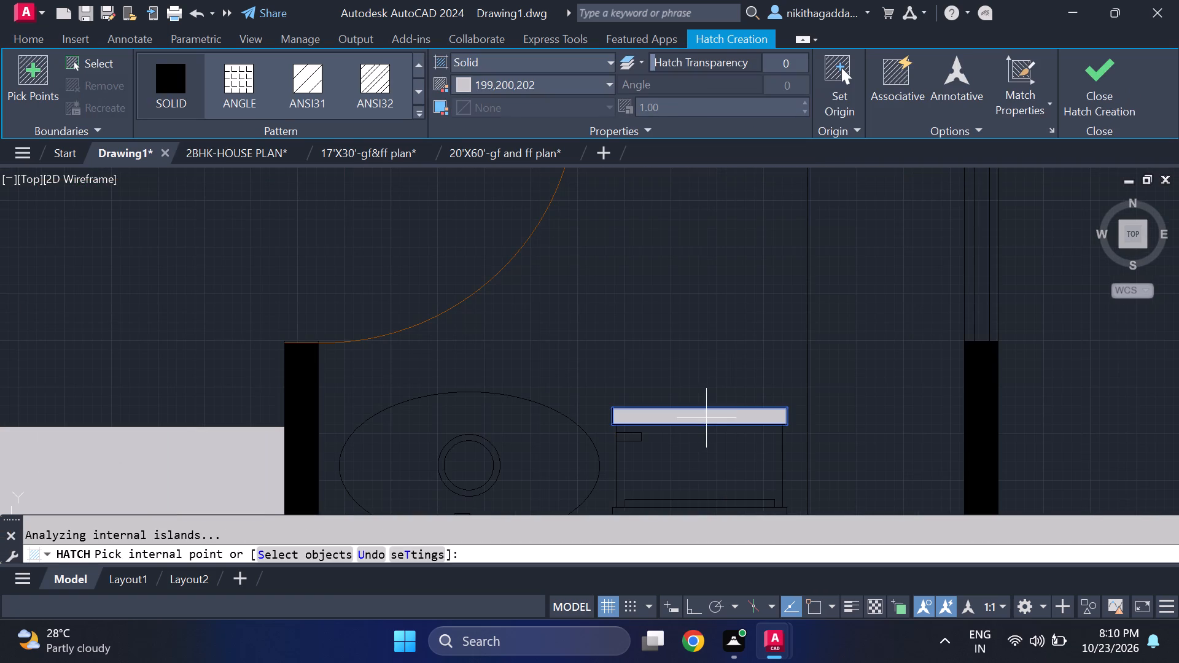
click(696, 468)
middle_drag(700, 454, 752, 239)
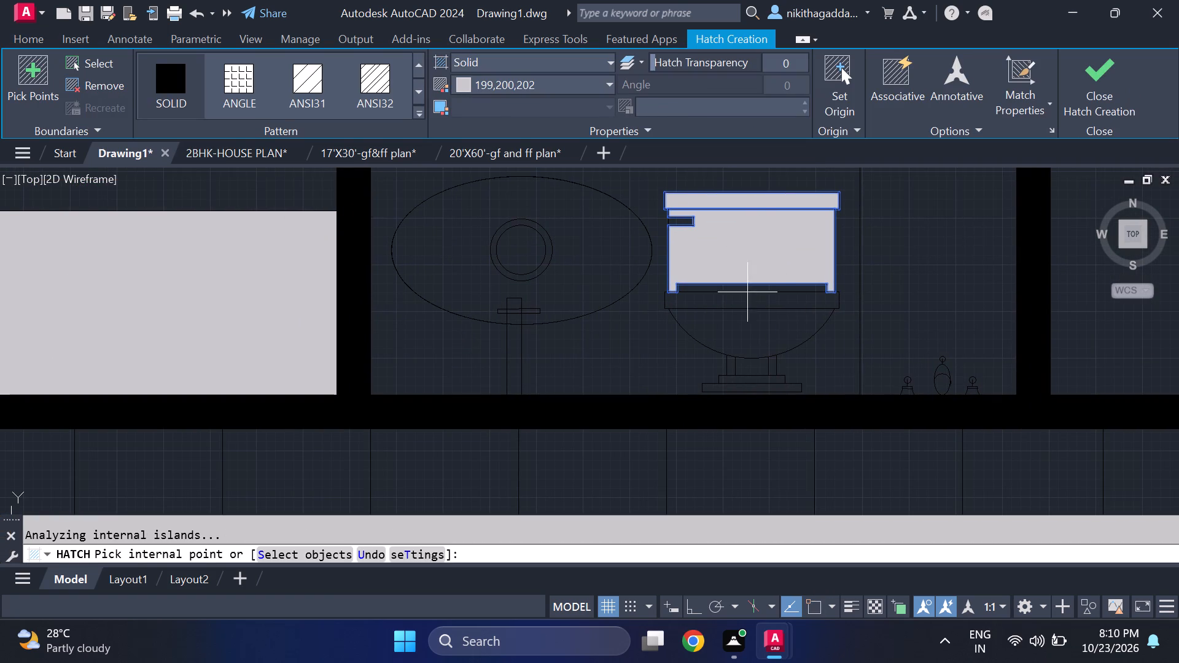
click(746, 292)
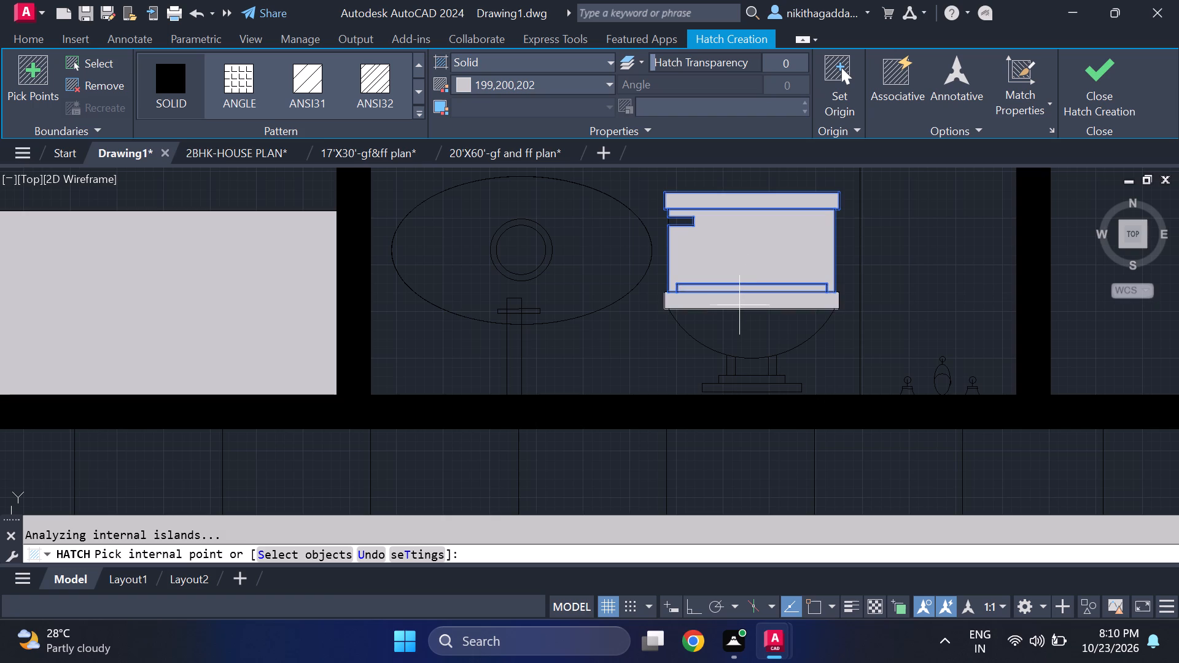
click(739, 306)
click(730, 330)
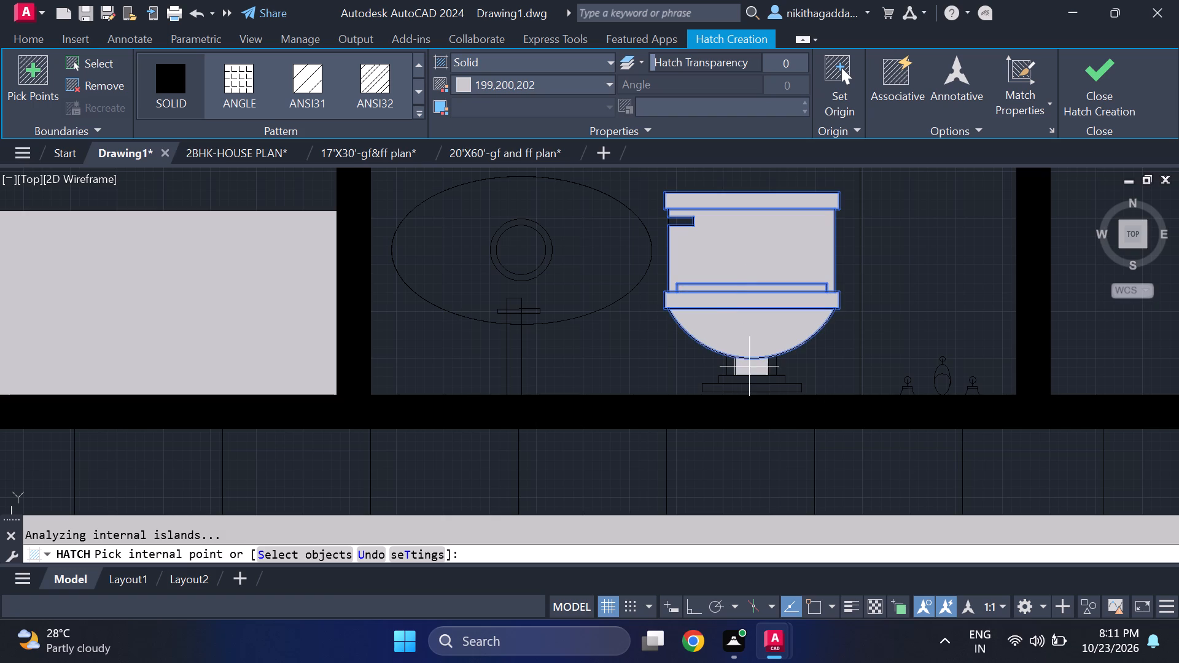
click(728, 371)
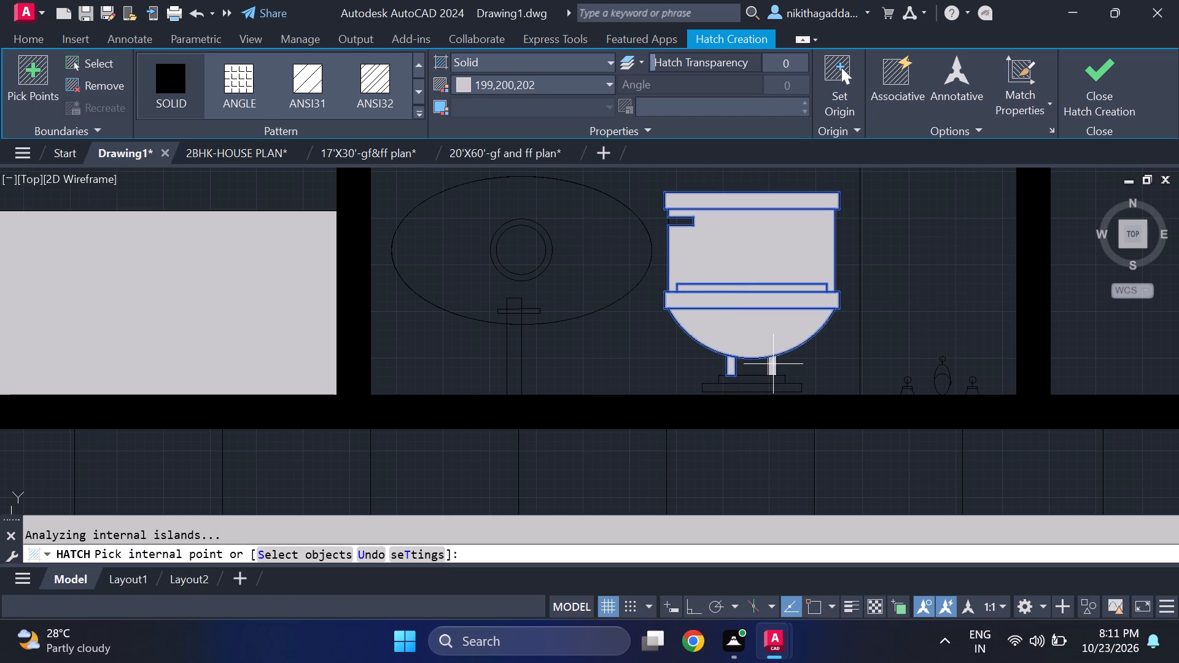
click(773, 364)
click(747, 378)
click(746, 388)
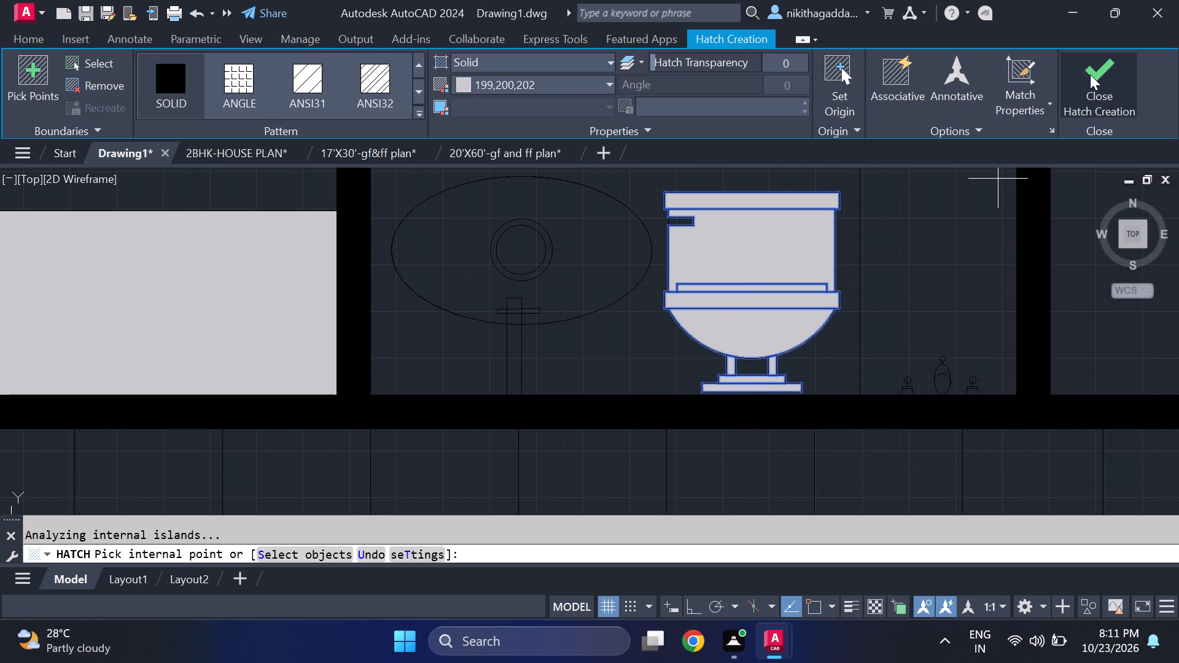
click(1090, 74)
Hatch the southwest bathroom's toilet in solid 199,200,202, covering its tank, lid, inner strip, seat band, bowl, two pedestal legs and stepped base.
scroll(829, 378, down, 5)
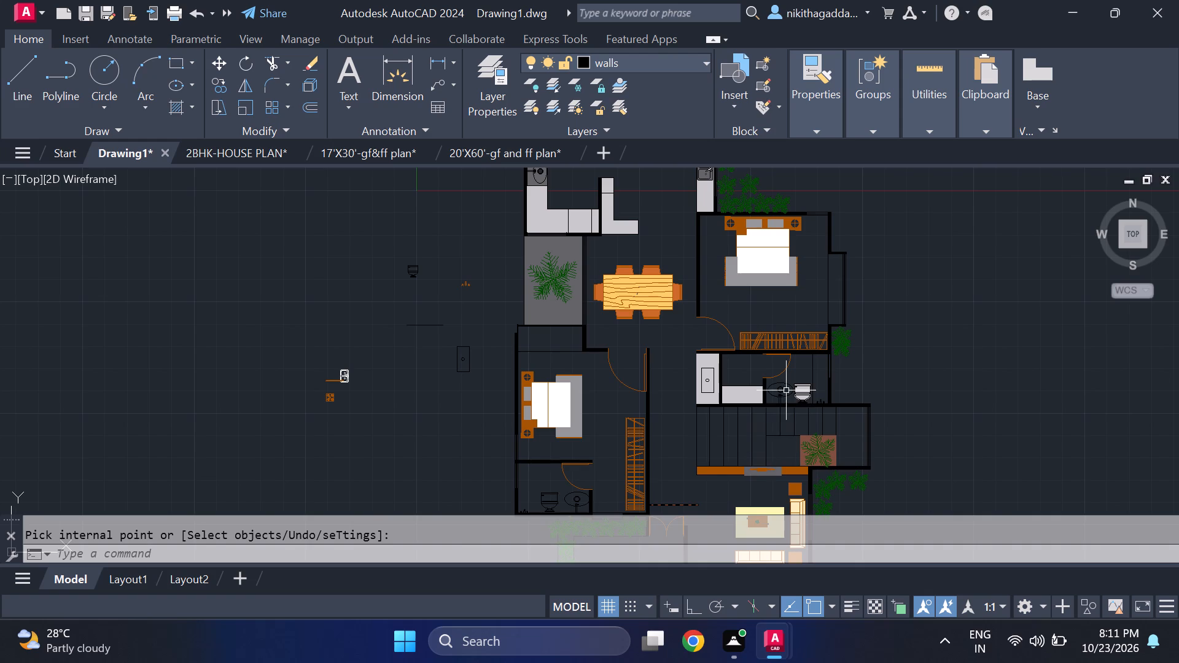
scroll(786, 389, up, 2)
middle_drag(760, 452, 822, 286)
scroll(806, 303, down, 3)
scroll(657, 473, down, 1)
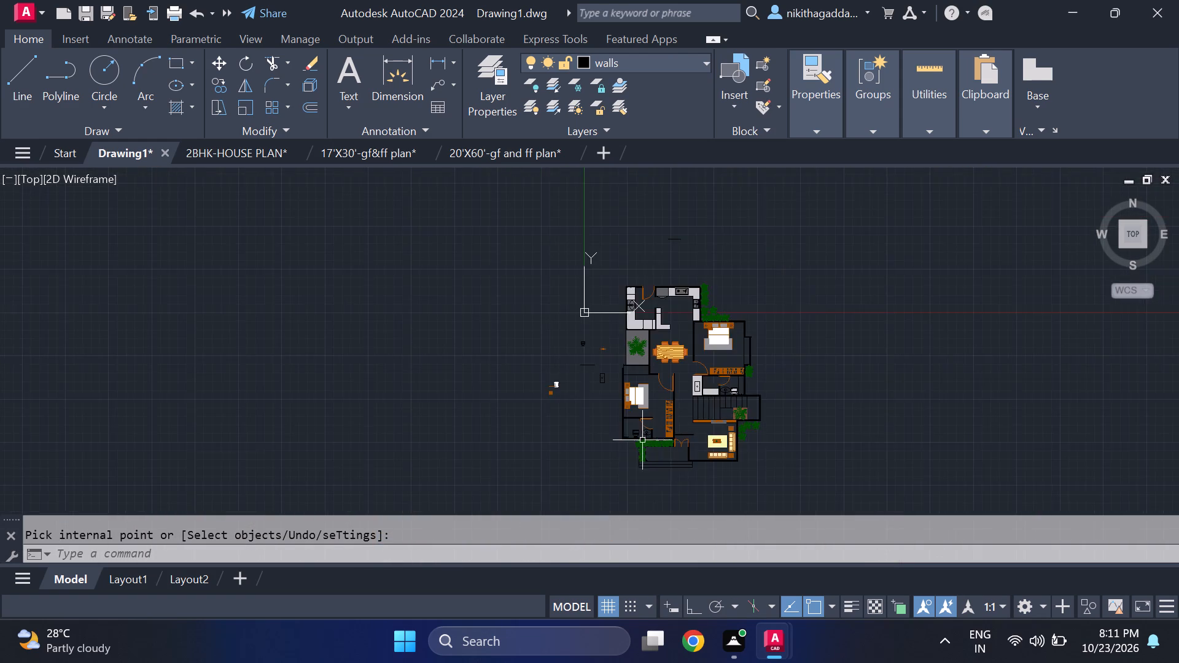
scroll(642, 429, up, 2)
middle_drag(655, 471, 693, 397)
scroll(695, 388, up, 2)
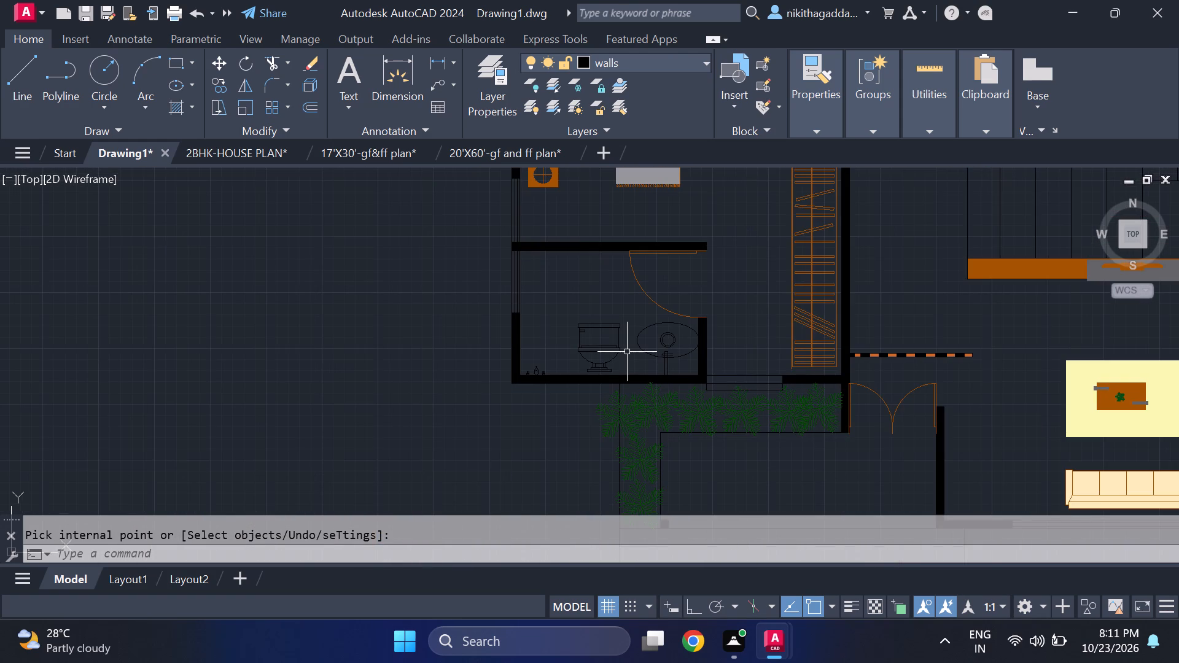
text(hatch)
key(Return)
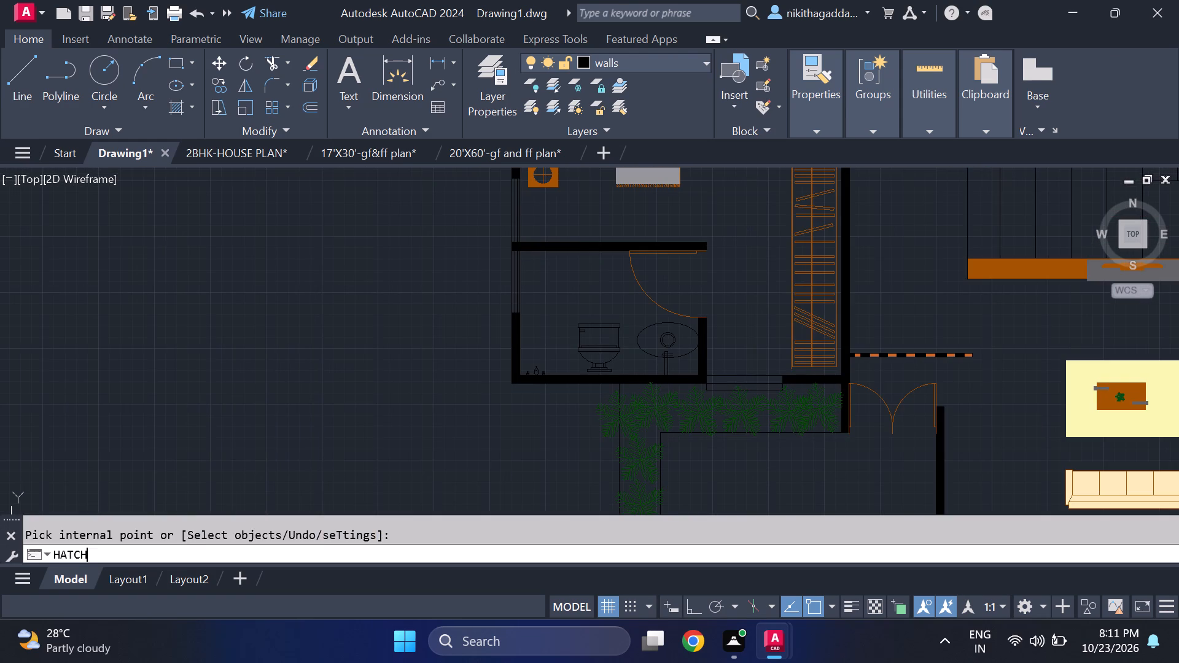
scroll(605, 349, up, 1)
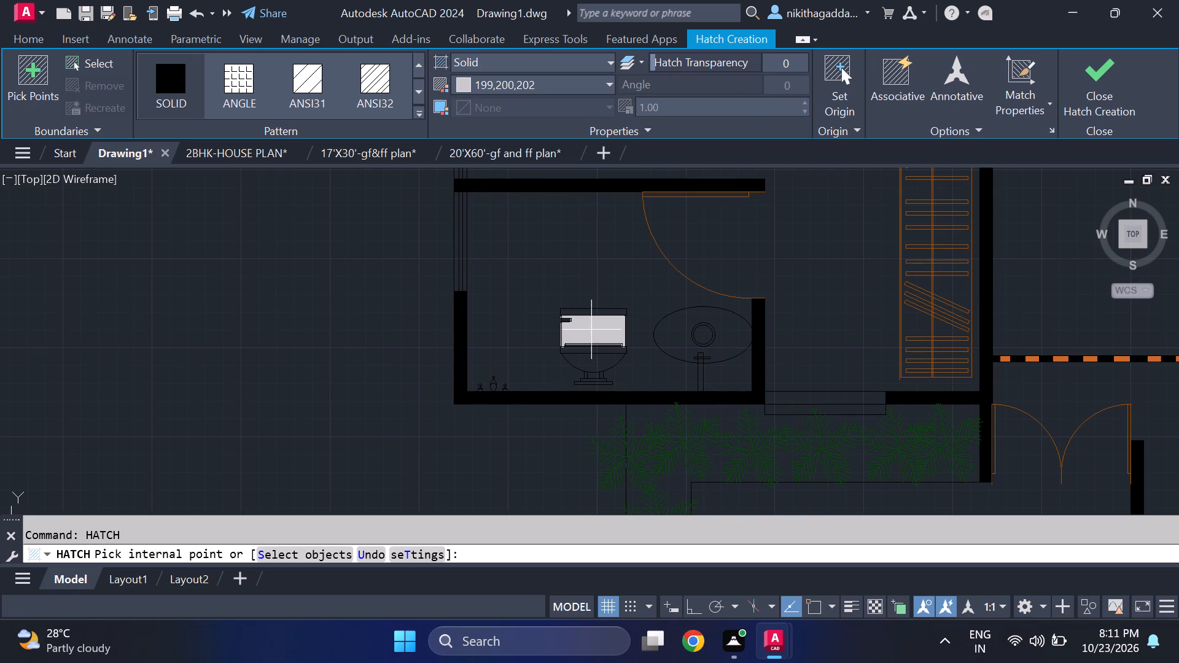
click(593, 331)
click(601, 311)
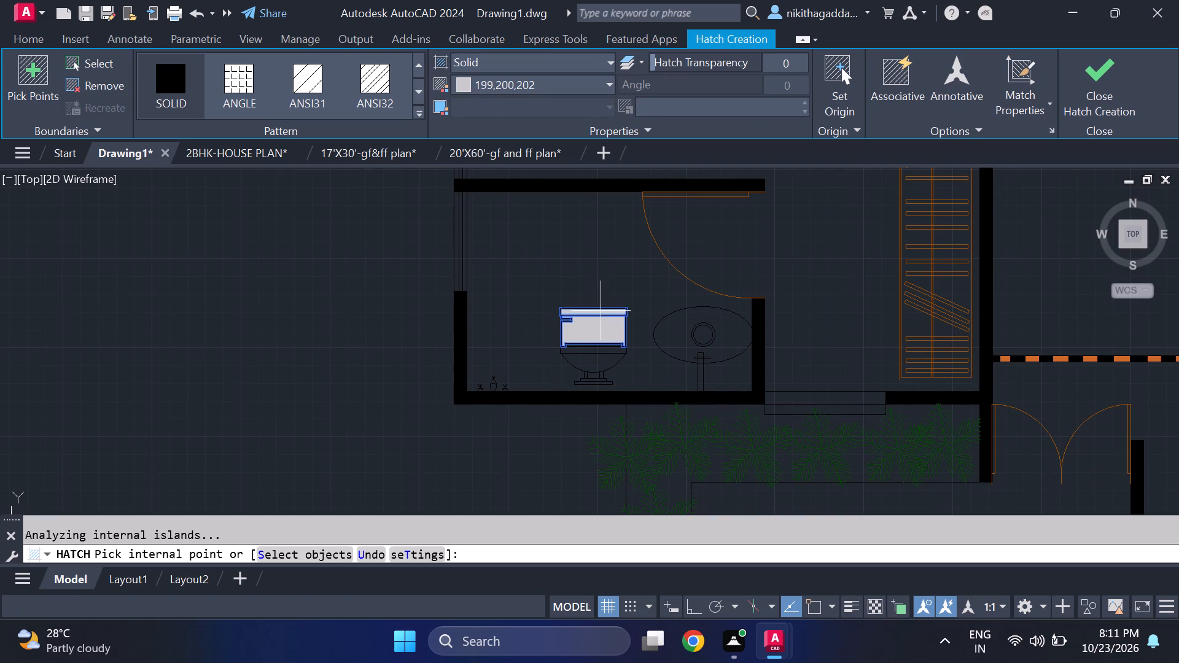
scroll(591, 342, up, 2)
click(589, 349)
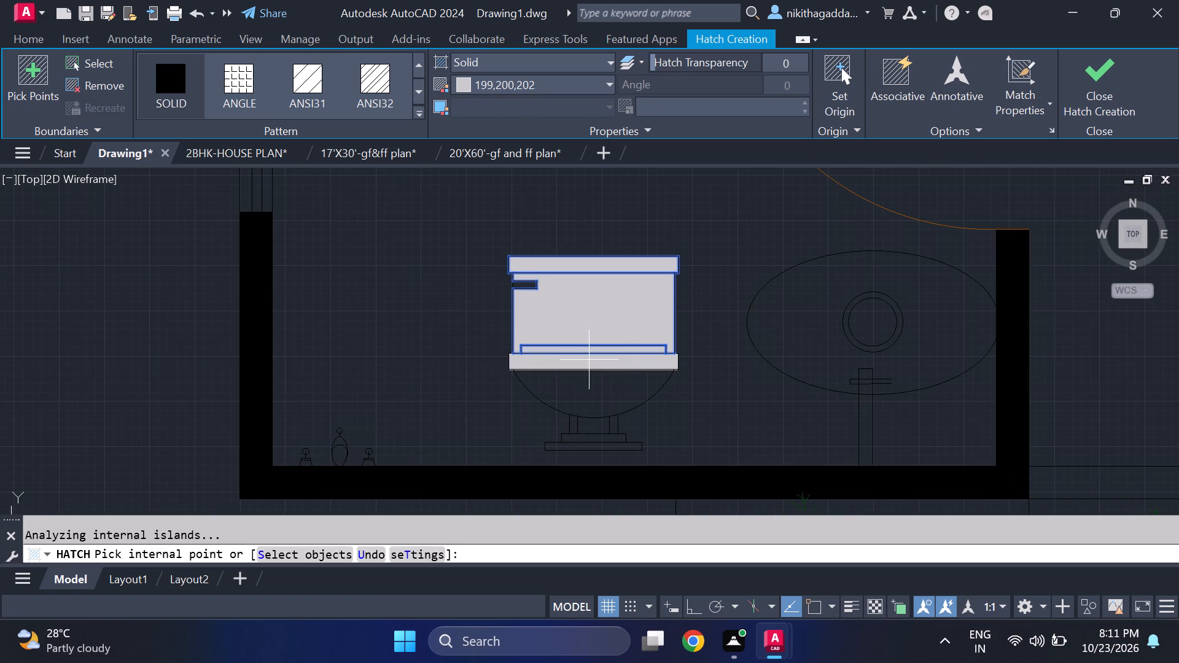
click(589, 360)
click(591, 382)
scroll(572, 425, up, 1)
click(572, 425)
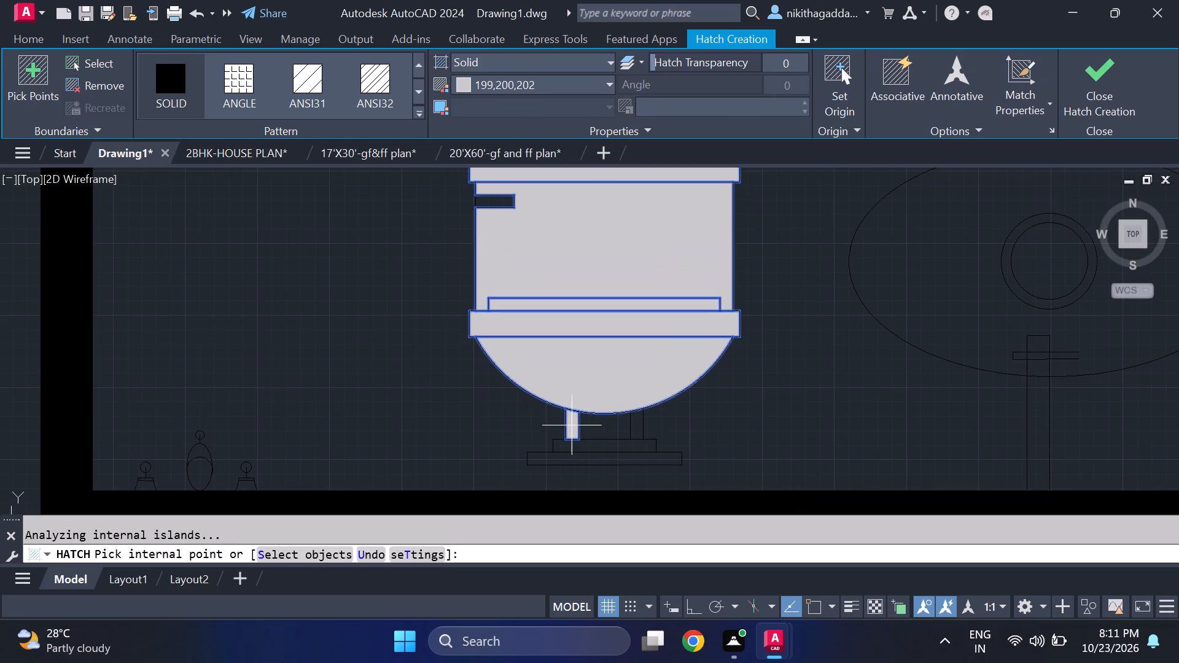
click(640, 430)
click(630, 448)
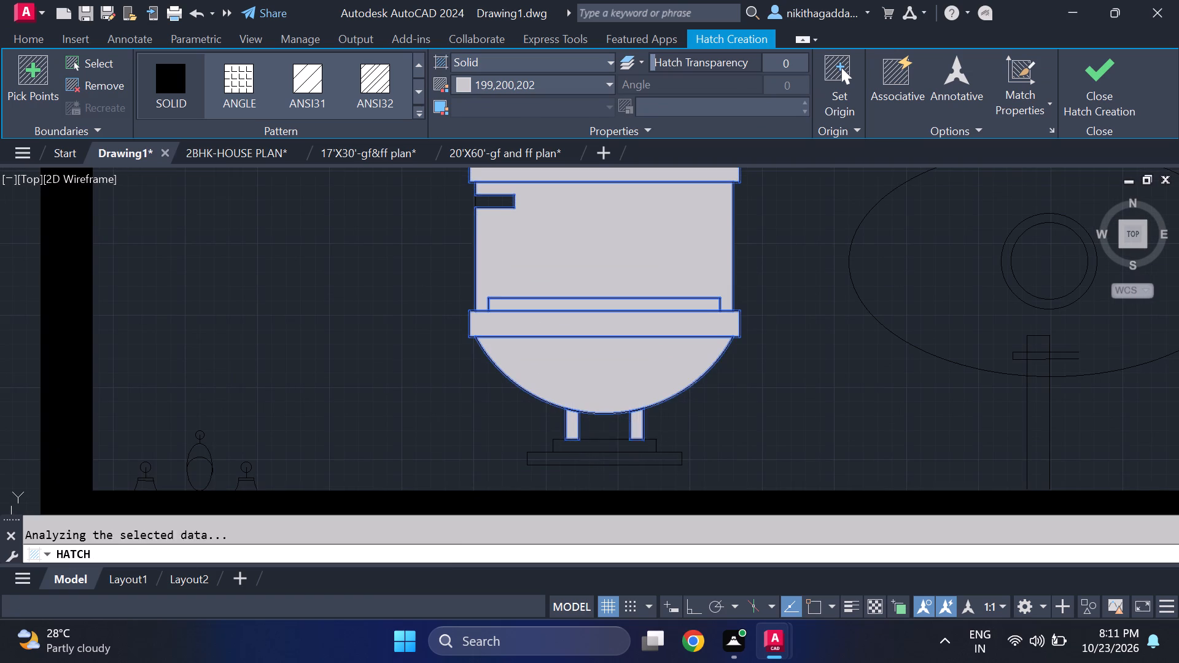
click(630, 452)
drag(707, 317, 706, 330)
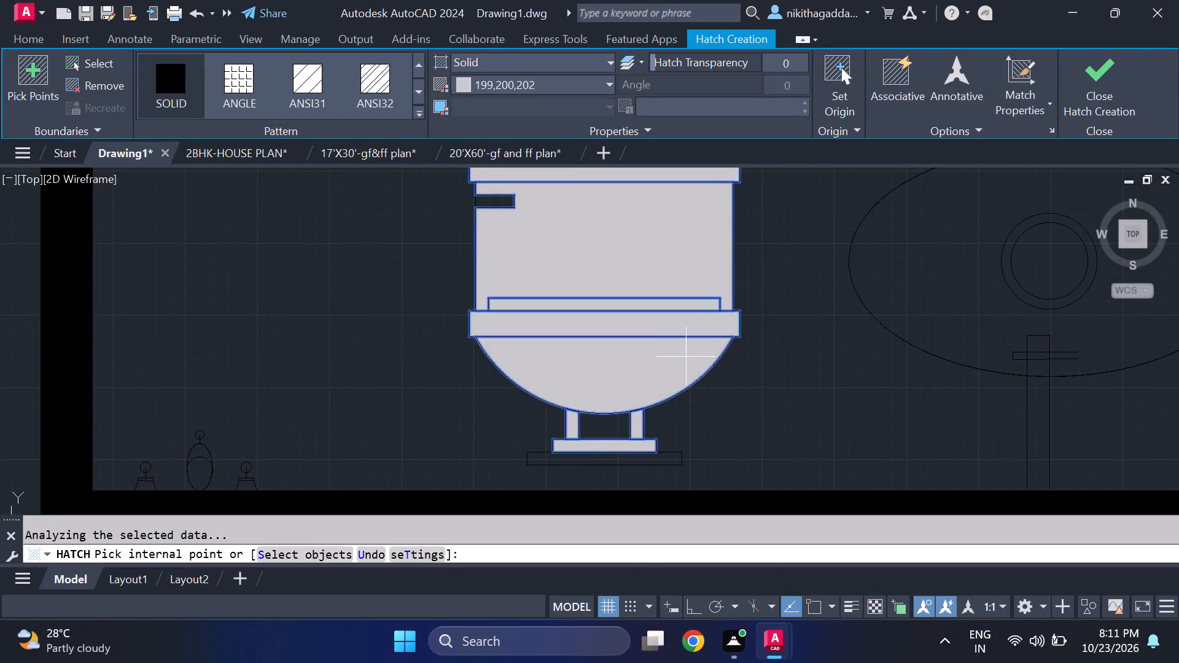
click(612, 456)
Add the oval washbasin east of the southwest bathroom's toilet to the same solid hatch, also trying its stem, and finish the hatch.
scroll(669, 345, down, 3)
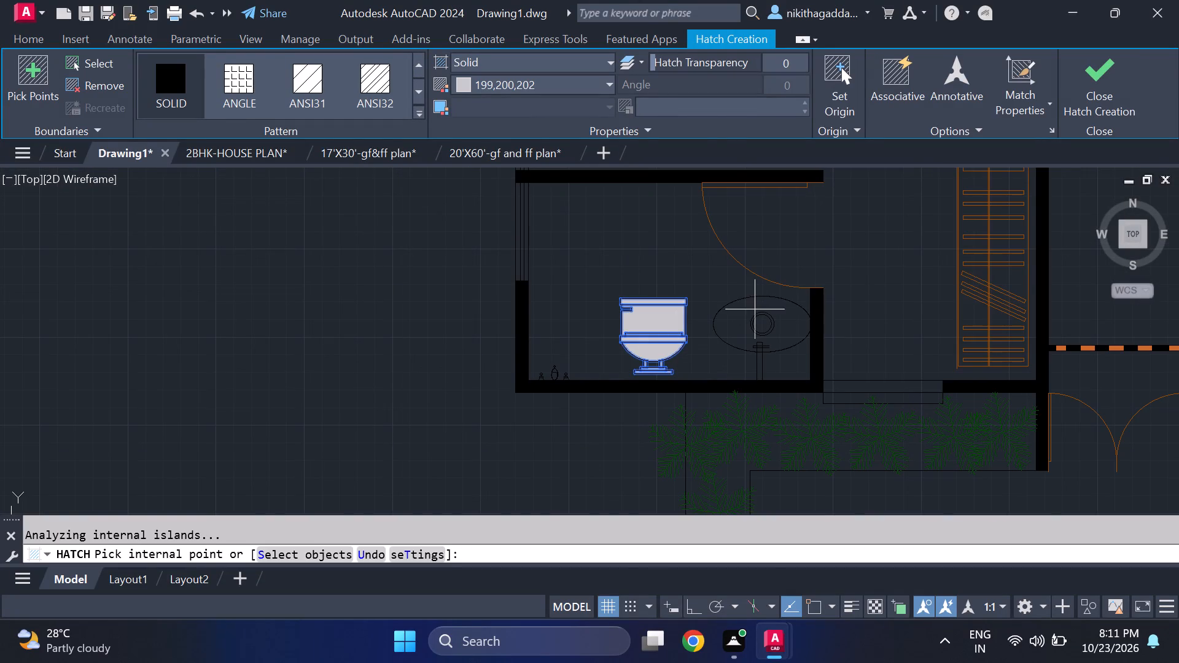
click(755, 306)
scroll(755, 327, up, 3)
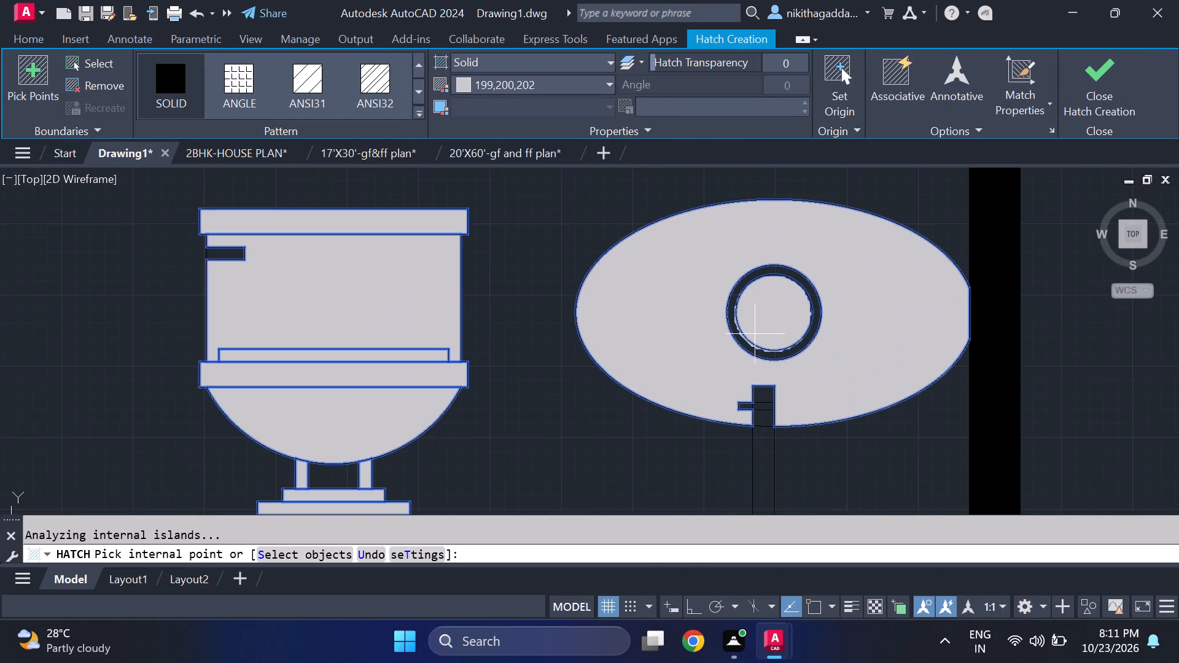
scroll(762, 471, down, 1)
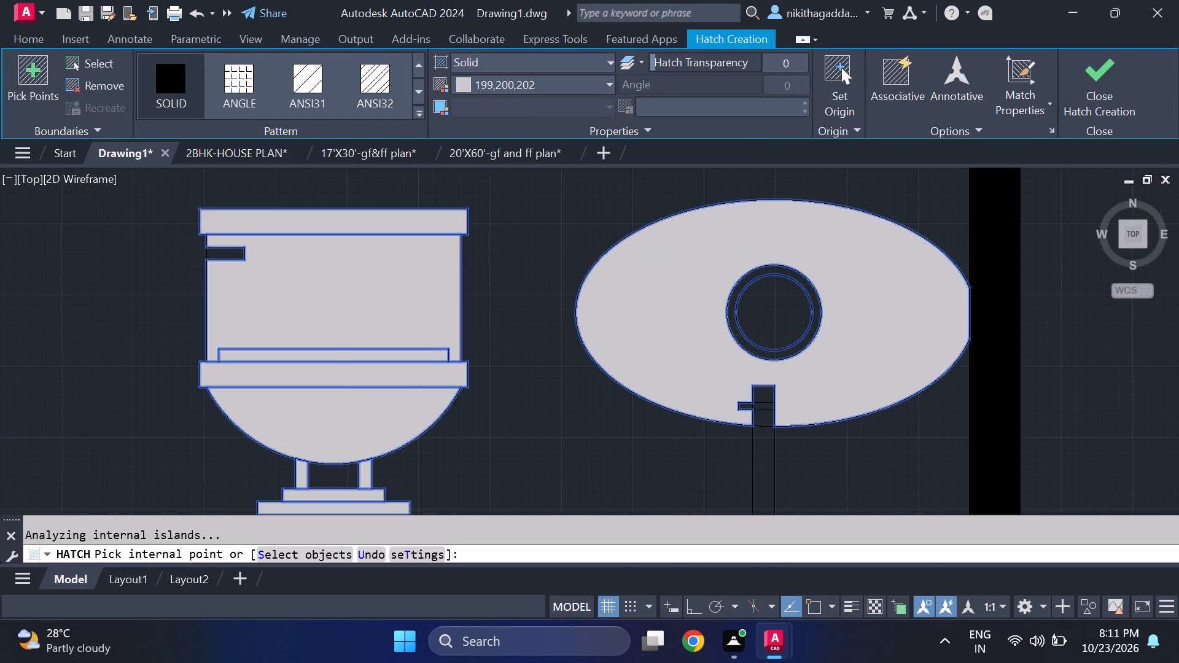
middle_drag(762, 468, 710, 389)
click(711, 389)
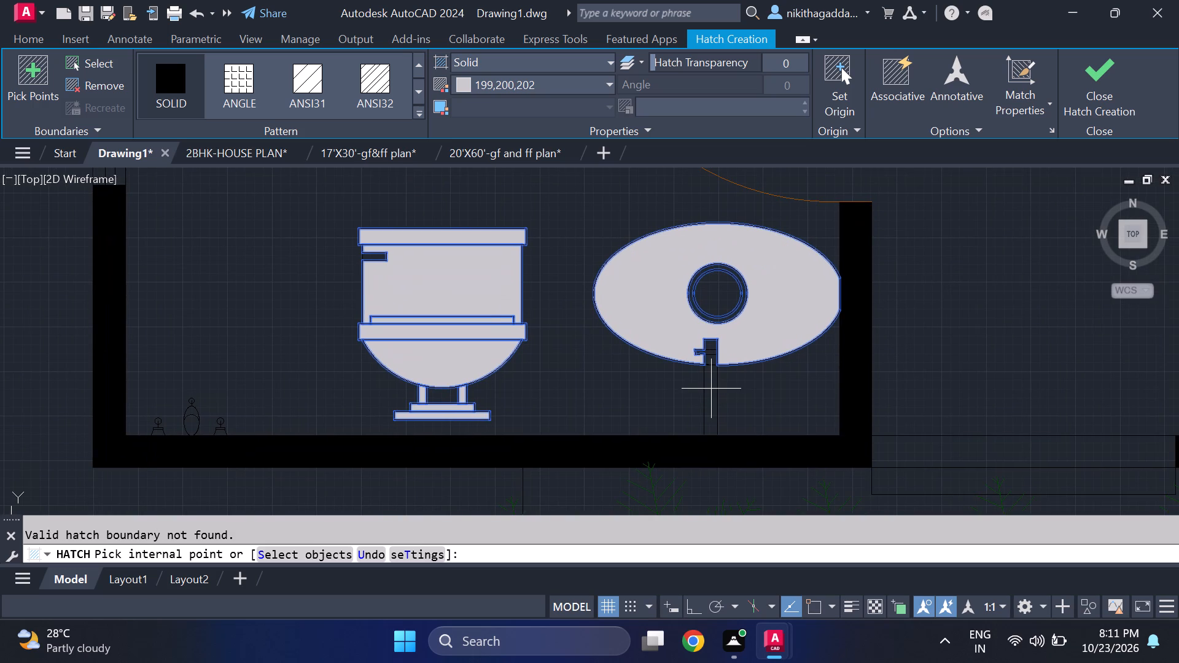
click(1100, 72)
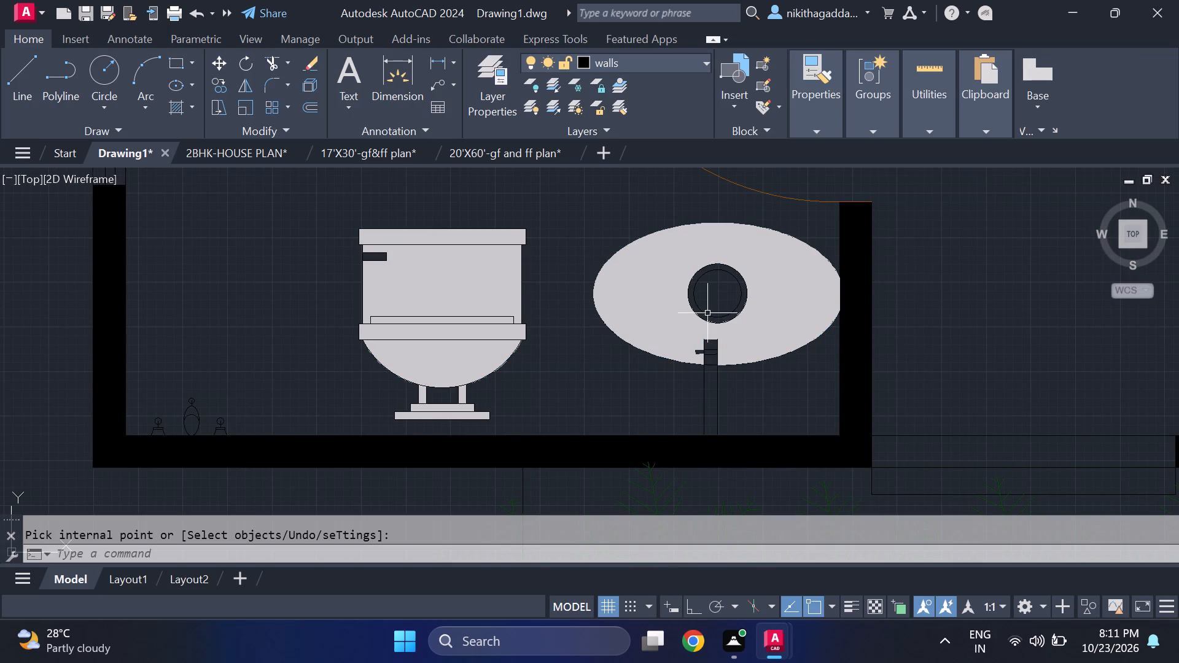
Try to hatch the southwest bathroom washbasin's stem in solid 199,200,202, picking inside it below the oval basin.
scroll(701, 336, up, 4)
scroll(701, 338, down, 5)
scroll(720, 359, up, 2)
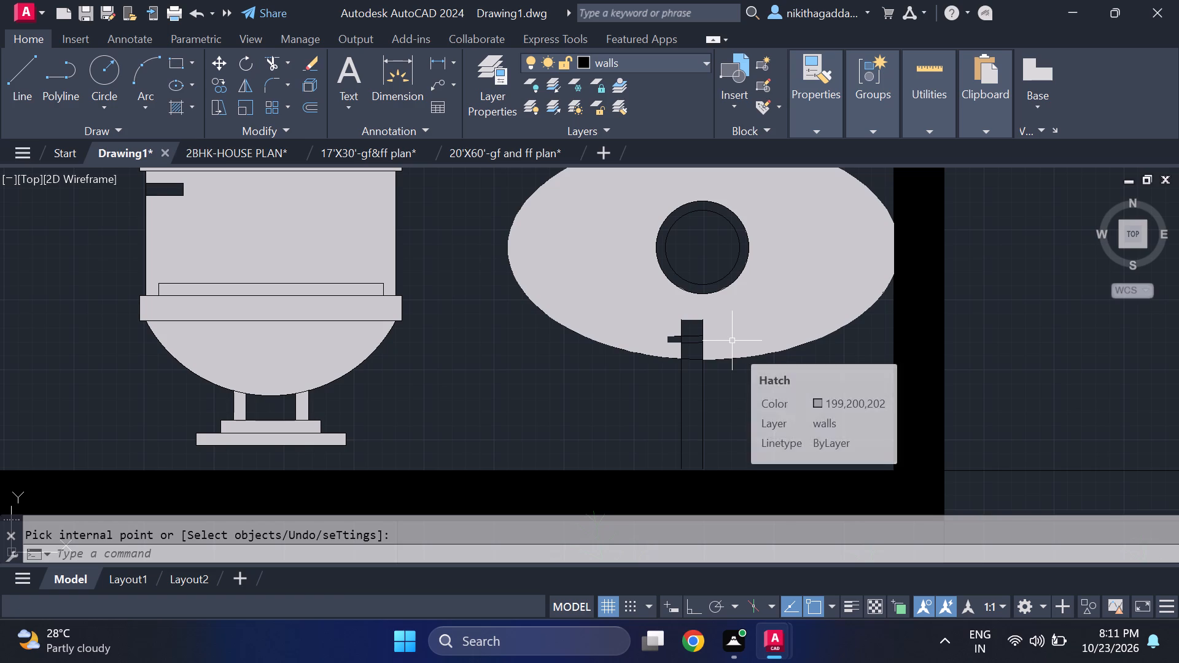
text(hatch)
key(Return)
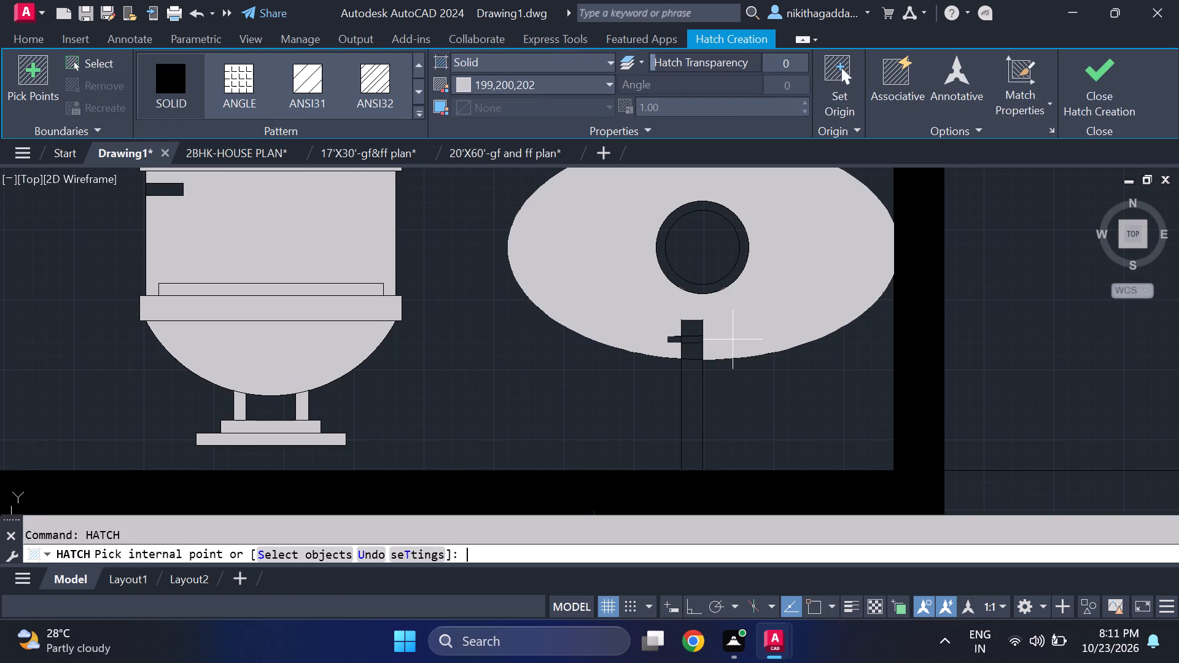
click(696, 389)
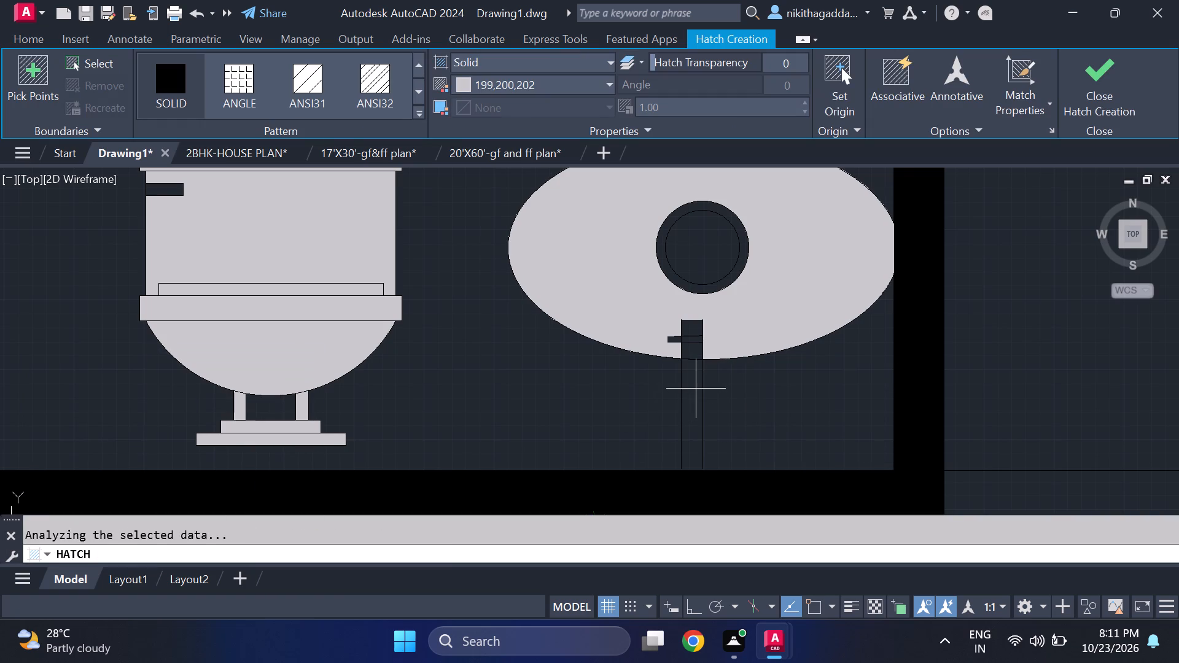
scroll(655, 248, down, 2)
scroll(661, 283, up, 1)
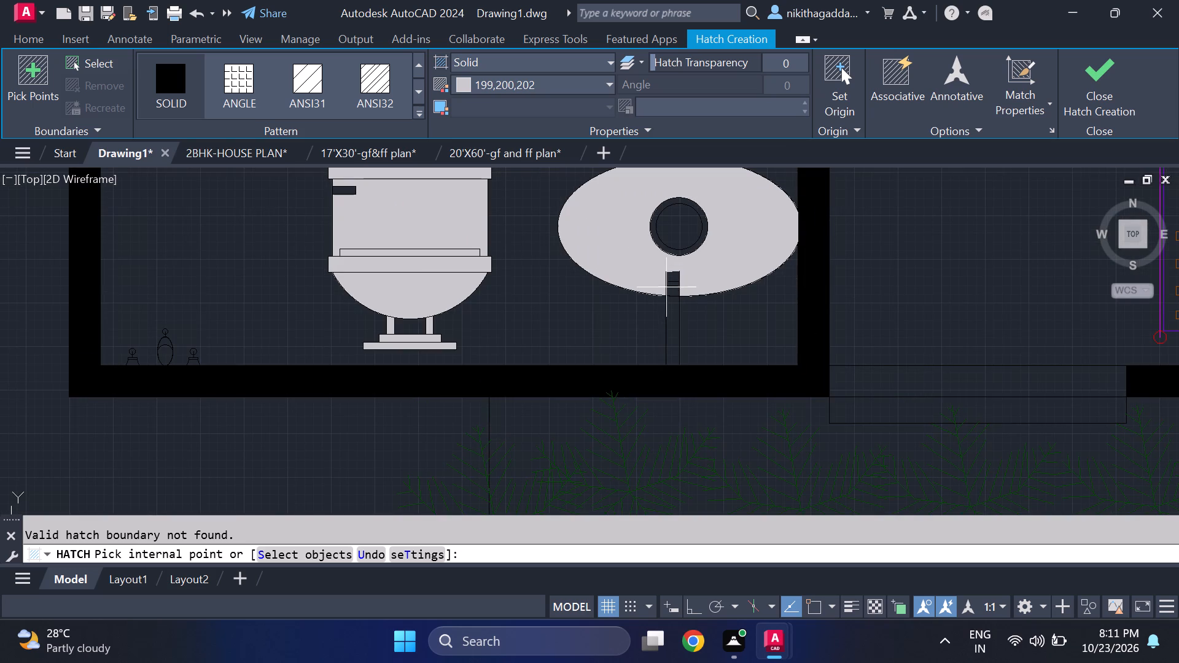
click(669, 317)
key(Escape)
Delete the combined solid hatch covering the southwest bathroom's toilet and oval washbasin.
scroll(674, 306, down, 3)
scroll(671, 286, up, 2)
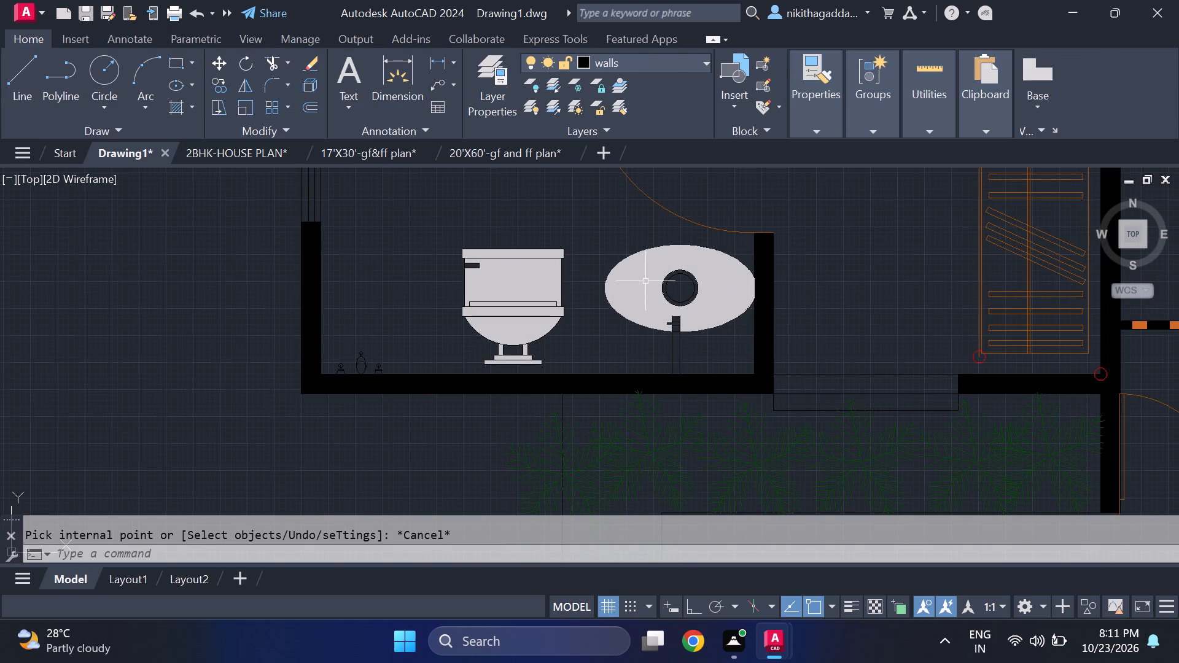
click(645, 281)
key(Delete)
Hatch only the southwest bathroom's toilet in solid 199,200,202, covering its tank, lid, seat band, inner strip, bowl, two pedestal legs and stepped base.
scroll(609, 268, down, 1)
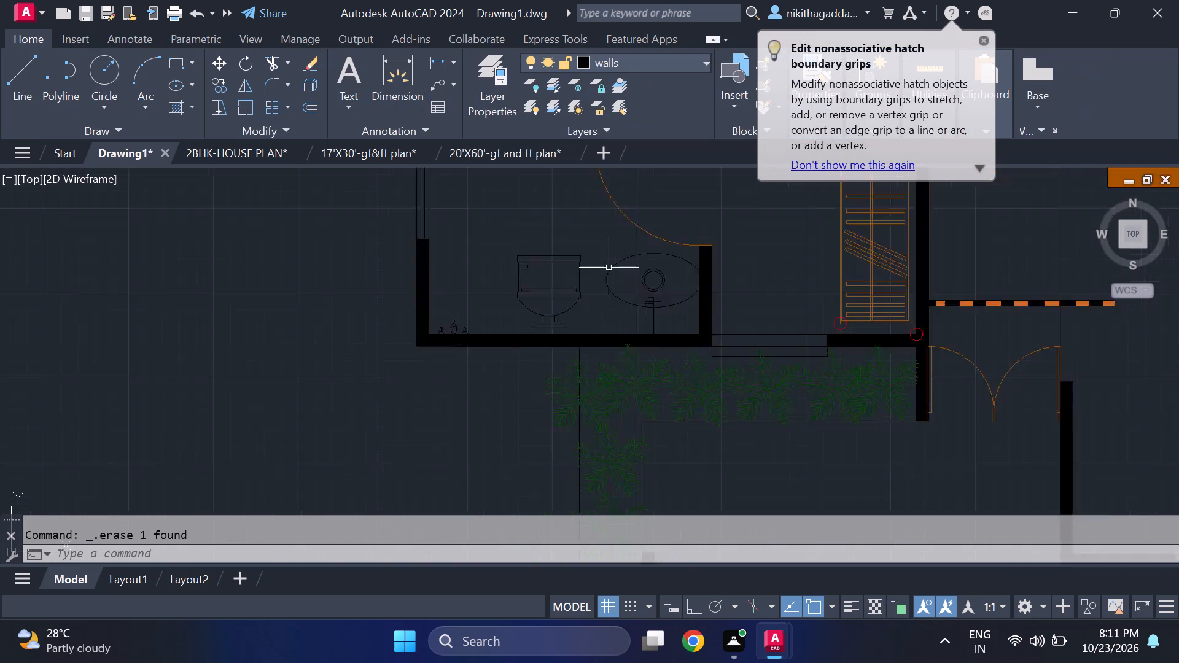
scroll(609, 268, down, 2)
scroll(606, 284, up, 1)
middle_drag(606, 284, 639, 400)
text(hatch)
key(Return)
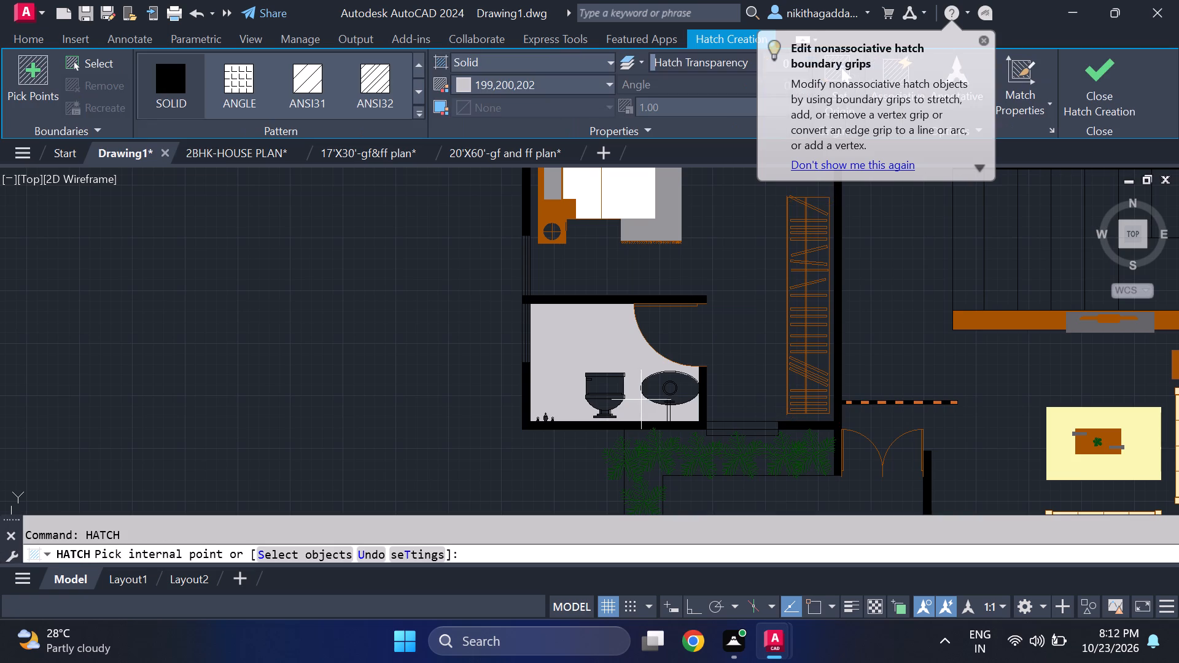
scroll(541, 387, up, 2)
click(697, 394)
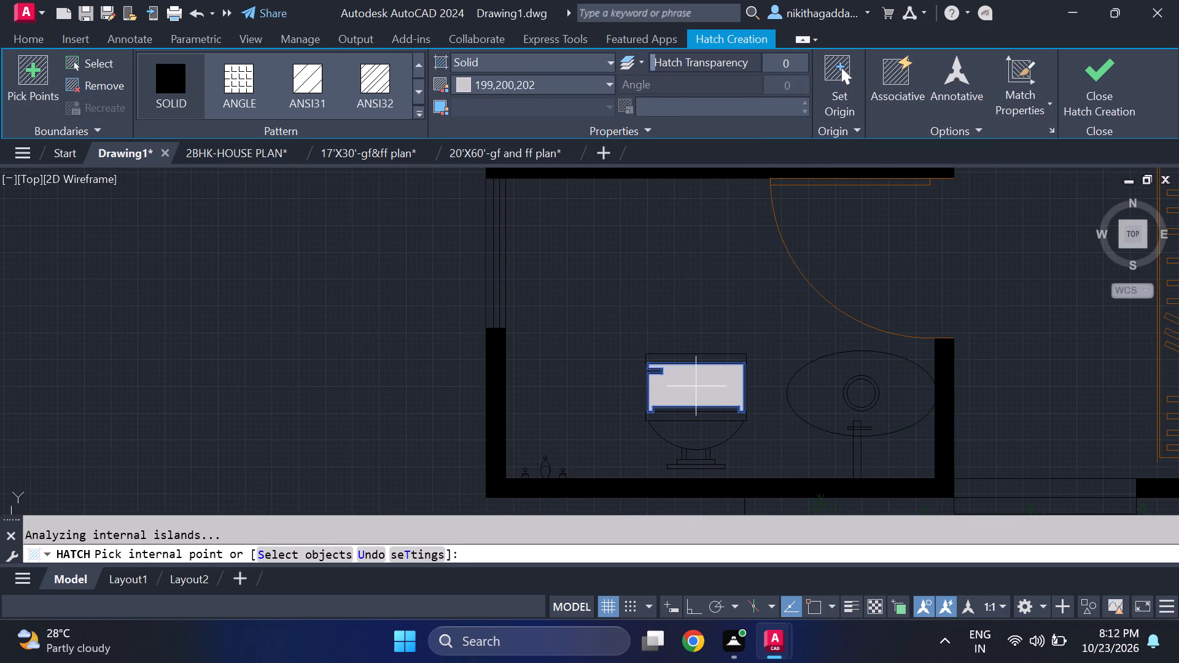
scroll(693, 379, up, 1)
click(688, 352)
click(691, 444)
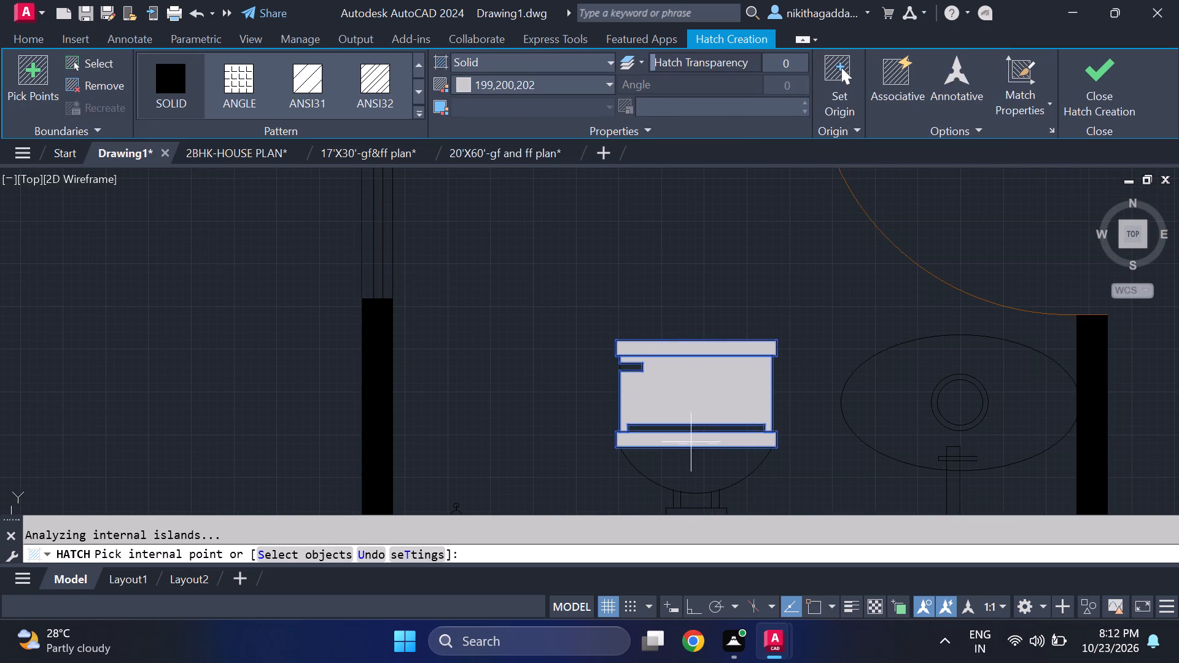
click(693, 426)
click(699, 466)
middle_drag(702, 464, 682, 352)
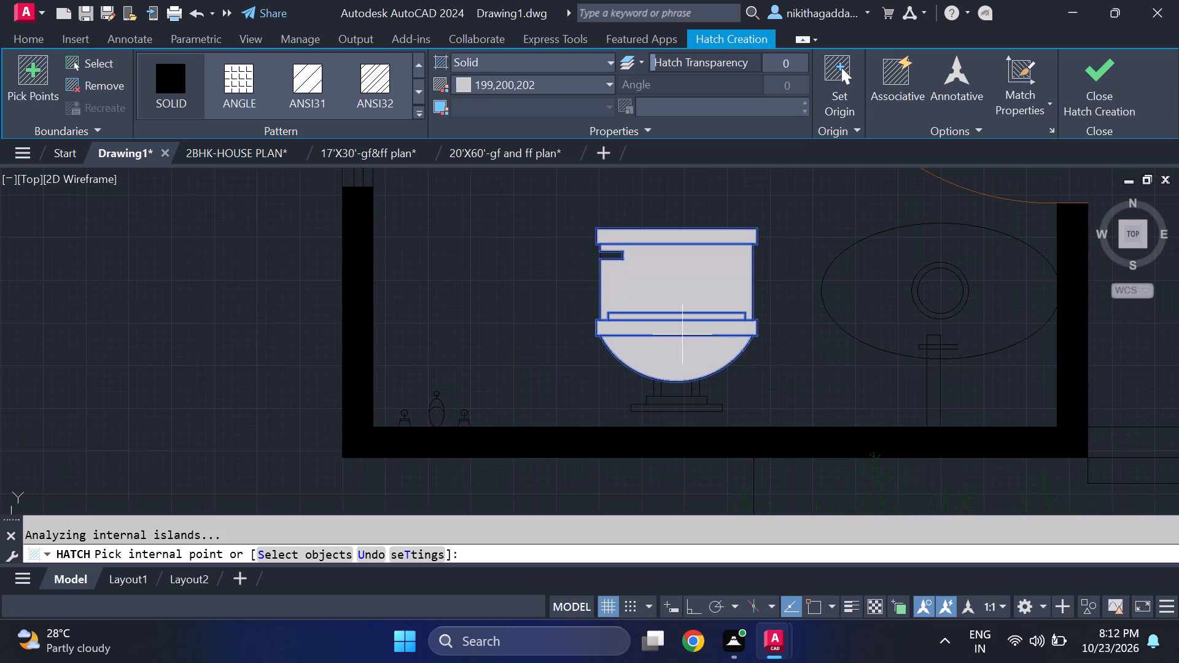
scroll(676, 394, up, 2)
click(631, 379)
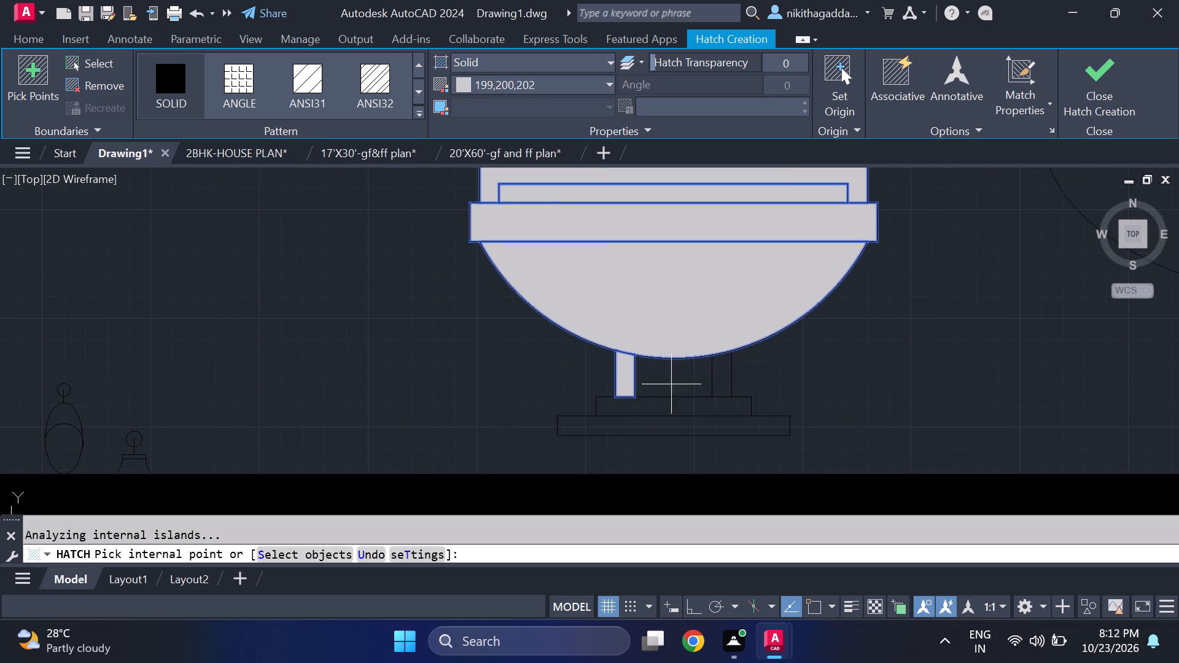
click(719, 370)
click(677, 408)
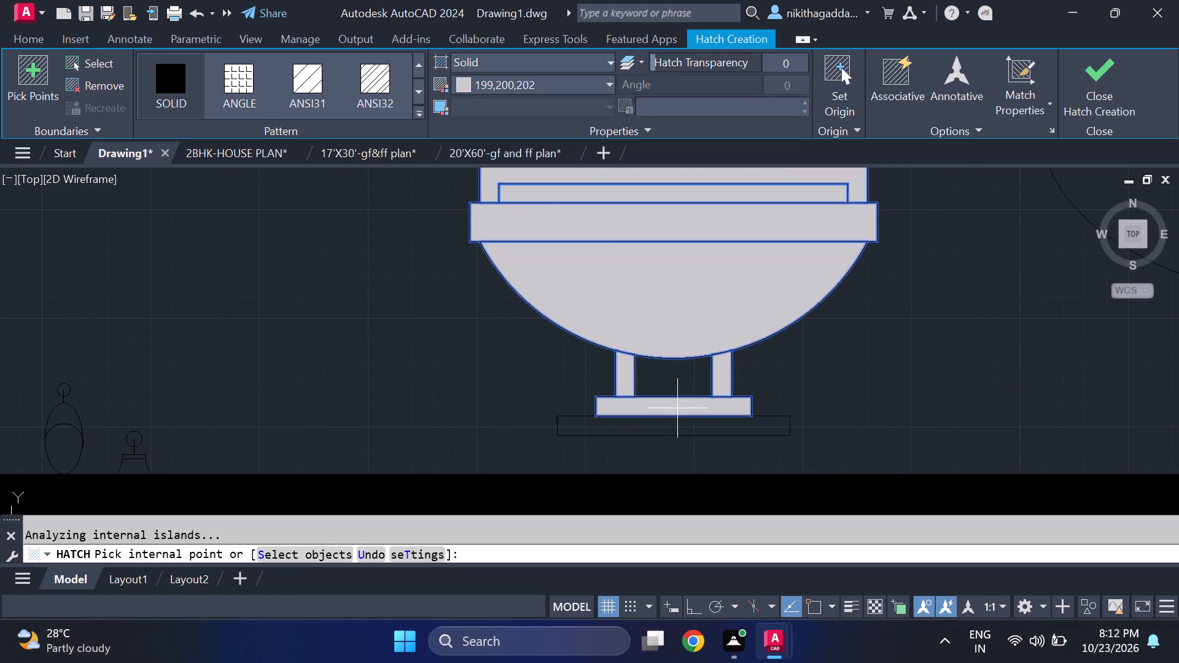
click(674, 425)
click(1075, 93)
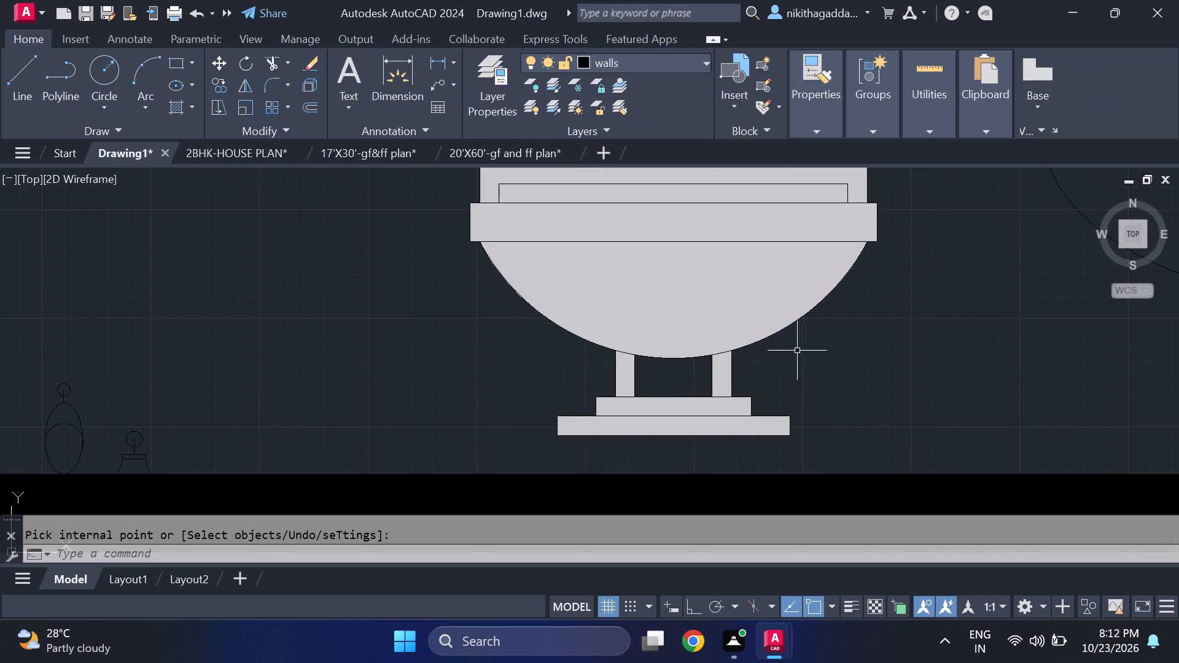
With Ortho on, draw a vertical line across the southwest bathroom between the small wall fittings and the toilet, from south wall to north wall.
scroll(776, 366, down, 4)
middle_drag(728, 349, 734, 408)
scroll(728, 349, up, 1)
scroll(734, 408, down, 1)
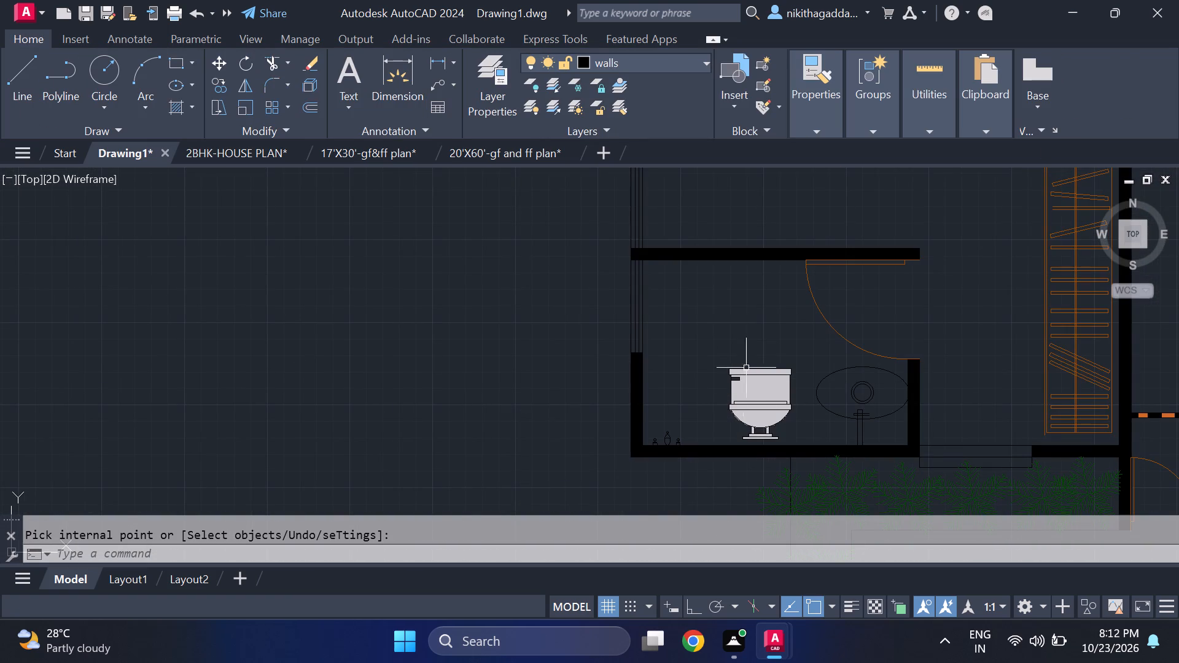
key(l)
key(Return)
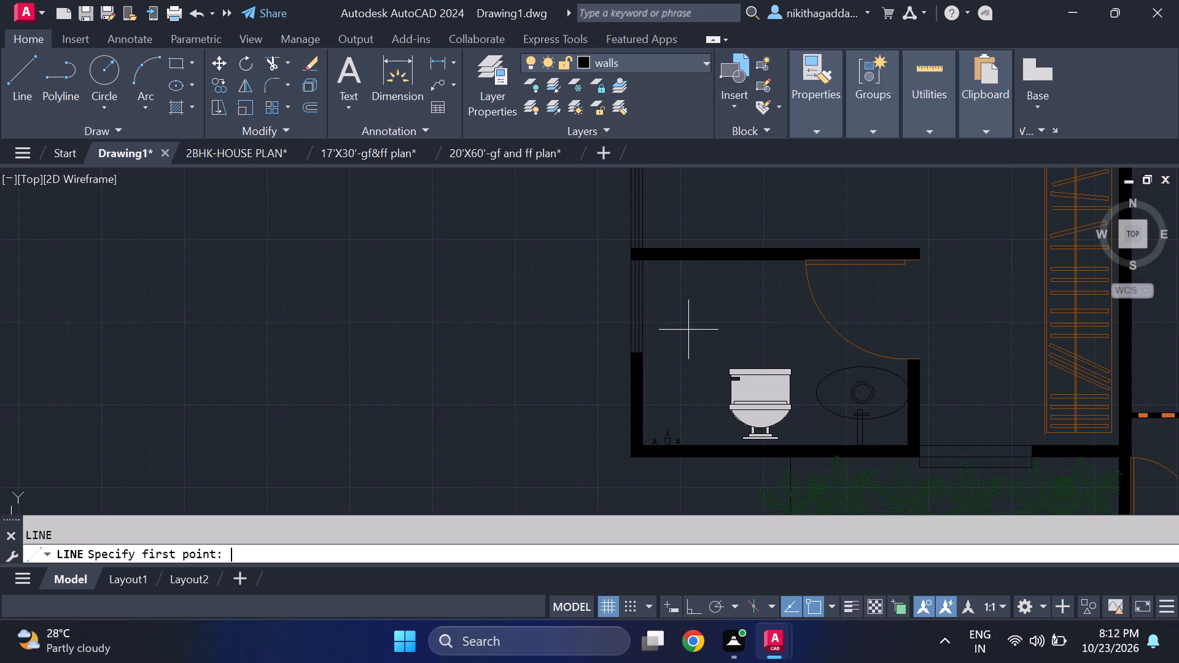
scroll(772, 395, down, 1)
scroll(726, 436, up, 3)
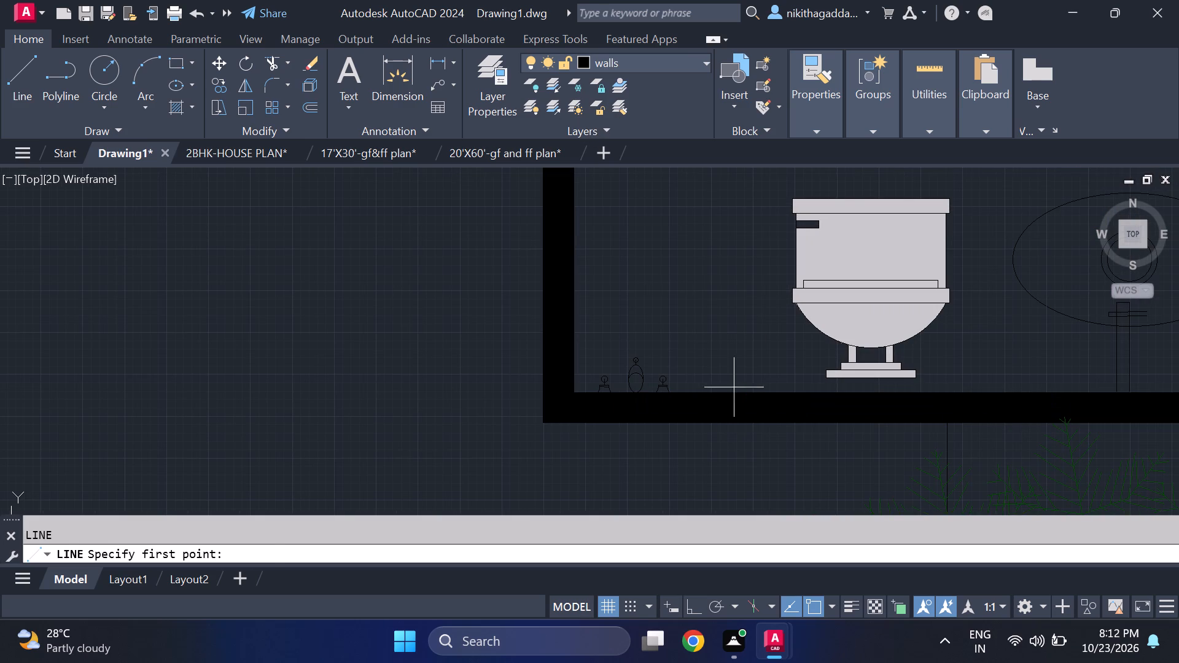
drag(731, 390, 731, 380)
middle_drag(740, 246, 730, 441)
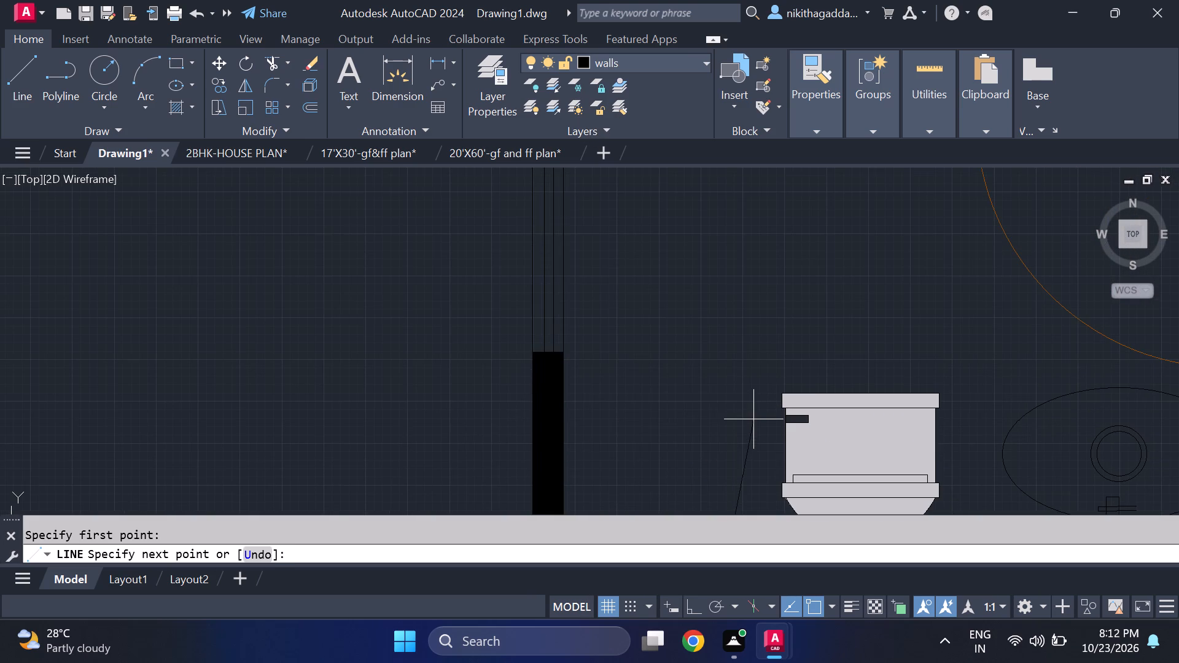
key(F8)
middle_drag(736, 319, 736, 515)
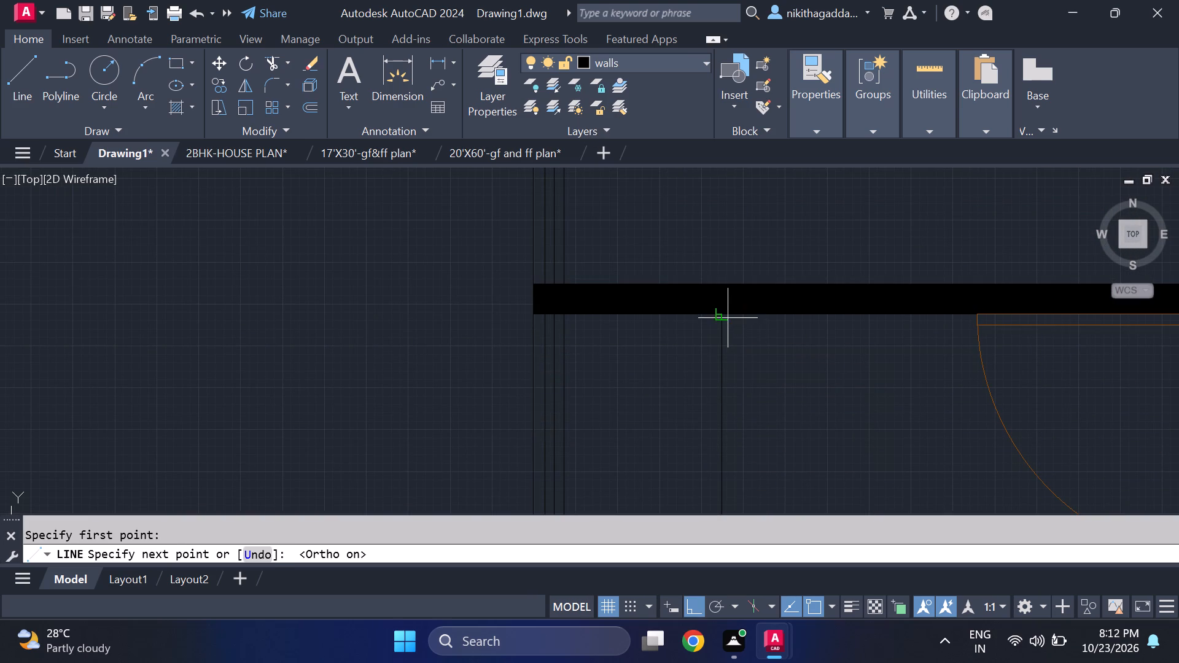
click(725, 315)
scroll(1016, 424, down, 3)
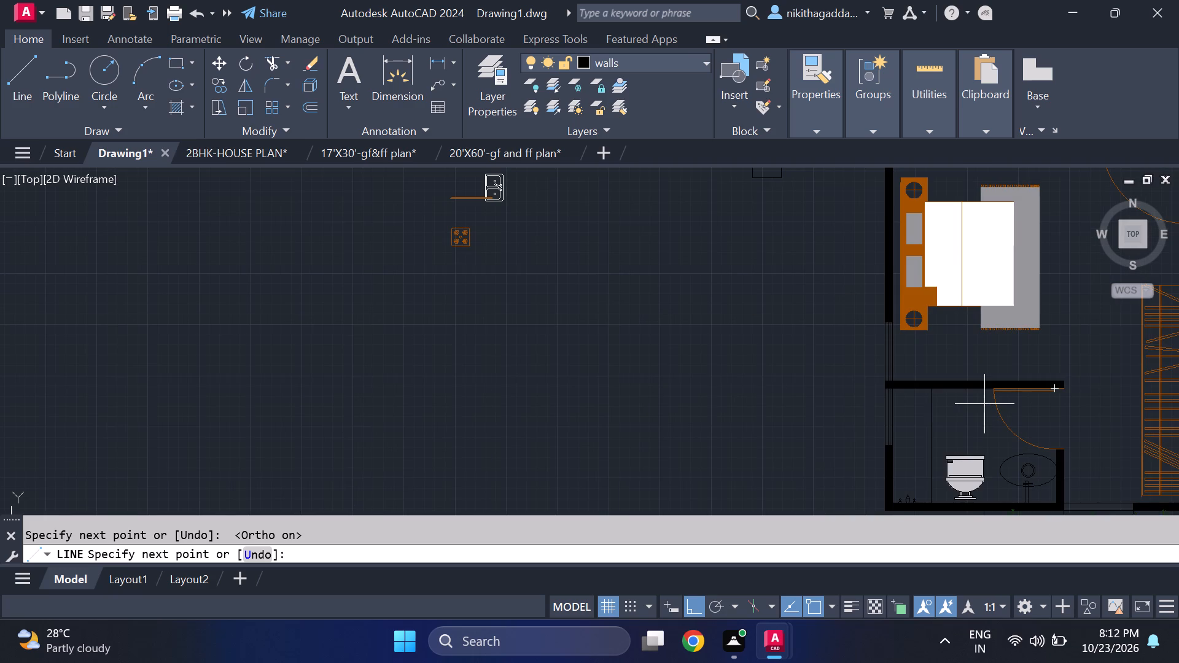
key(Return)
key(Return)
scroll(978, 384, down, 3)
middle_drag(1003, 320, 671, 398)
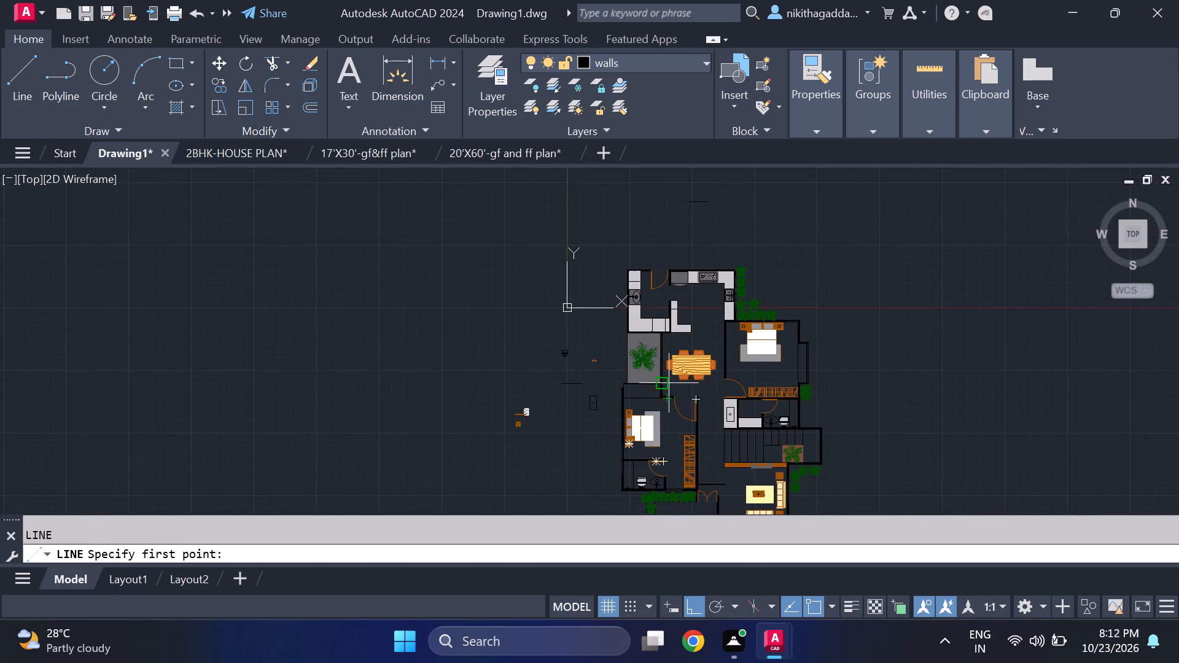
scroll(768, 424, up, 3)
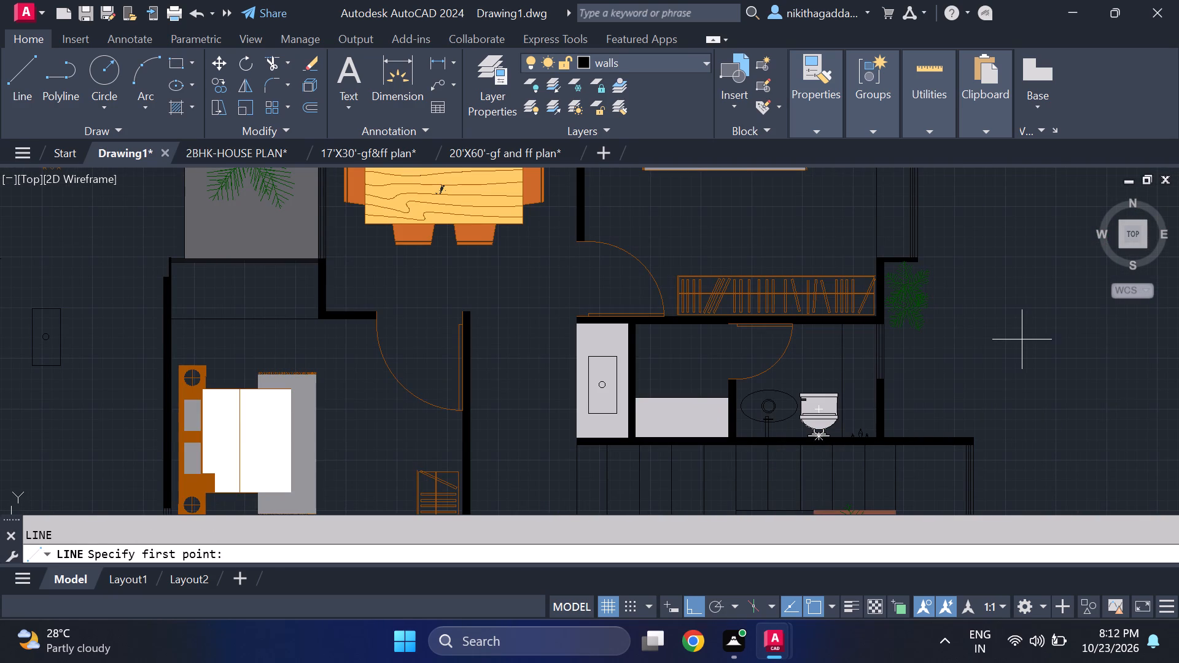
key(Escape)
Delete all the leftover fixture symbols and stray lines lying in the empty area west of the house plan.
scroll(1002, 360, down, 2)
middle_drag(975, 384, 975, 298)
middle_click(602, 418)
middle_drag(669, 362, 707, 495)
scroll(689, 377, up, 1)
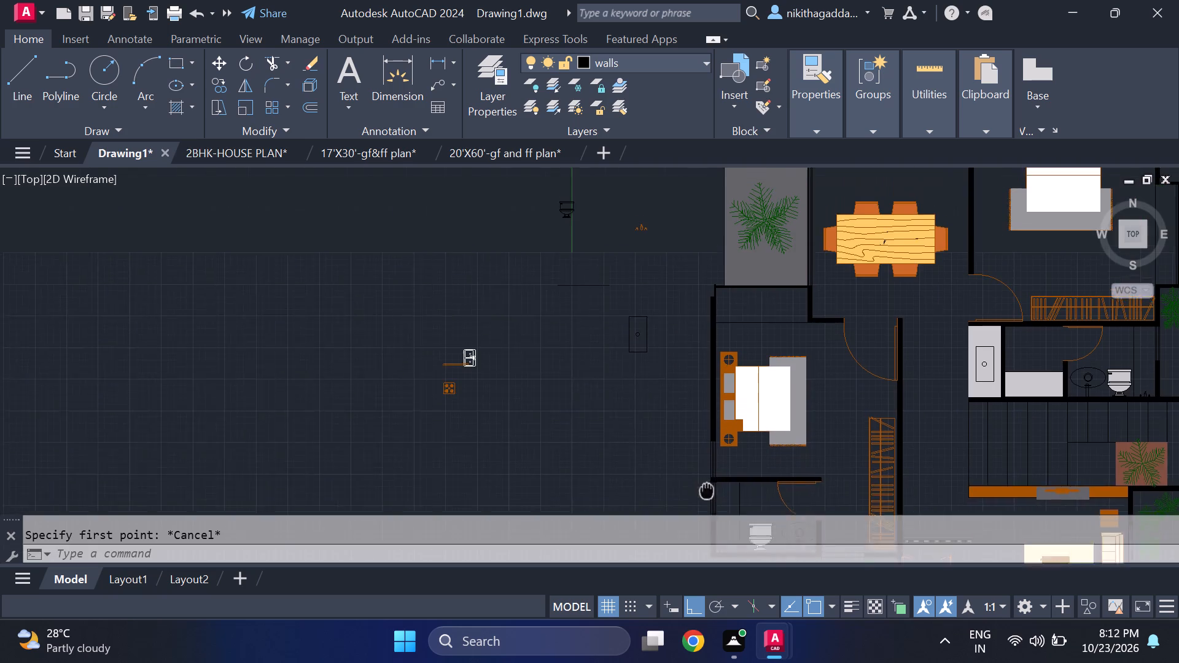
middle_drag(707, 495, 702, 521)
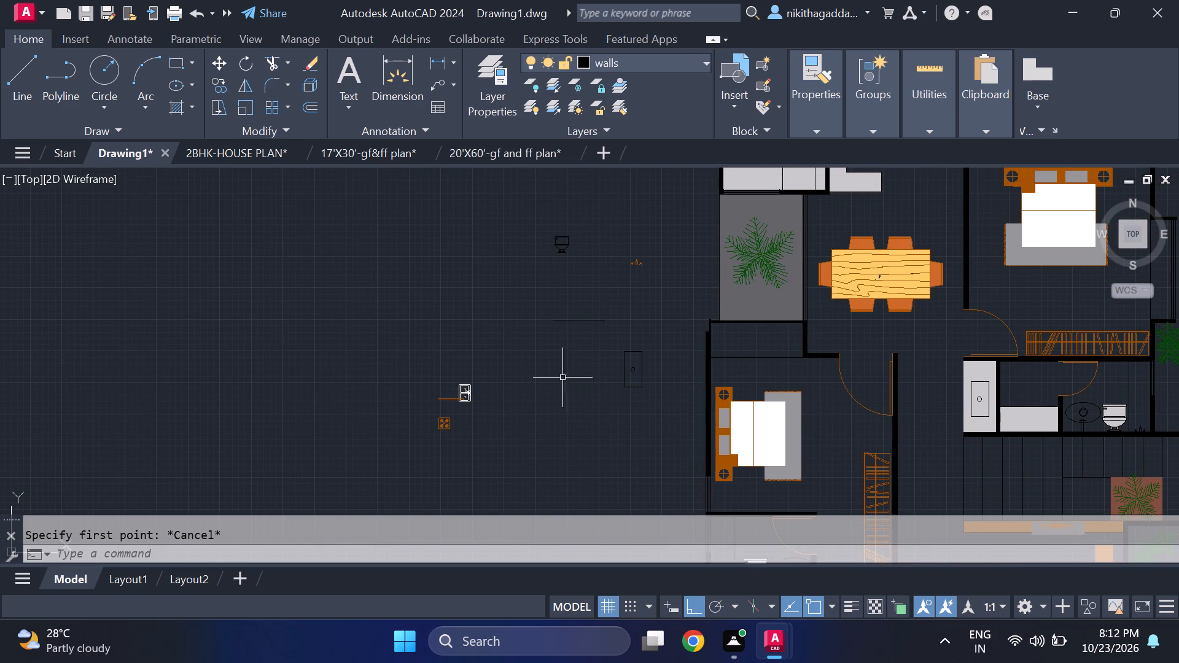
drag(657, 185, 660, 200)
click(303, 475)
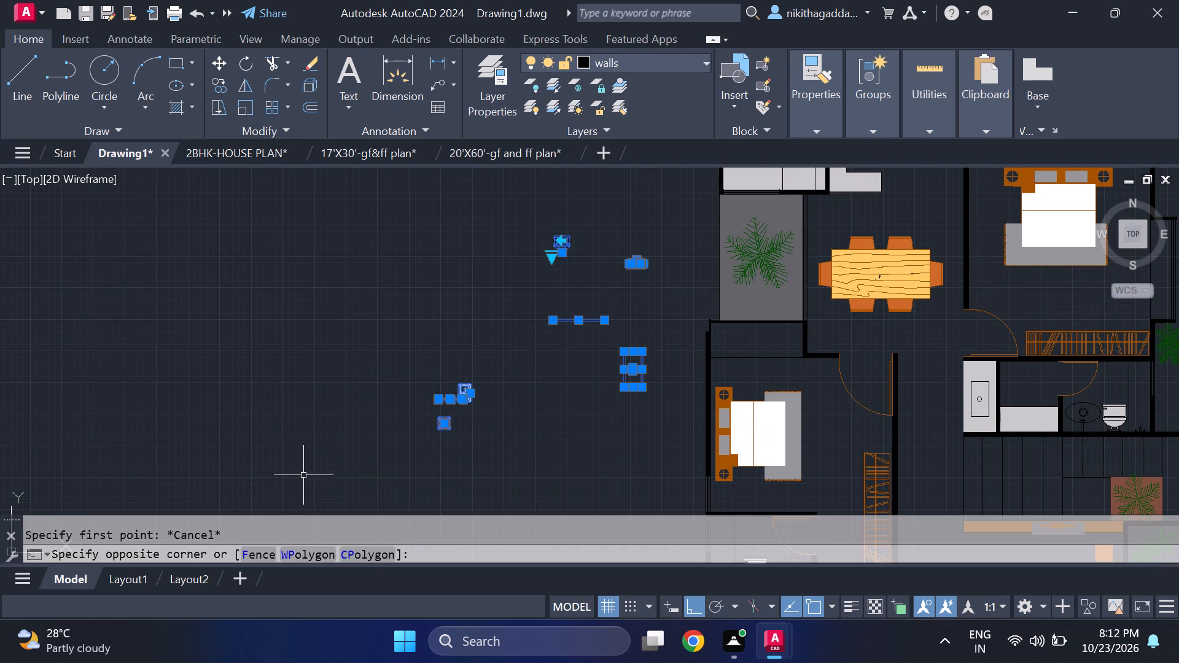
key(Delete)
Delete the stray window line lying north of the kitchen, outside the plan.
scroll(335, 491, down, 4)
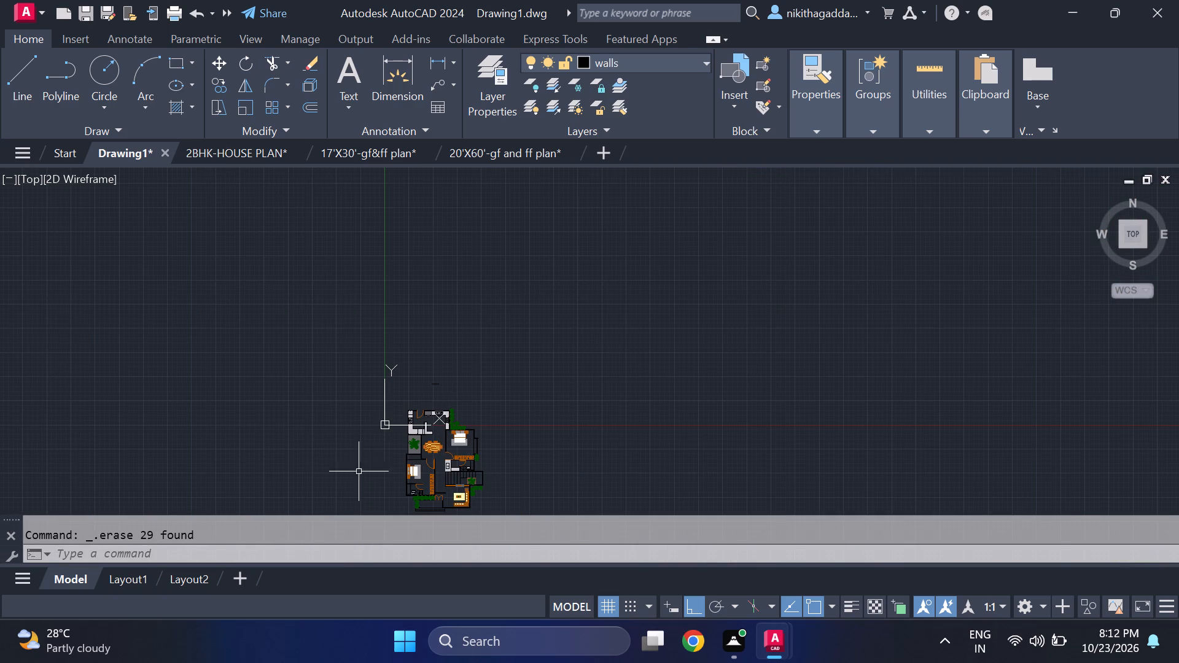
scroll(465, 363, up, 2)
drag(462, 367, 455, 373)
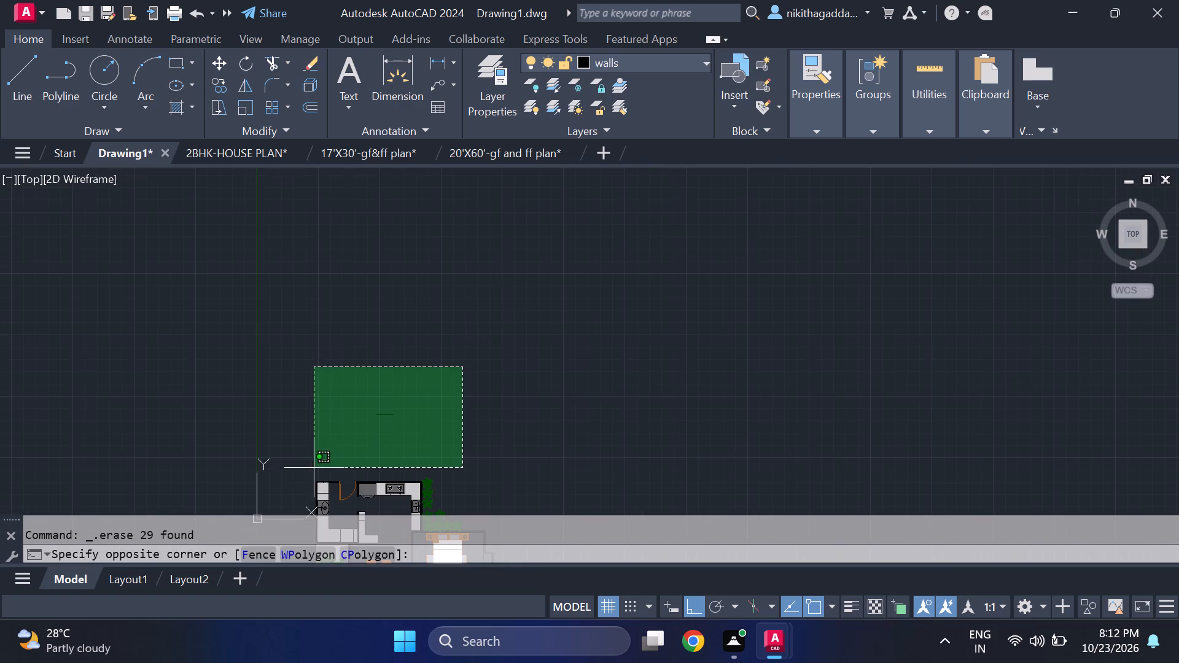
click(326, 424)
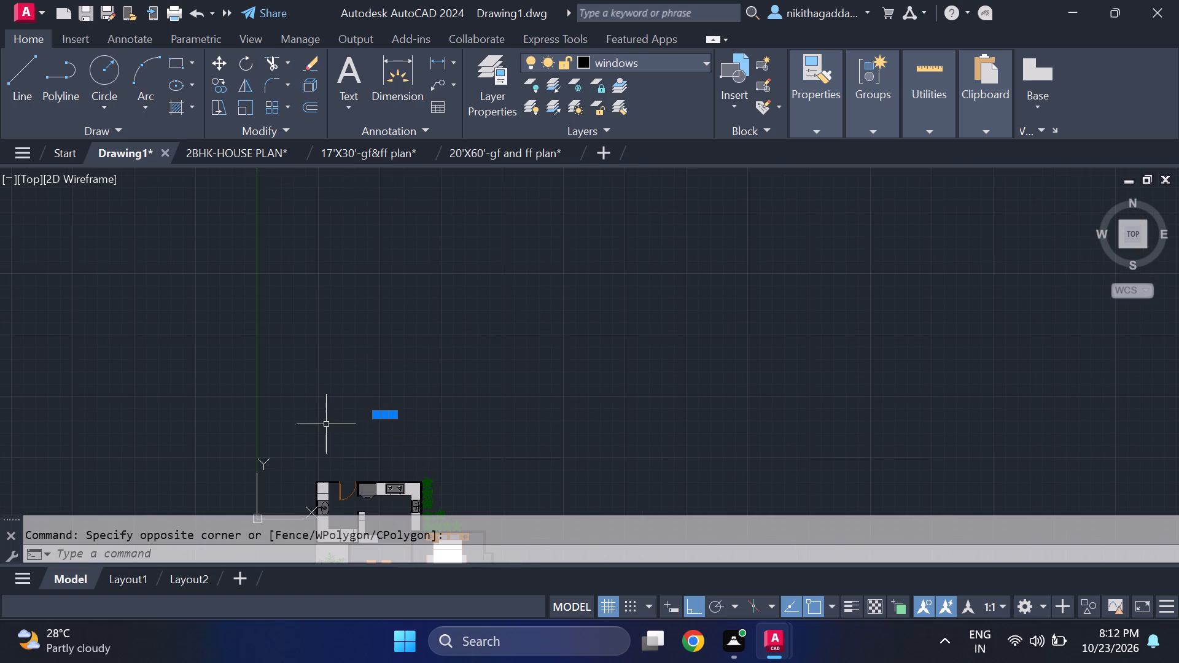
key(Delete)
Examine the floor plan from the kitchen and dining area down to the bedrooms, bathrooms, living room and entrance.
middle_drag(375, 417, 399, 316)
middle_drag(406, 292, 408, 281)
scroll(385, 435, up, 2)
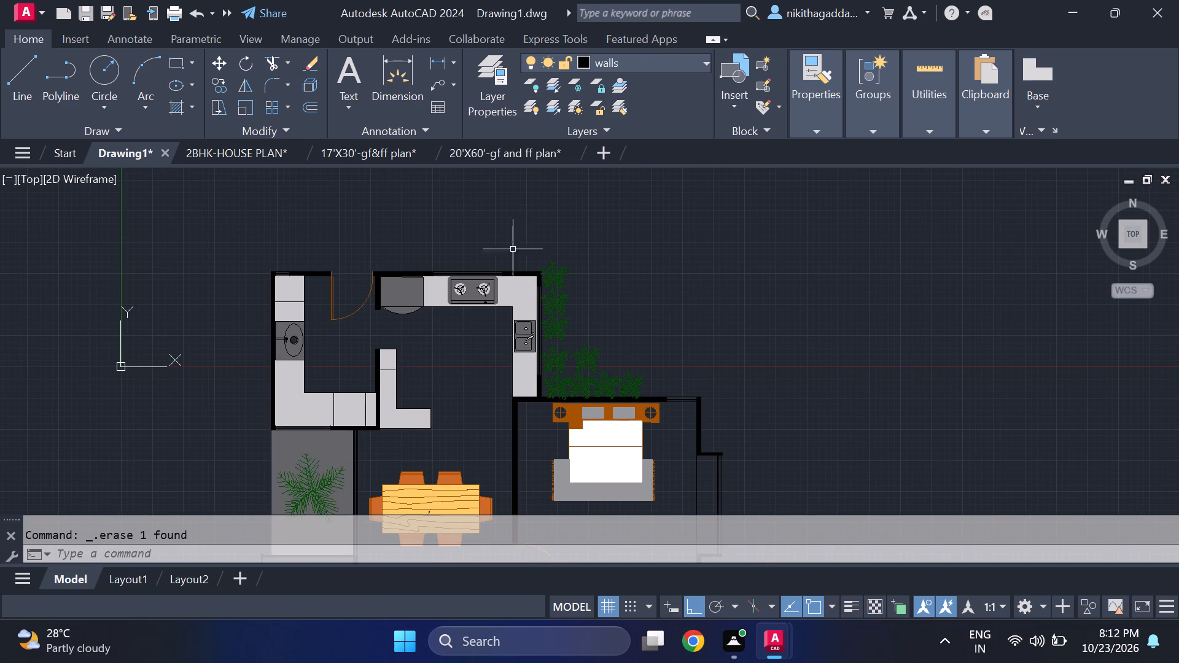
scroll(459, 322, up, 1)
middle_drag(468, 381, 516, 315)
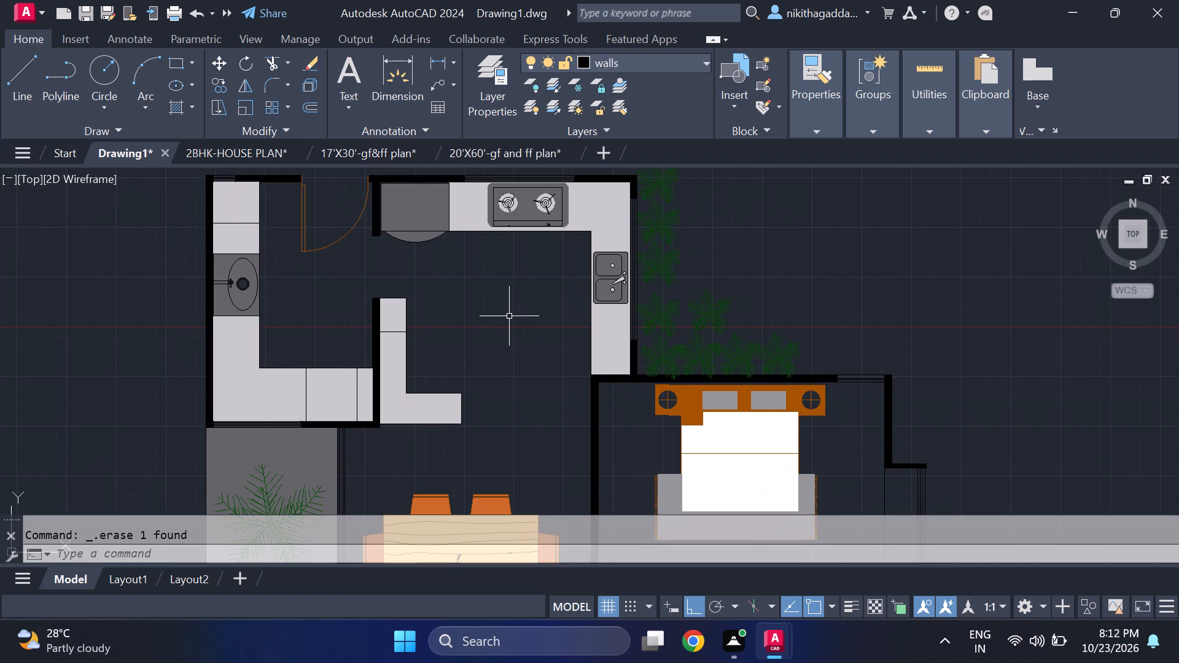
scroll(445, 401, up, 2)
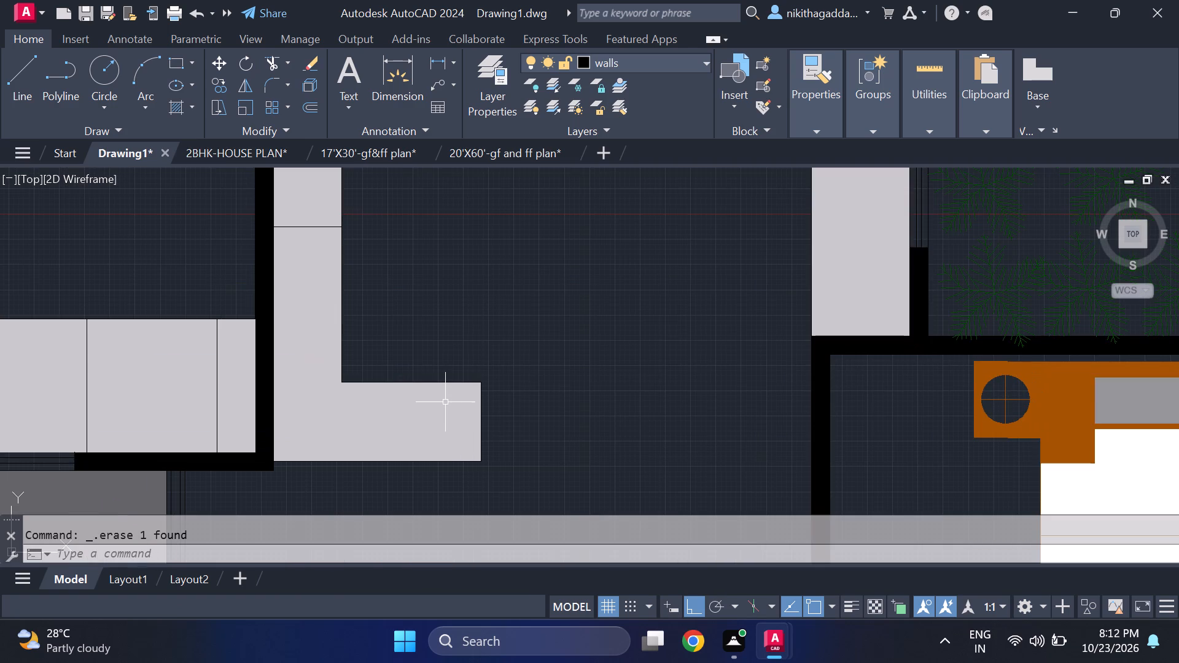
scroll(445, 402, down, 3)
middle_drag(392, 478, 446, 347)
scroll(508, 376, up, 1)
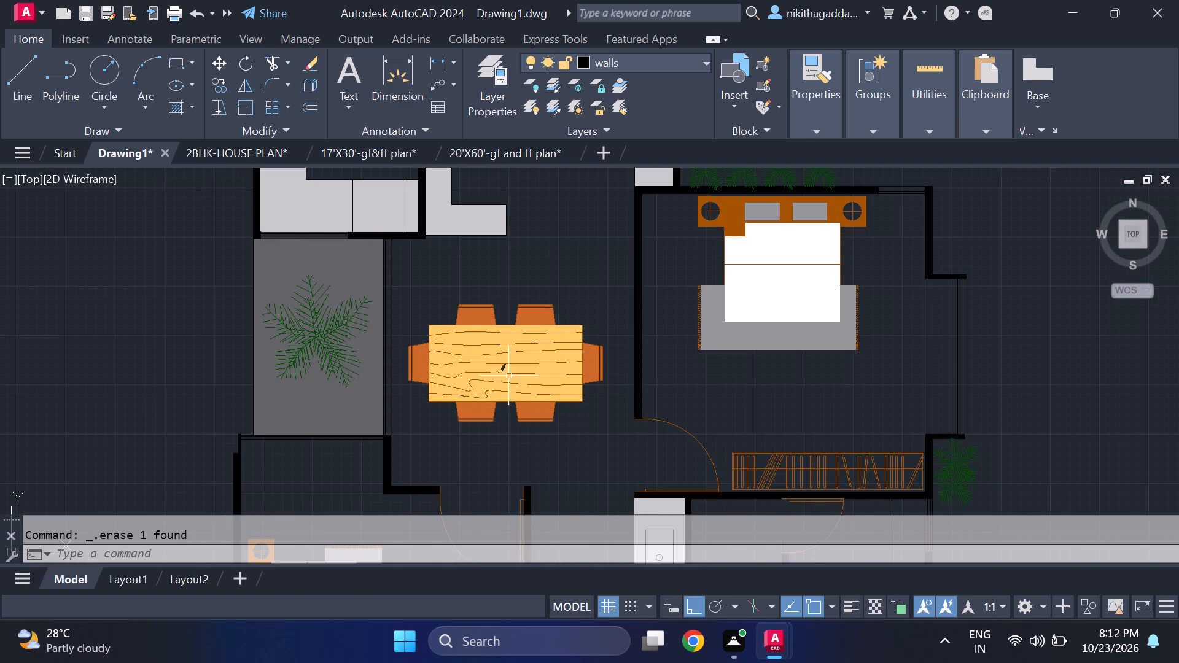
scroll(504, 370, down, 2)
scroll(397, 346, up, 3)
scroll(421, 357, down, 3)
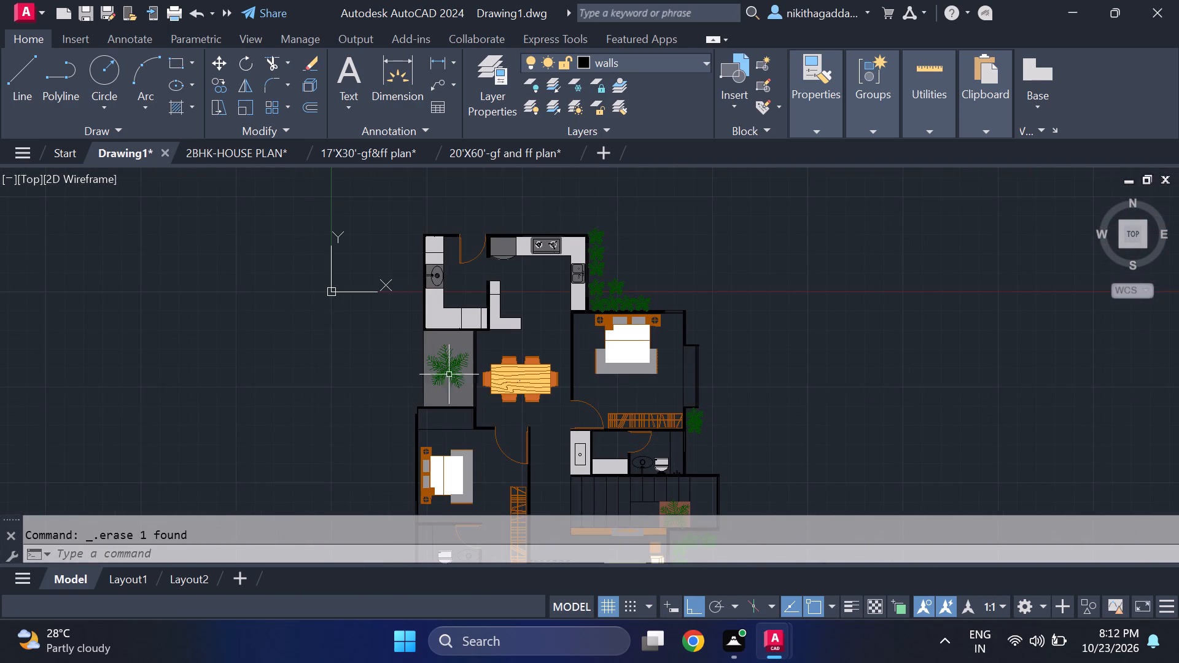
middle_drag(494, 366, 442, 282)
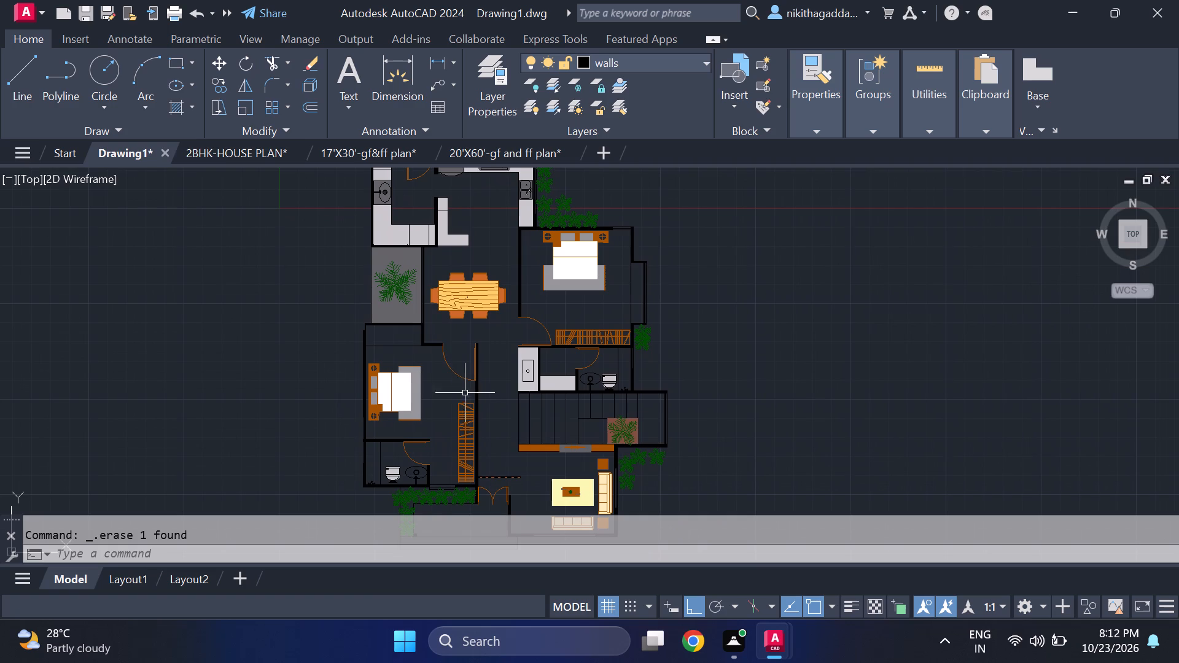
middle_drag(483, 421, 611, 334)
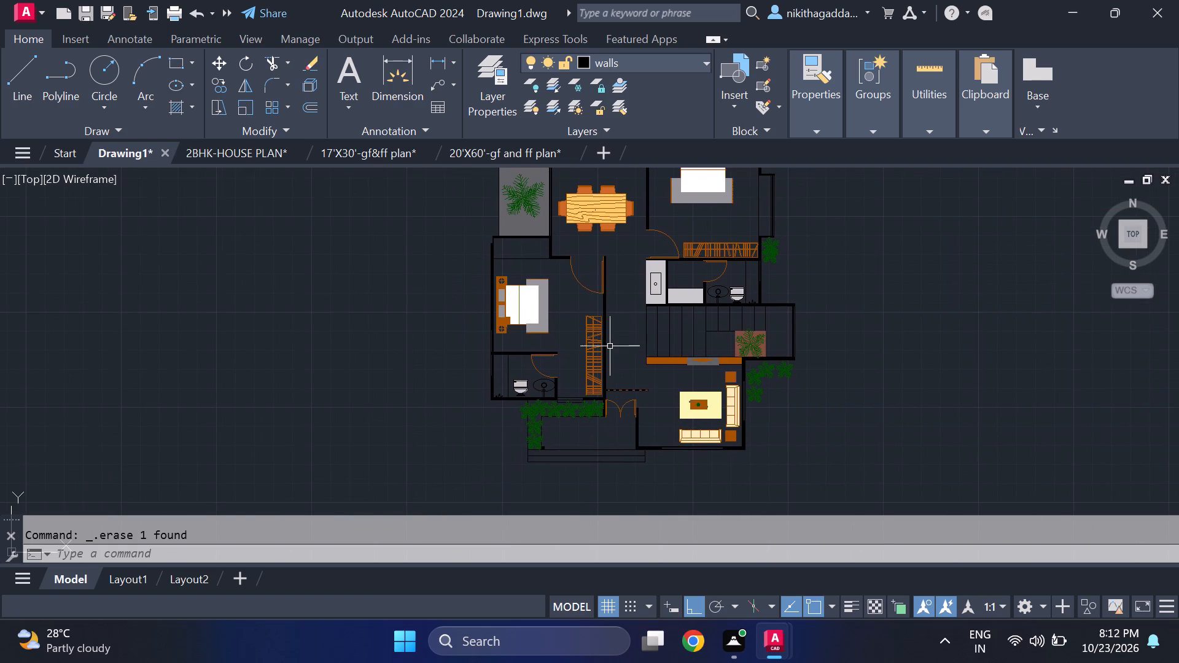
Examine the plan around the southwest bathroom, west bedroom, staircase, and living room for unfinished areas.
scroll(497, 373, up, 3)
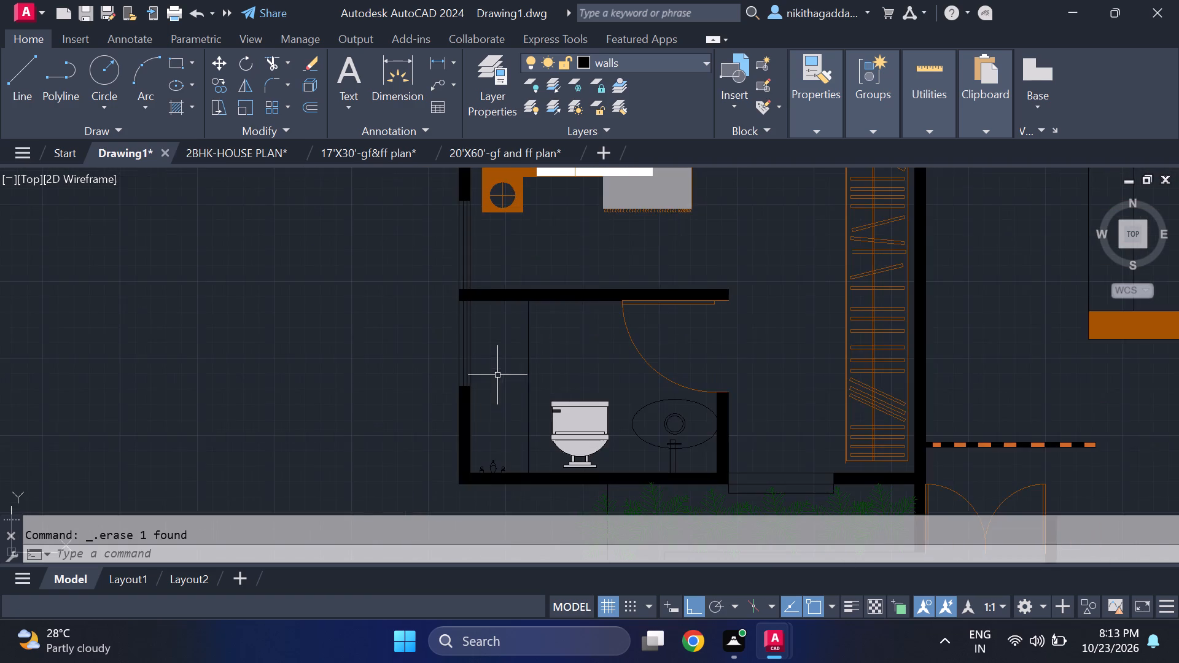
scroll(574, 393, down, 2)
middle_drag(628, 366, 540, 476)
scroll(569, 406, up, 1)
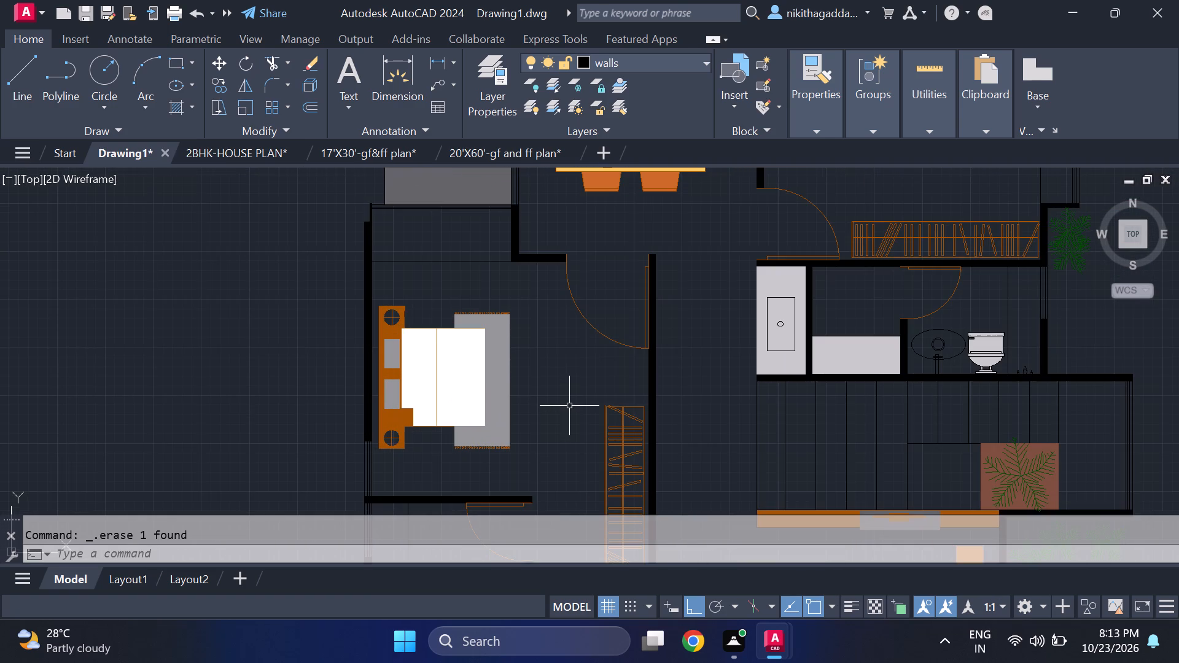
middle_drag(725, 374, 698, 340)
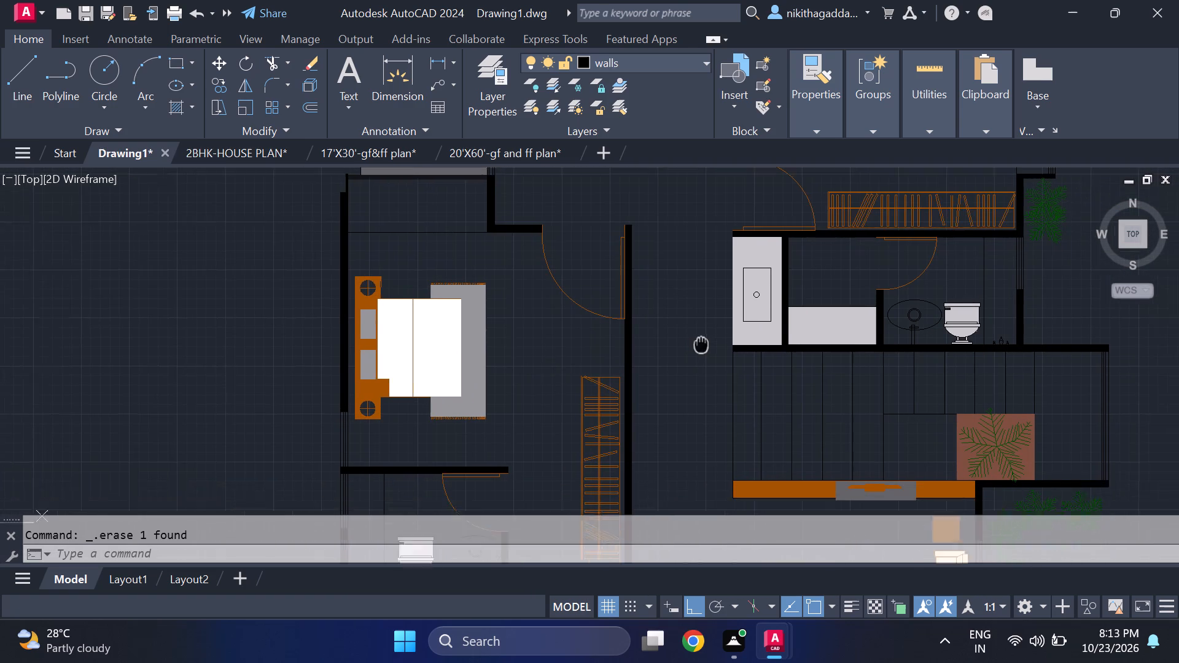
middle_drag(698, 340, 653, 276)
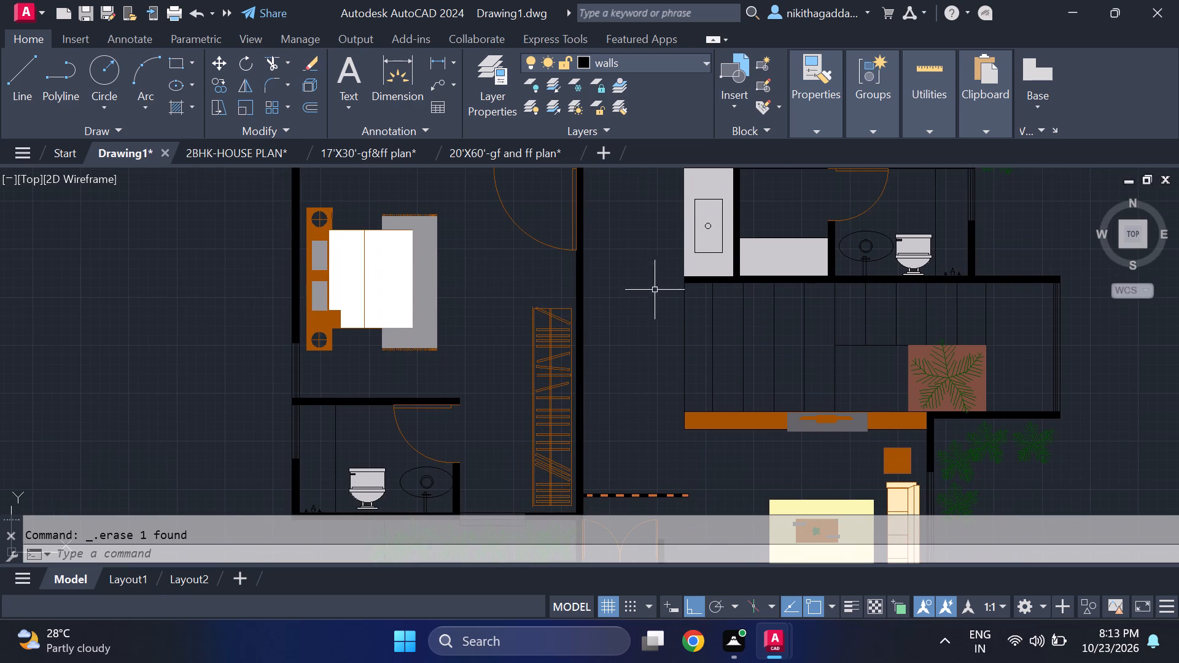
scroll(704, 327, down, 4)
scroll(714, 341, up, 3)
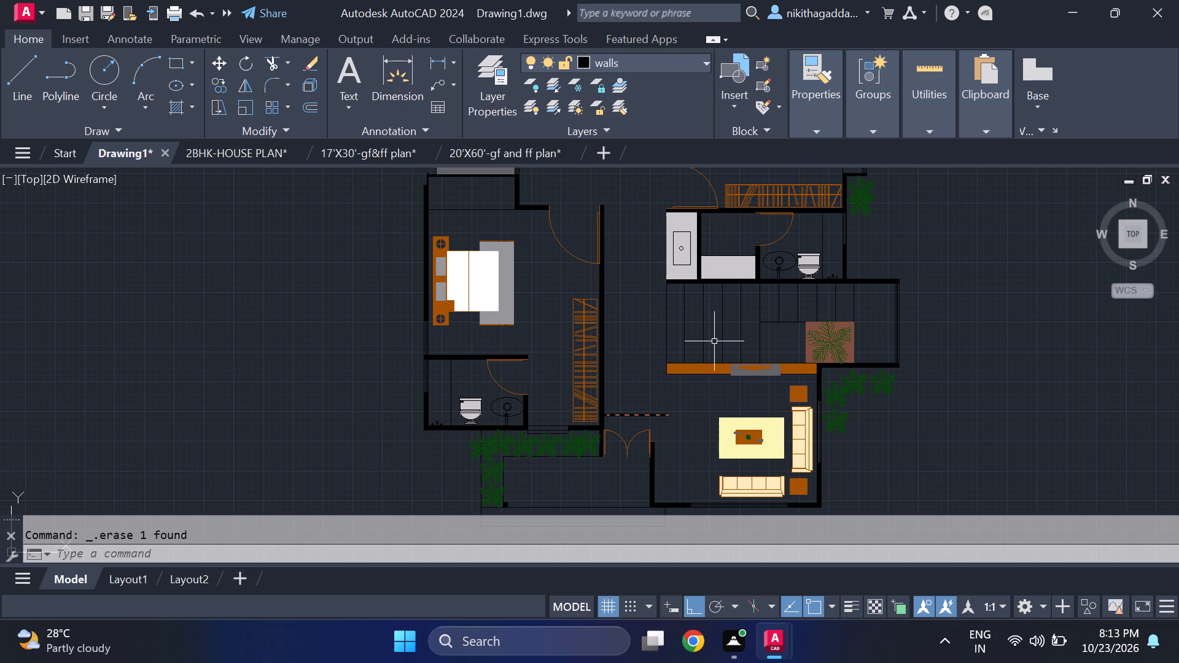
middle_drag(714, 341, 707, 395)
scroll(707, 395, down, 2)
middle_drag(656, 311, 650, 324)
scroll(656, 311, up, 1)
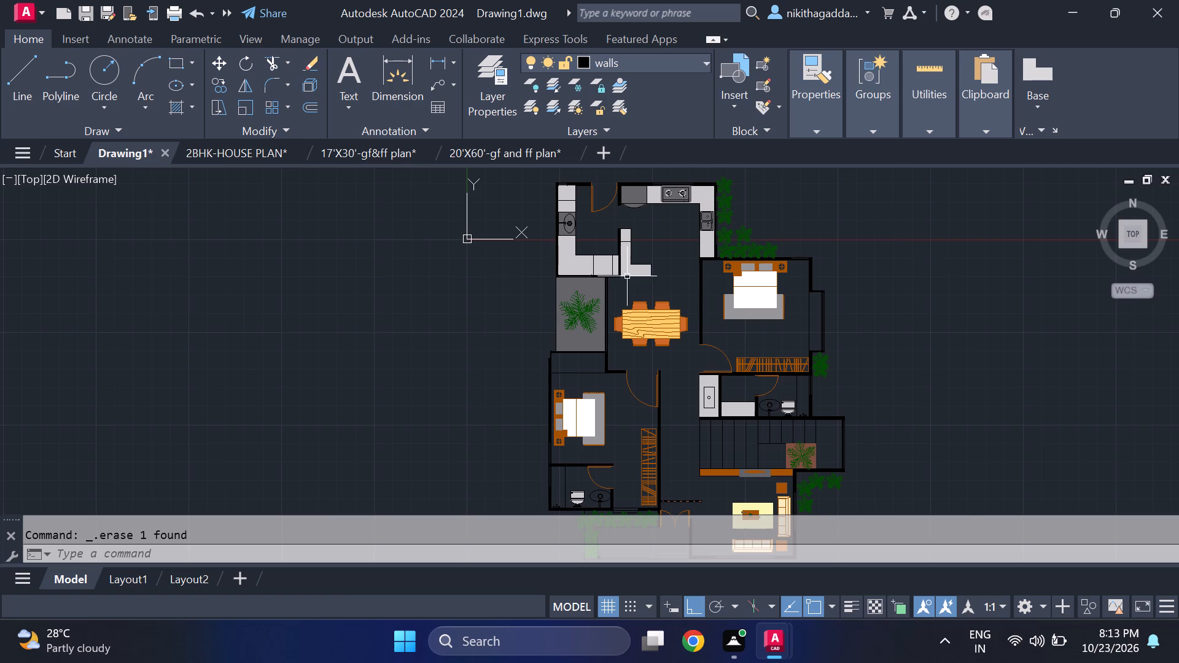
Examine the kitchen, courtyard and dining area closely, down to the wood-grain dining table.
scroll(627, 276, up, 1)
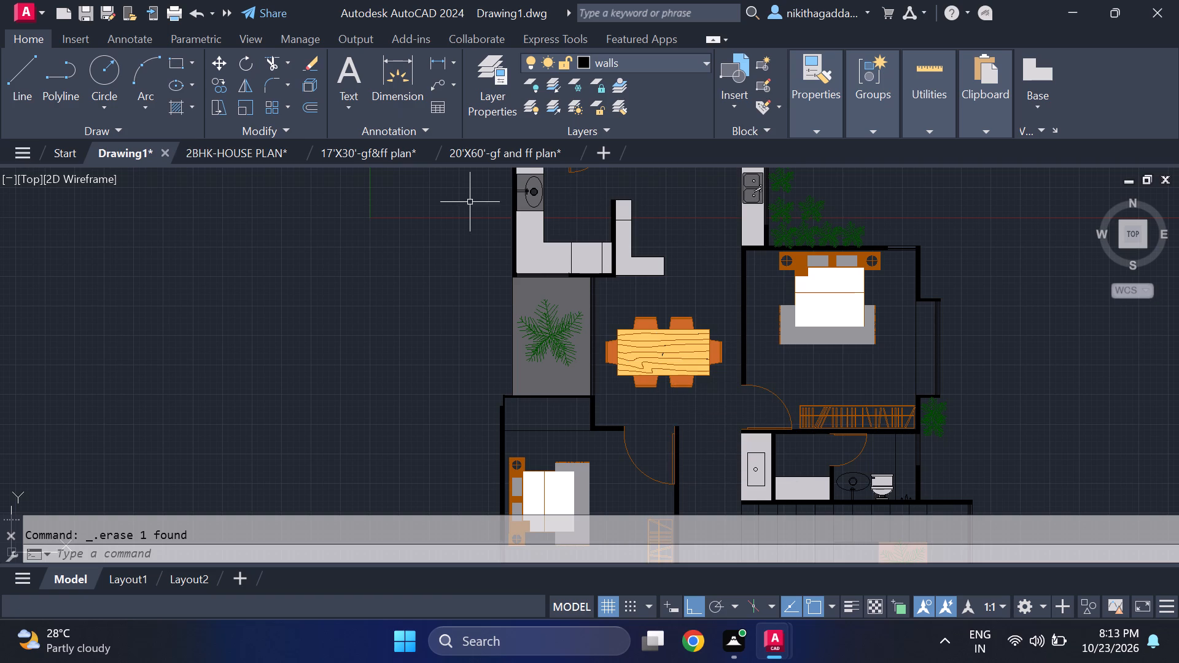
scroll(592, 280, down, 2)
middle_drag(603, 298, 571, 317)
scroll(570, 317, up, 2)
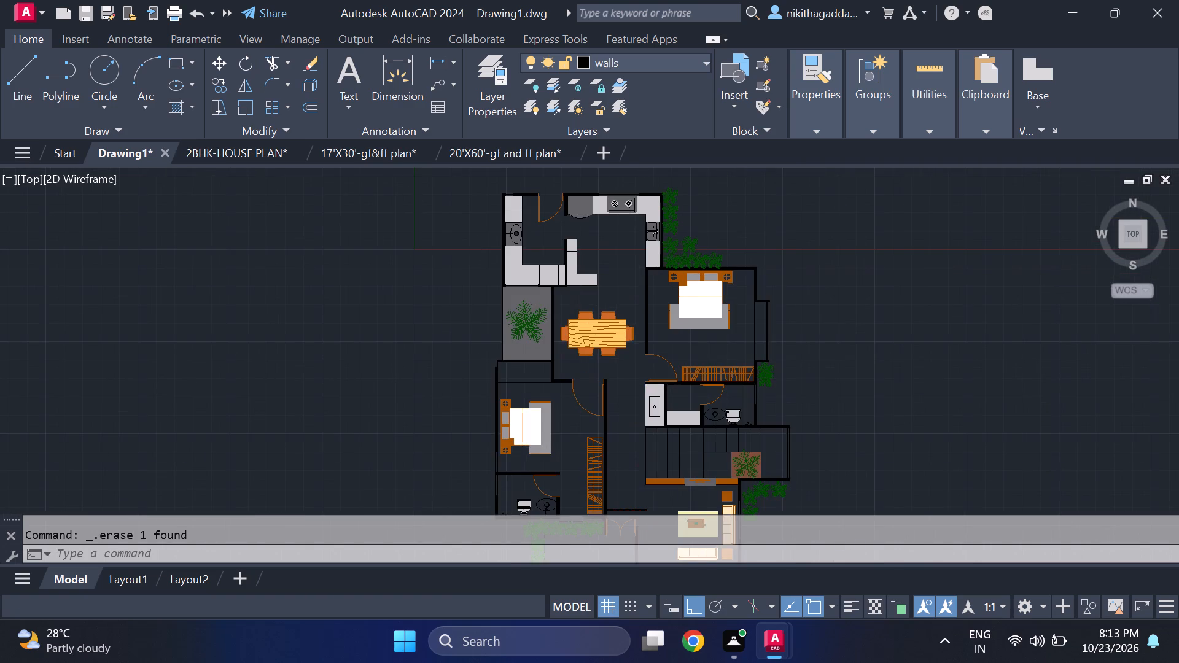
scroll(594, 263, up, 1)
scroll(594, 263, down, 4)
scroll(594, 263, up, 3)
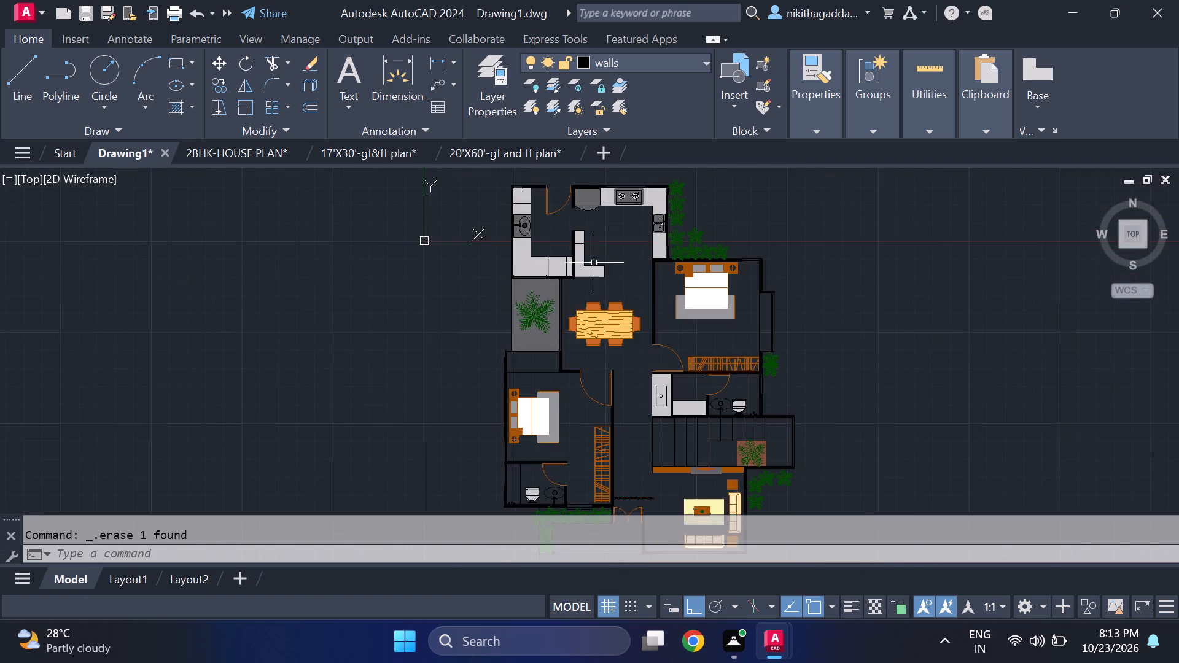
scroll(594, 263, up, 1)
middle_drag(597, 263, 608, 271)
scroll(608, 266, up, 2)
scroll(608, 266, down, 4)
scroll(620, 290, up, 3)
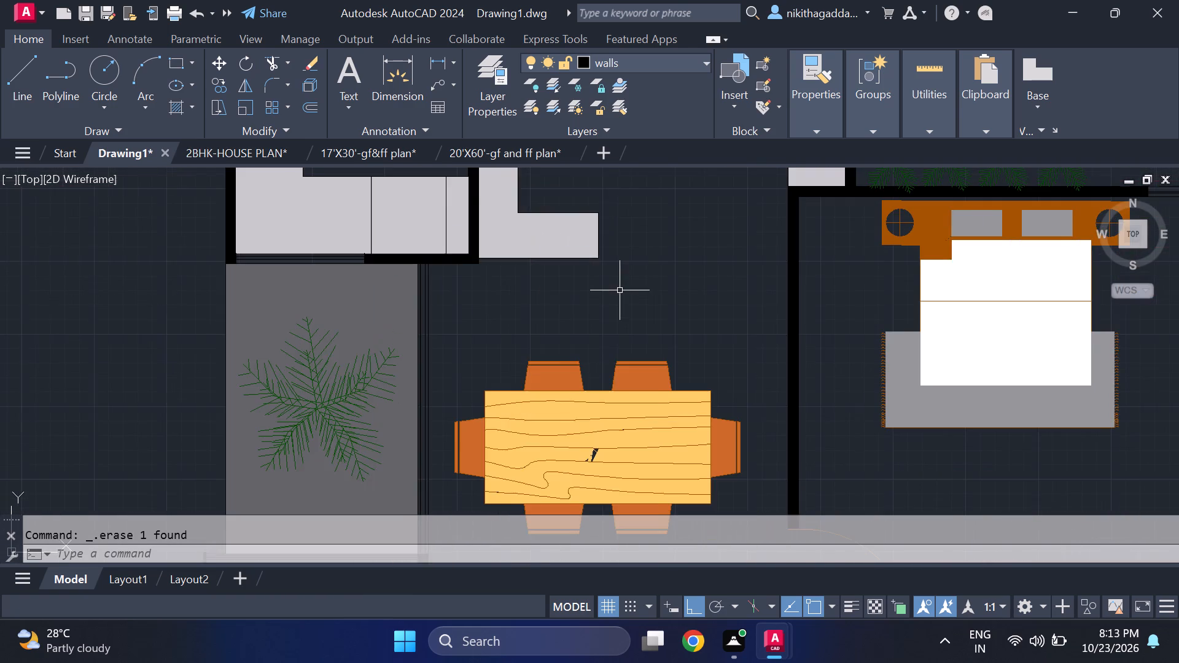
middle_drag(620, 290, 580, 330)
scroll(569, 318, down, 3)
scroll(586, 307, up, 3)
scroll(589, 309, down, 3)
scroll(541, 386, up, 3)
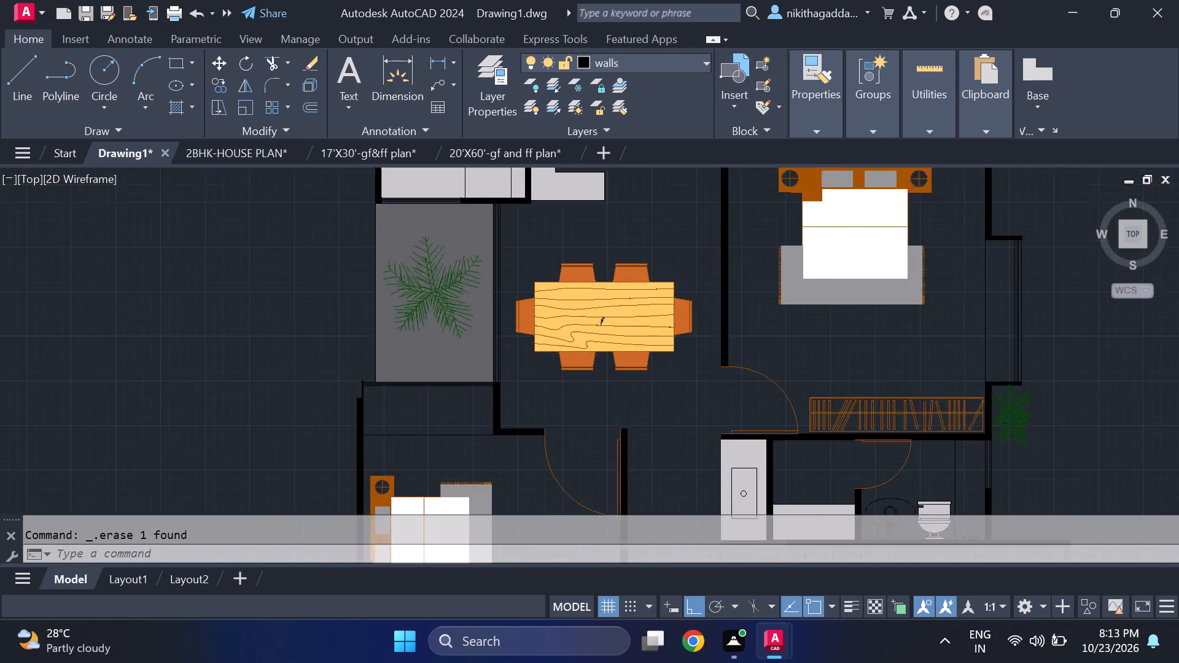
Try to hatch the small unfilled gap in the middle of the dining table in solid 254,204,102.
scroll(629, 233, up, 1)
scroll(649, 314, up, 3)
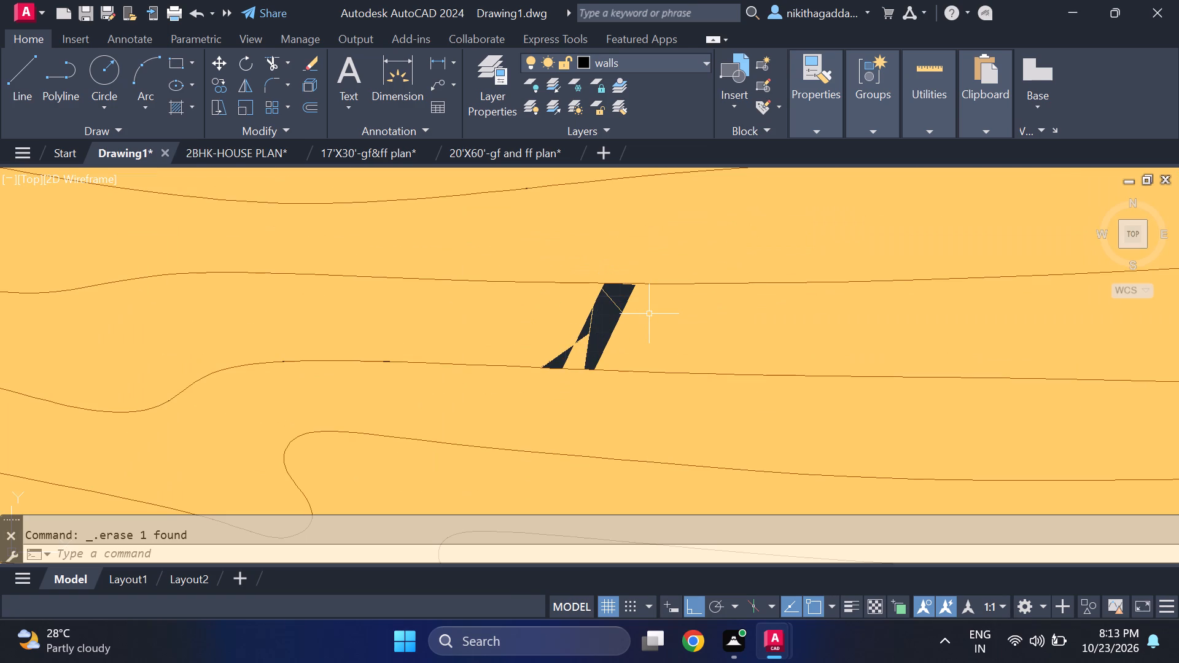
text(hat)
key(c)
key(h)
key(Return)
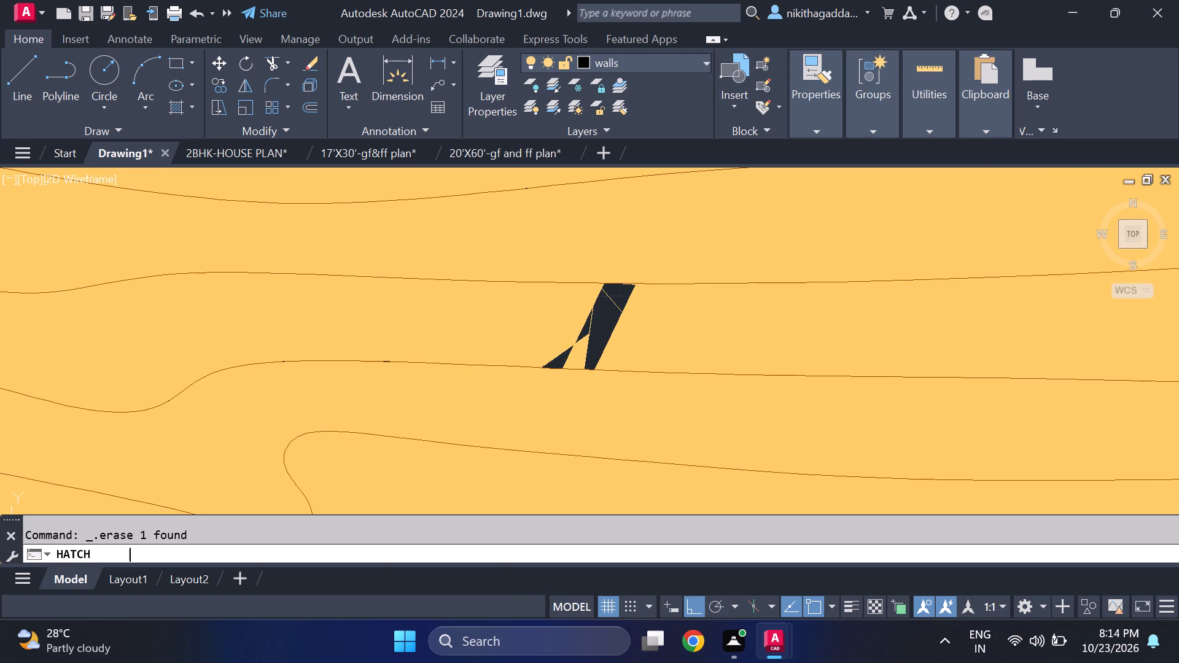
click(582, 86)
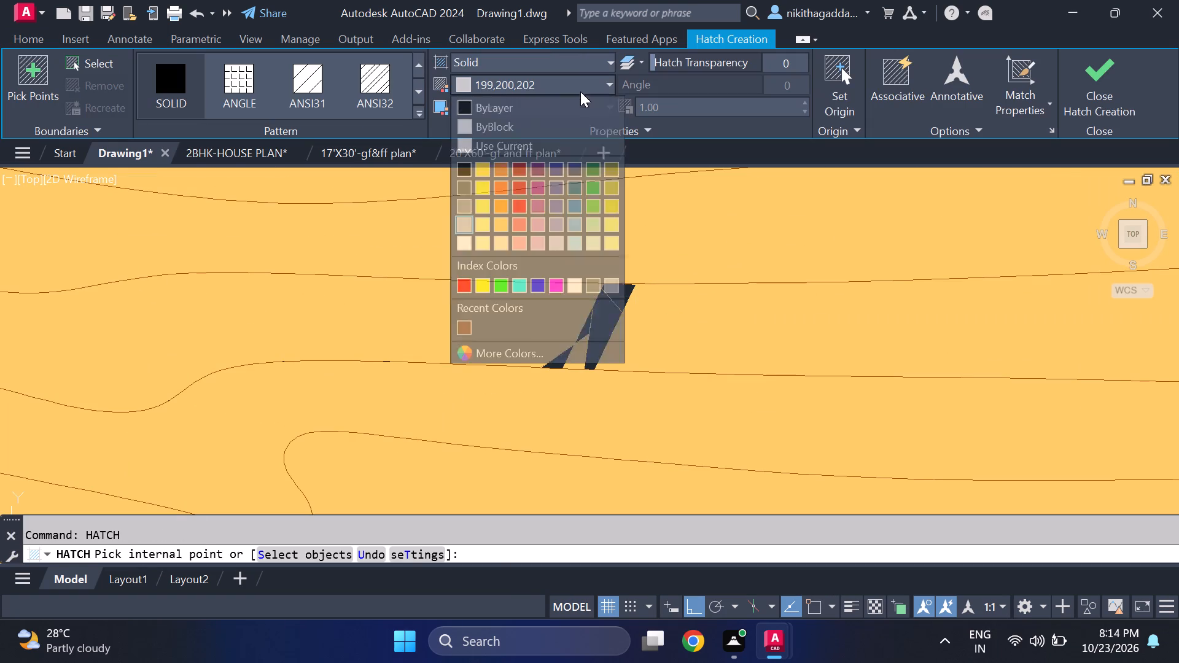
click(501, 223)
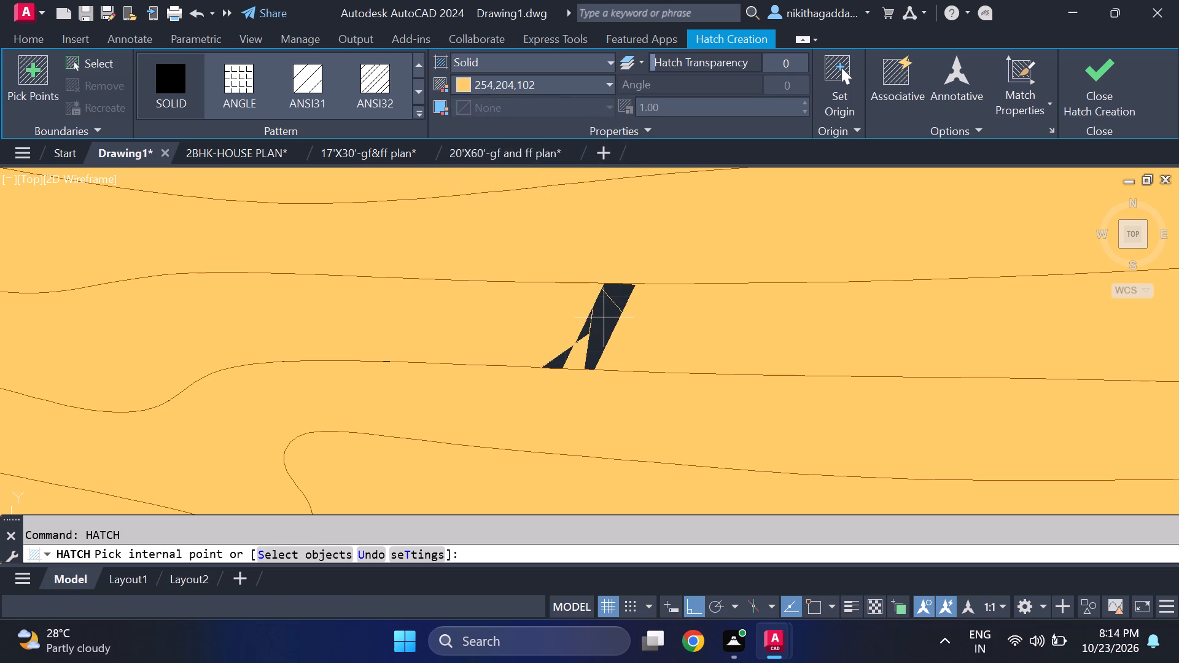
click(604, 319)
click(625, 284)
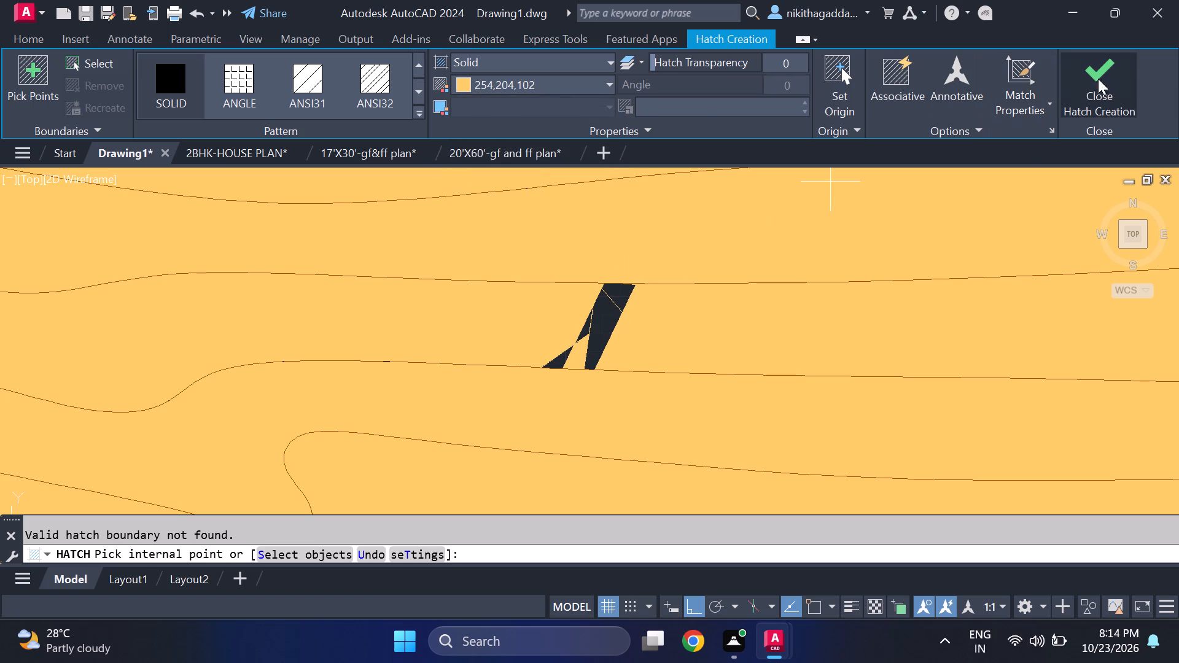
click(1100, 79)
Hatch both entrance steps south of the porch with a solid fill in colour 199,200,202.
scroll(783, 334, down, 9)
scroll(802, 365, up, 3)
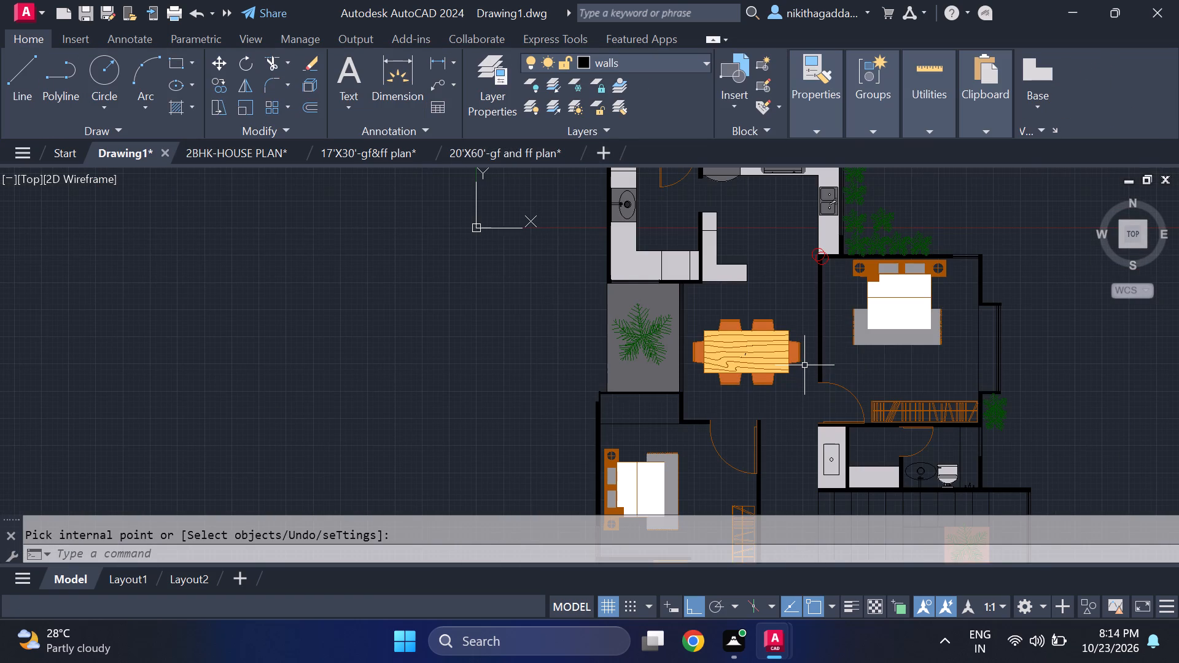
middle_drag(835, 424, 720, 303)
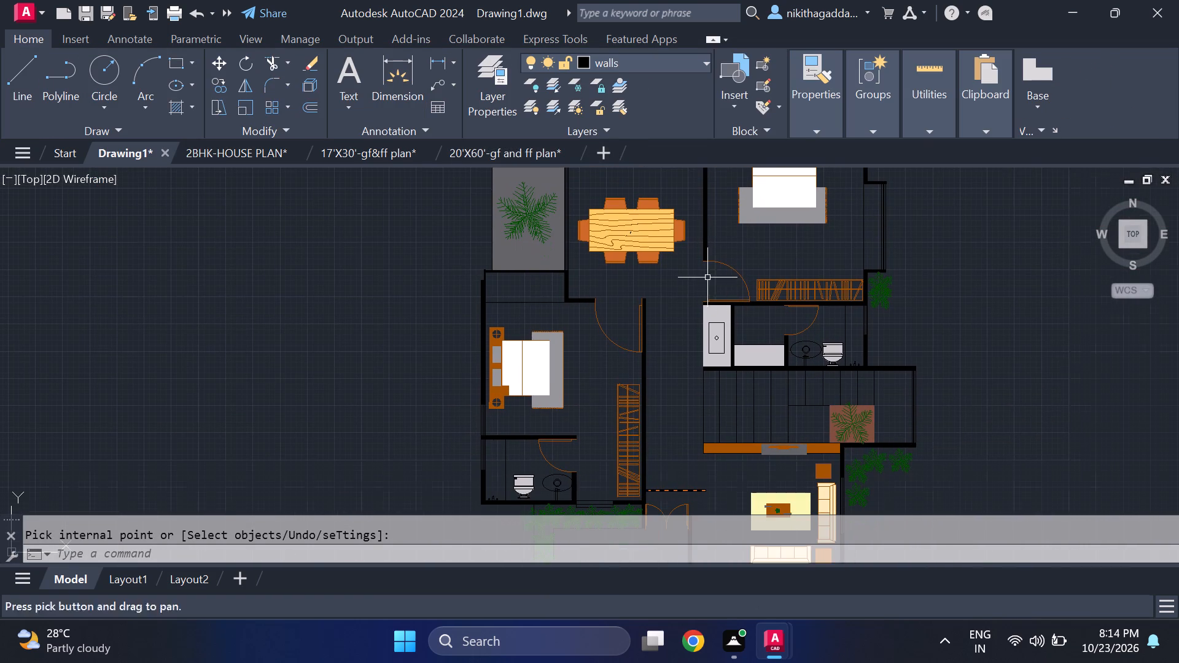
middle_drag(713, 433, 698, 417)
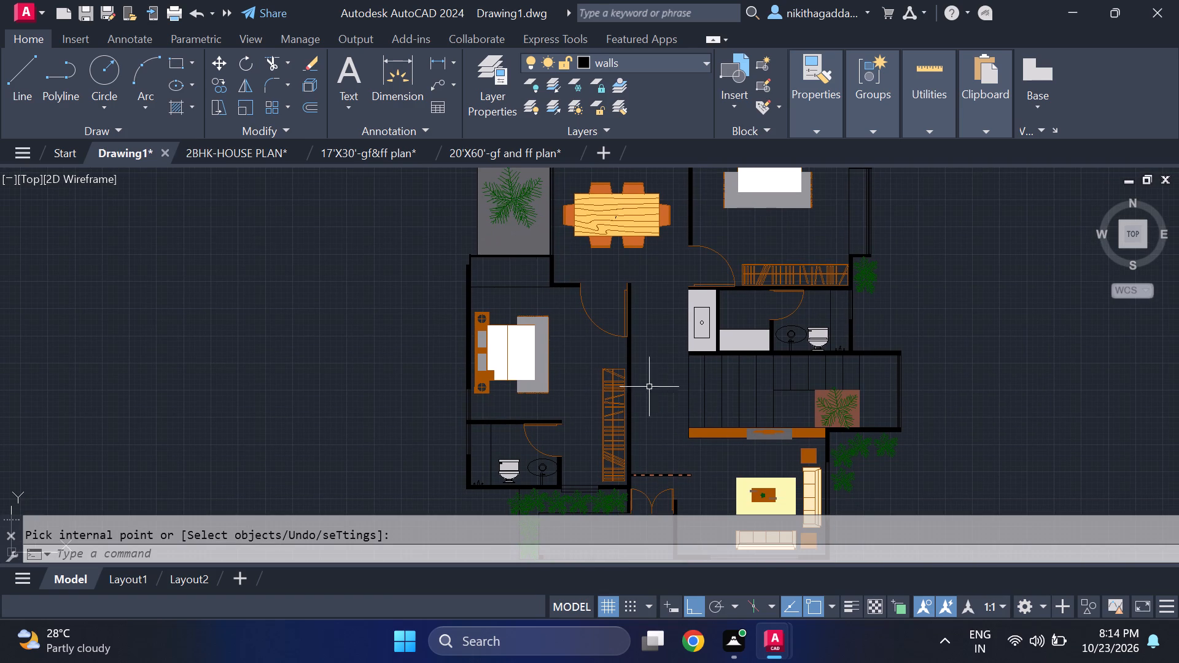
middle_drag(675, 380, 639, 316)
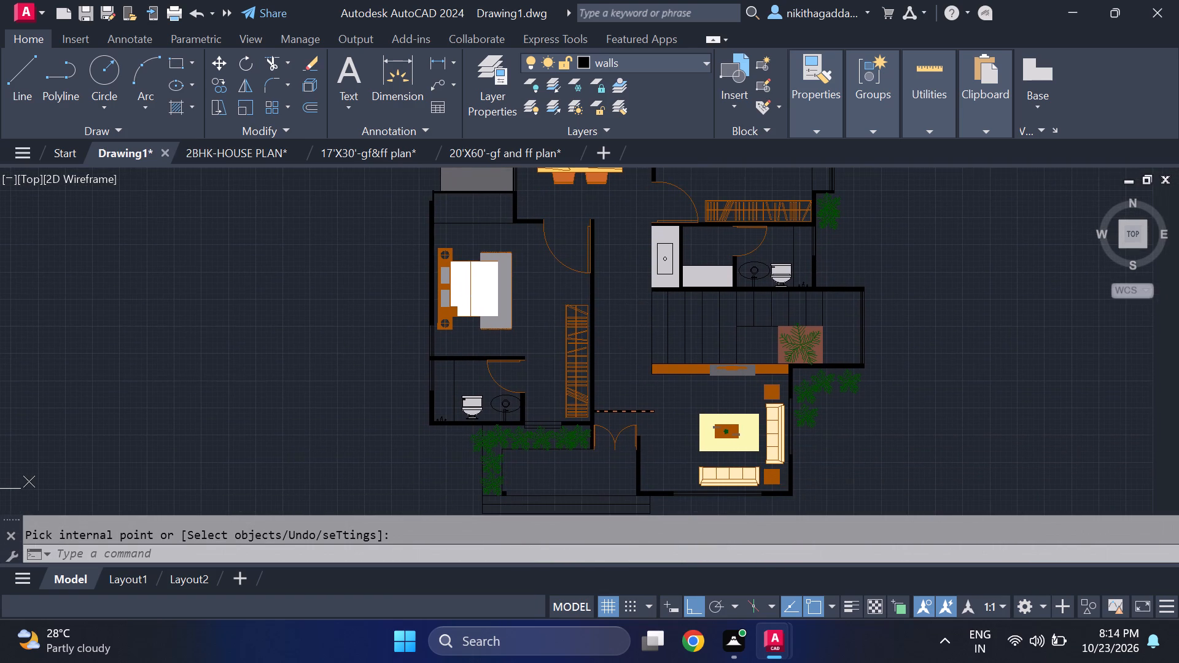
middle_drag(639, 316, 637, 312)
middle_drag(572, 456, 566, 382)
scroll(572, 455, up, 1)
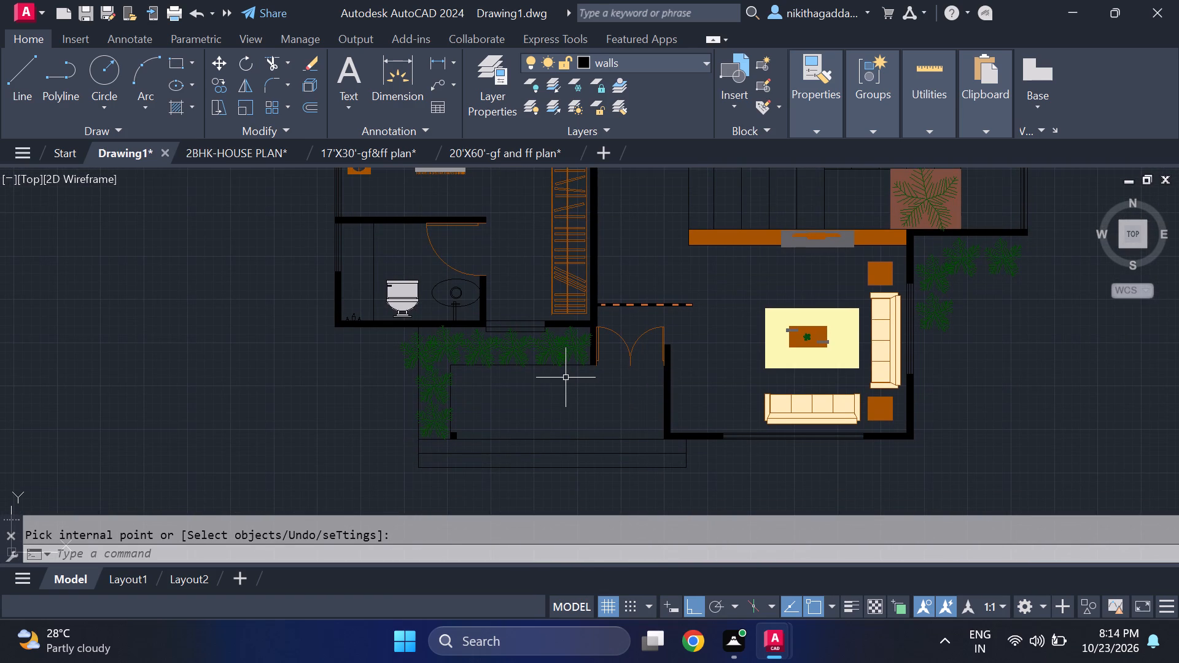
scroll(566, 378, down, 2)
middle_drag(566, 379, 604, 441)
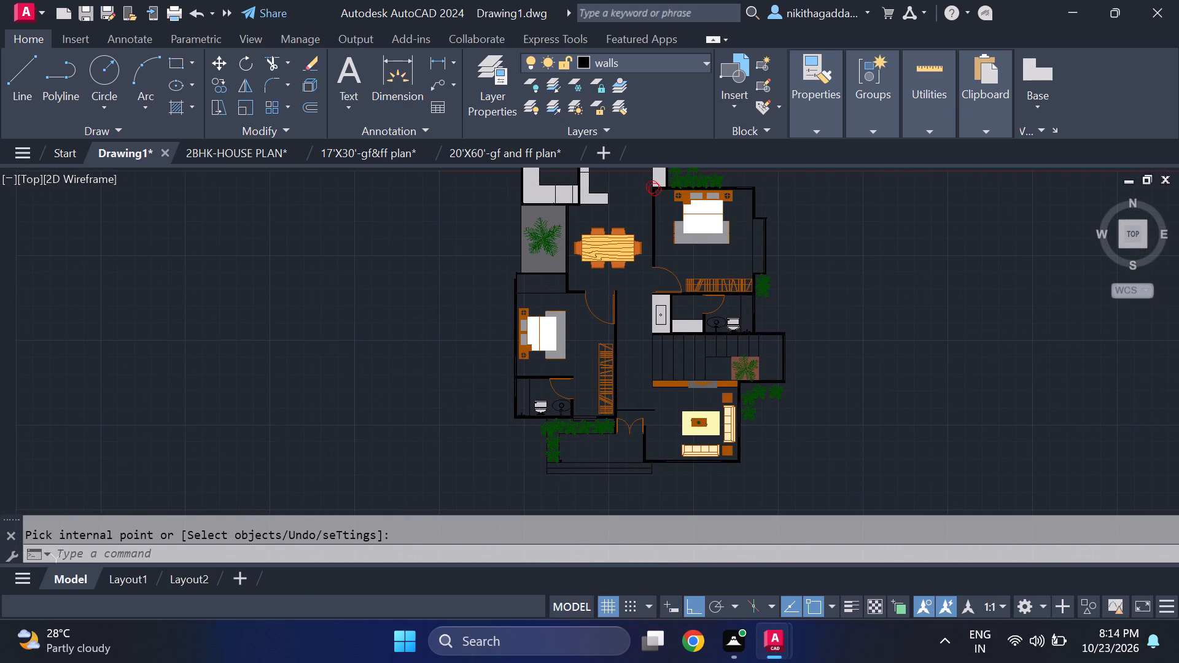
text(hat)
text(ch)
key(Return)
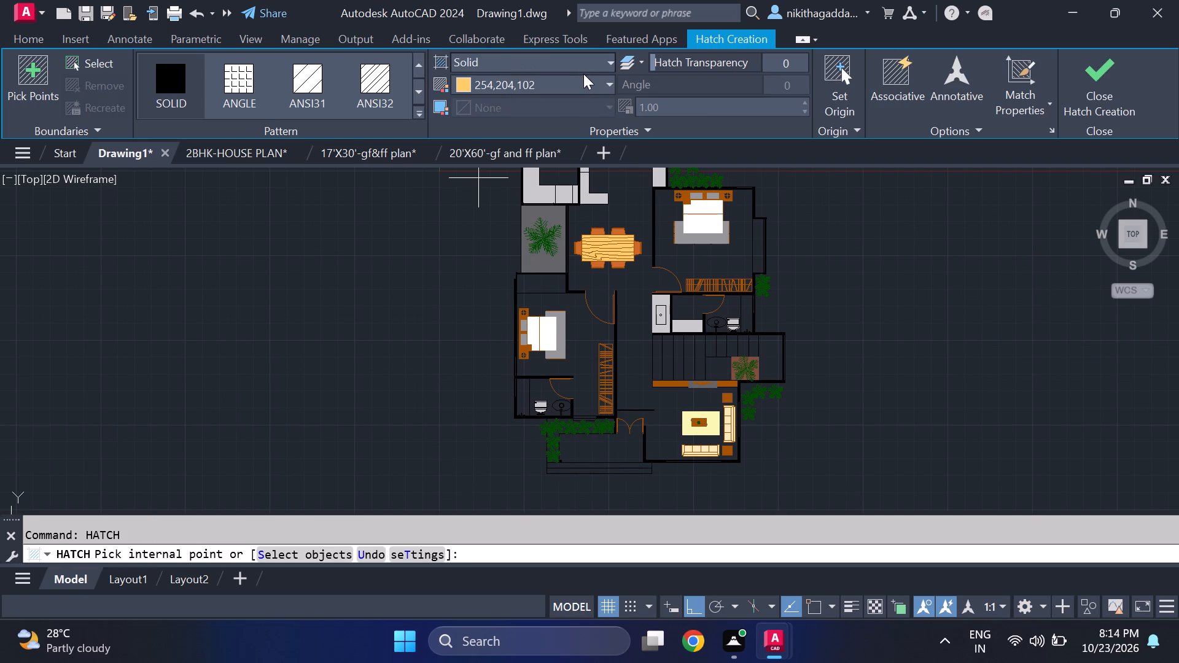
click(586, 82)
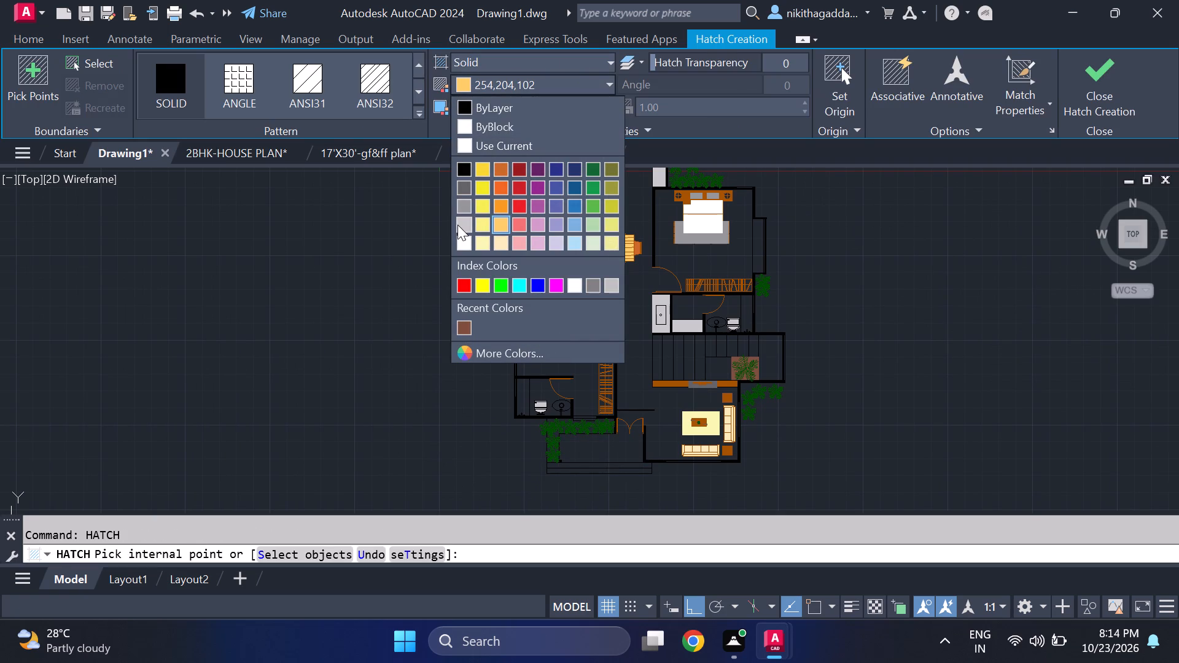
click(457, 225)
scroll(585, 481, up, 1)
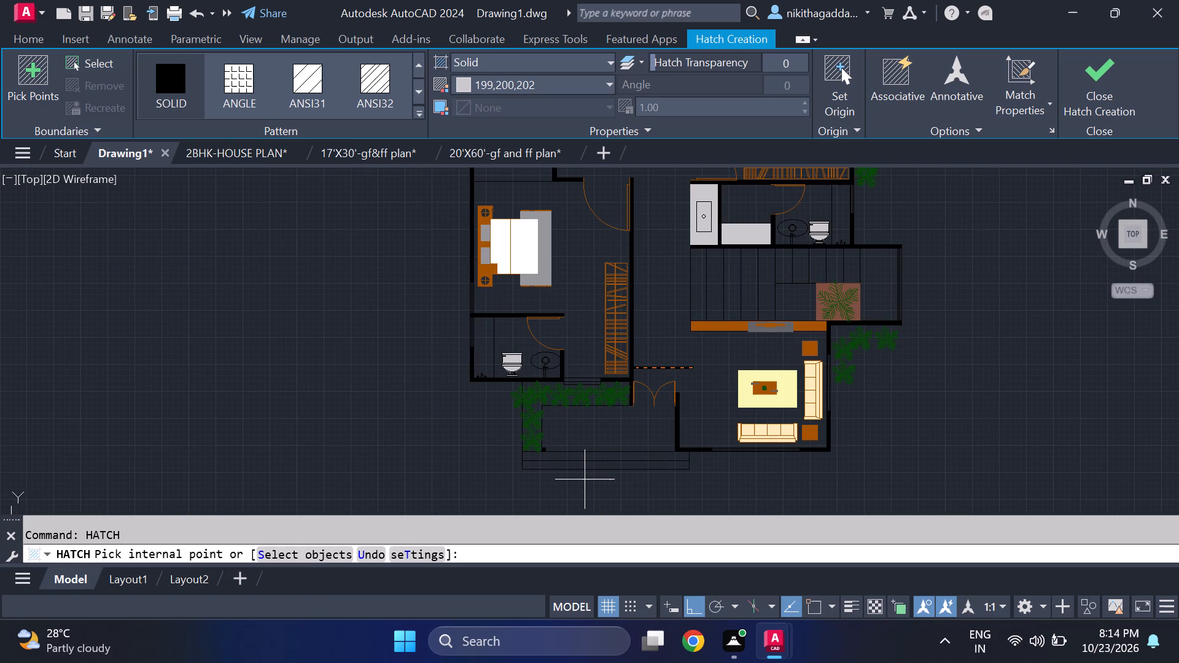
click(586, 469)
scroll(589, 463, up, 3)
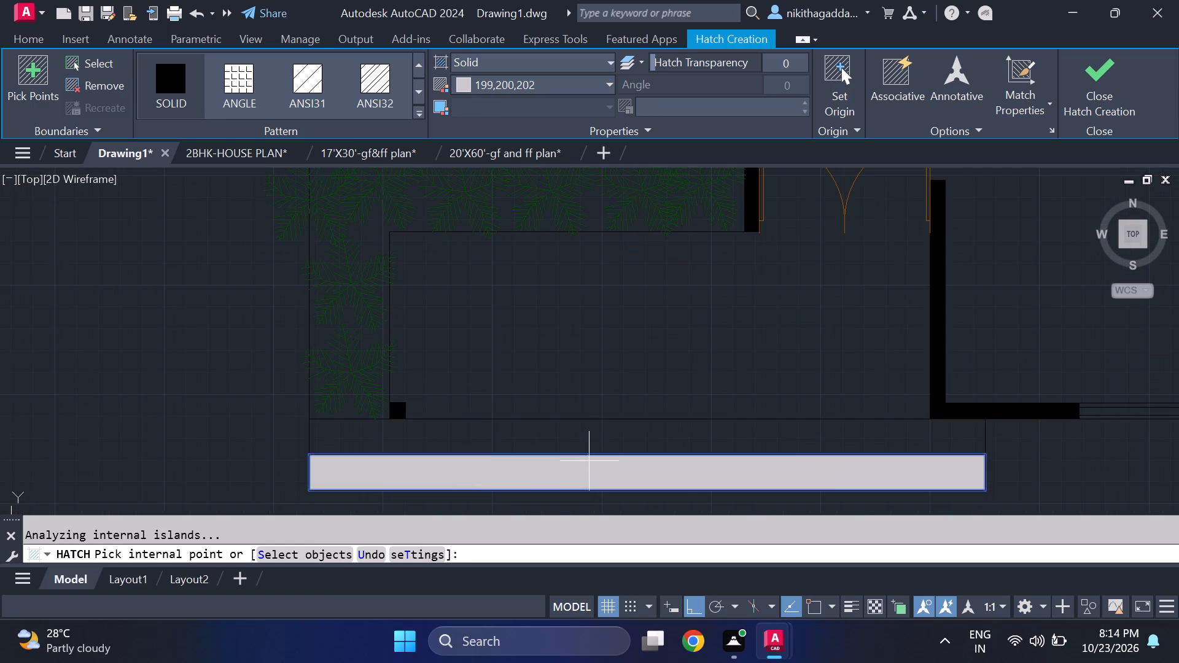
click(591, 430)
click(1091, 91)
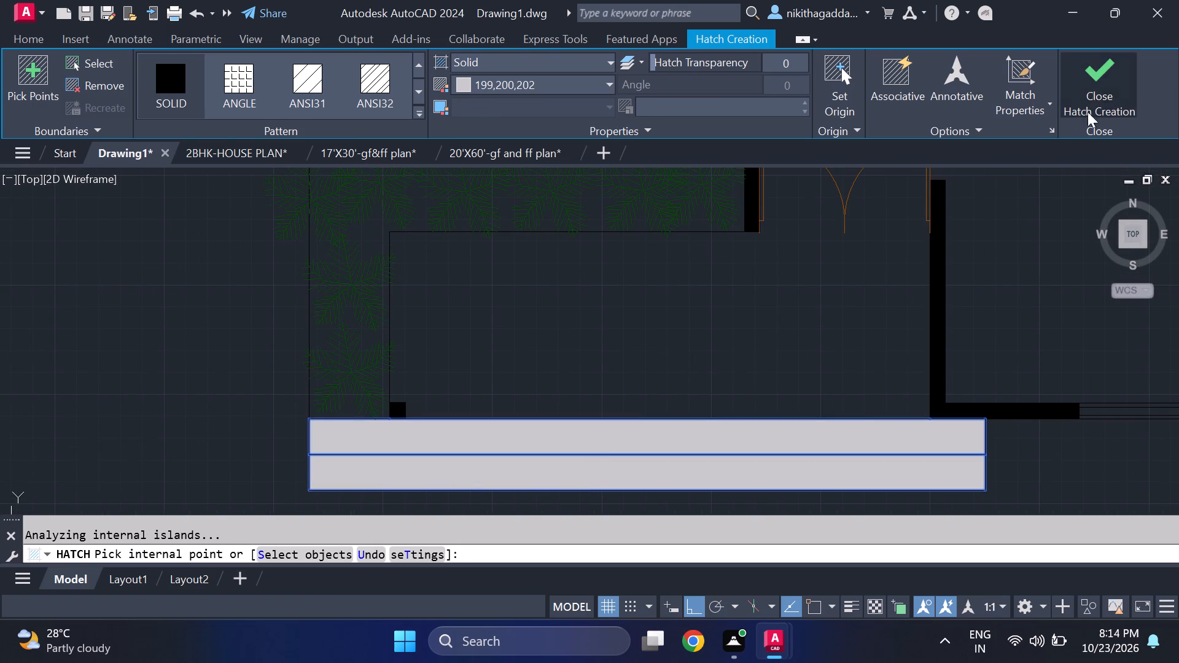
Change the colour of the entrance steps' solid hatch to 147,149,152.
scroll(753, 424, down, 4)
scroll(760, 382, up, 1)
middle_drag(763, 386, 766, 419)
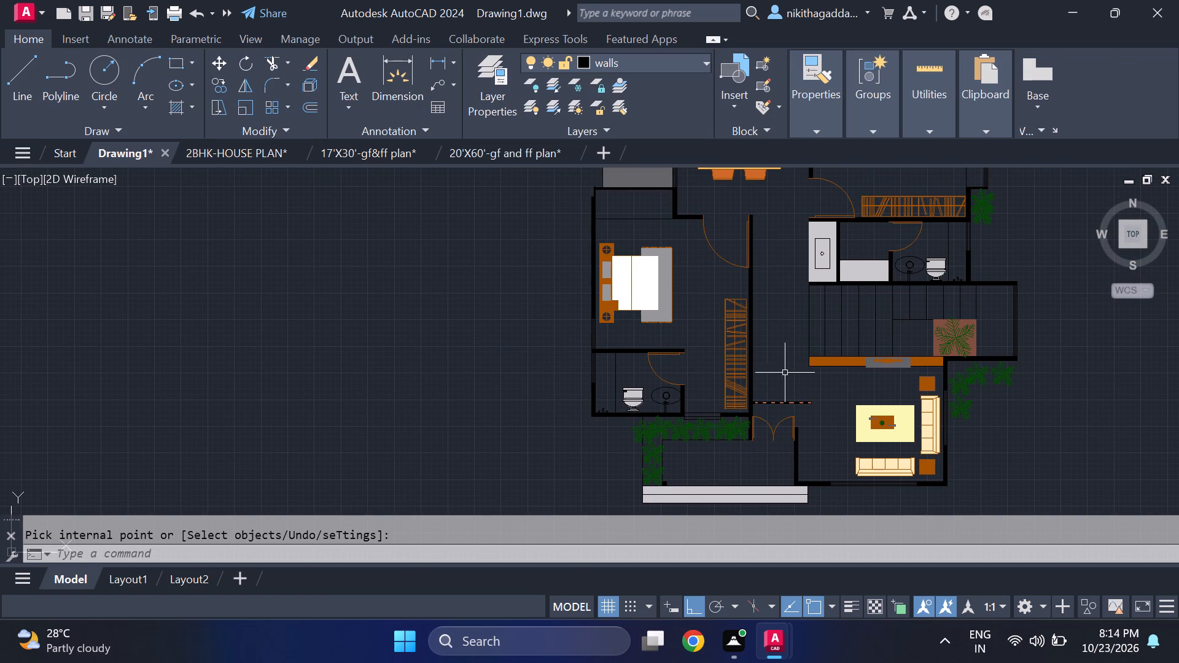
middle_drag(801, 478, 819, 382)
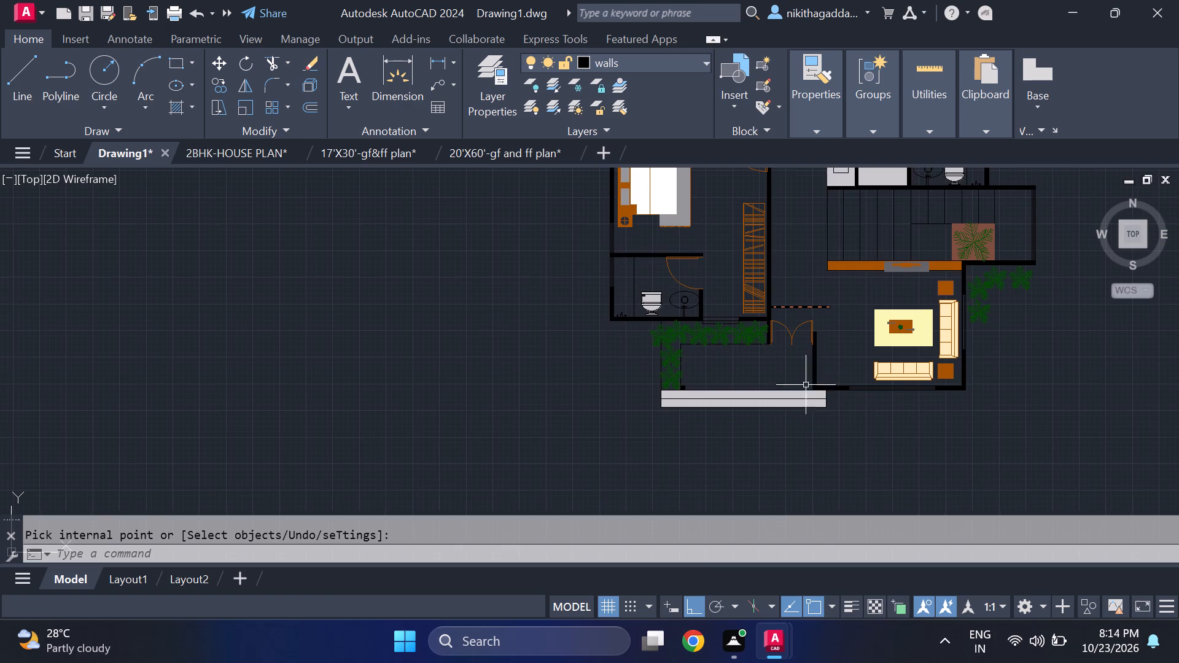
scroll(789, 390, up, 3)
click(749, 394)
click(577, 83)
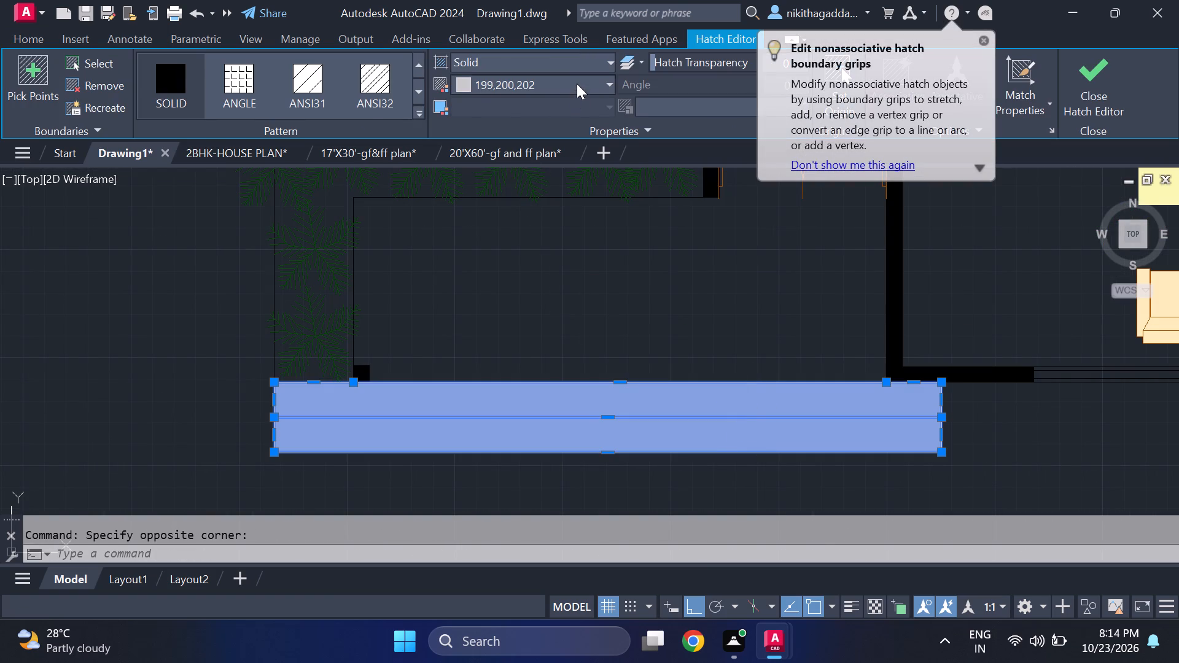
click(464, 188)
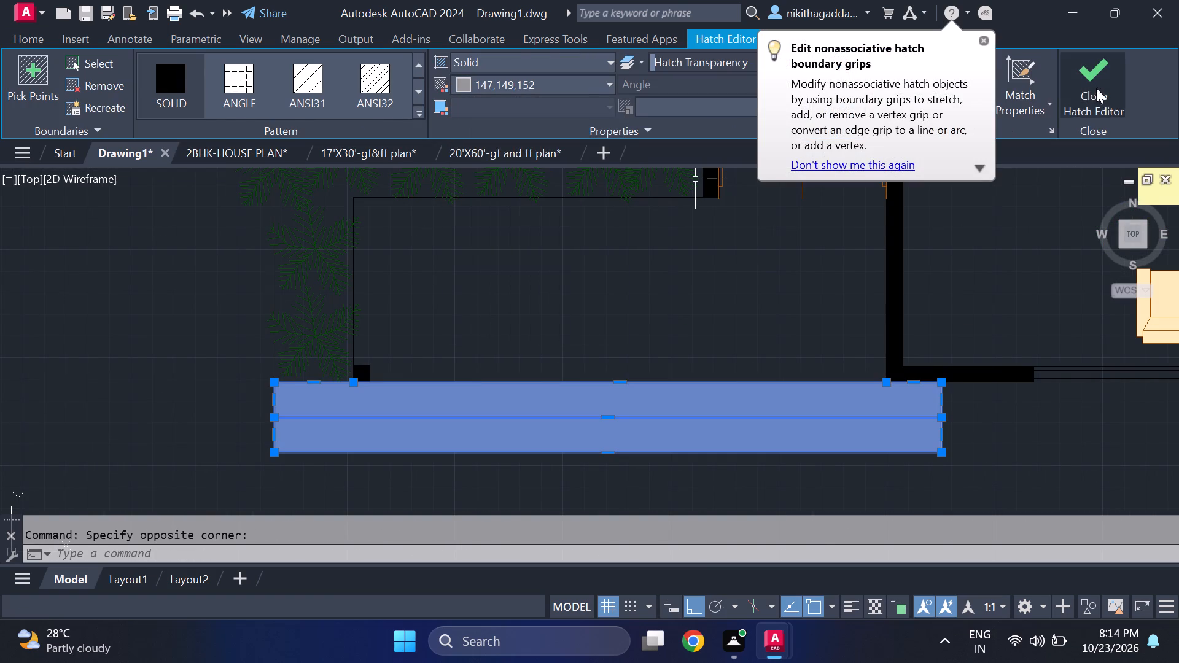
click(1097, 87)
Examine the whole floor plan, from the entrance steps and living room up to the bedrooms and kitchen.
scroll(827, 362, down, 5)
middle_drag(796, 317, 790, 366)
scroll(792, 367, up, 2)
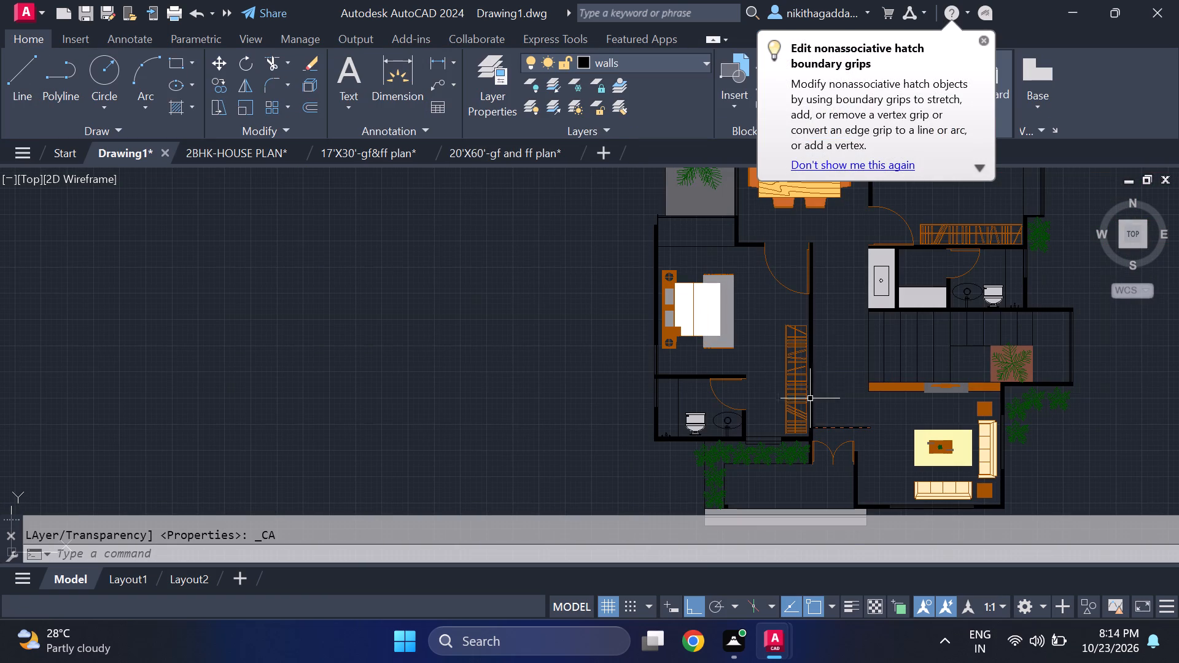
middle_drag(868, 354, 846, 408)
scroll(852, 362, down, 1)
middle_drag(838, 398, 822, 384)
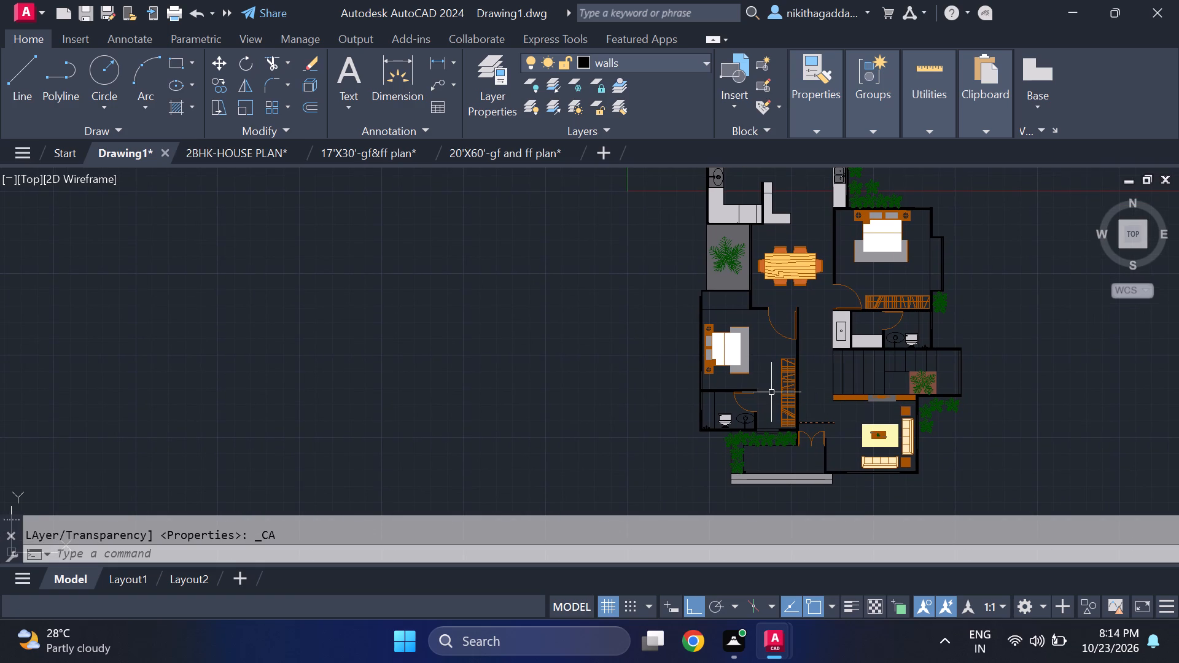
middle_drag(841, 387, 841, 401)
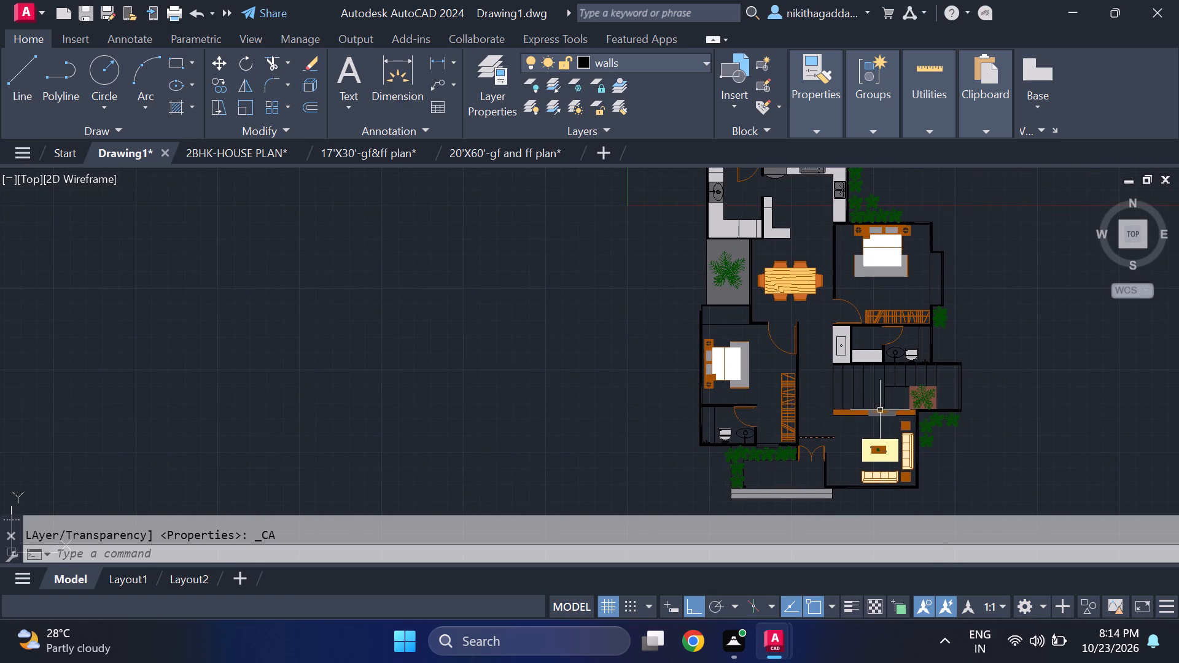
scroll(891, 418, up, 5)
scroll(871, 408, down, 5)
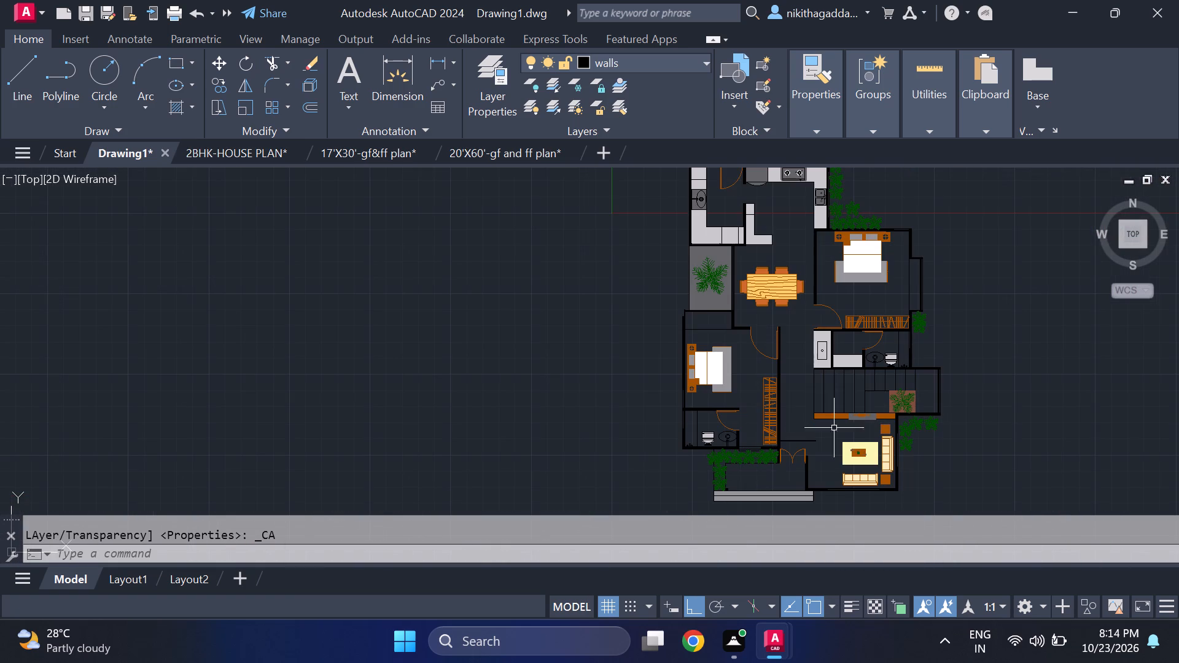
Examine the plan around the staircase, the dining area and the narrow strip between the planted courtyard and the bedroom for unfilled areas.
scroll(823, 403, up, 2)
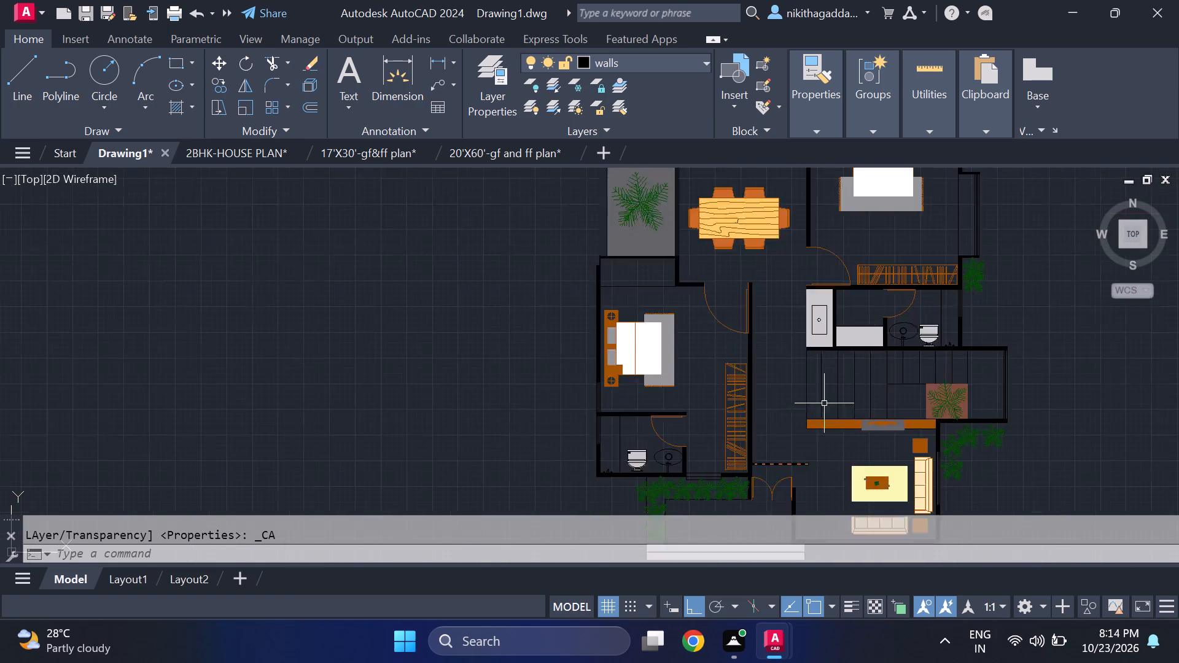
scroll(824, 403, up, 2)
scroll(847, 417, down, 4)
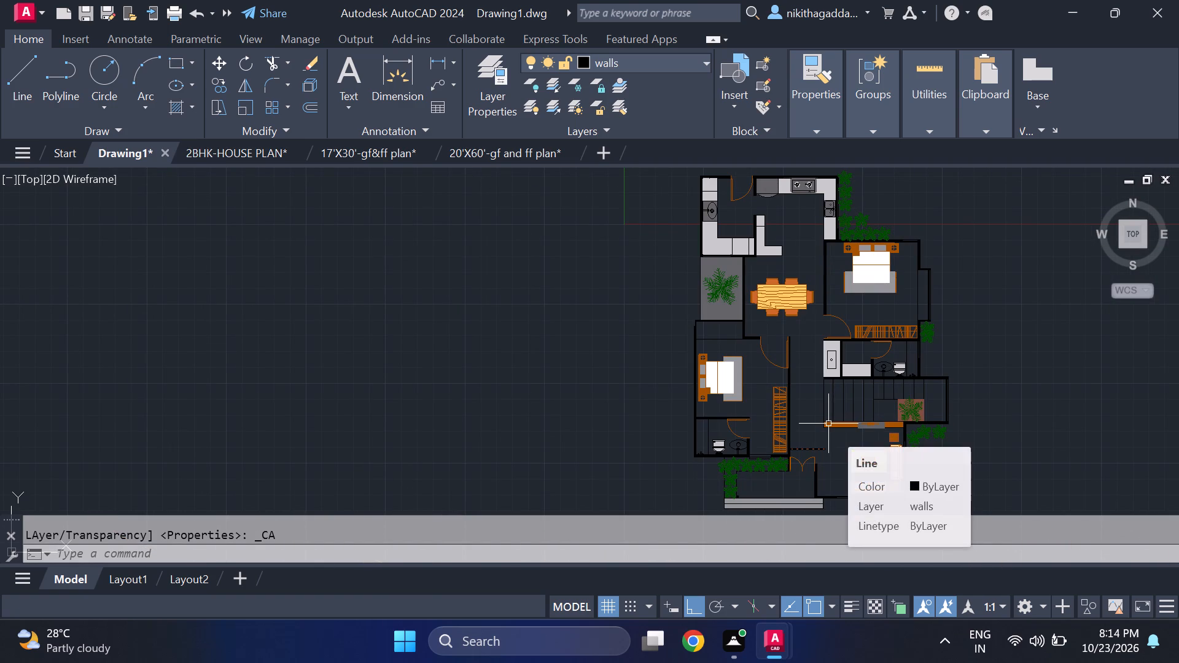
scroll(825, 347, up, 2)
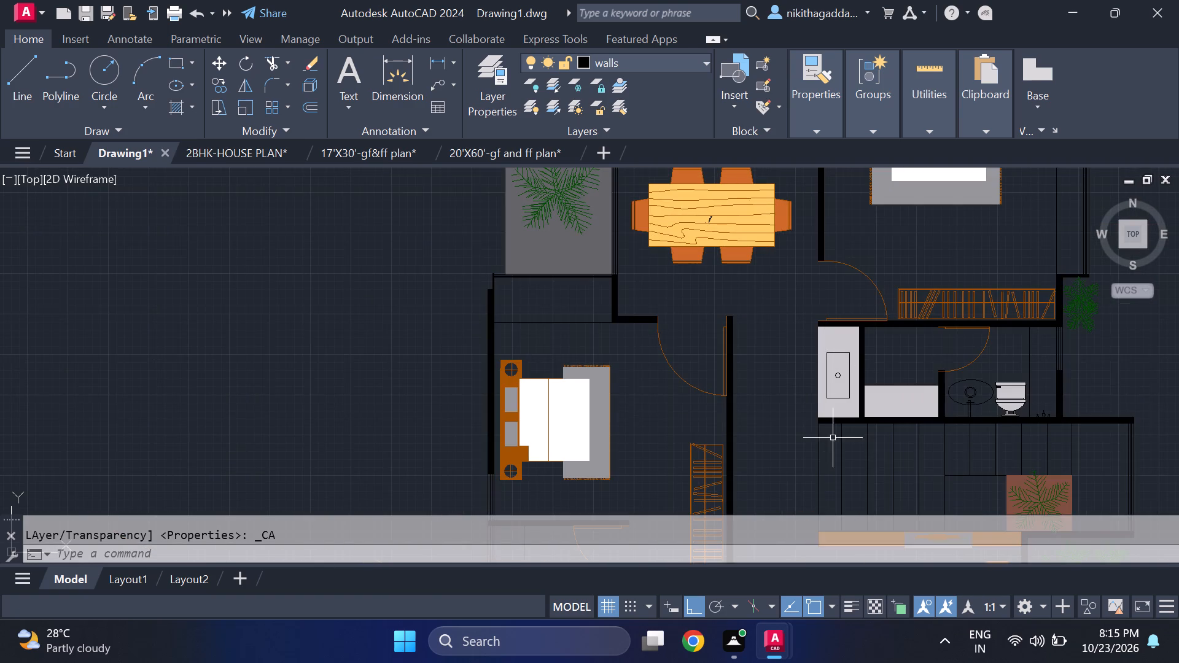
scroll(835, 467, down, 2)
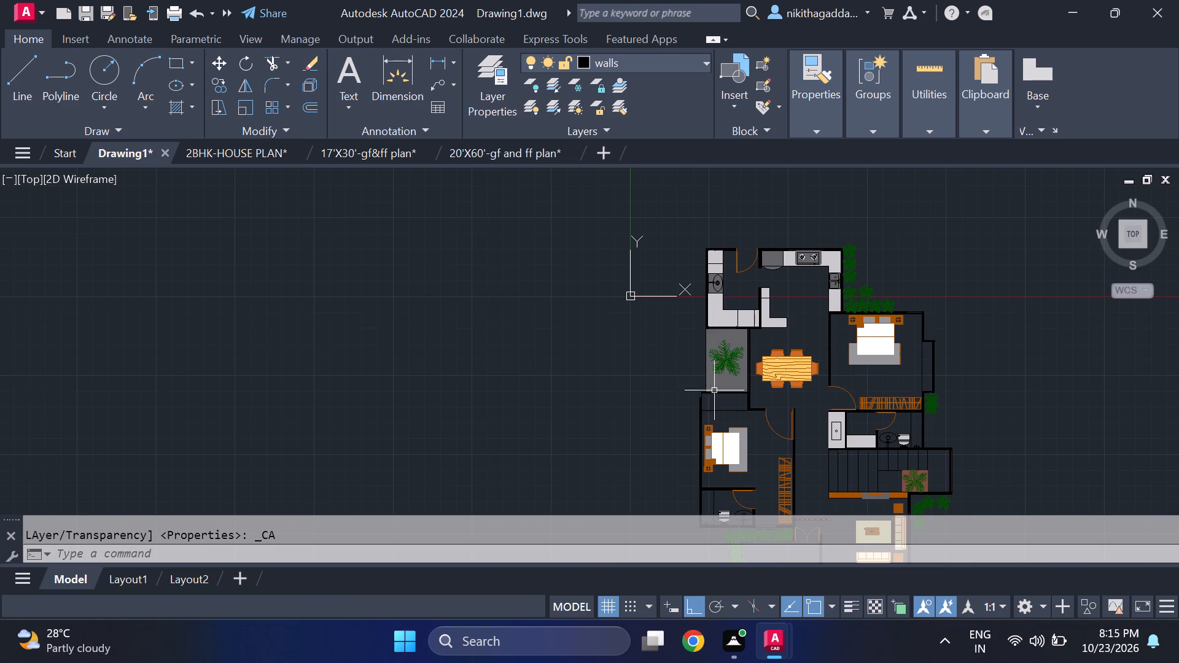
scroll(711, 403, up, 3)
middle_drag(760, 405, 638, 435)
scroll(637, 435, up, 1)
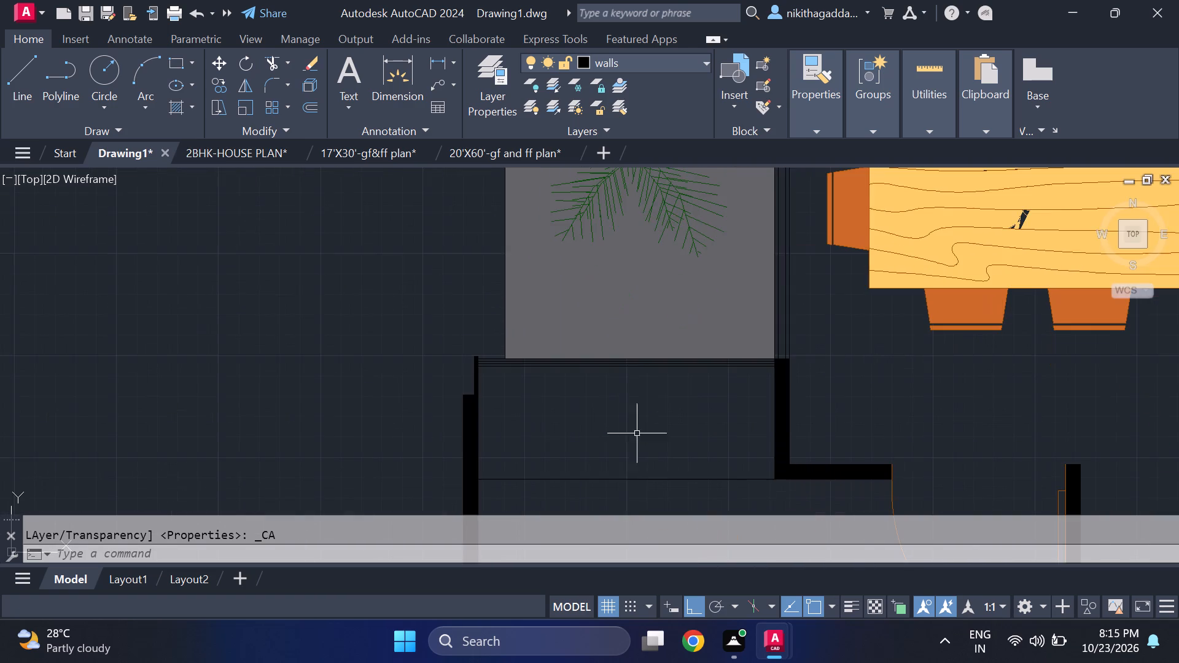
scroll(645, 389, down, 4)
scroll(652, 394, up, 2)
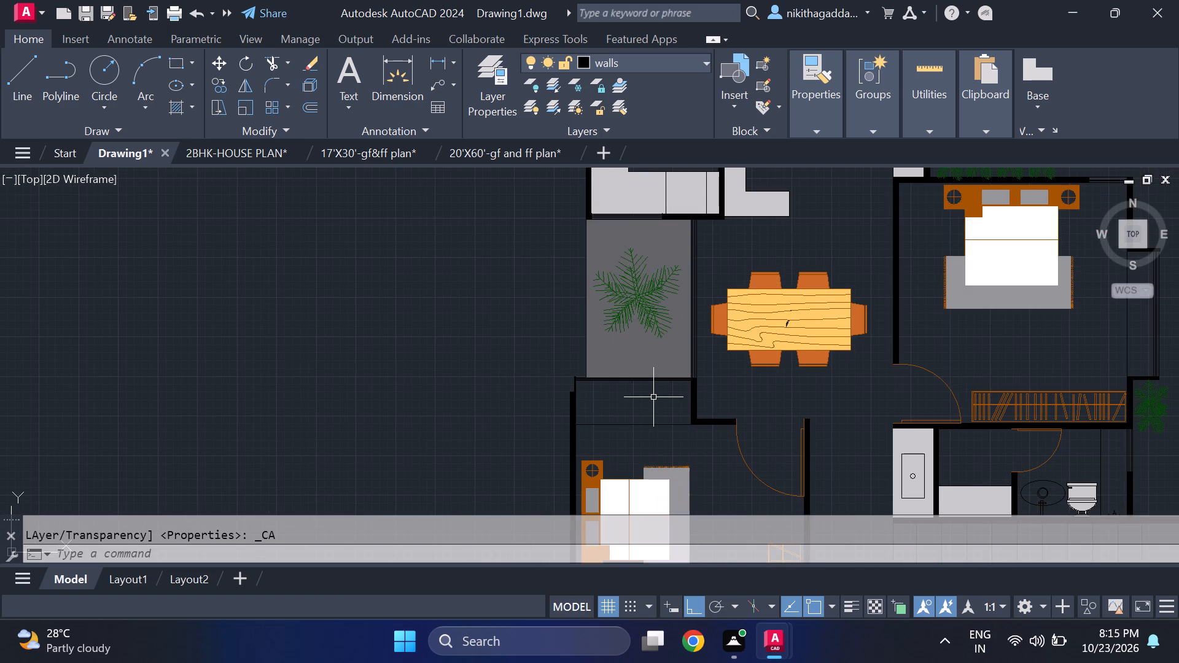
scroll(653, 397, up, 1)
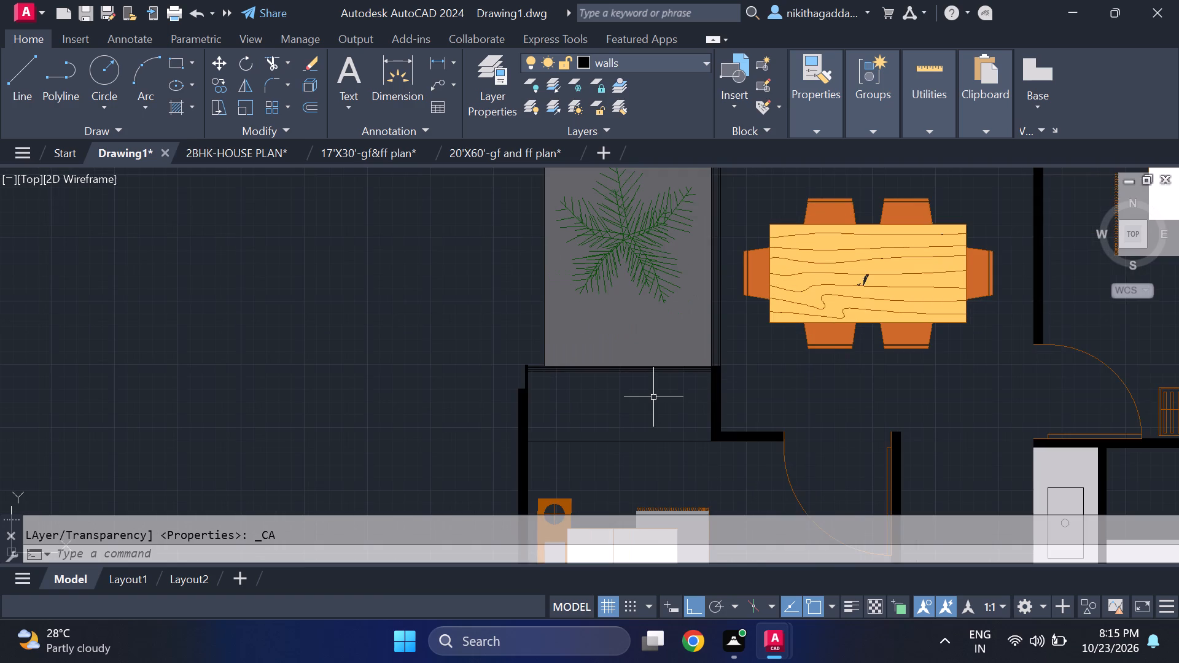
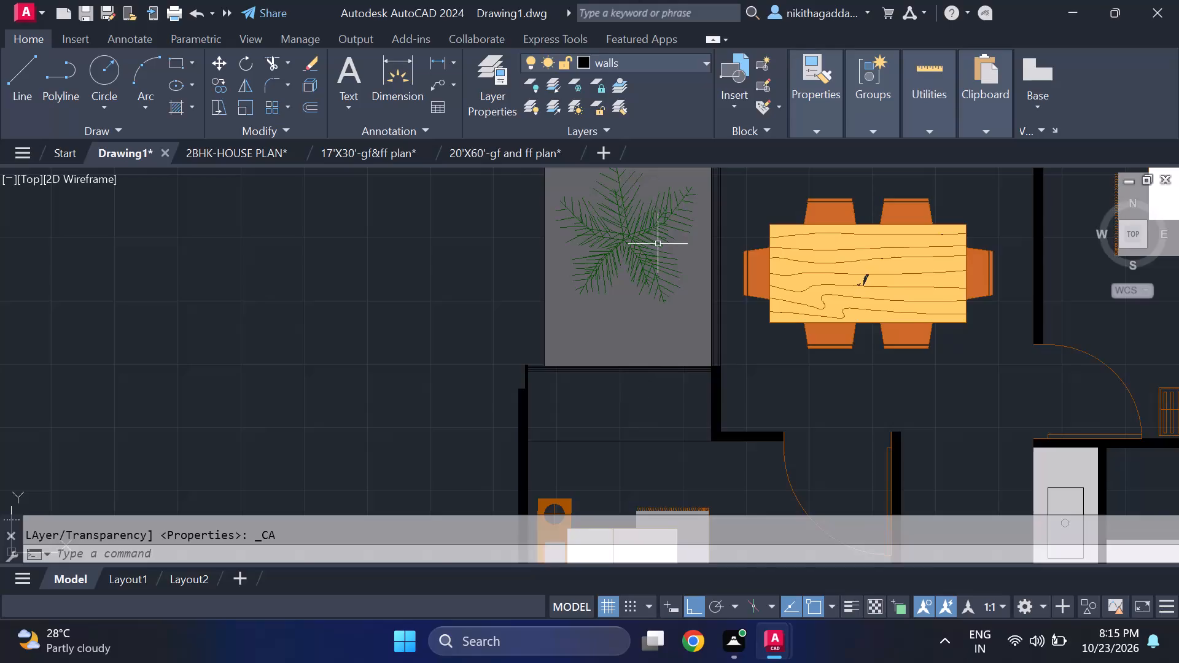
Examine the whole floor plan, from the kitchen and dining area down to the bedrooms, staircase, living room and entrance steps.
scroll(651, 273, down, 4)
scroll(641, 287, up, 2)
middle_drag(680, 268, 691, 345)
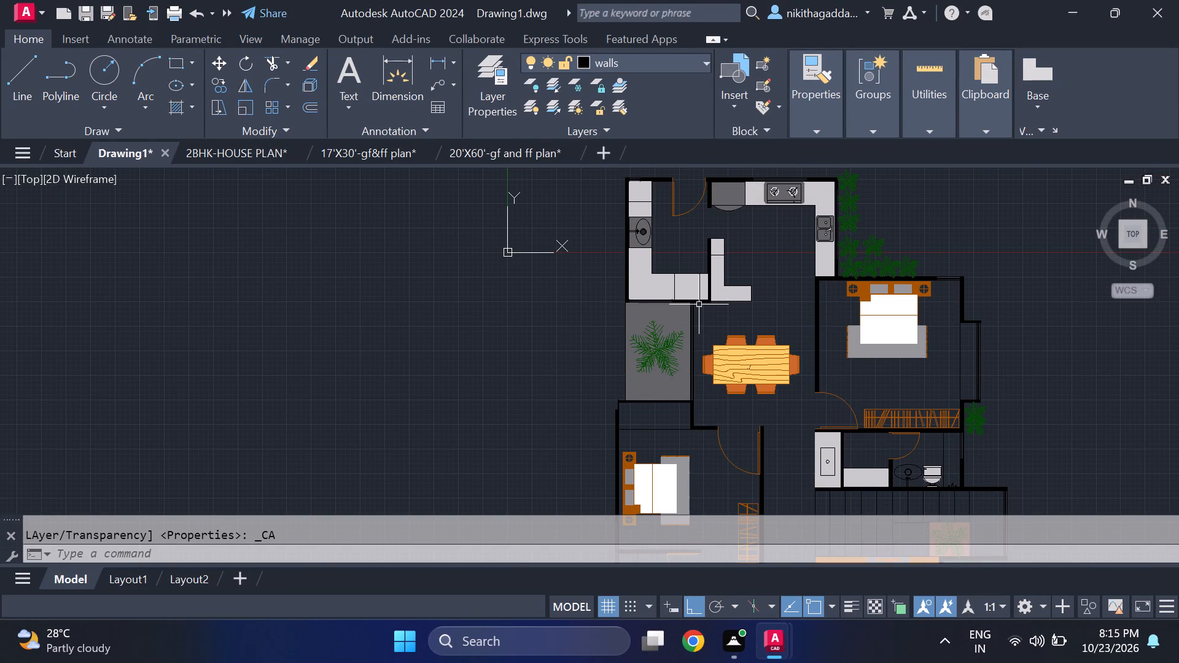
scroll(738, 293, up, 1)
middle_drag(736, 298, 723, 355)
scroll(716, 325, up, 1)
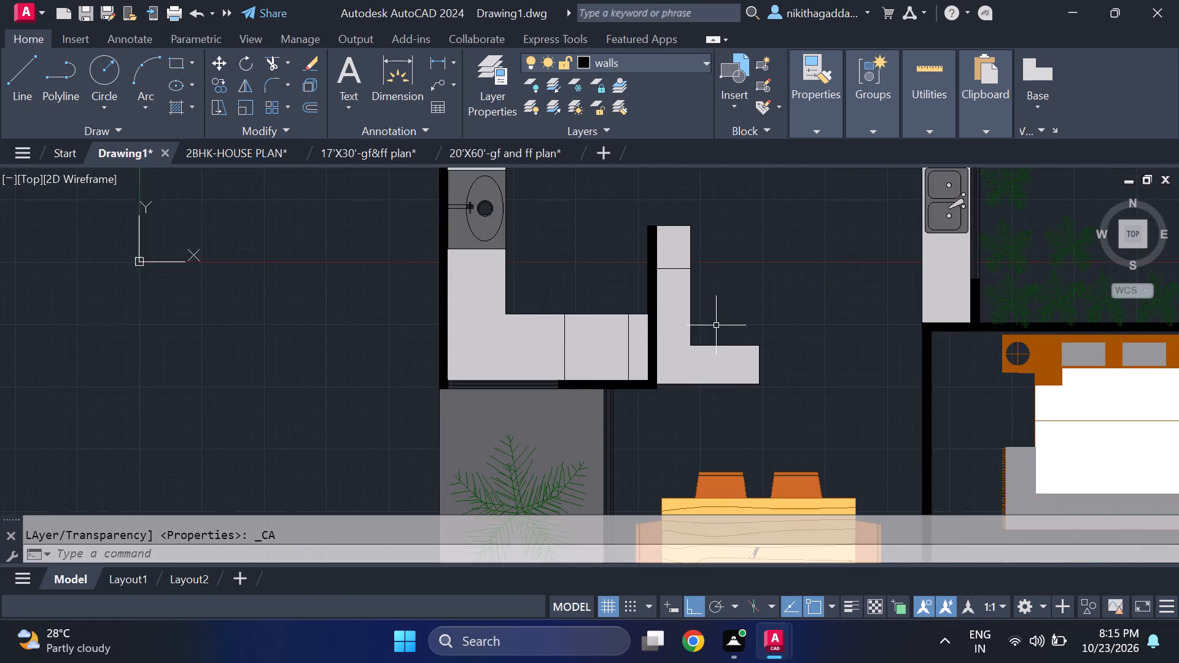
scroll(716, 325, up, 1)
scroll(716, 325, down, 6)
scroll(717, 329, up, 5)
middle_drag(716, 327, 672, 391)
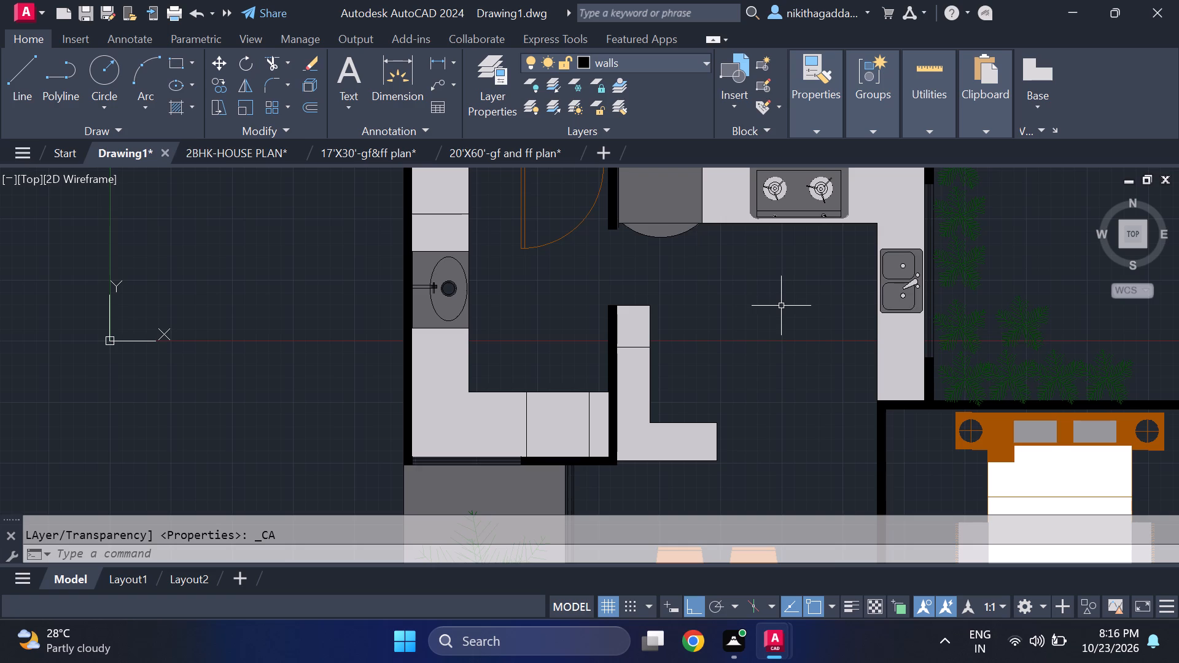
scroll(868, 307, down, 4)
scroll(832, 370, up, 3)
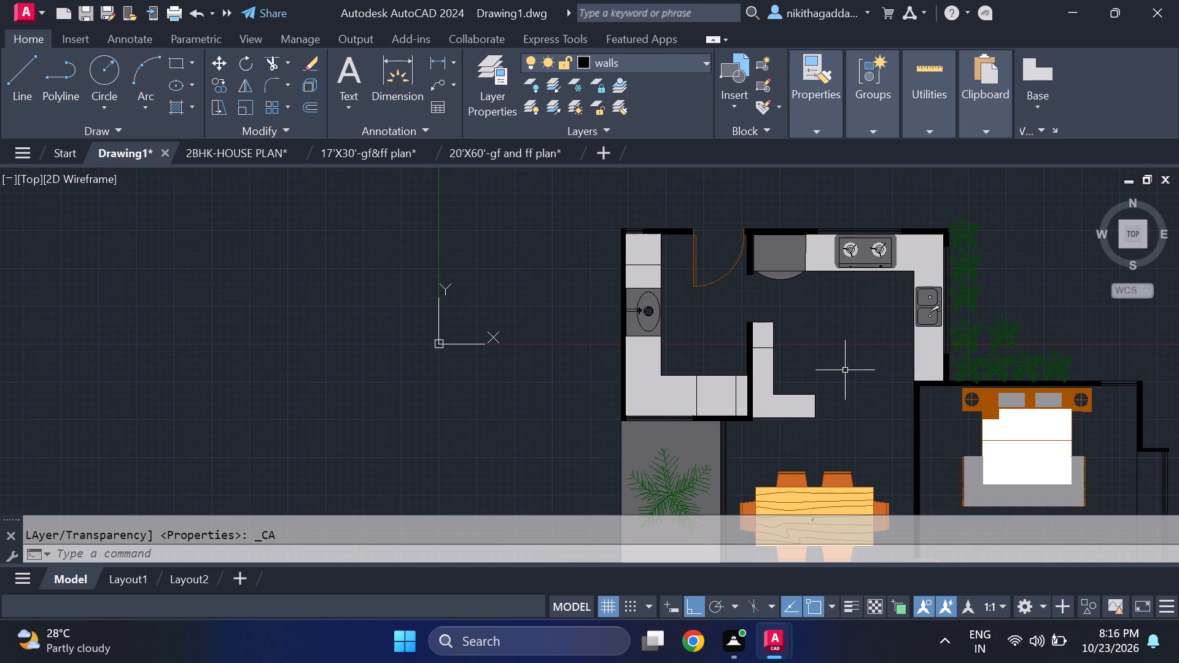
middle_drag(845, 370, 637, 310)
middle_drag(704, 442, 704, 247)
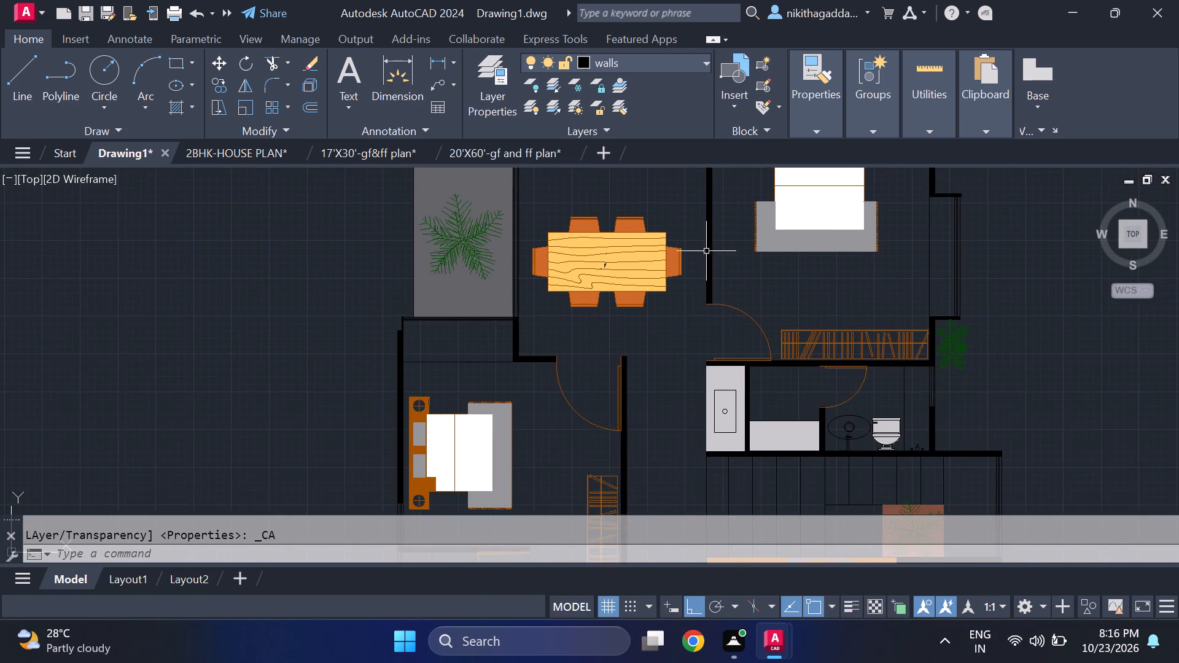
scroll(709, 279, down, 1)
middle_drag(672, 341, 649, 238)
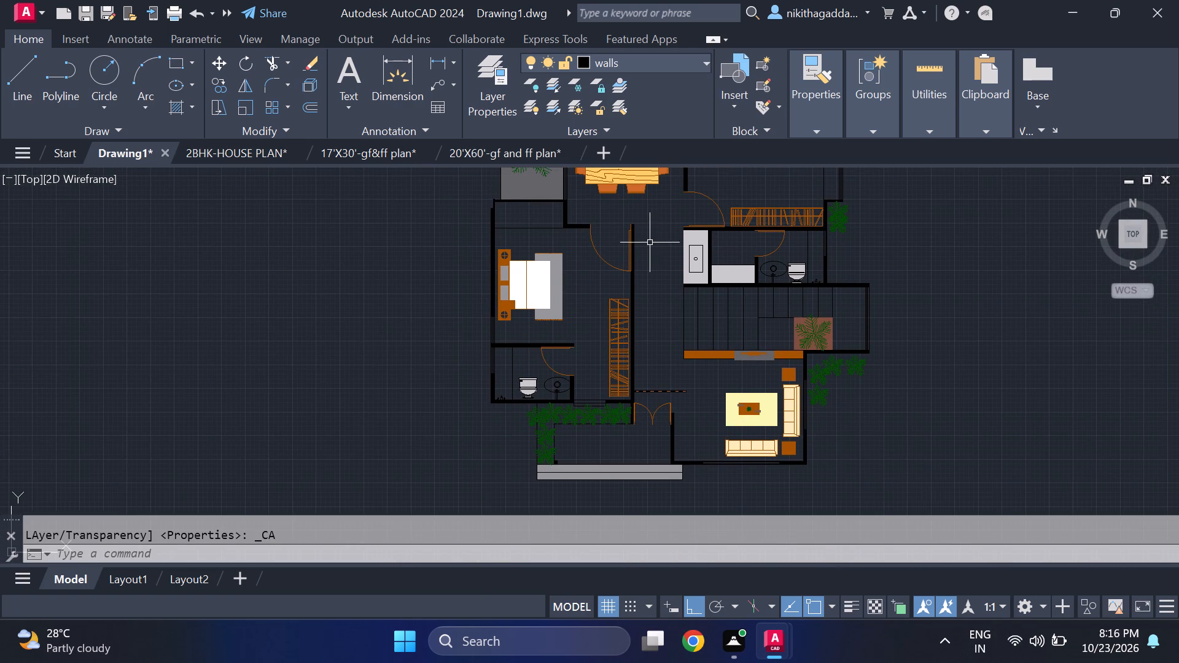
middle_drag(659, 260, 660, 323)
scroll(660, 330, down, 1)
middle_drag(693, 286, 670, 374)
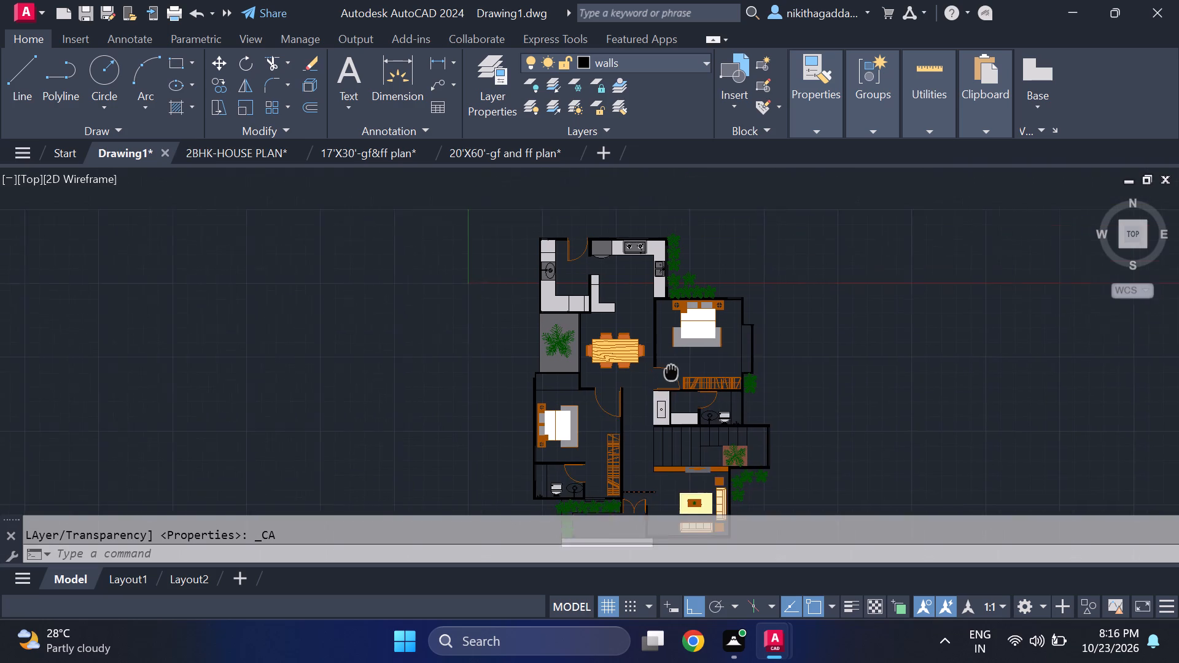
middle_drag(670, 374, 670, 374)
middle_drag(669, 369, 667, 357)
middle_drag(631, 332, 548, 328)
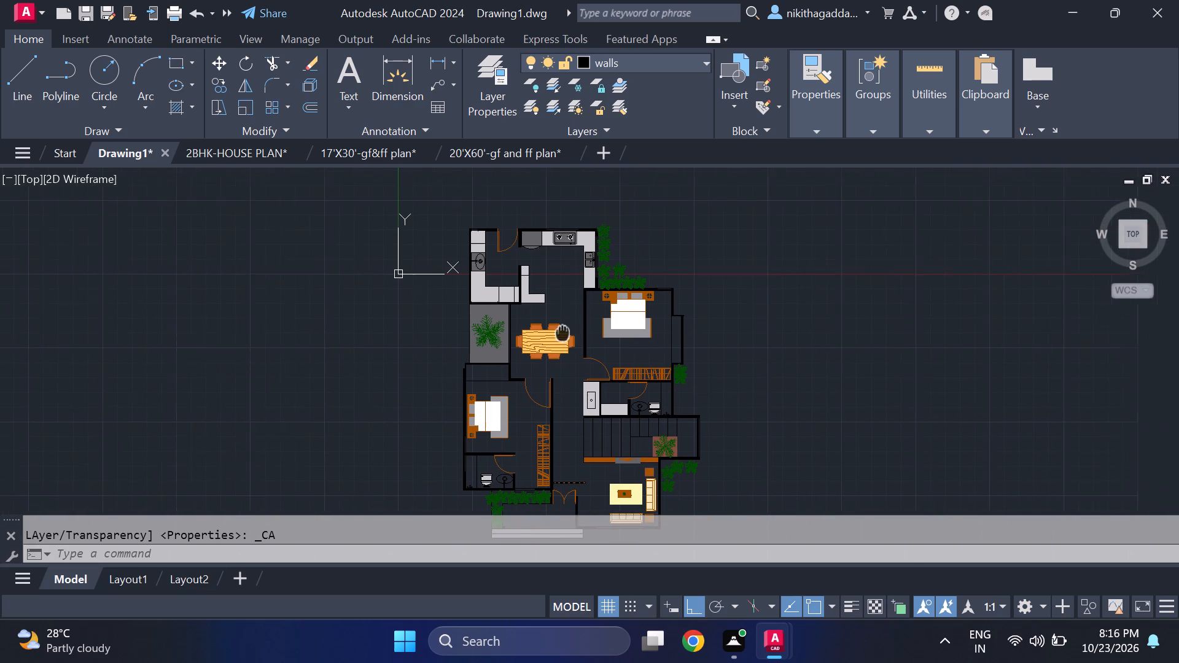
middle_drag(548, 328, 527, 323)
scroll(500, 224, up, 1)
middle_drag(524, 338, 513, 294)
middle_drag(647, 404, 637, 265)
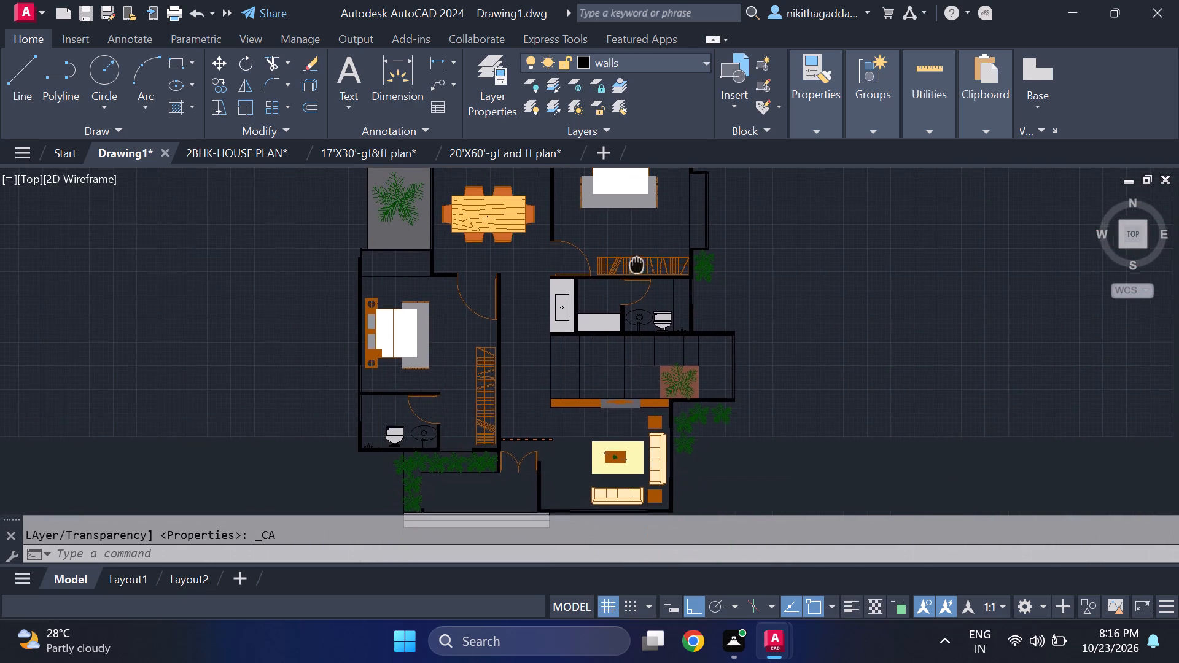
middle_drag(637, 265, 638, 441)
Place the single-line text BREAKFAST TABLE in the empty area east of the kitchen, about 2'-9" high with rotation 0.
text(dt)
key(Return)
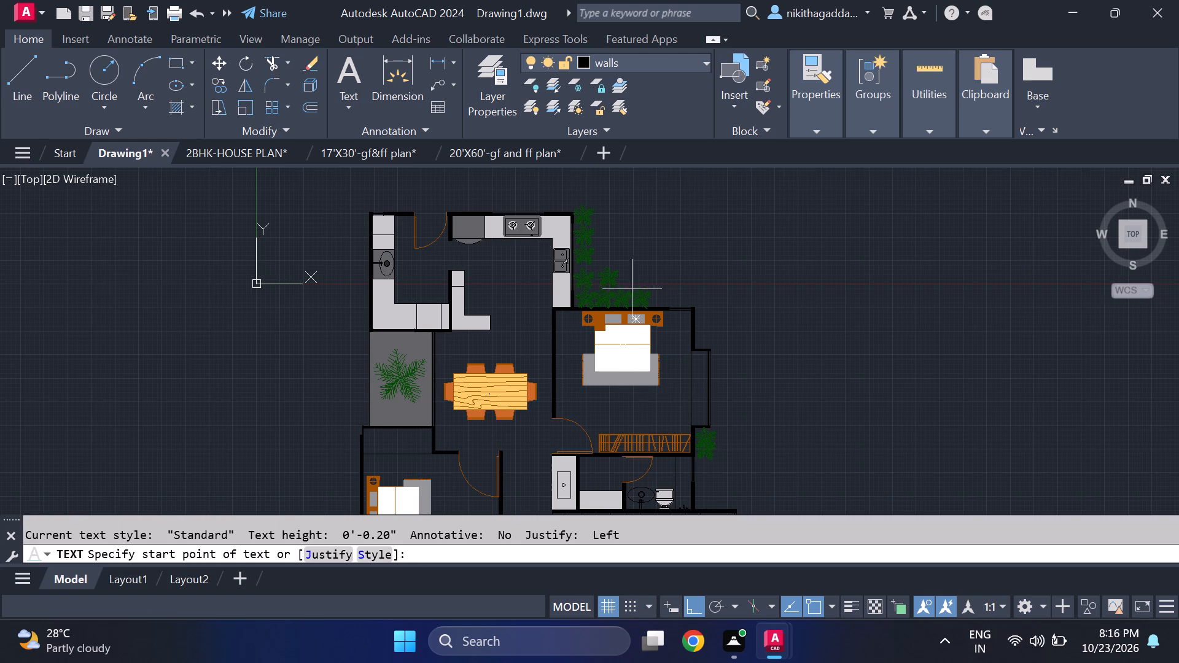
scroll(631, 287, up, 1)
click(672, 234)
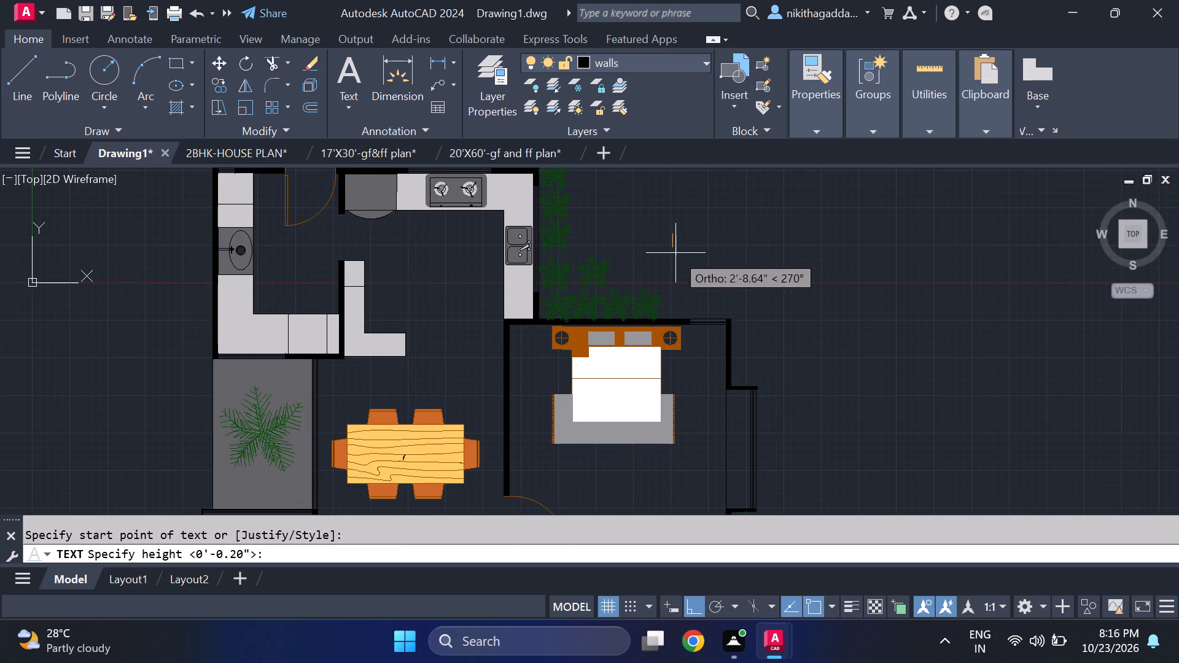
click(676, 252)
key(0)
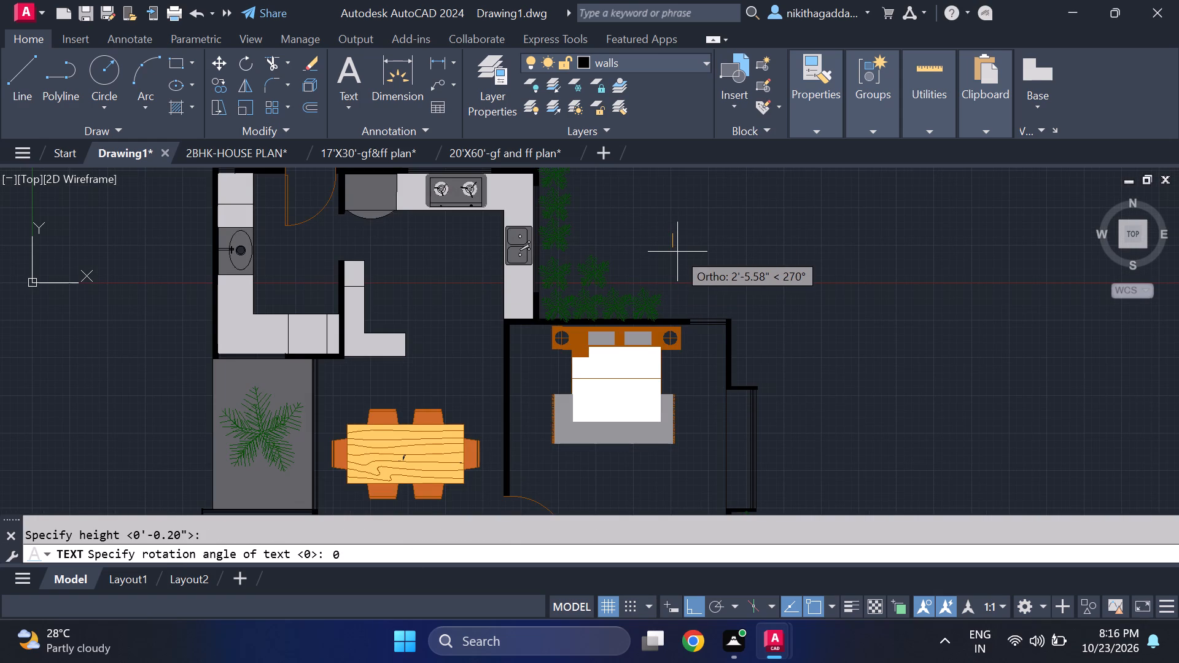
key(Return)
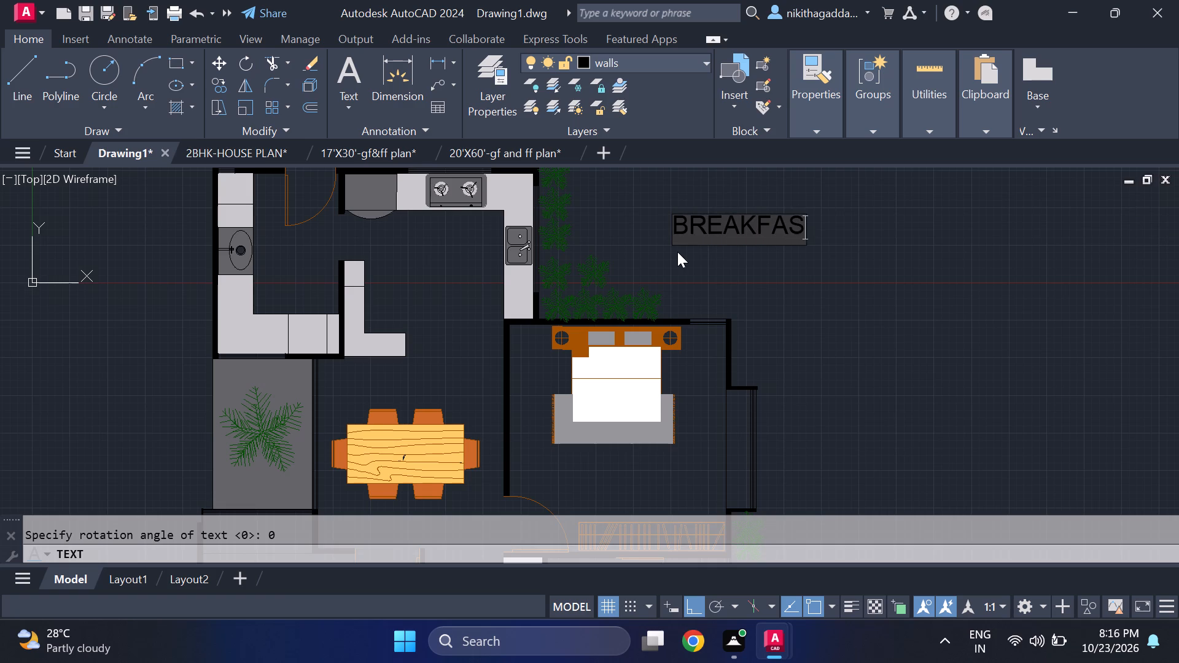
text(TAB;E)
key(Return)
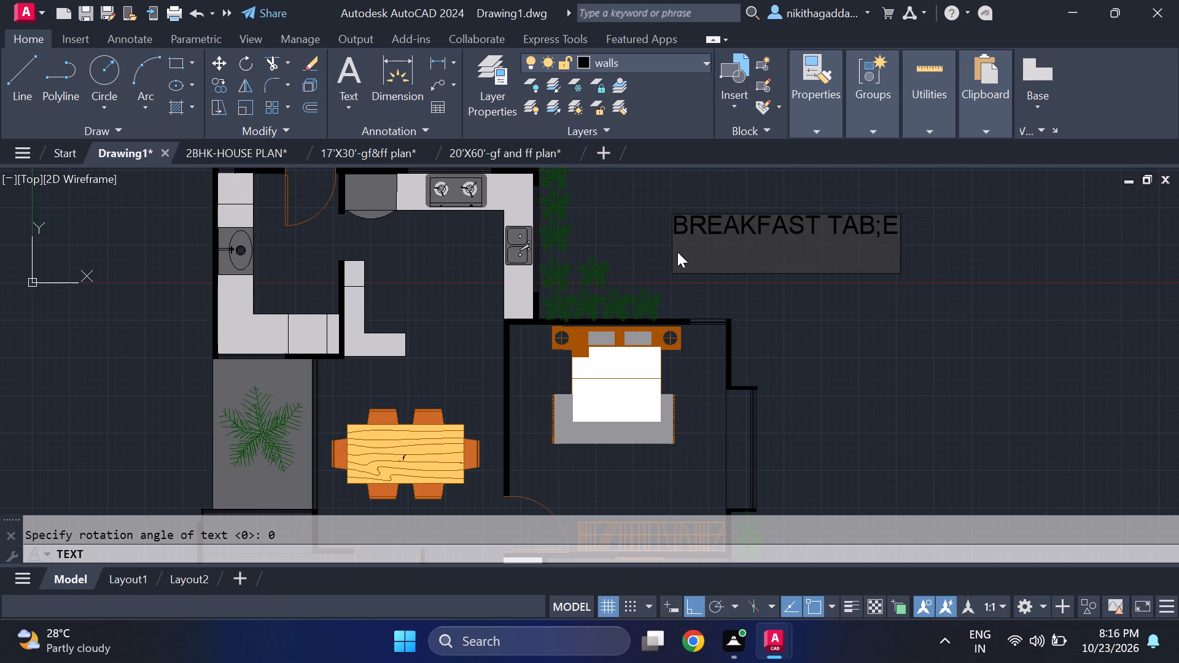
key(BackSpace)
key(BackSpace)
key(BackSpace)
text(LE)
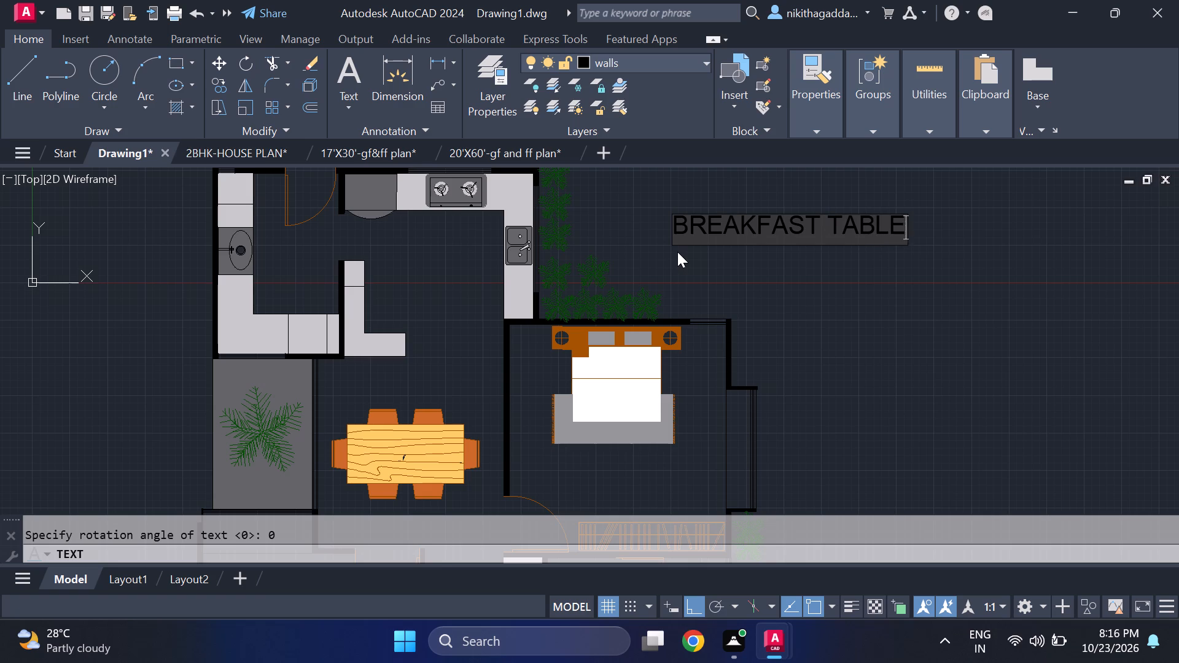
key(Return)
key(Return)
Scale the BREAKFAST TABLE text down freehand to less than half its size, from a base point at its start.
scroll(788, 272, down, 2)
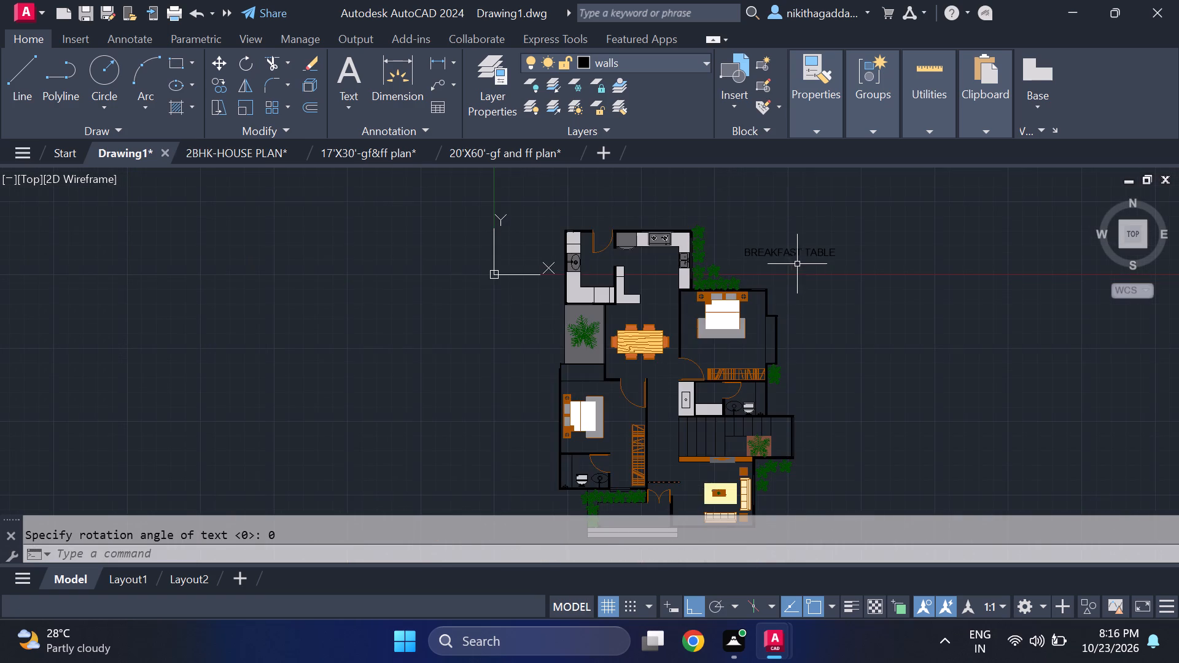
scroll(810, 249, up, 1)
click(853, 218)
click(769, 289)
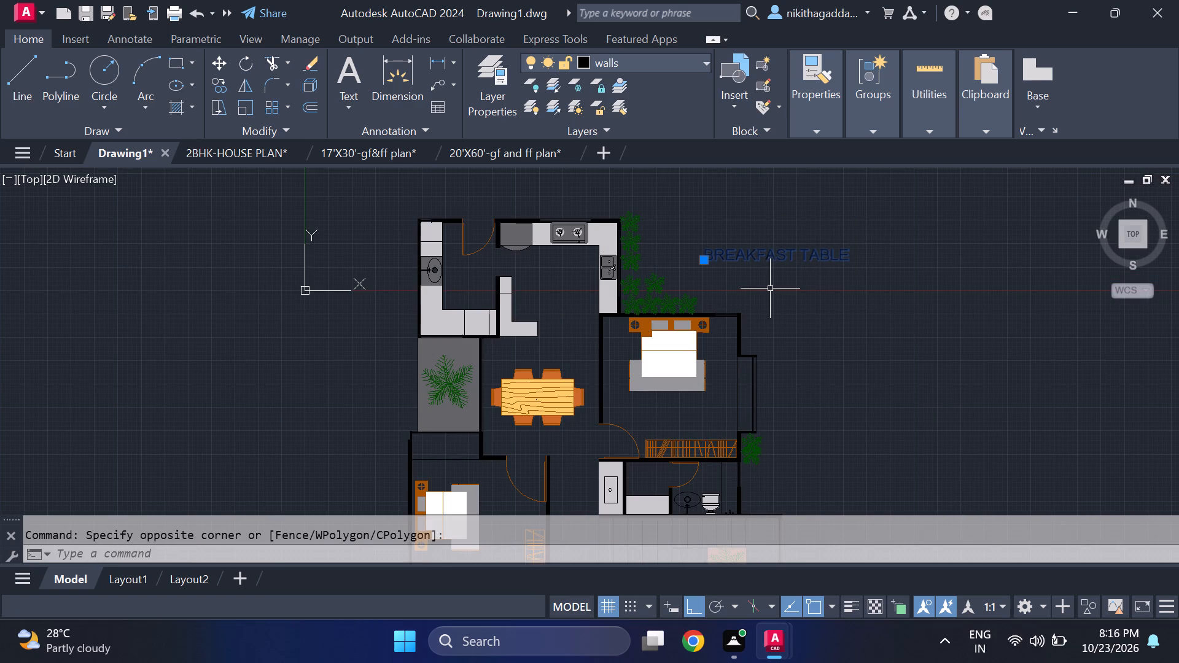
text(SCAL)
key(e)
key(Return)
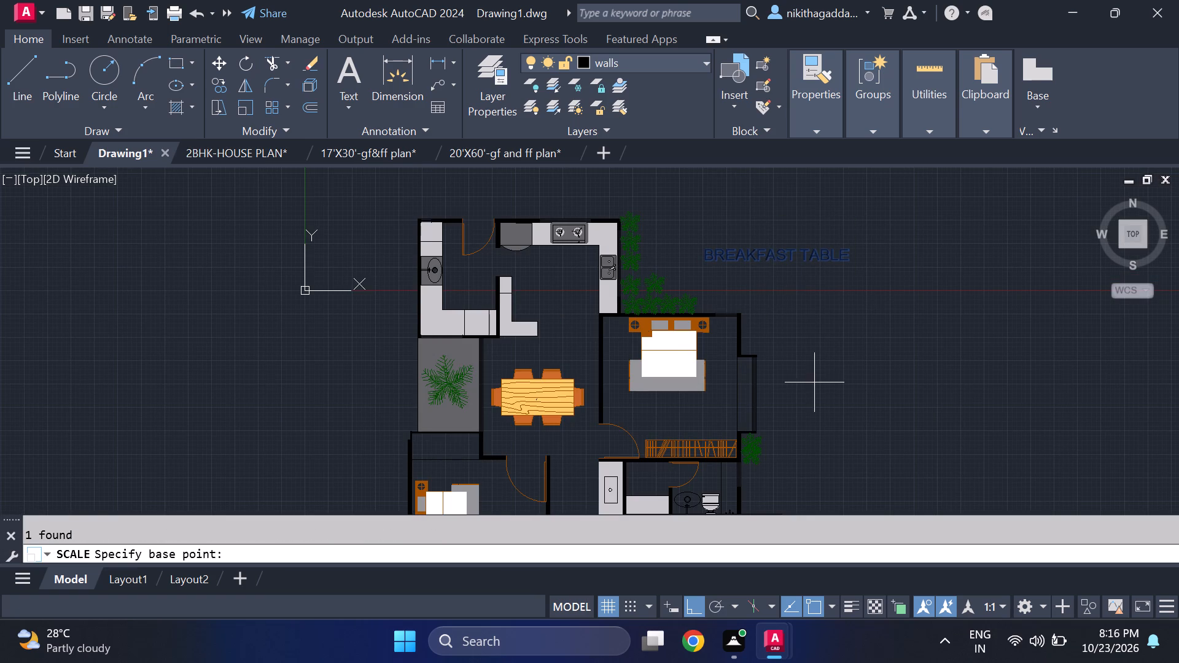
scroll(757, 276, up, 2)
click(653, 238)
scroll(687, 234, down, 1)
scroll(723, 249, up, 1)
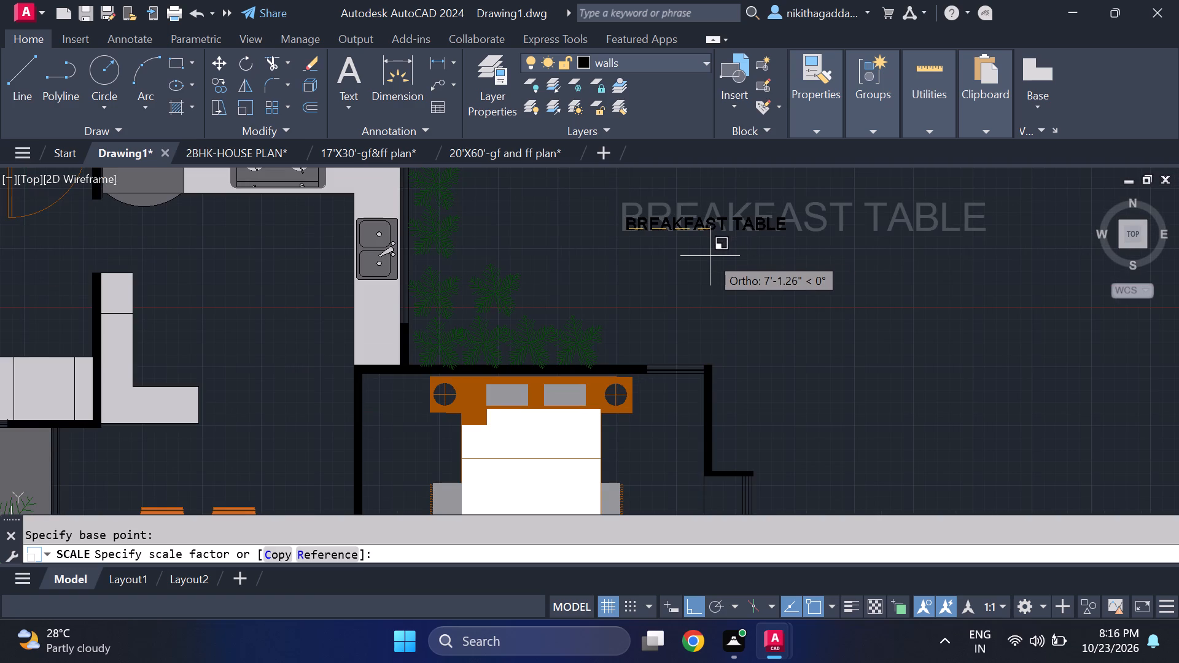
click(702, 257)
Copy the BREAKFAST TABLE text onto the short arm of the L-shaped breakfast counter, with ortho off.
drag(804, 203, 799, 206)
click(695, 257)
text(CO)
key(Return)
click(642, 231)
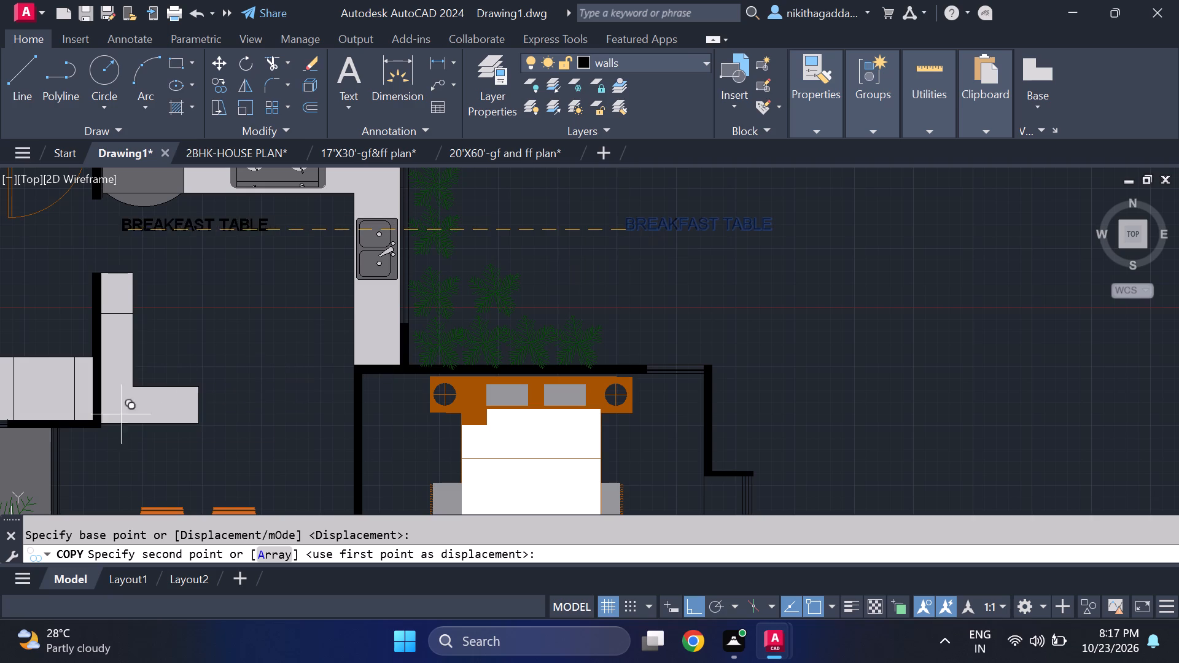
key(F8)
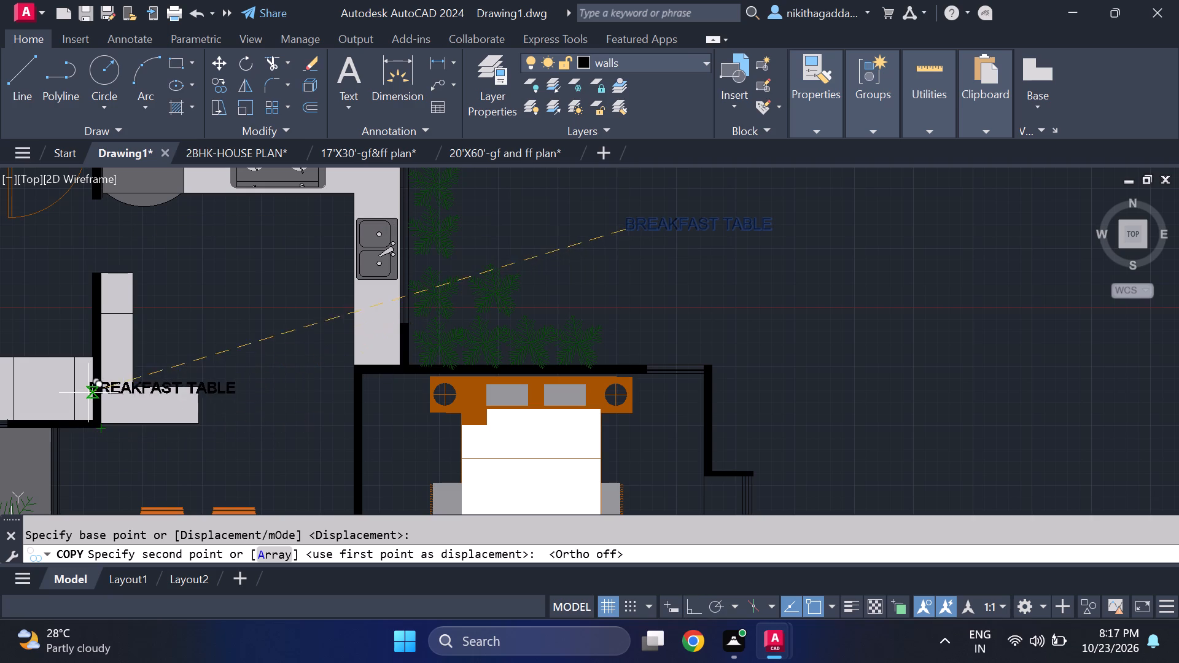
scroll(83, 409, up, 2)
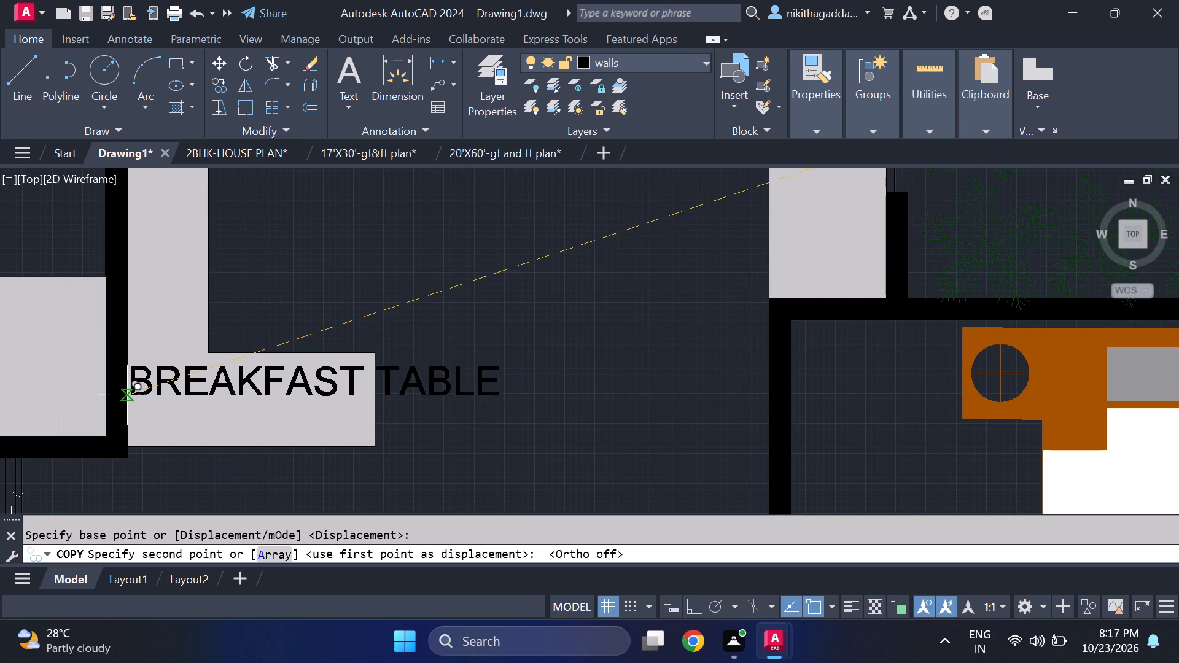
click(134, 389)
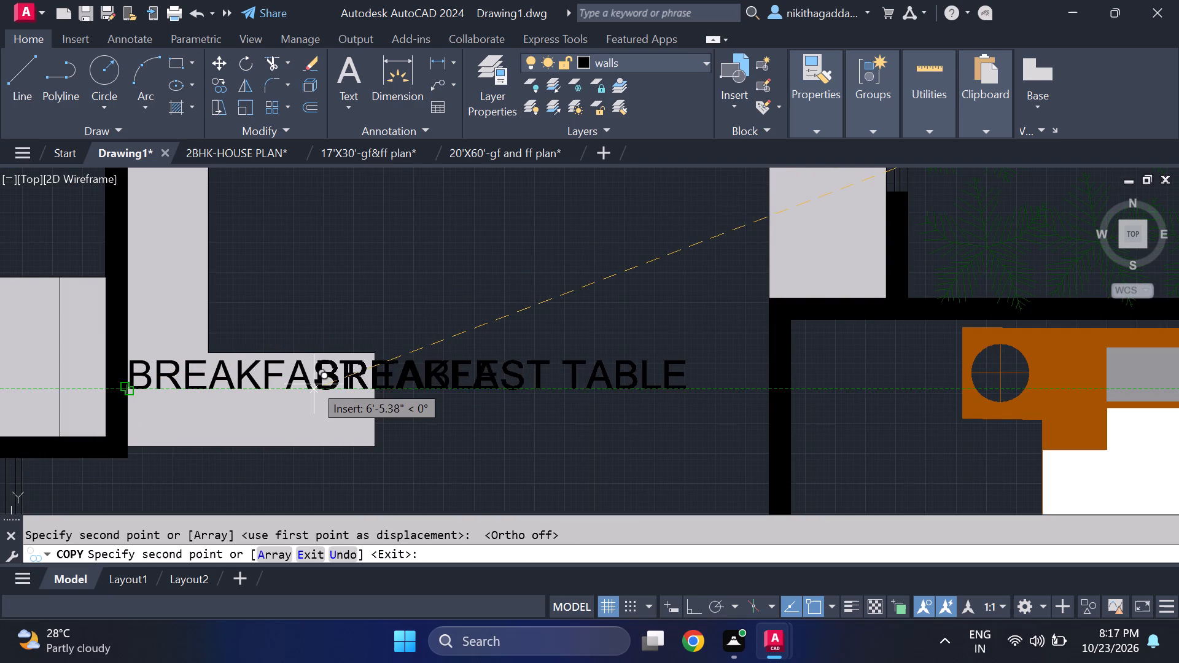
key(Escape)
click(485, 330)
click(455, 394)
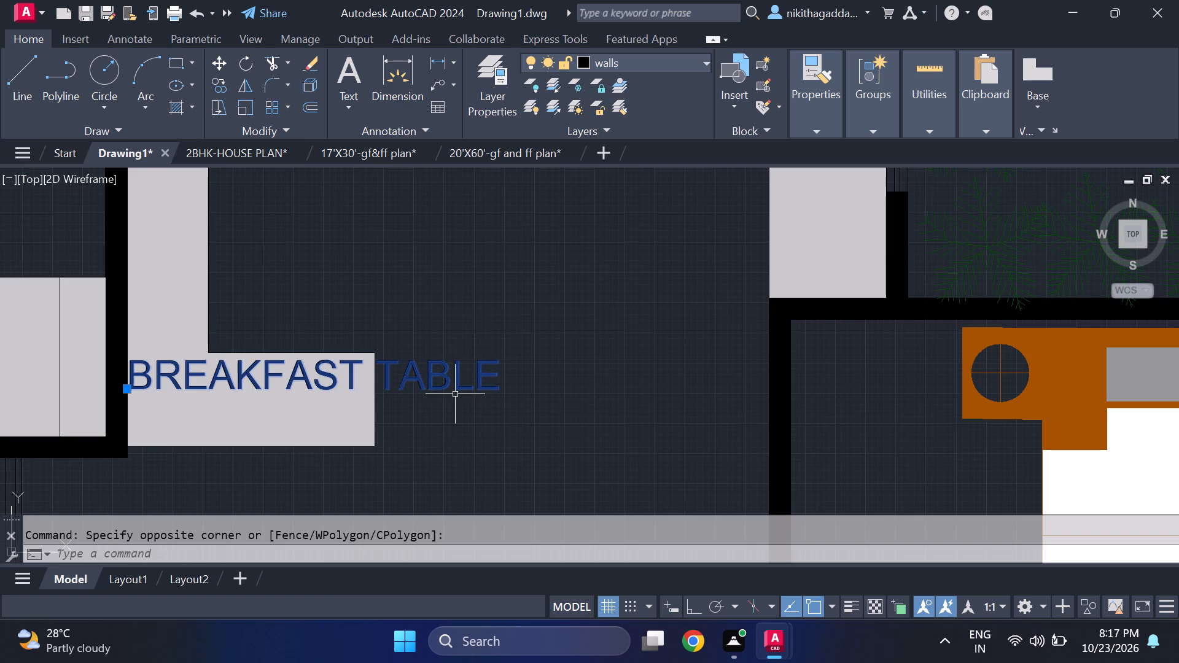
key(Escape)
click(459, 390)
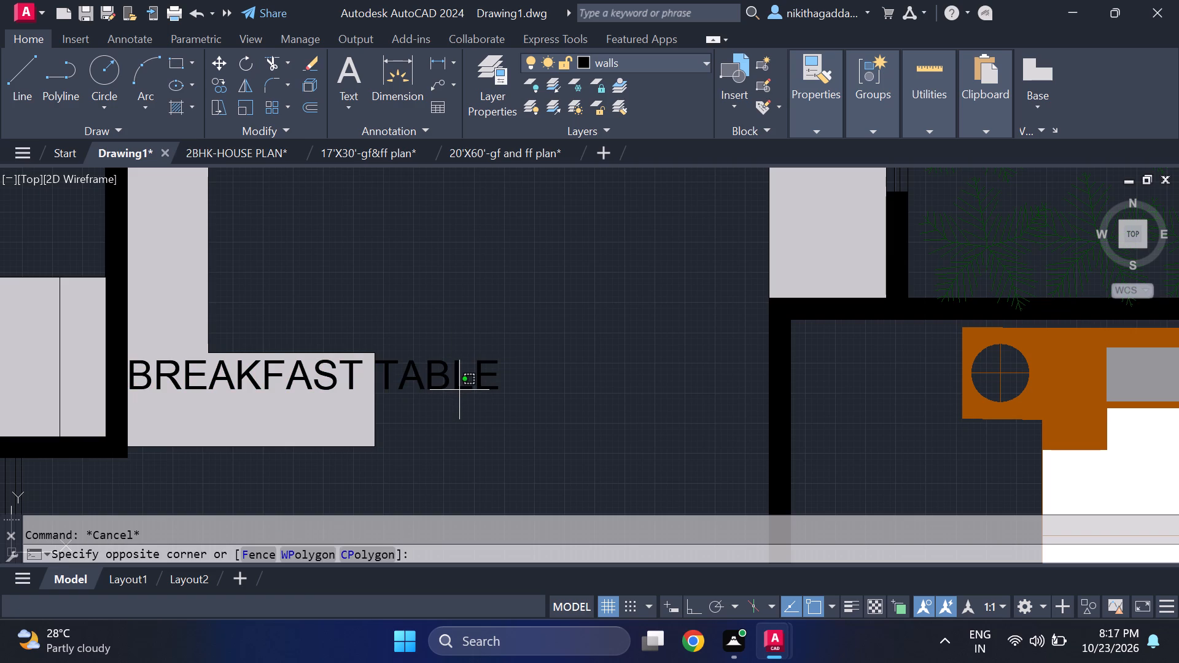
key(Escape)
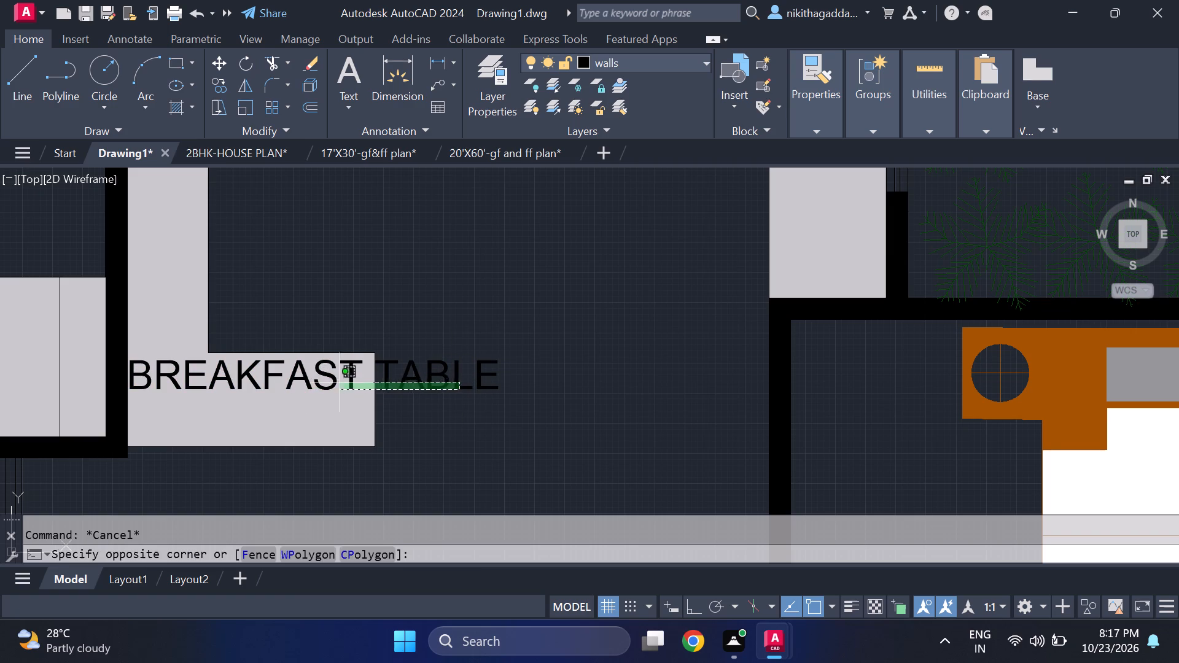
Shorten the copied label on the breakfast counter to BREAKFAST.
double_click(308, 382)
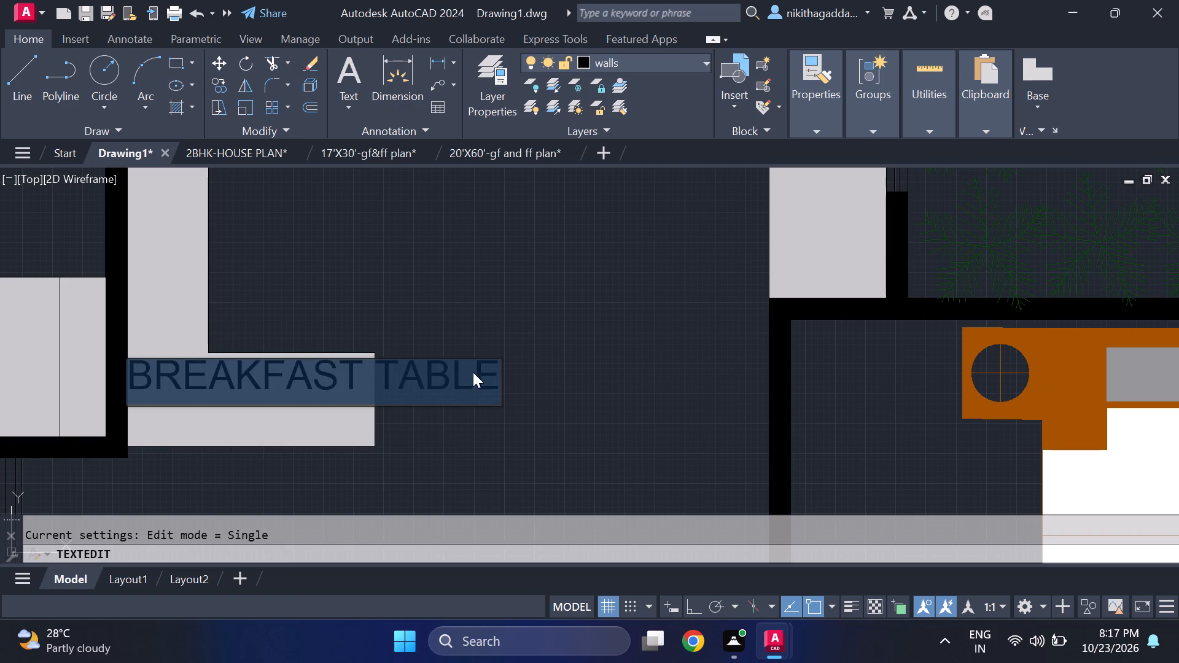
click(495, 372)
key(BackSpace)
key(BackSpace)
key(BackSpace)
key(BackSpace)
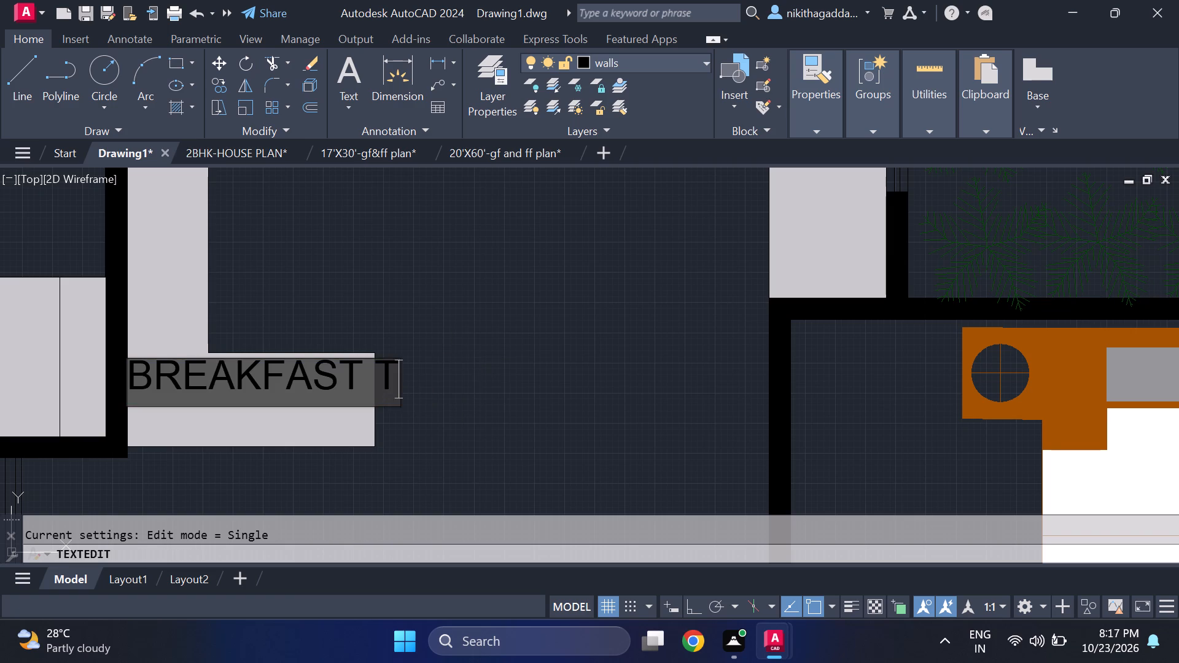
key(BackSpace)
key(BackSpace)
key(Return)
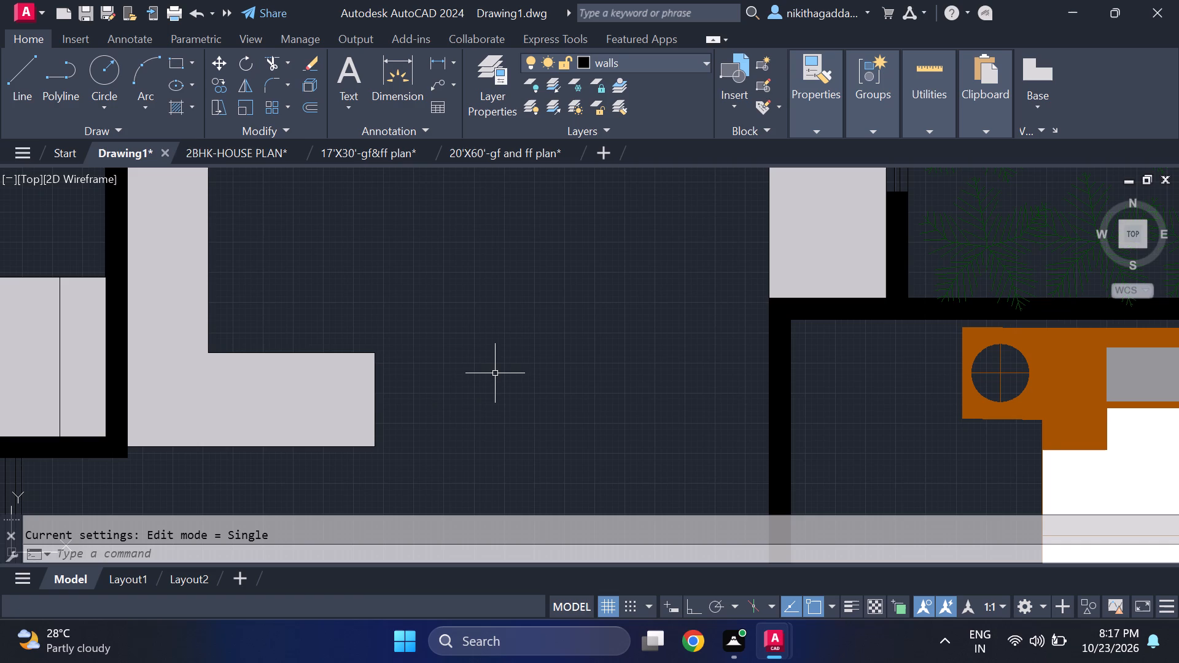
Check the L-shaped breakfast counter and its solid hatch for the BREAKFAST label.
scroll(374, 424, down, 4)
scroll(360, 429, up, 3)
scroll(359, 419, down, 1)
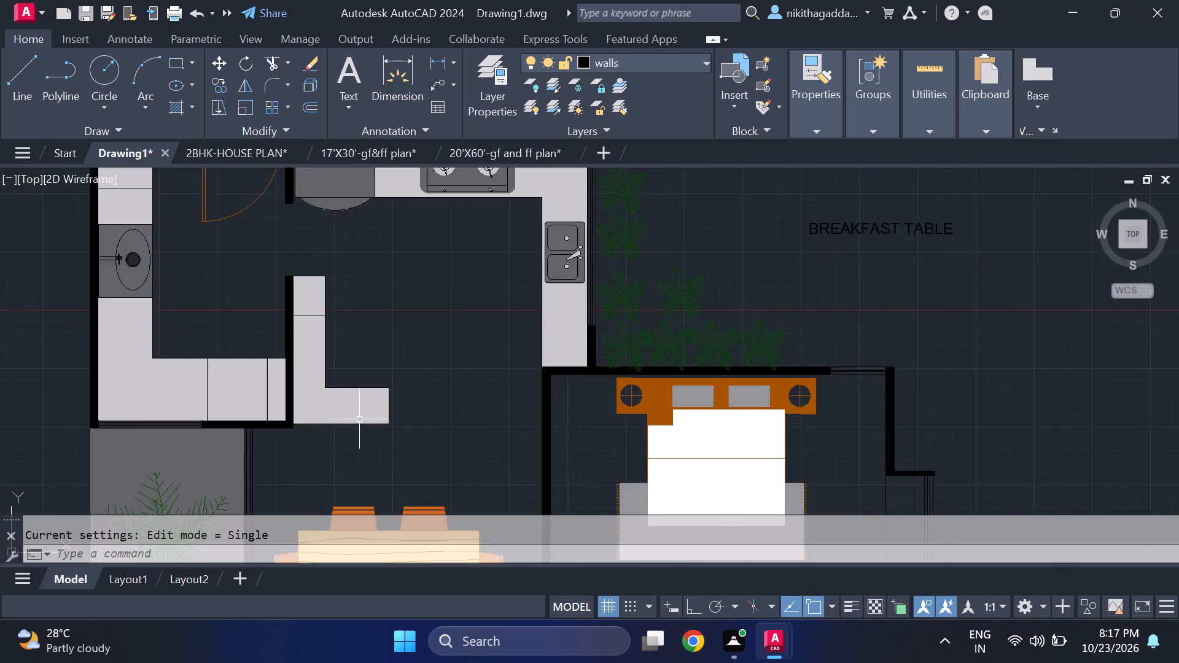
scroll(359, 419, down, 2)
scroll(359, 419, up, 2)
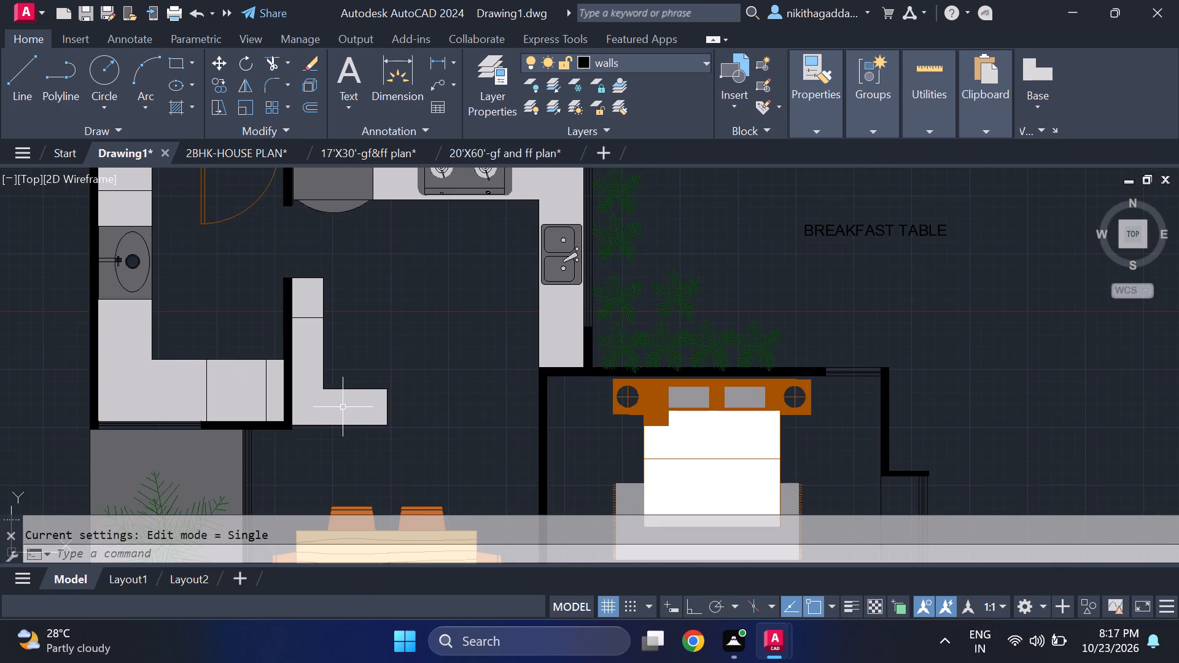
click(343, 407)
key(Escape)
click(343, 407)
key(Escape)
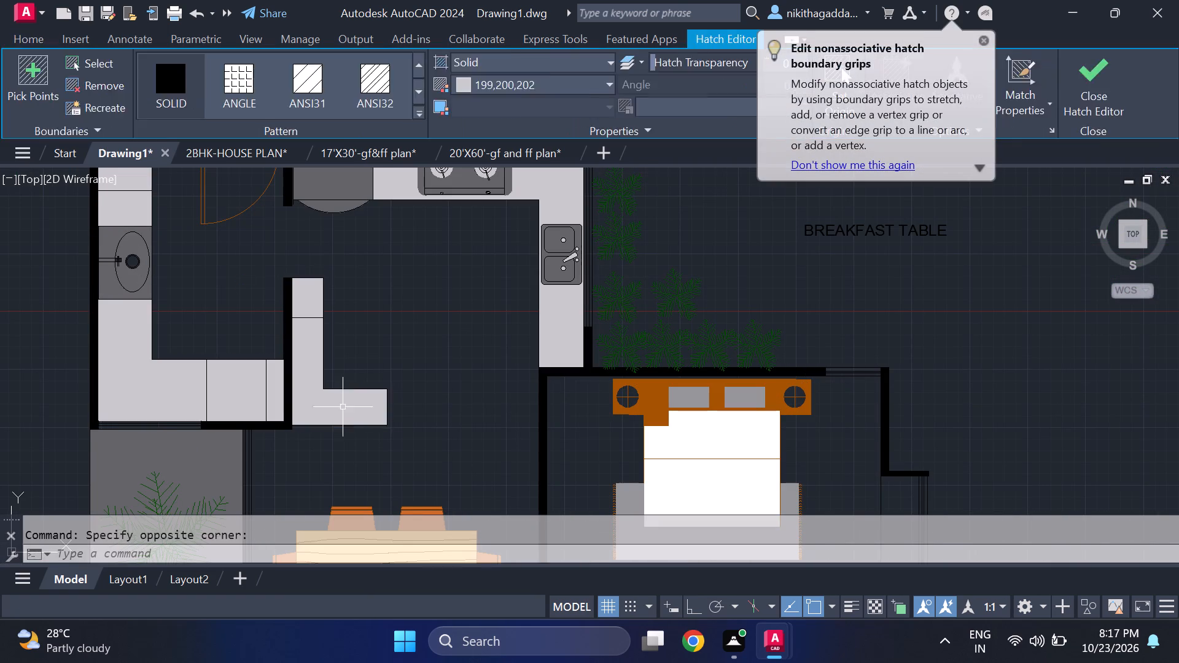
scroll(323, 414, up, 3)
click(342, 386)
key(Escape)
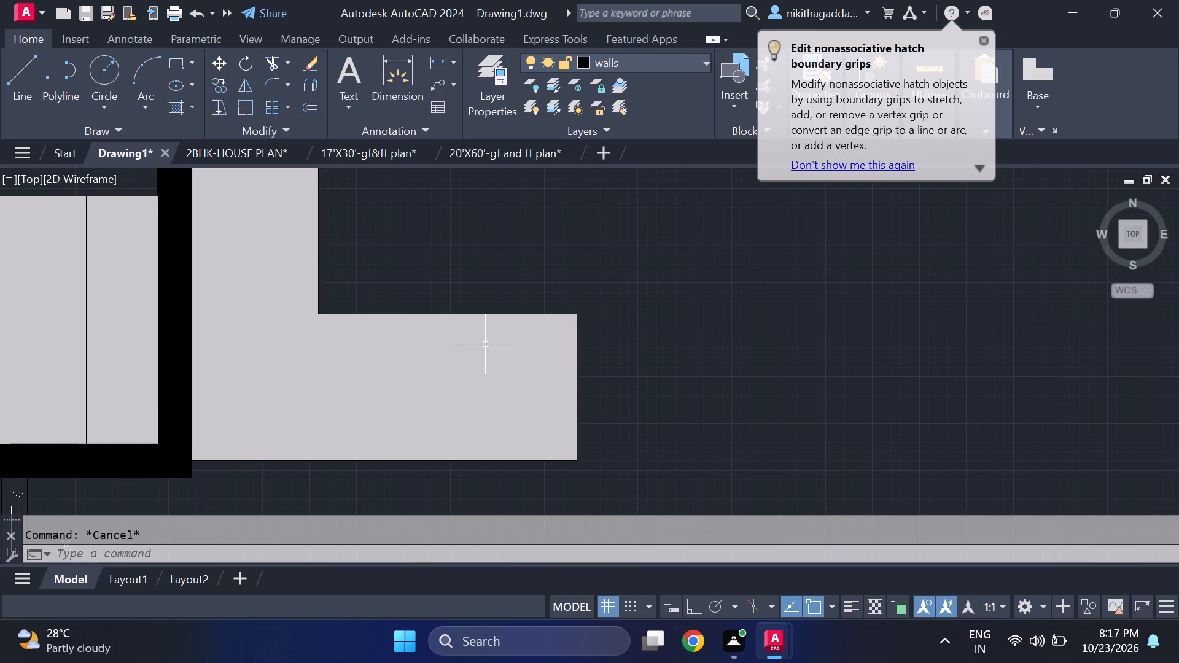
Shorten the BREAKFAST TABLE text standing outside the house, beyond the kitchen plants, to BREAKFAST.
scroll(514, 331, down, 5)
scroll(605, 339, up, 1)
middle_drag(585, 351, 532, 366)
middle_drag(695, 252, 639, 285)
scroll(695, 252, up, 1)
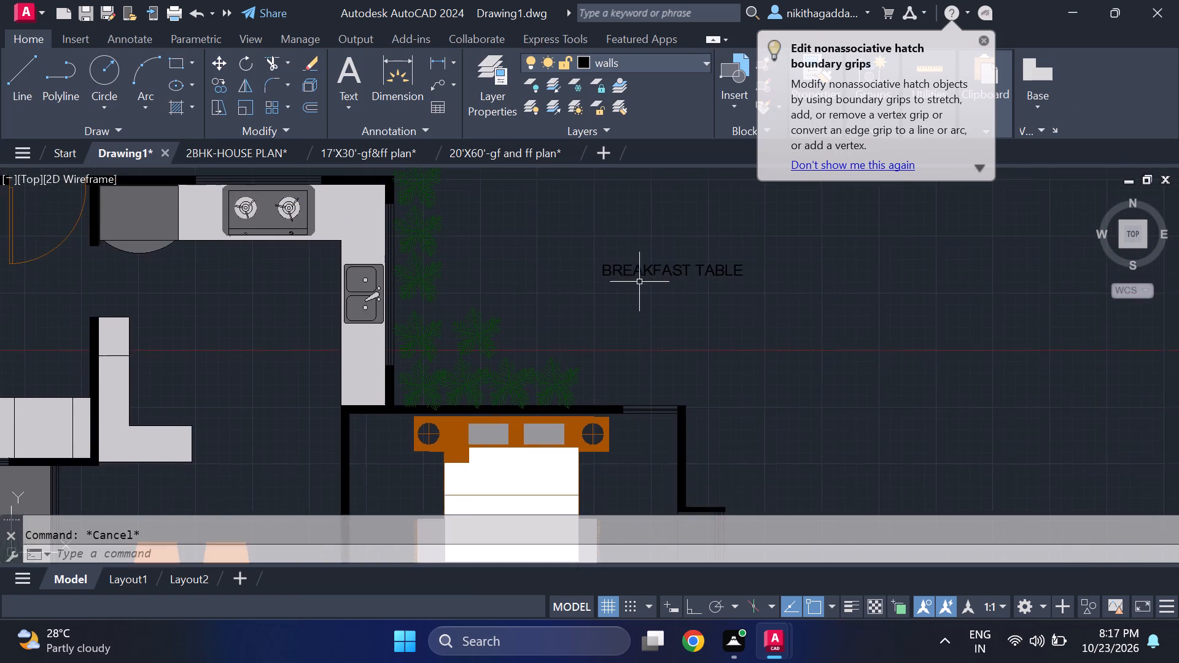
scroll(648, 263, up, 1)
click(661, 284)
key(Escape)
double_click(651, 274)
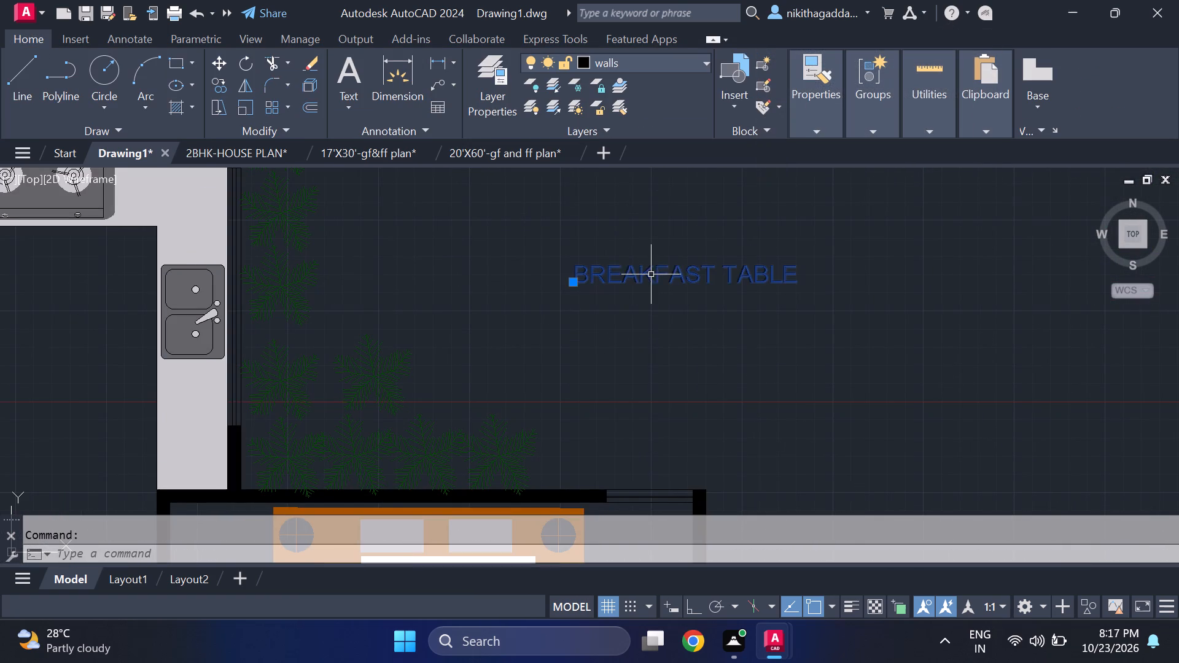
click(796, 277)
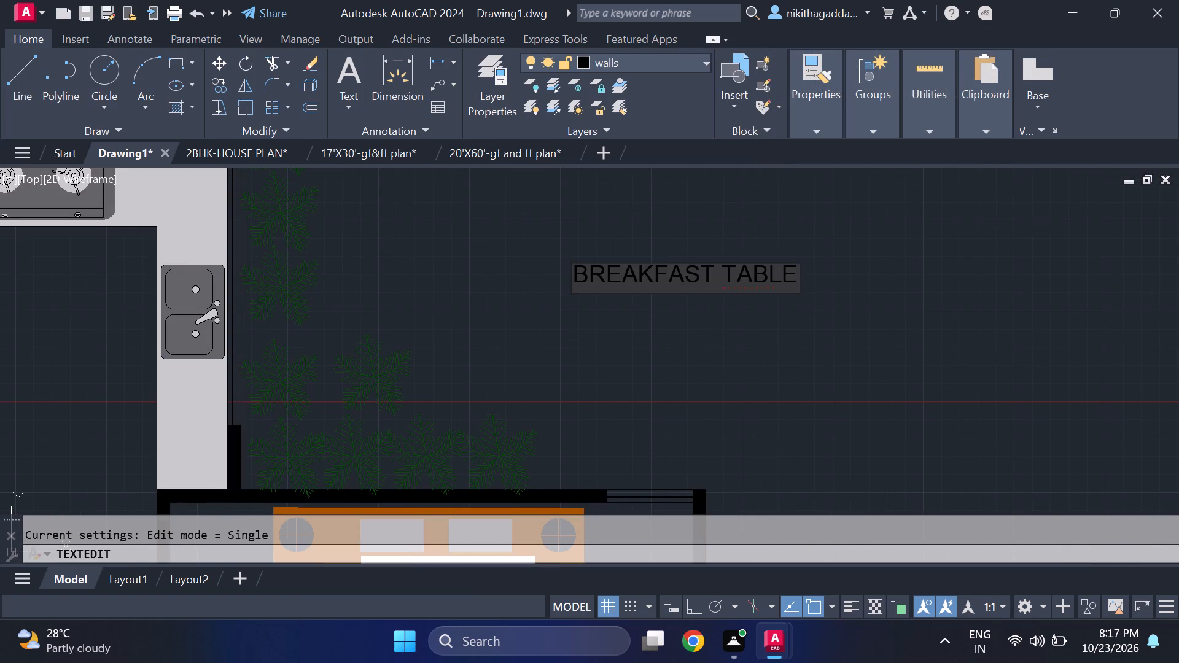
key(BackSpace)
key(BackSpace)
key(BackSpace)
key(BackSpace)
key(BackSpace)
key(BackSpace)
key(Return)
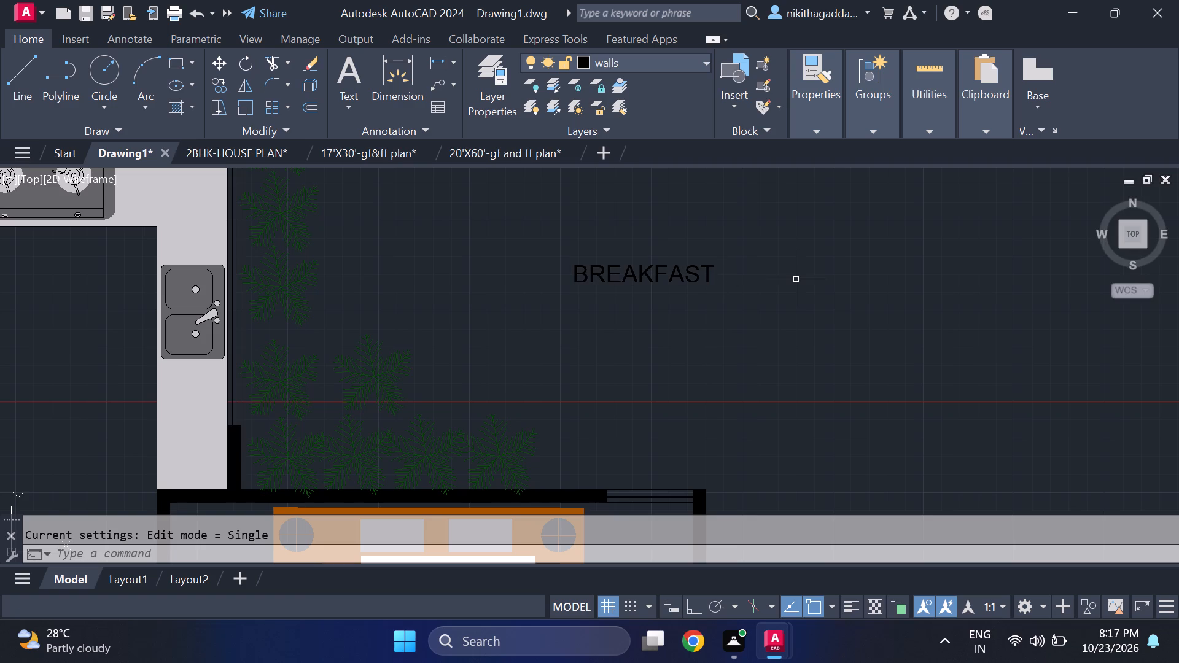
Copy the BREAKFAST text outside the house to a spot just below itself.
click(727, 255)
click(537, 307)
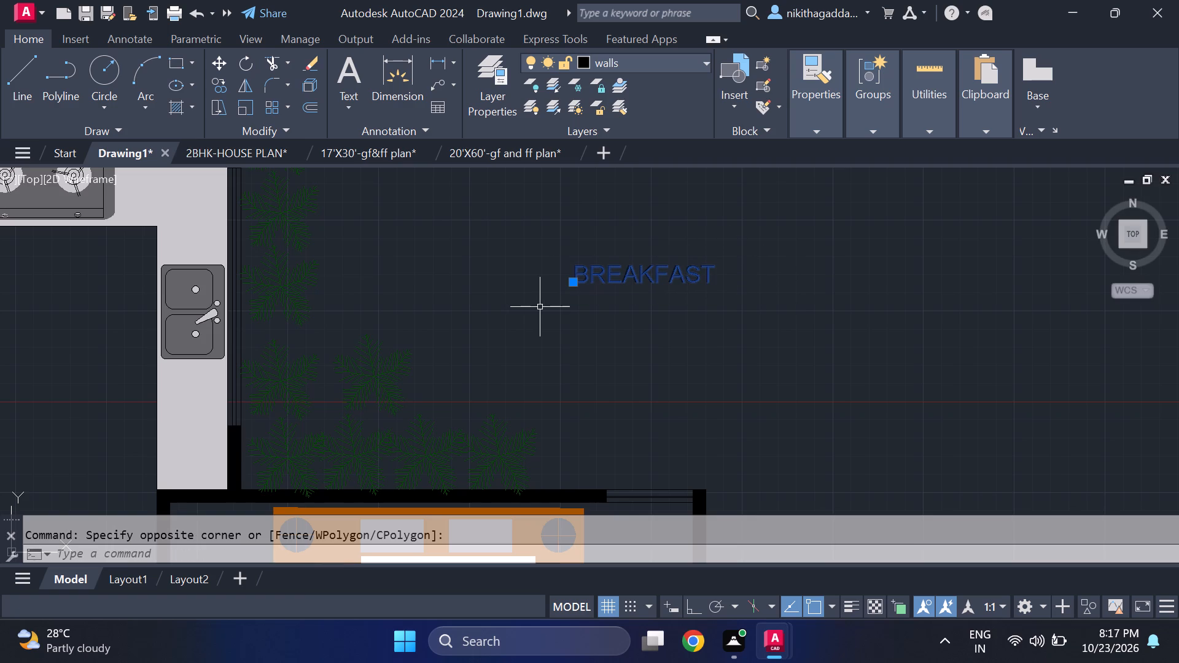
text(C])
key(BackSpace)
key(p)
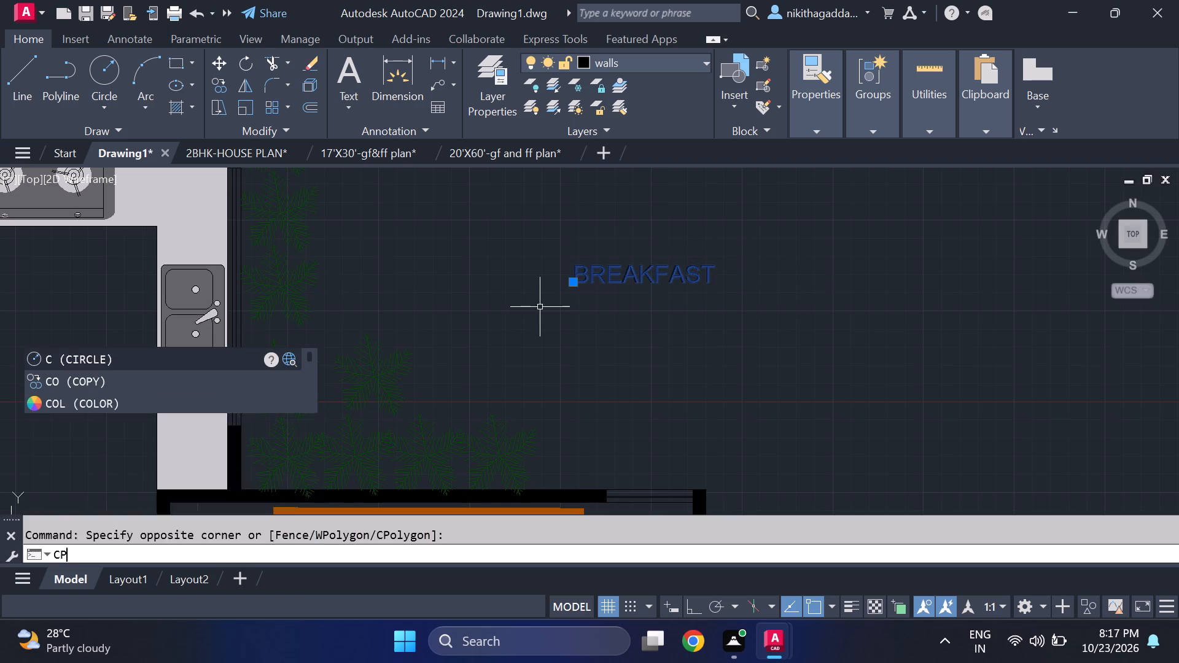
key(BackSpace)
key(o)
key(Return)
scroll(546, 292, up, 1)
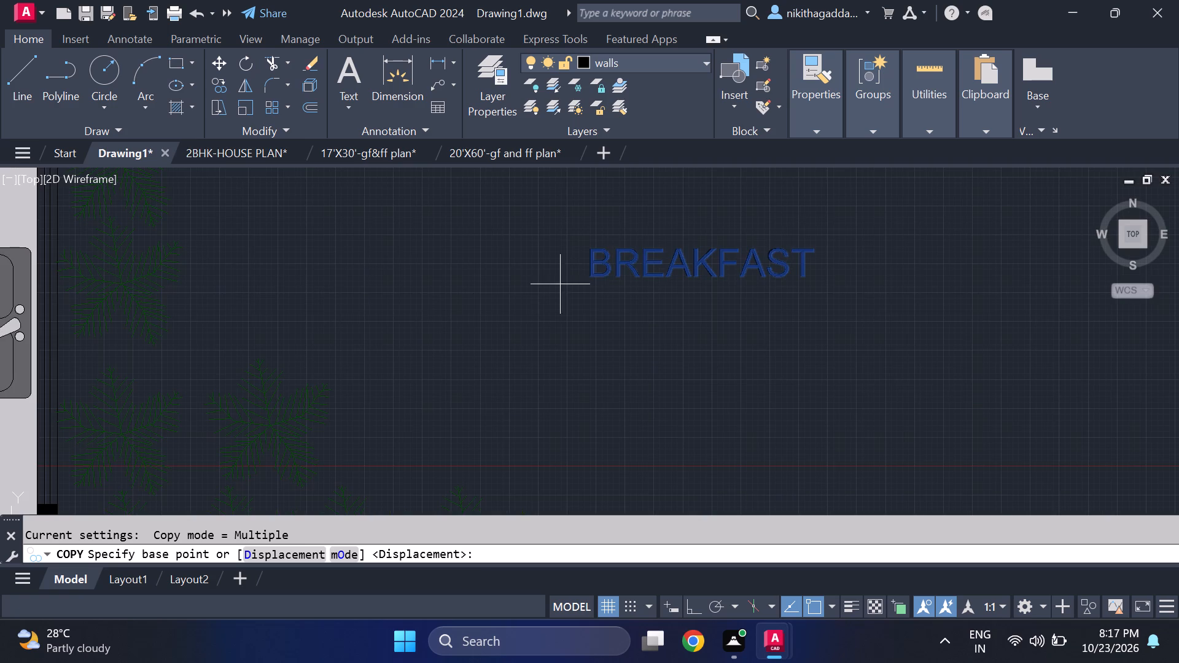
click(587, 273)
click(596, 336)
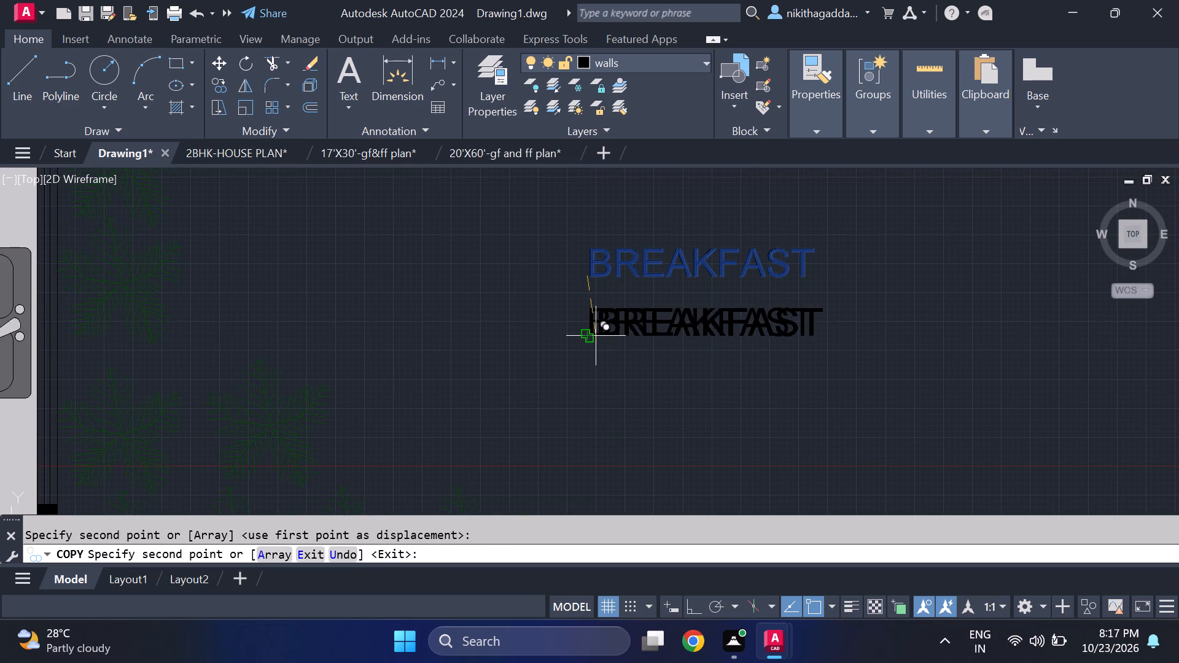
key(Escape)
Change the lower BREAKFAST copy to TABLE.
double_click(705, 328)
key(Delete)
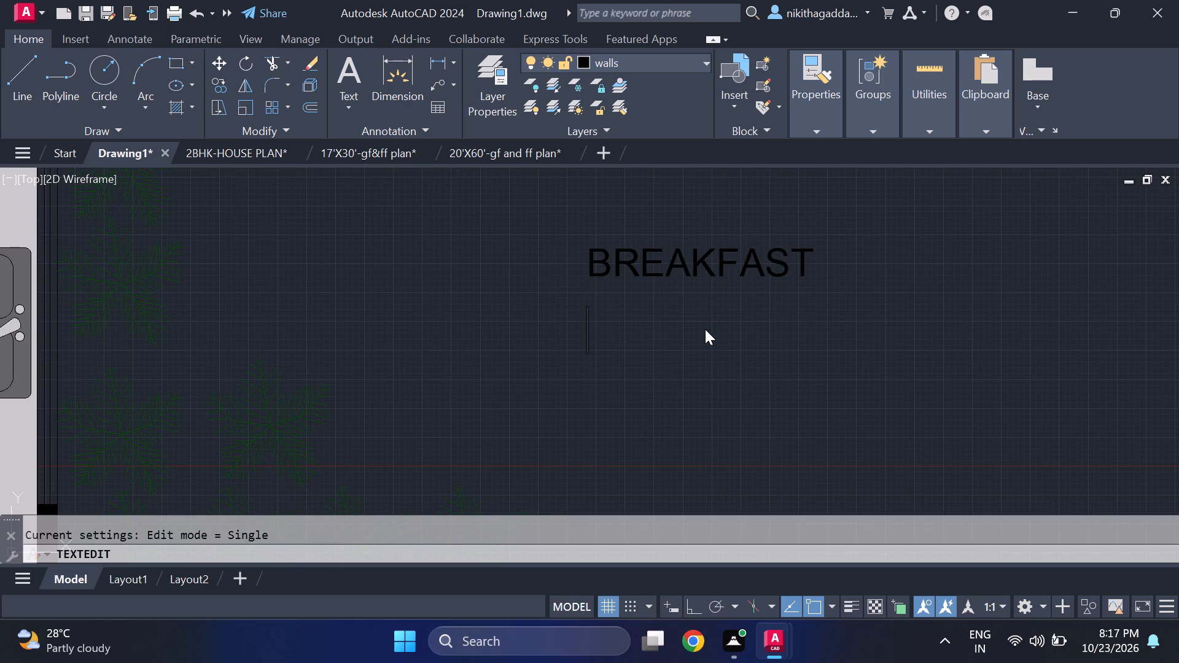
text(TABLE])
key(BackSpace)
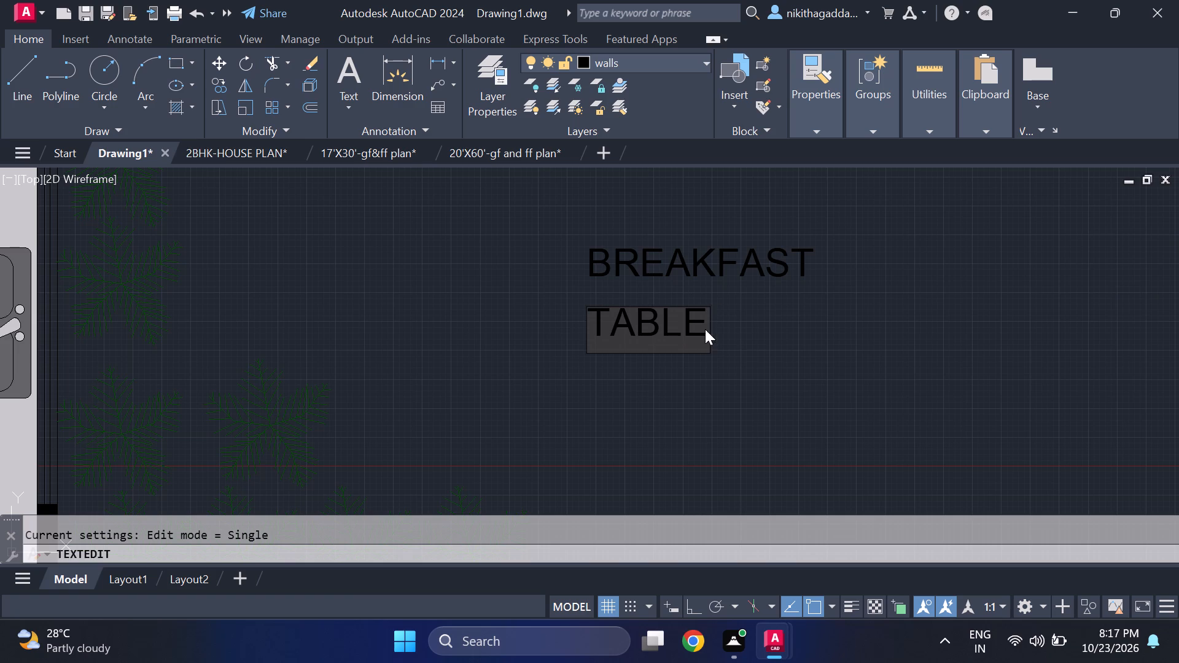
key(Return)
Move the TABLE text up so it sits closely beneath BREAKFAST as a second line.
click(741, 304)
click(600, 351)
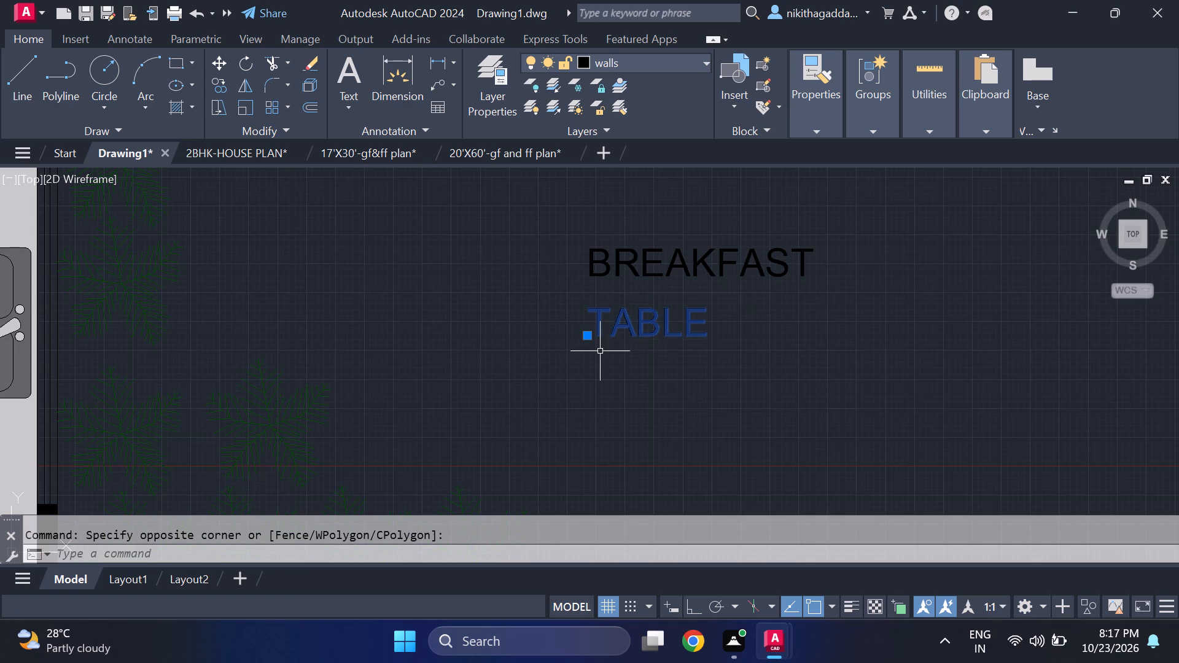
key(m)
key(Return)
click(593, 339)
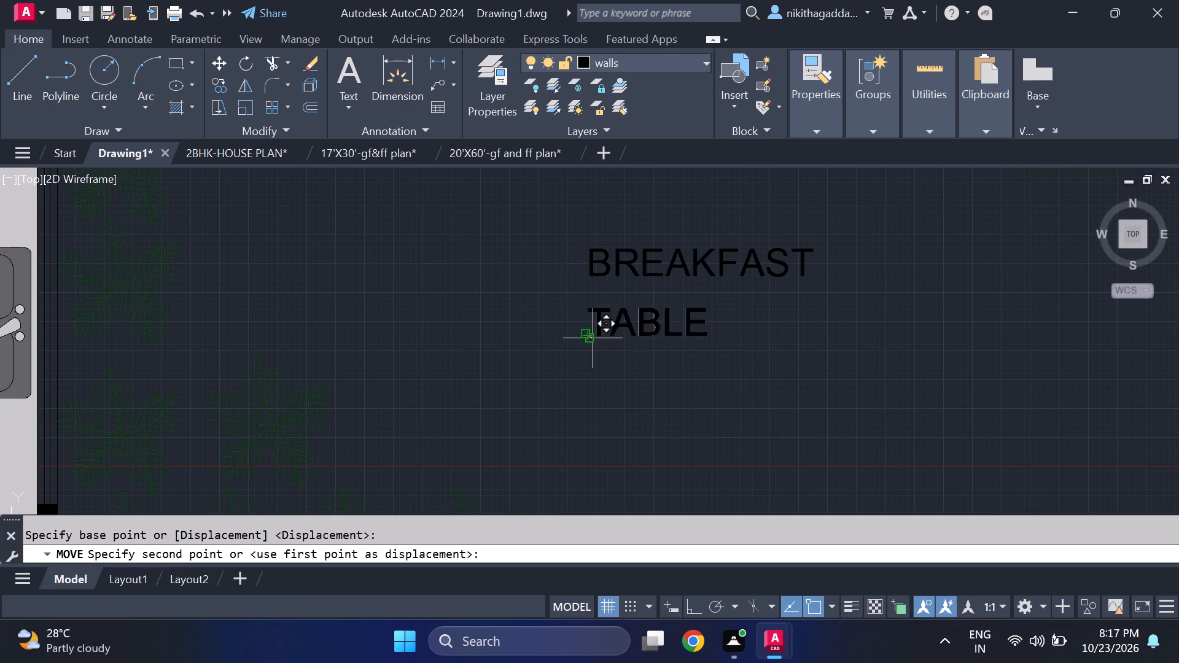
scroll(593, 338, up, 2)
click(588, 295)
Copy the two-line BREAKFAST / TABLE label onto the short arm of the L-shaped breakfast counter.
scroll(621, 289, down, 4)
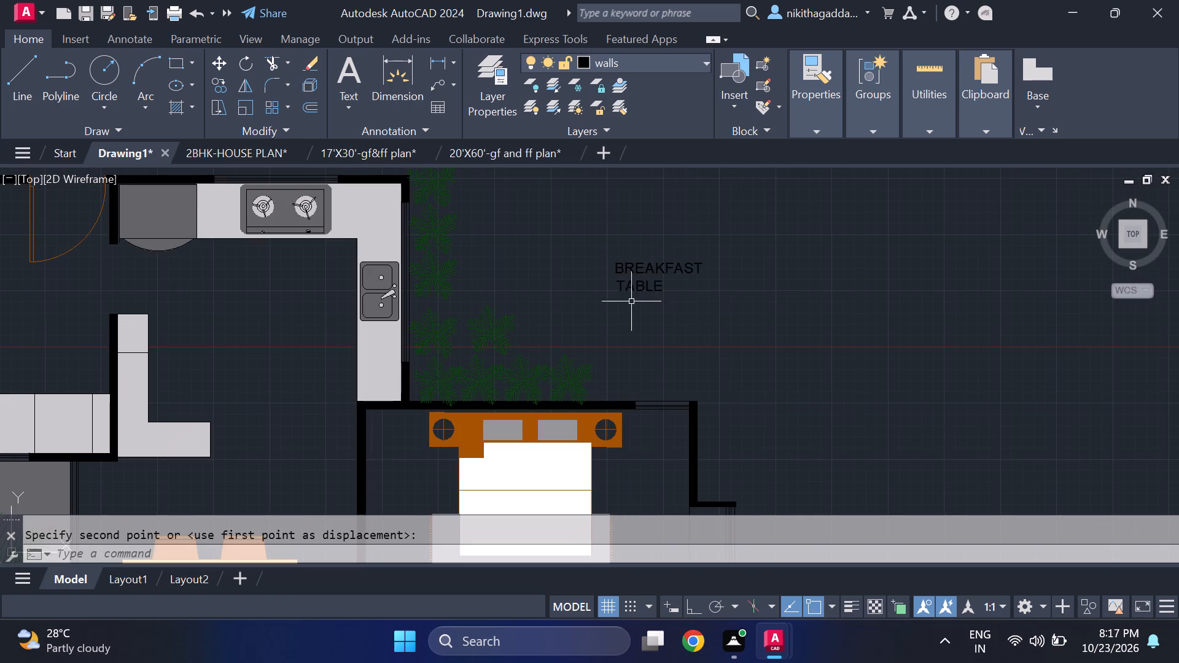
drag(704, 219, 688, 245)
click(620, 308)
text(CO)
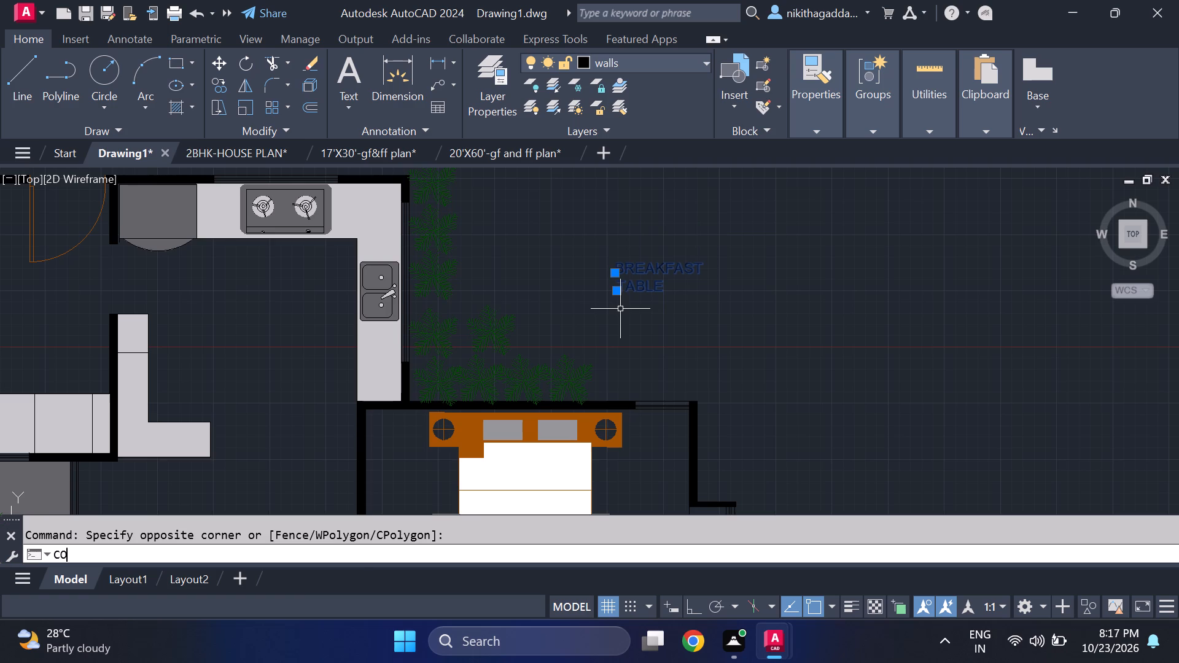
key(Return)
click(624, 290)
middle_drag(498, 353, 709, 269)
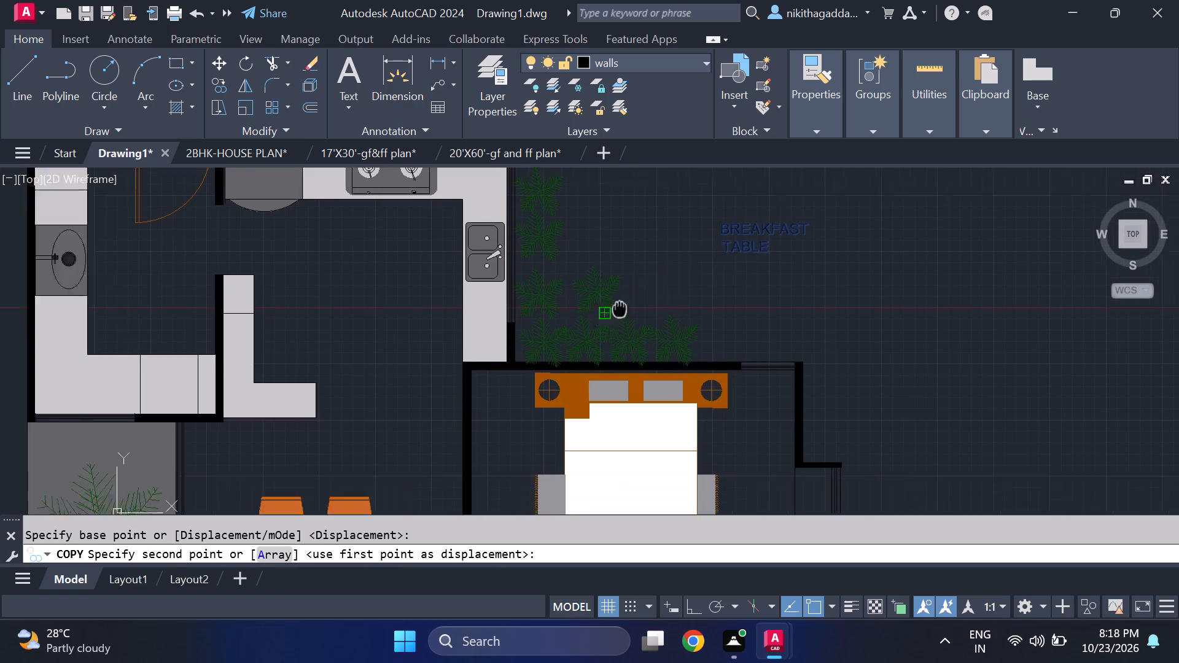
middle_drag(709, 269, 866, 175)
scroll(525, 273, up, 2)
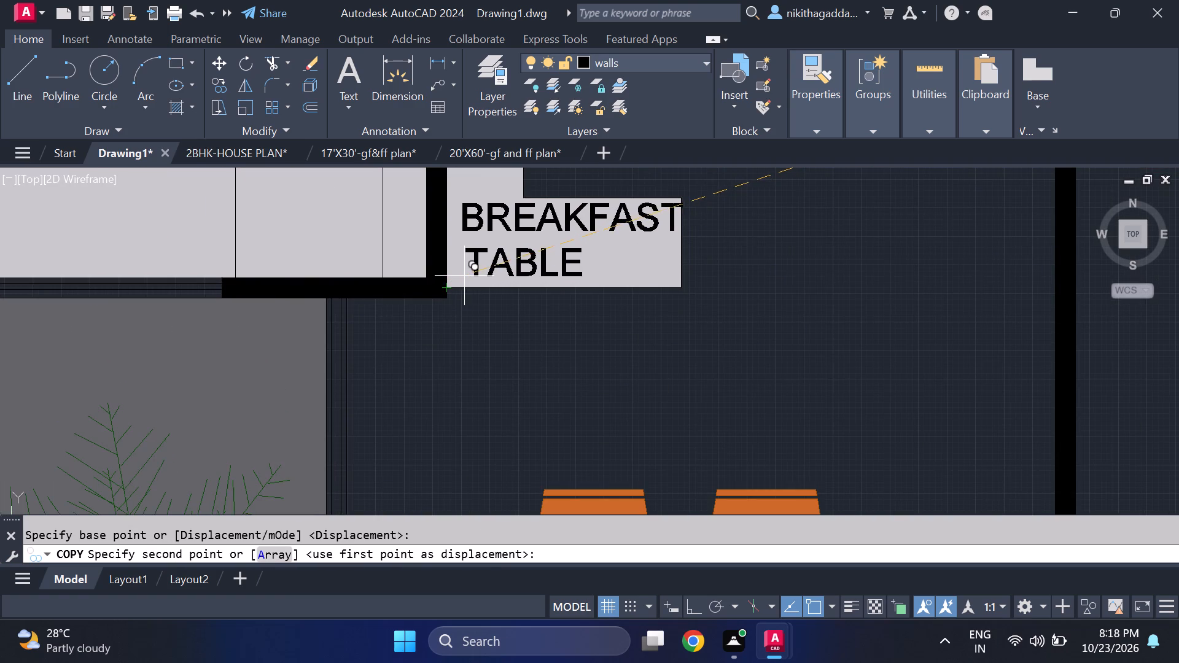
scroll(464, 275, up, 1)
click(458, 282)
scroll(542, 262, down, 3)
Place another copy of the two-line label on the open kitchen floor below the fridge and stove, ending the copy.
middle_drag(618, 324, 735, 395)
middle_drag(716, 289, 753, 316)
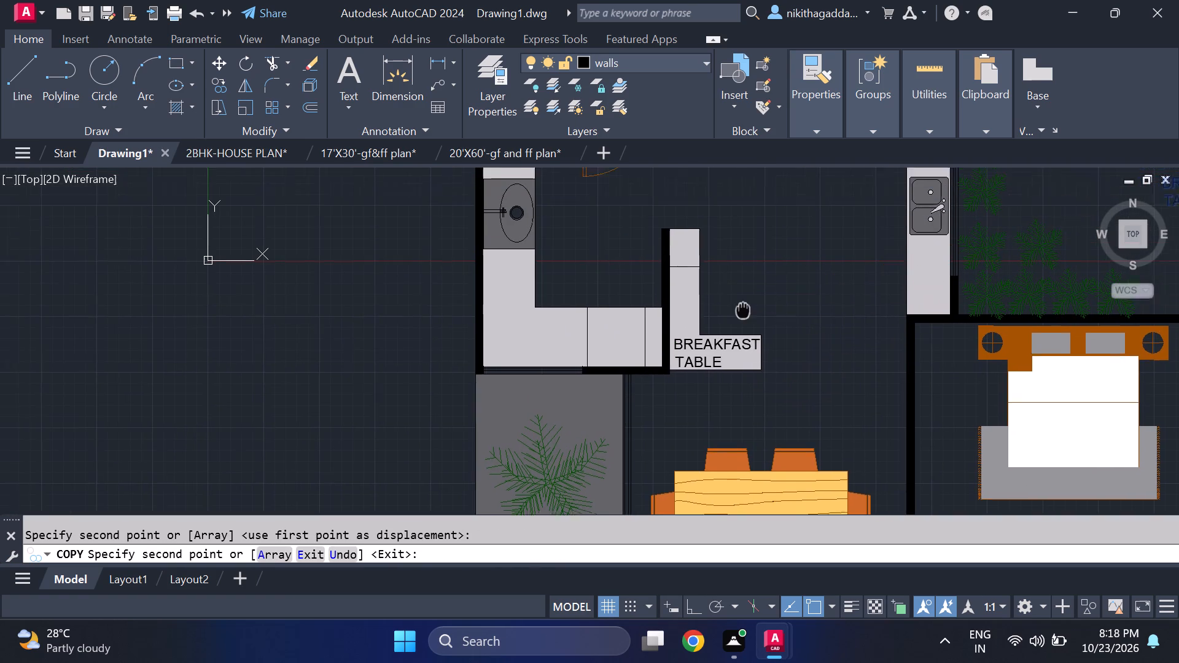
middle_drag(753, 316, 798, 346)
middle_drag(822, 290, 820, 326)
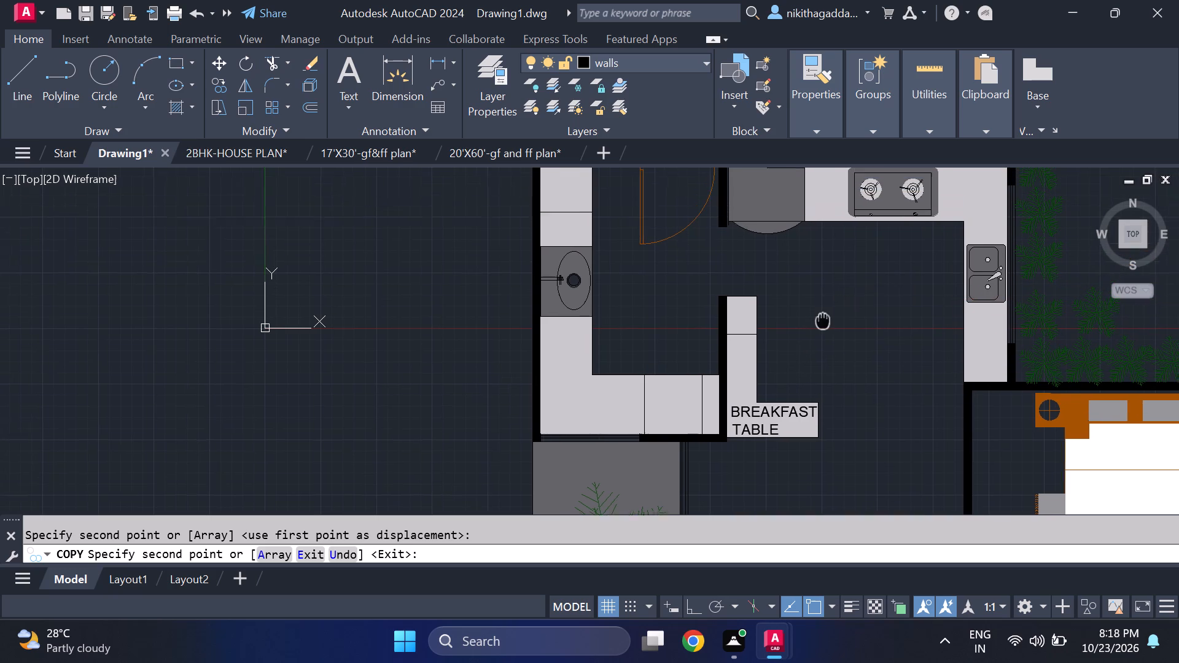
middle_drag(820, 326, 786, 376)
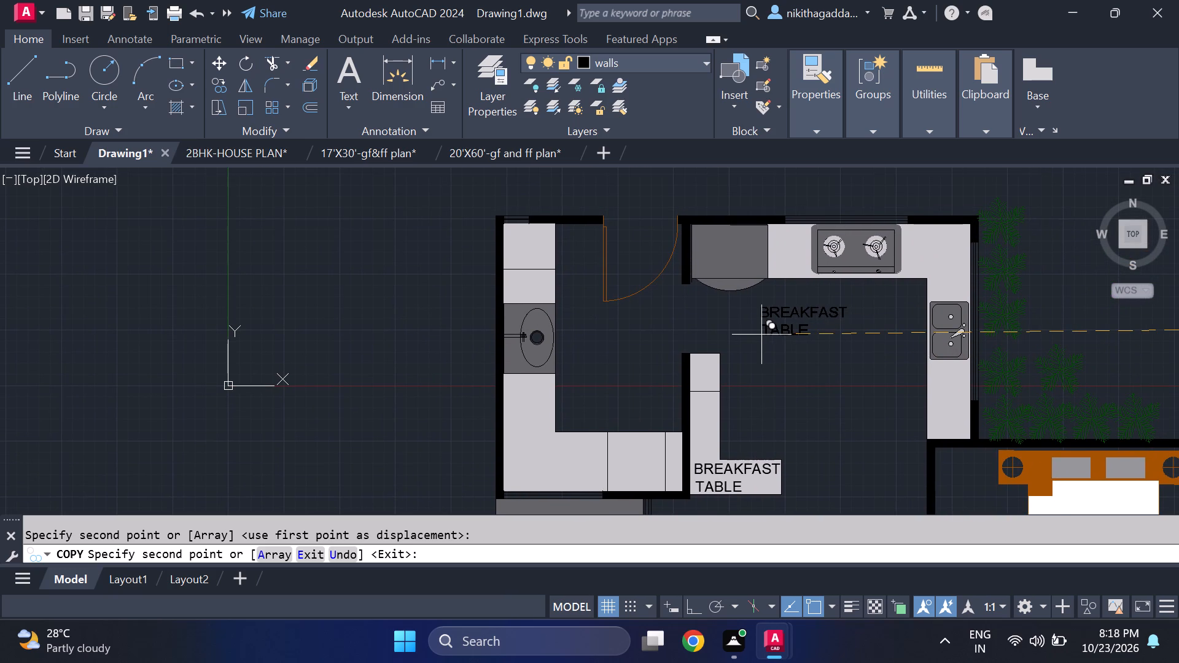
click(762, 335)
key(Escape)
Turn the kitchen-floor copy into a FRIDGE label by erasing its BREAKFAST line and rewriting TABLE.
click(820, 312)
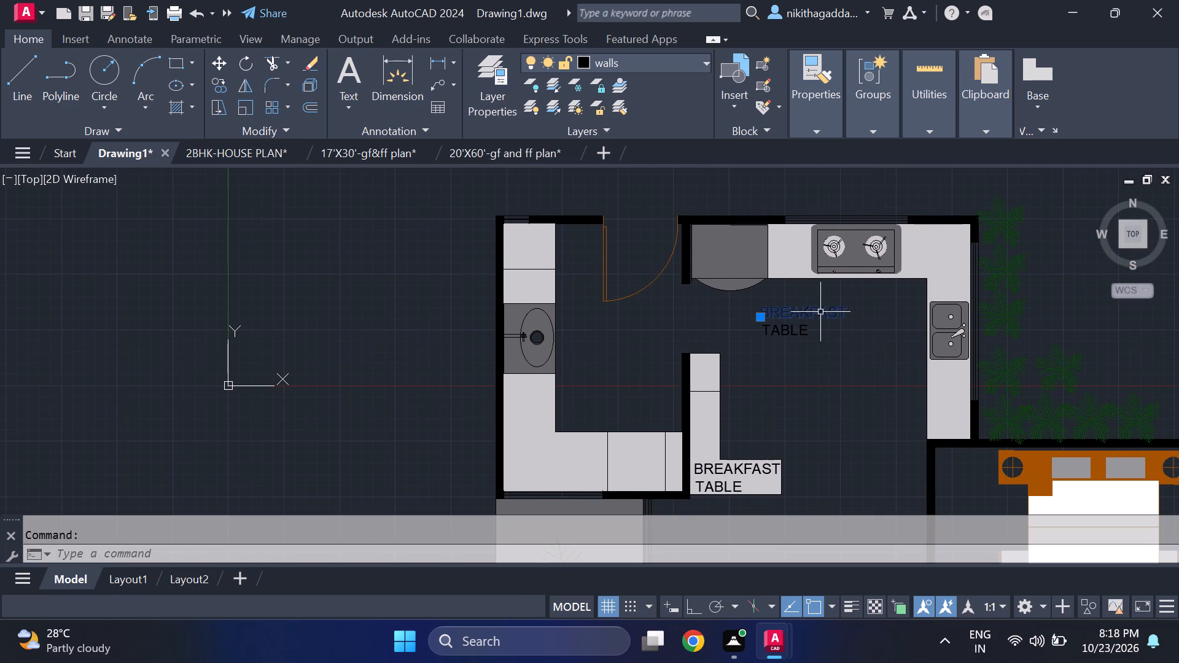
key(Delete)
scroll(762, 334, up, 2)
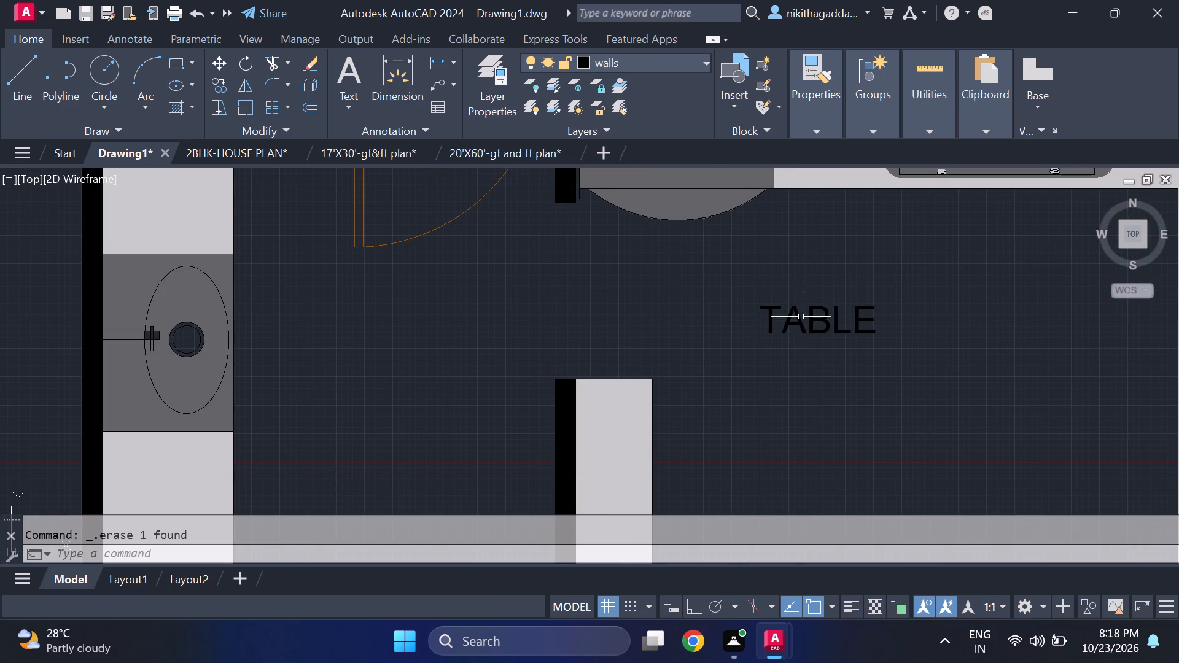
double_click(799, 314)
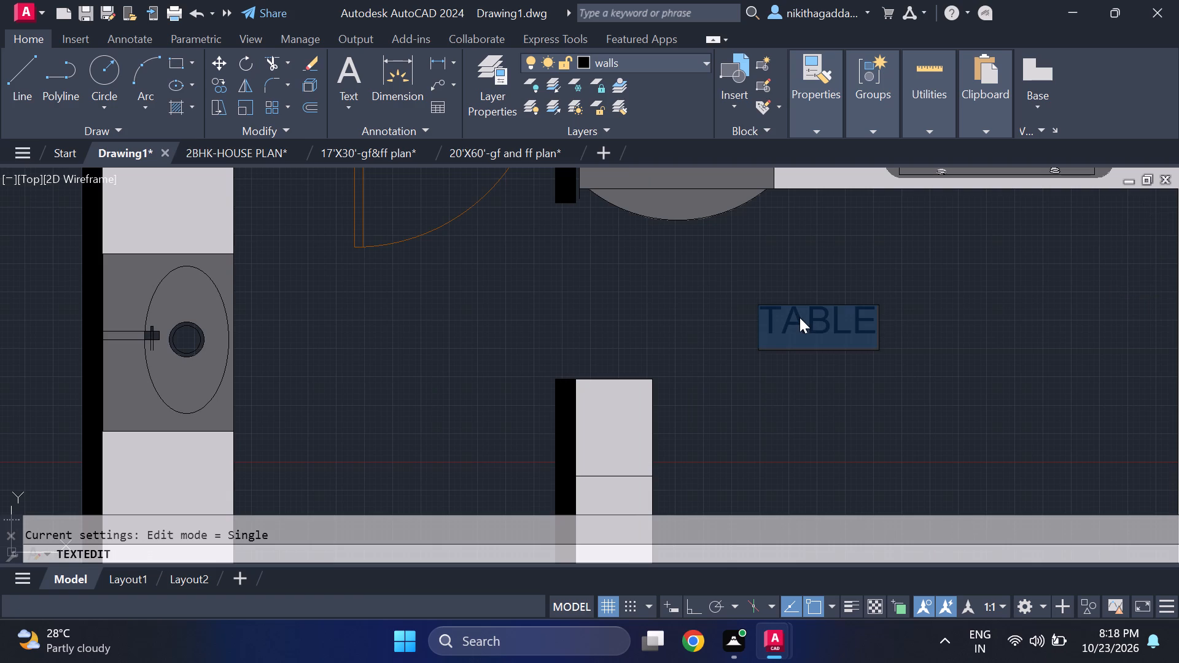
key(Delete)
text(FRIDGE)
key(Return)
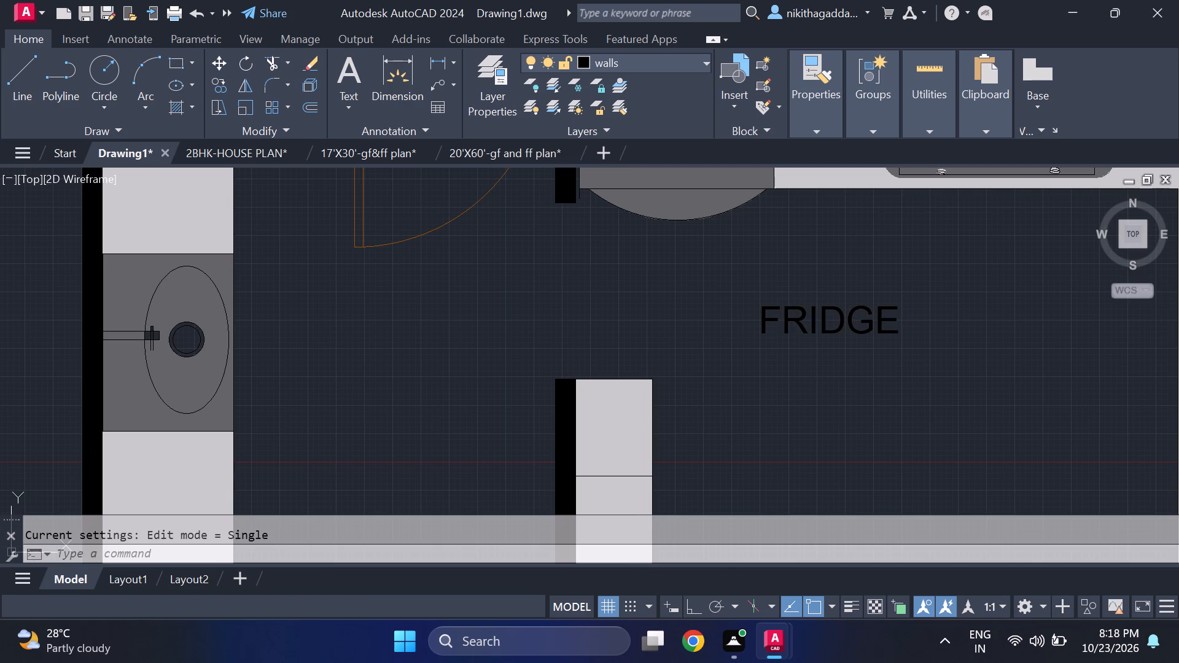
Copy the FRIDGE text onto the dark grey fridge in the kitchen corner.
click(806, 315)
text(CO)
key(Return)
click(755, 342)
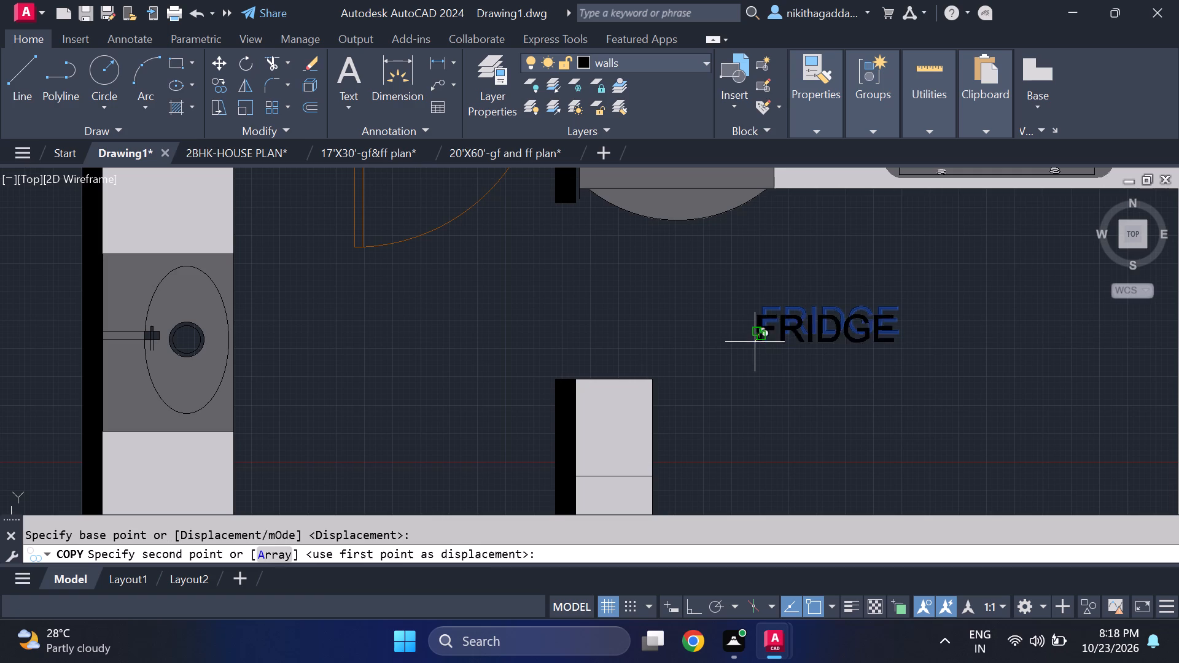
scroll(655, 285, up, 1)
middle_drag(655, 283, 706, 454)
scroll(610, 252, up, 1)
middle_drag(610, 252, 663, 425)
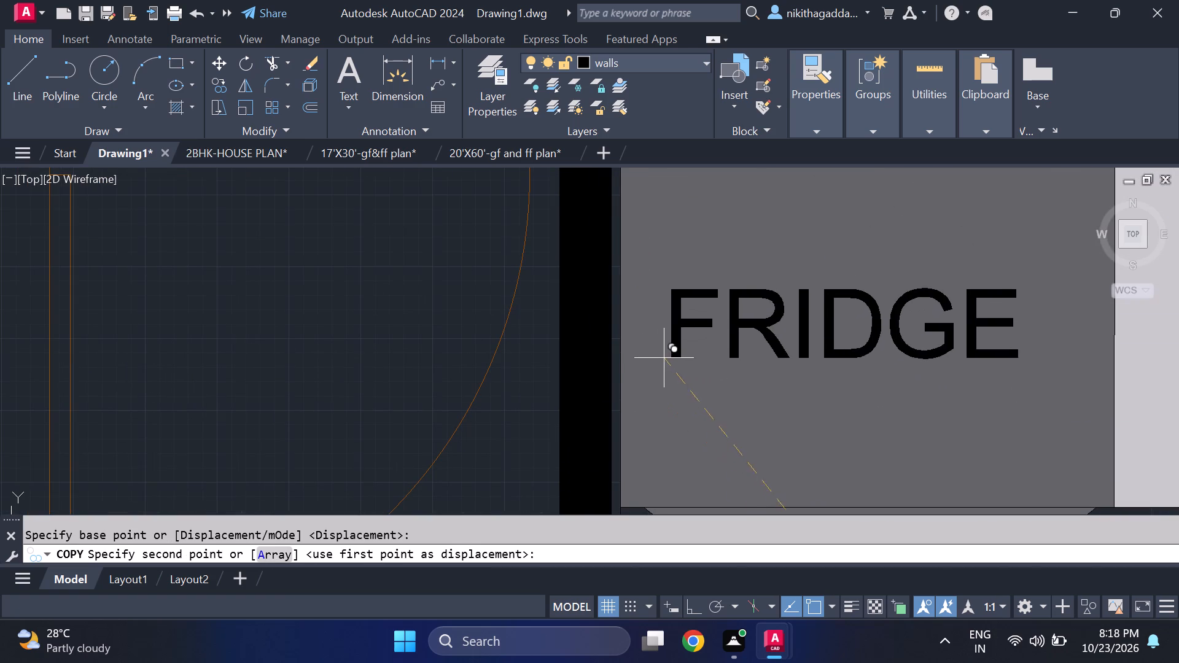
click(672, 357)
scroll(687, 307, down, 4)
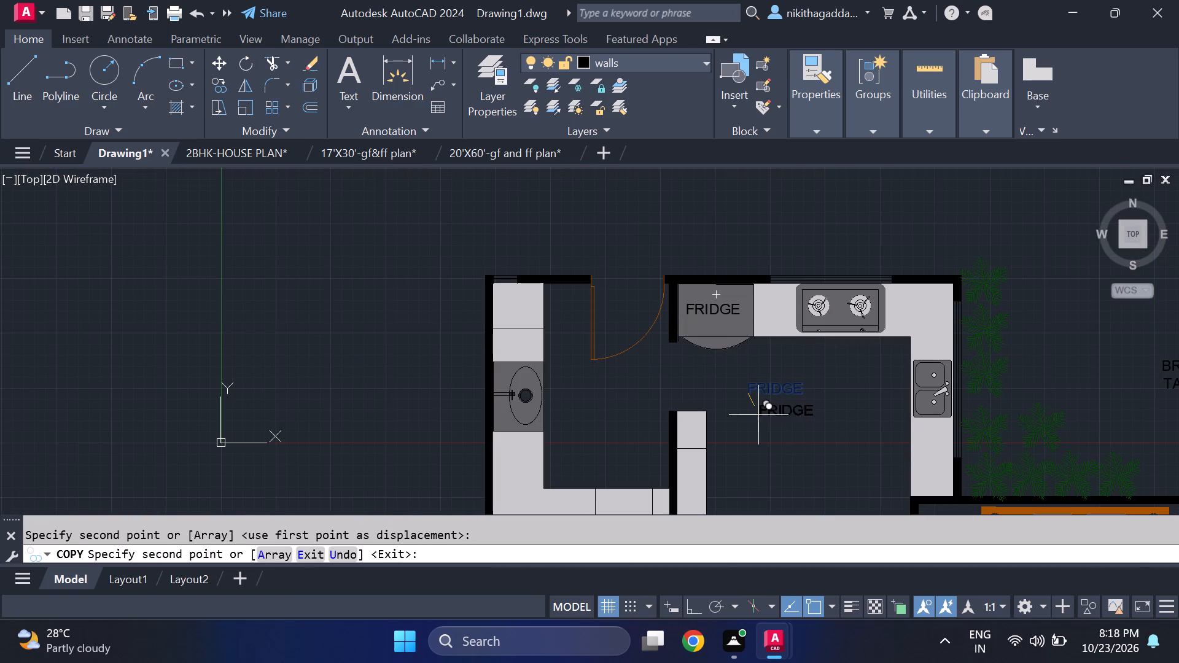
key(Escape)
Rotate the FRIDGE text left on the kitchen floor upright, 90° about its start point, with ortho on.
click(783, 389)
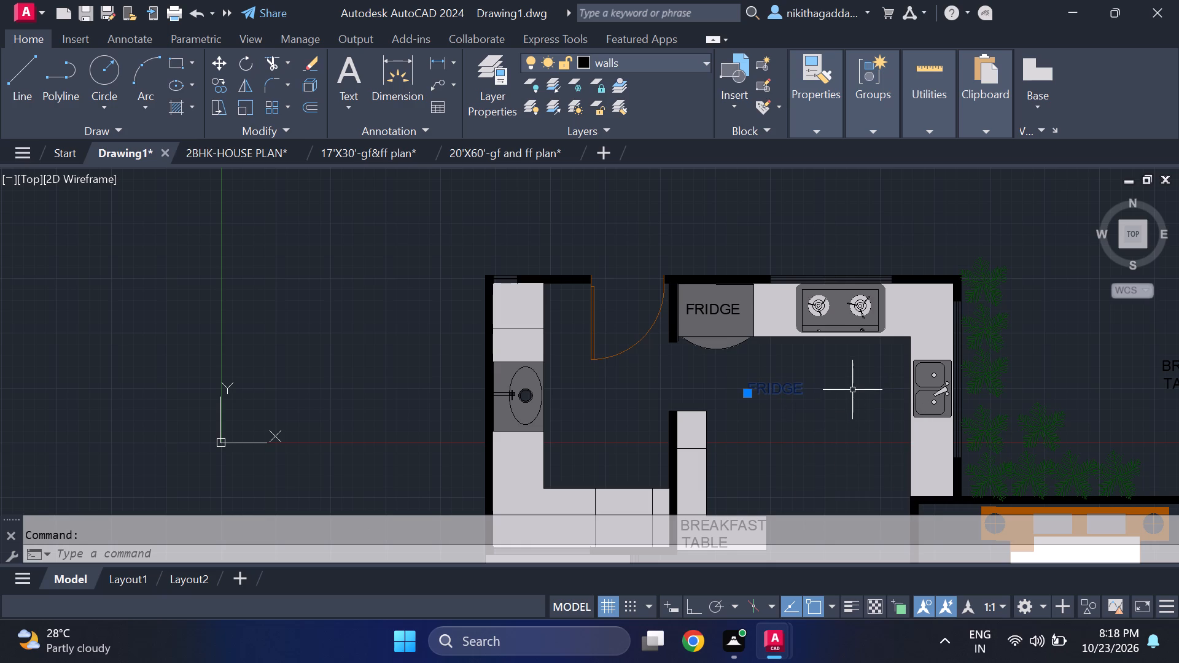
key(r)
key(o)
key(Return)
scroll(790, 397, up, 2)
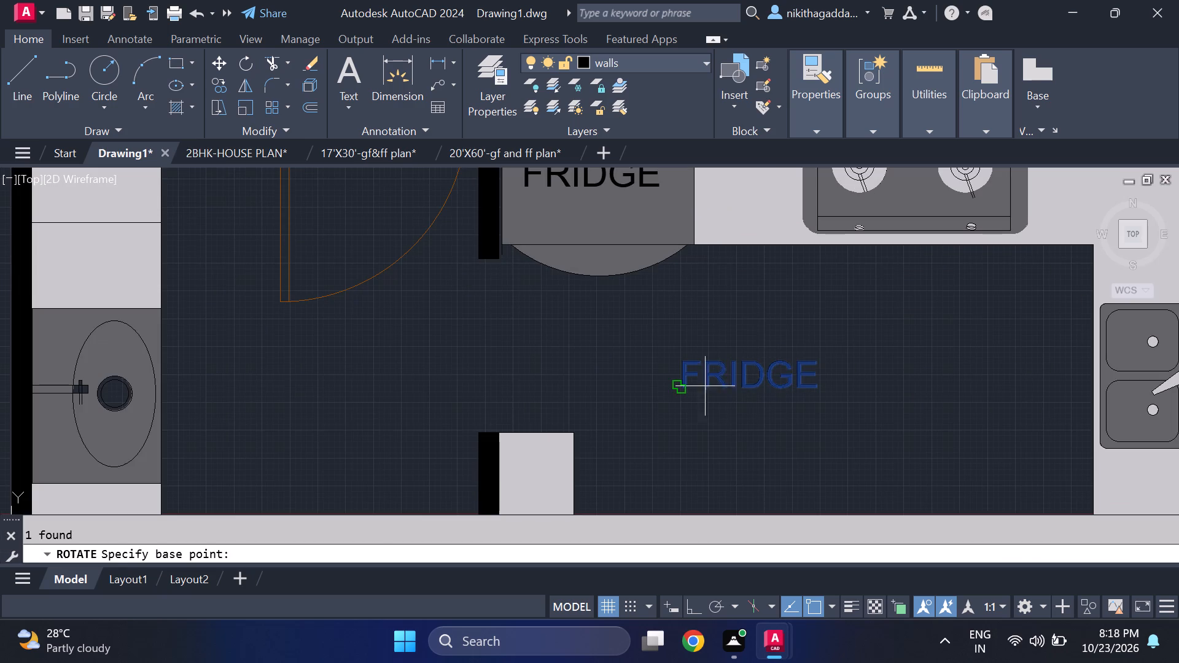
click(679, 384)
key(F8)
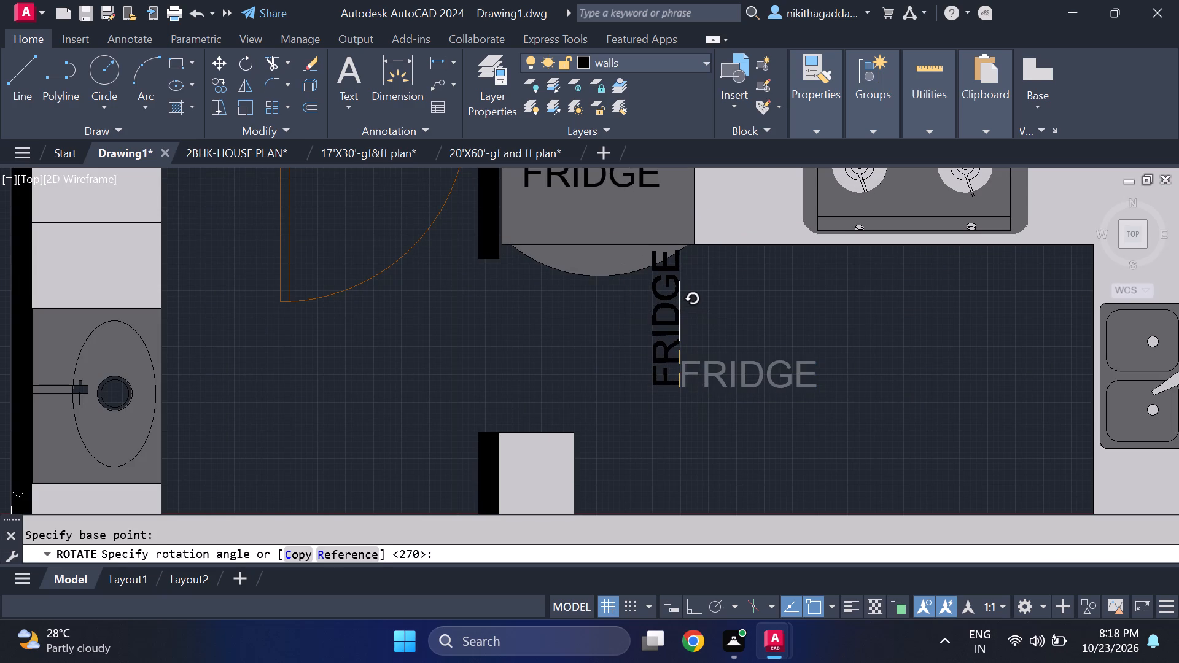
click(680, 295)
Change the vertical FRIDGE text on the kitchen floor to WASHING.
drag(725, 284, 718, 293)
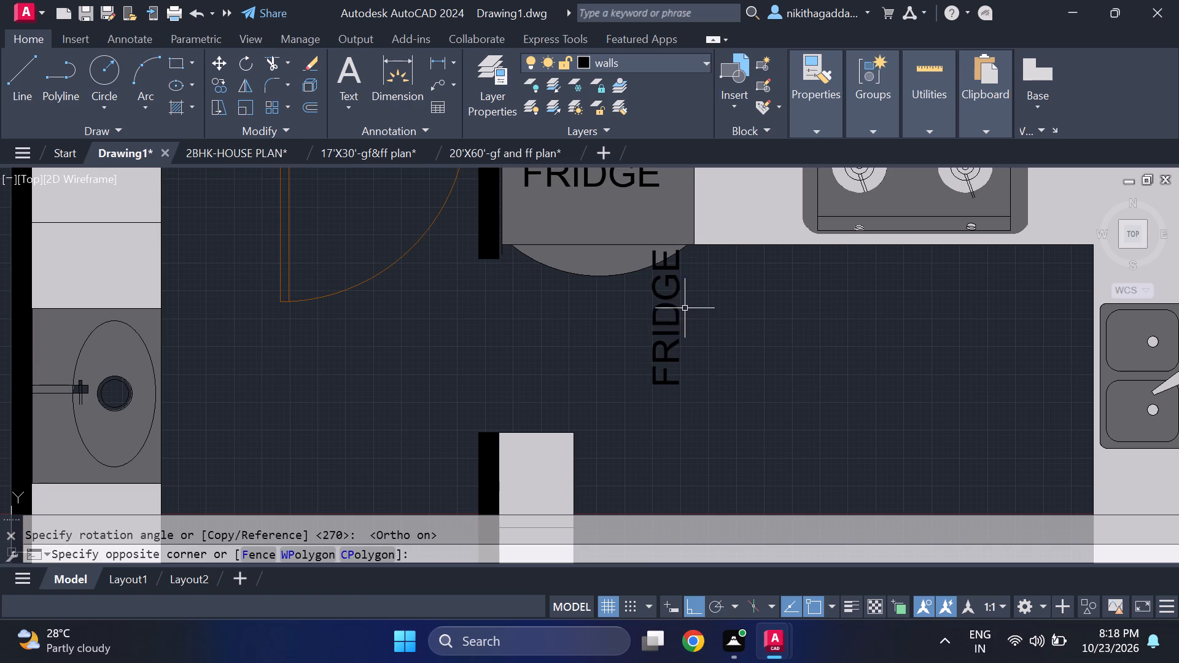
click(685, 308)
click(667, 328)
click(663, 325)
double_click(664, 325)
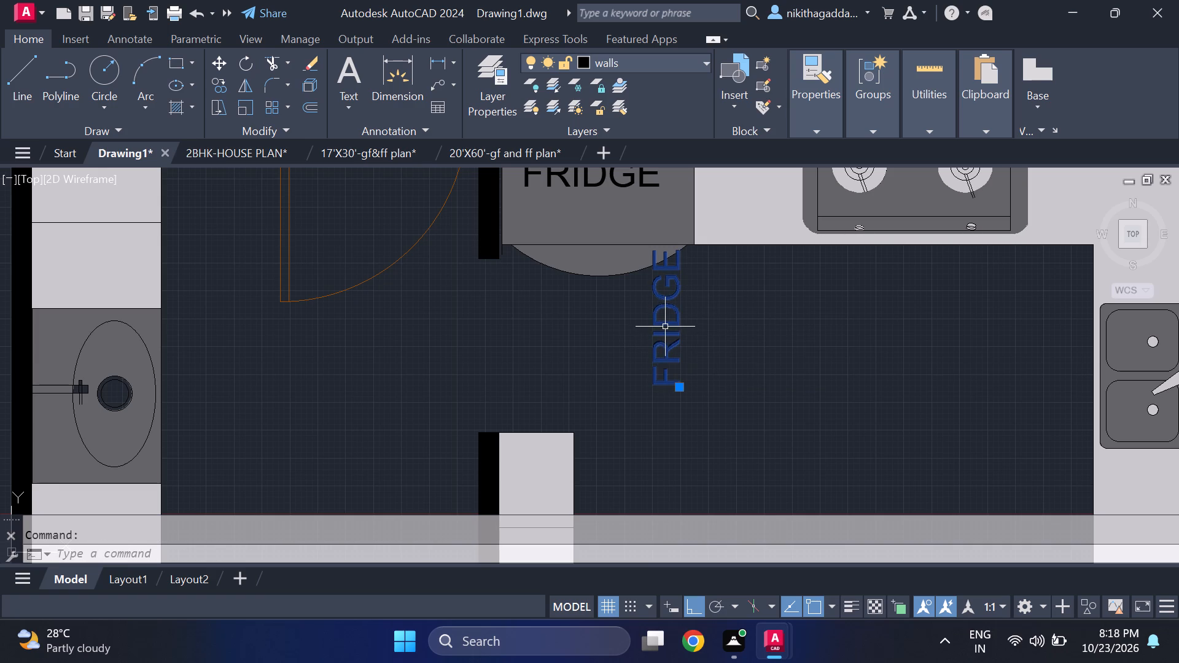
double_click(666, 328)
key(Delete)
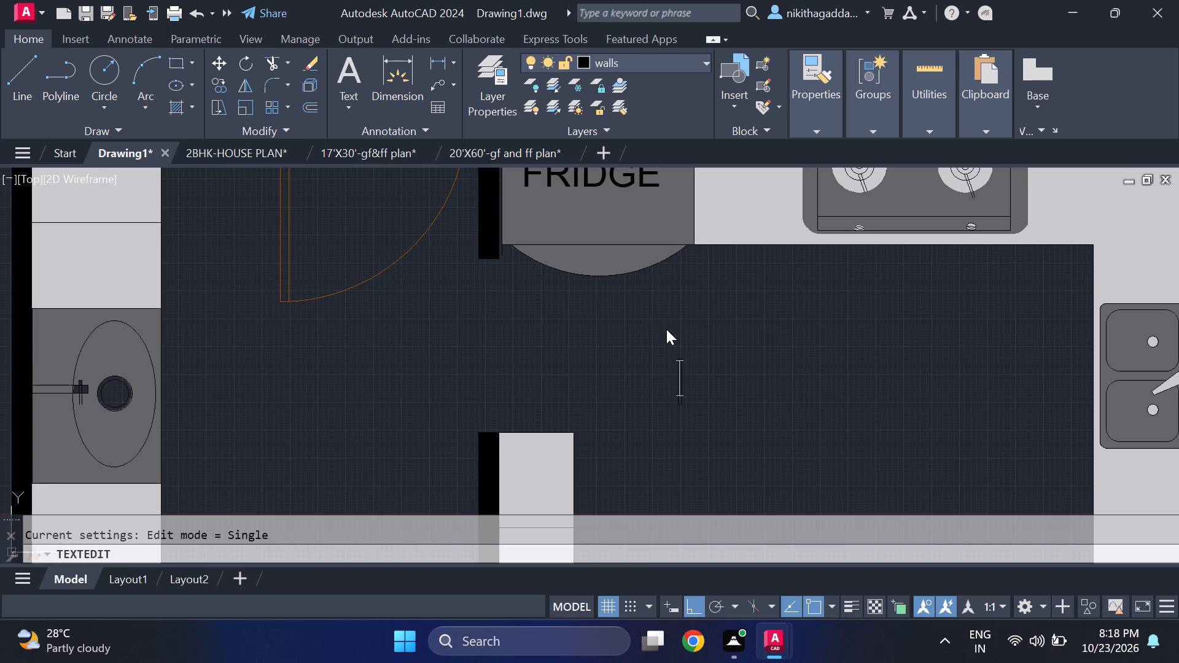
text(WASHING)
key(Return)
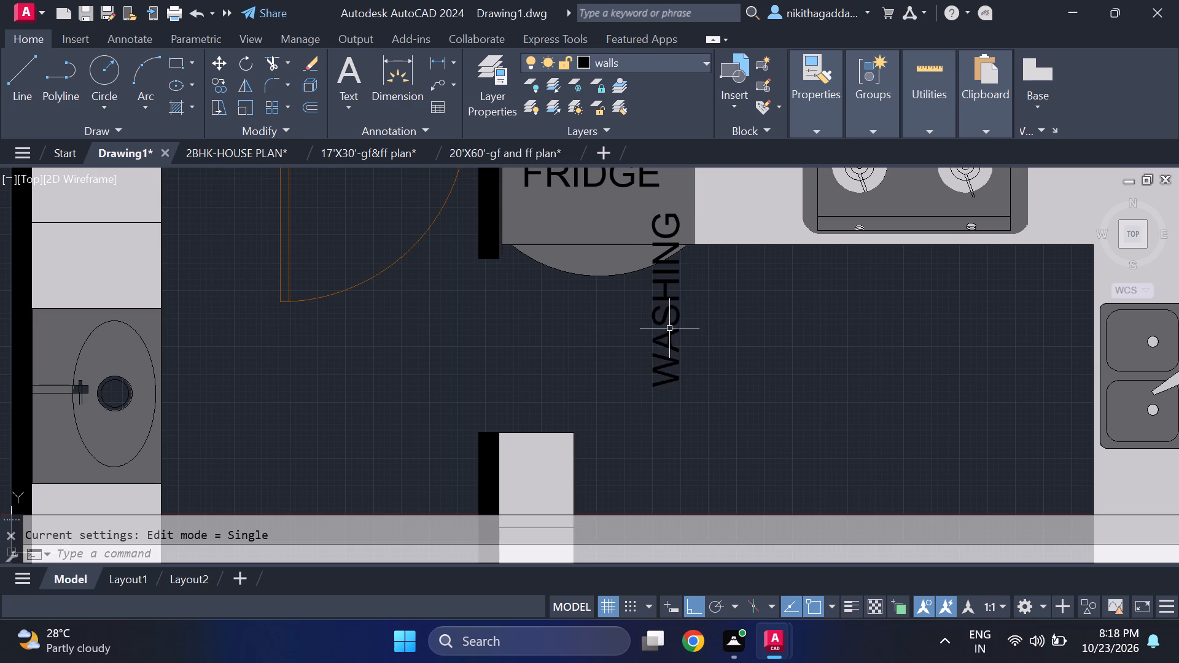
Add a MACHINE line beside the vertical WASHING text on the kitchen floor by copying that text and rewriting the copy.
click(673, 321)
text(CO)
key(Return)
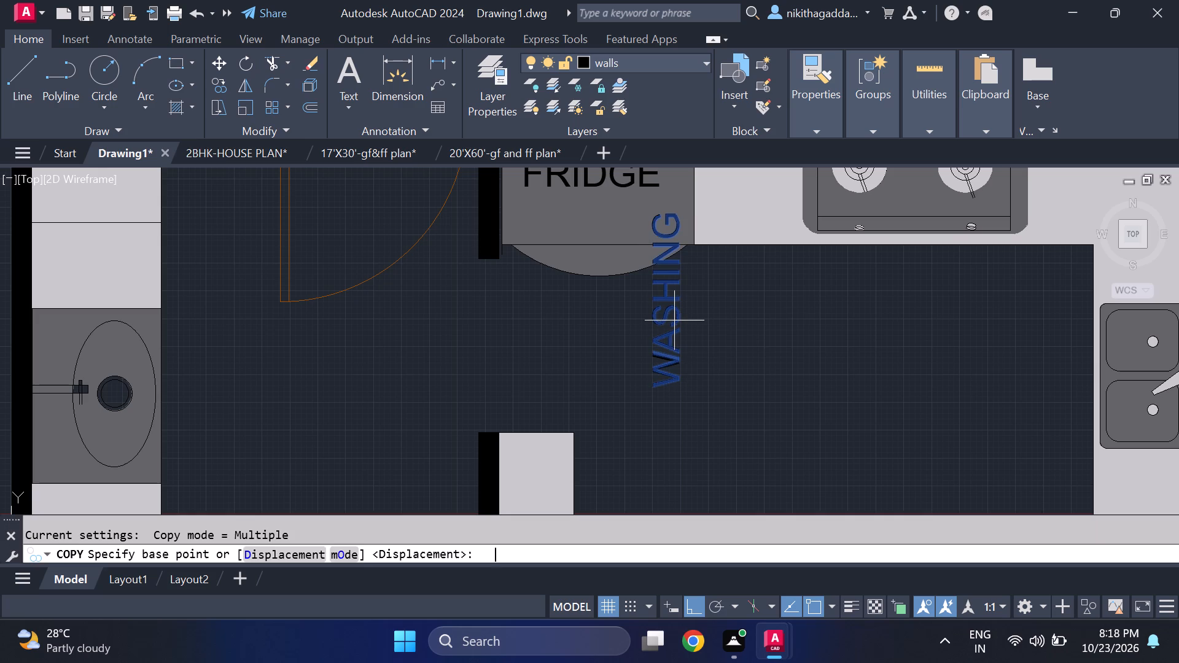
click(683, 389)
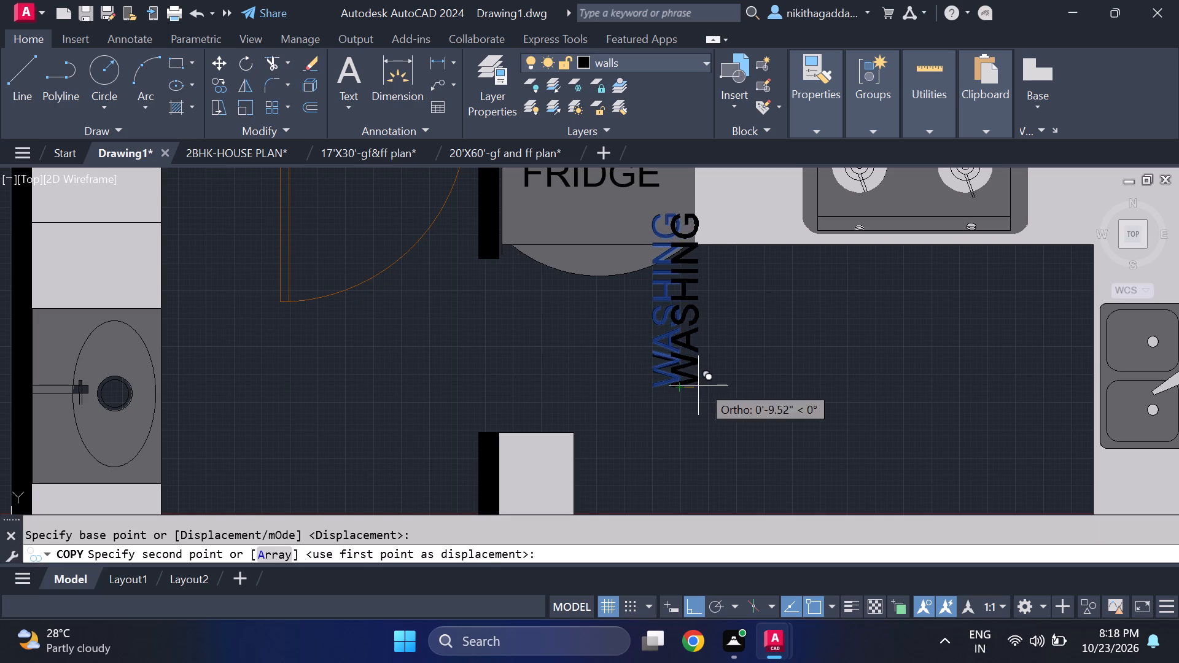
click(722, 382)
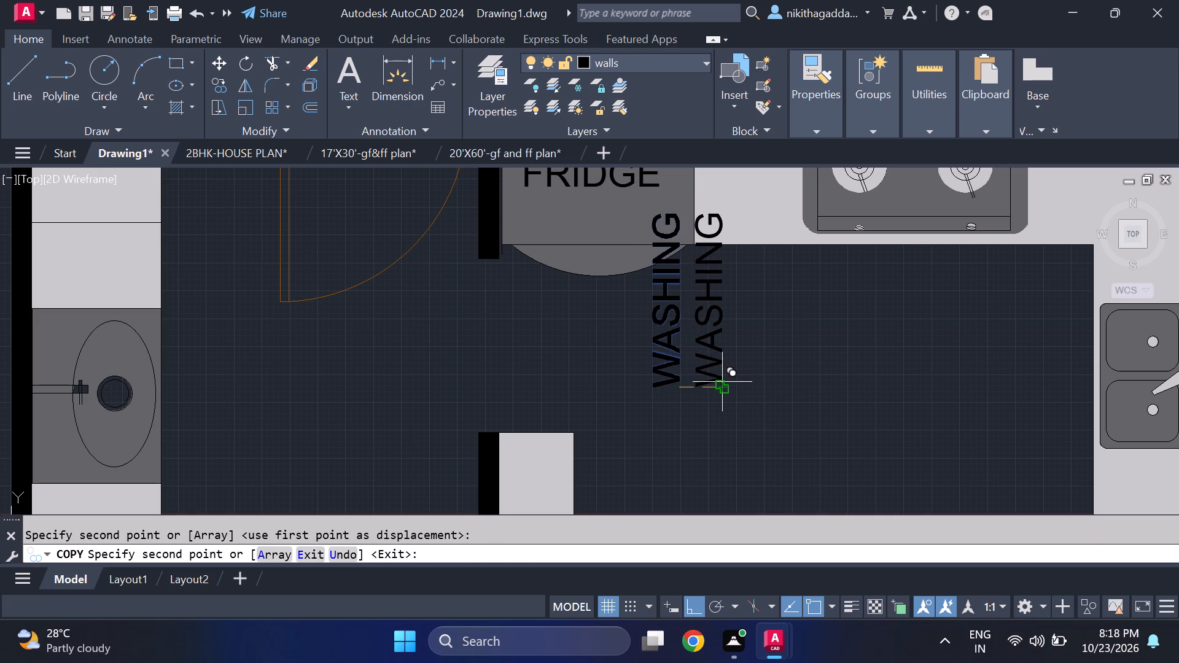
key(Escape)
double_click(715, 360)
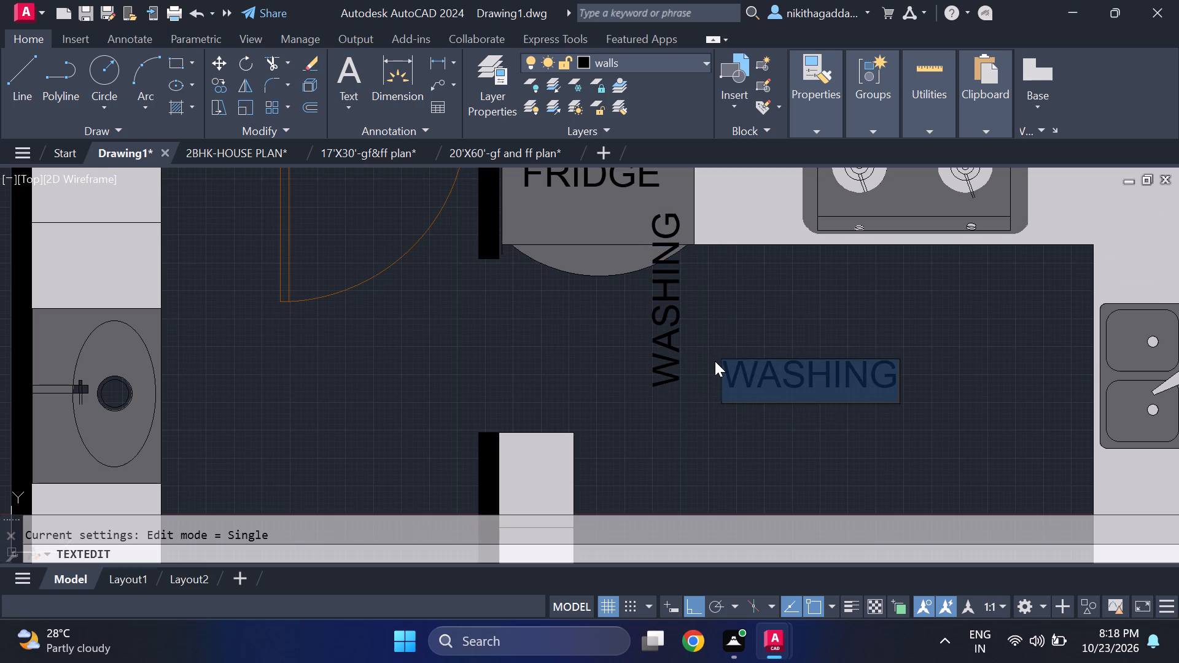
key(Delete)
text(MACHINE)
key(Return)
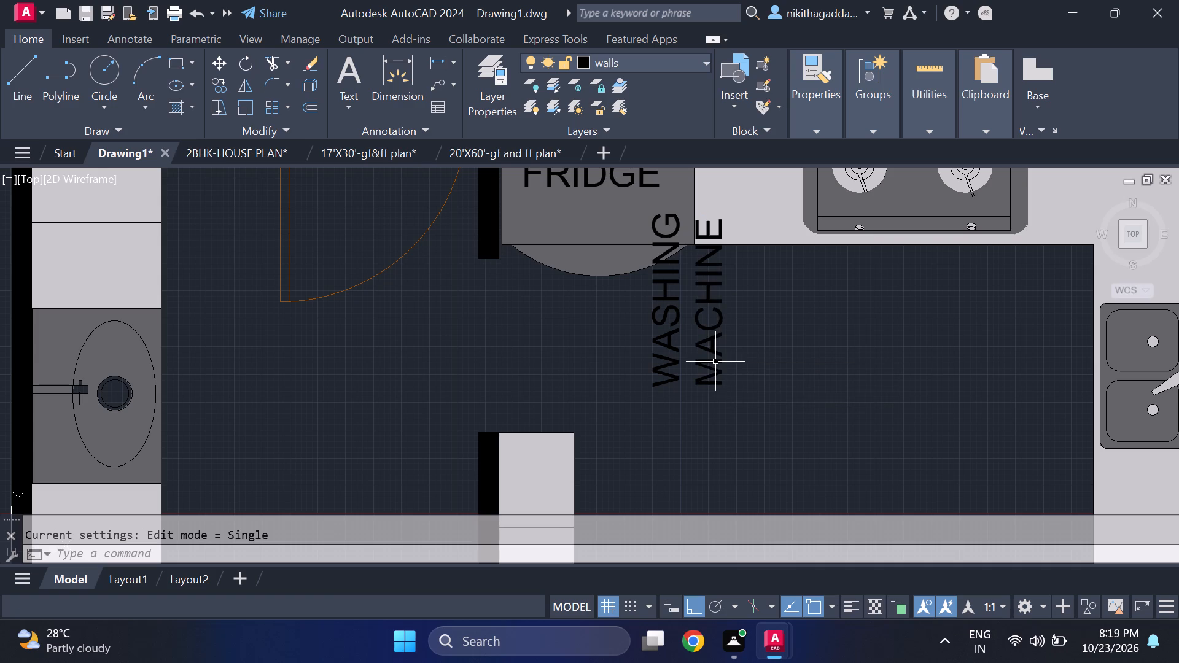
Copy the vertical WASHING MACHINE text pair, with ortho off, to the empty space just outside the window wall of the washbasin room.
drag(750, 314, 745, 318)
click(572, 354)
scroll(594, 341, down, 2)
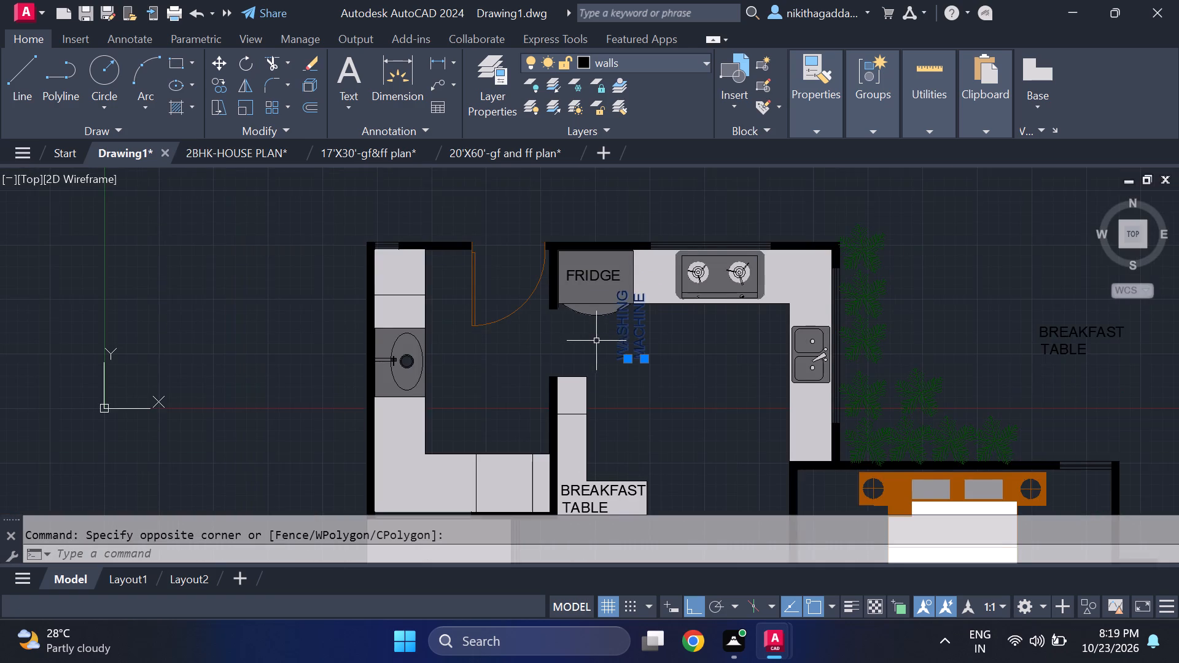
middle_drag(599, 341, 639, 375)
scroll(639, 375, up, 2)
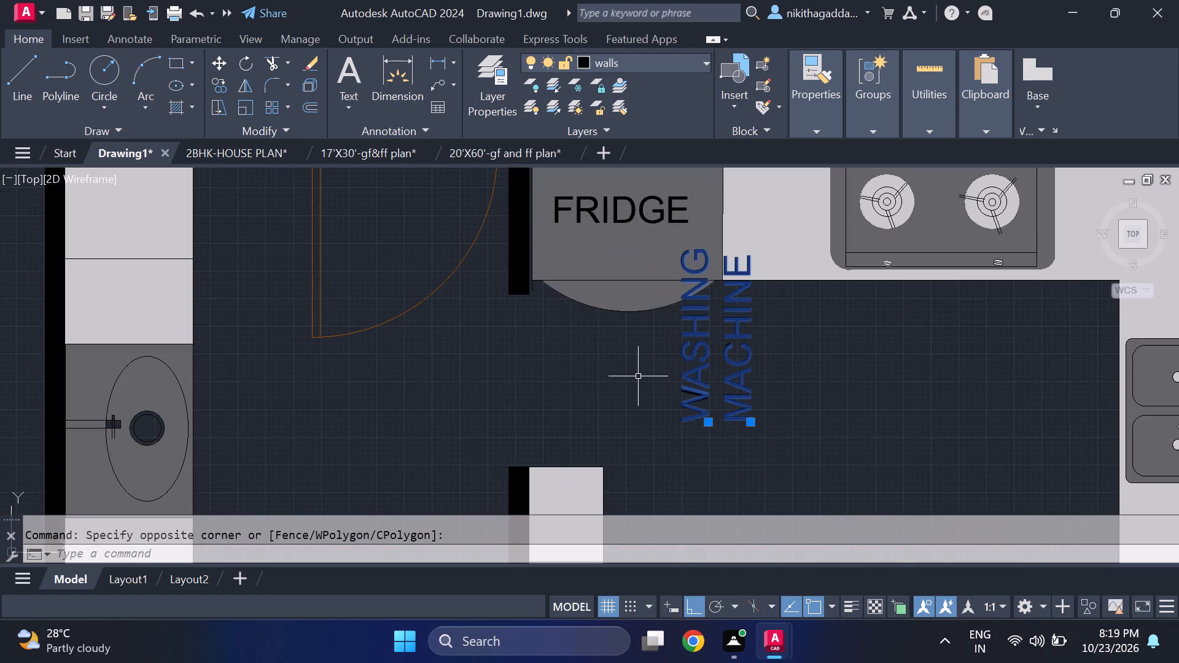
text(CO)
key(Return)
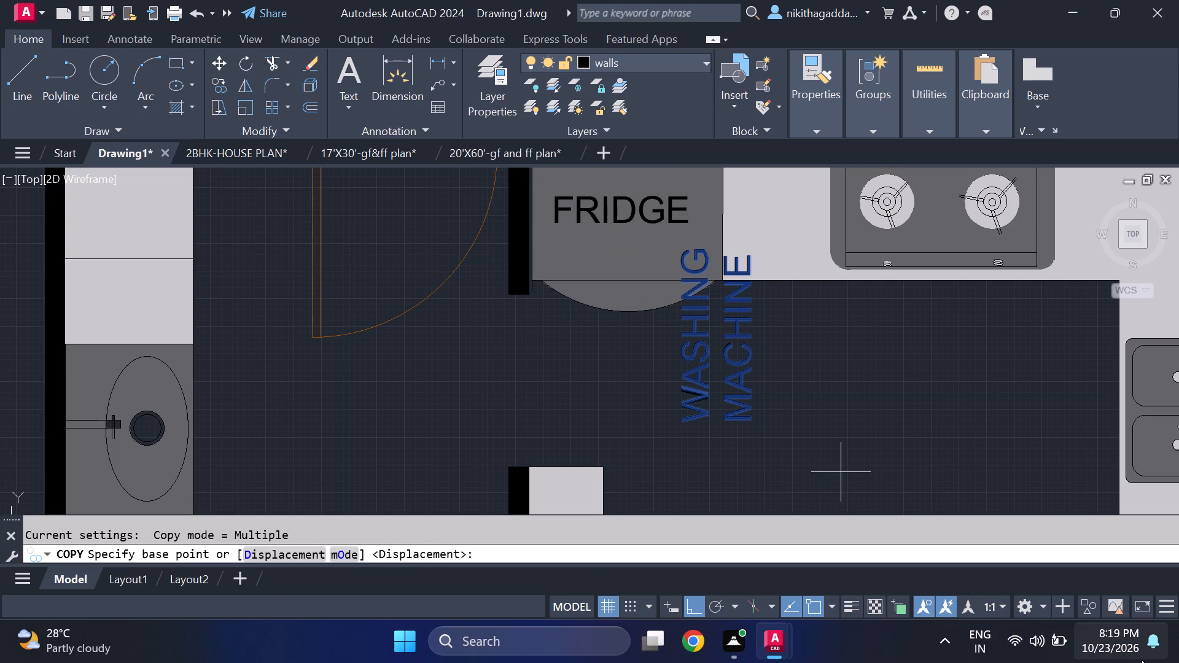
click(745, 422)
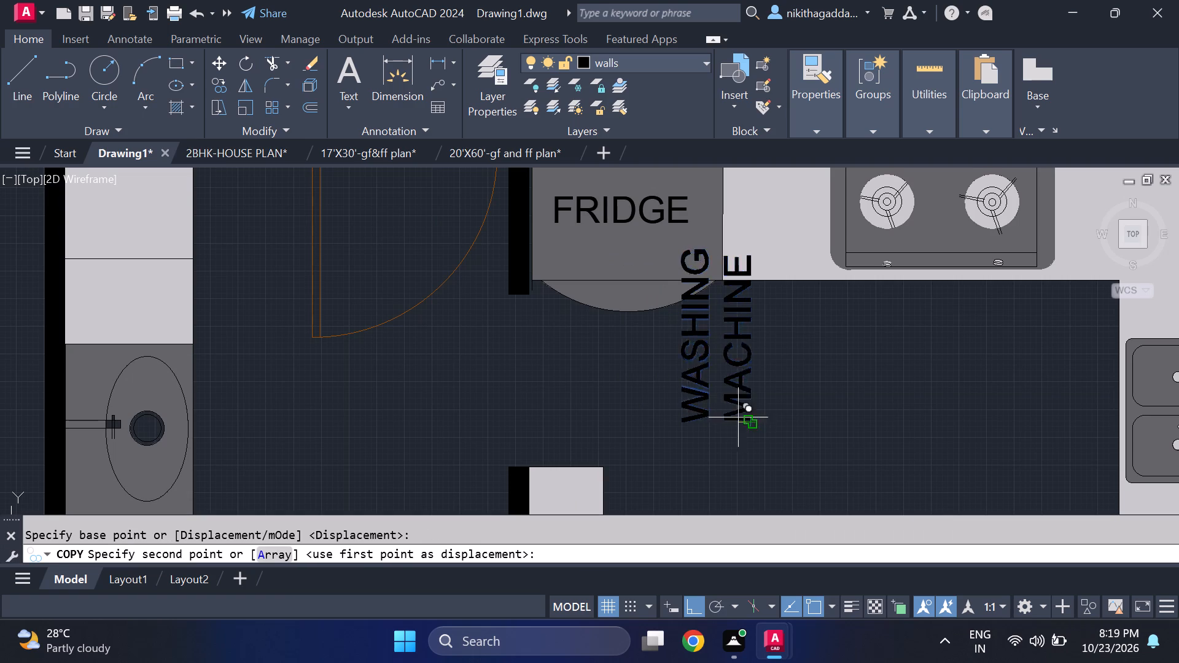
middle_drag(317, 322, 647, 532)
key(F8)
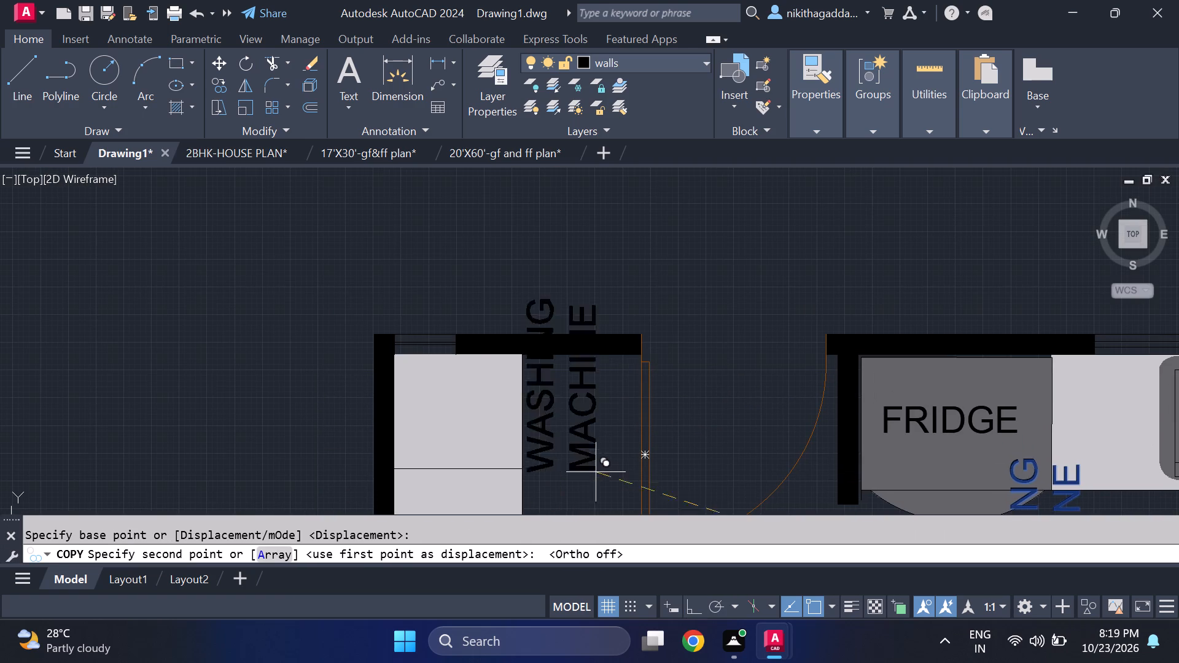
click(492, 306)
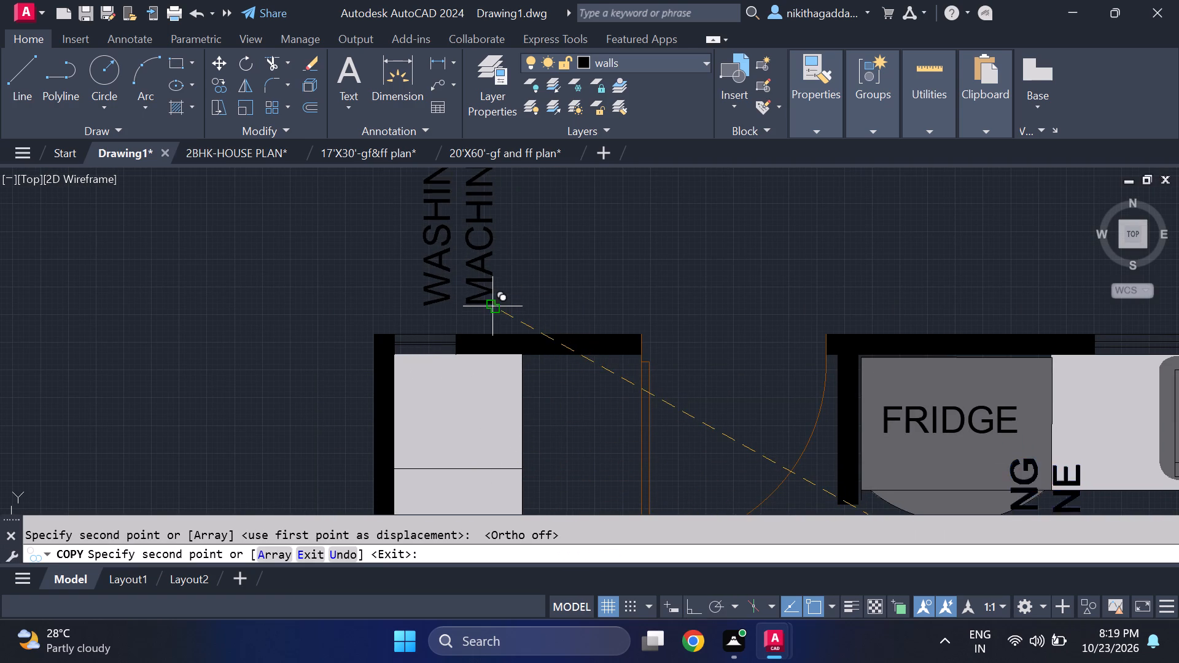
key(Escape)
Scale down the WASHING MACHINE copy outside the wall about the start point of its MACHINE line.
middle_drag(508, 307, 552, 394)
click(587, 264)
click(437, 334)
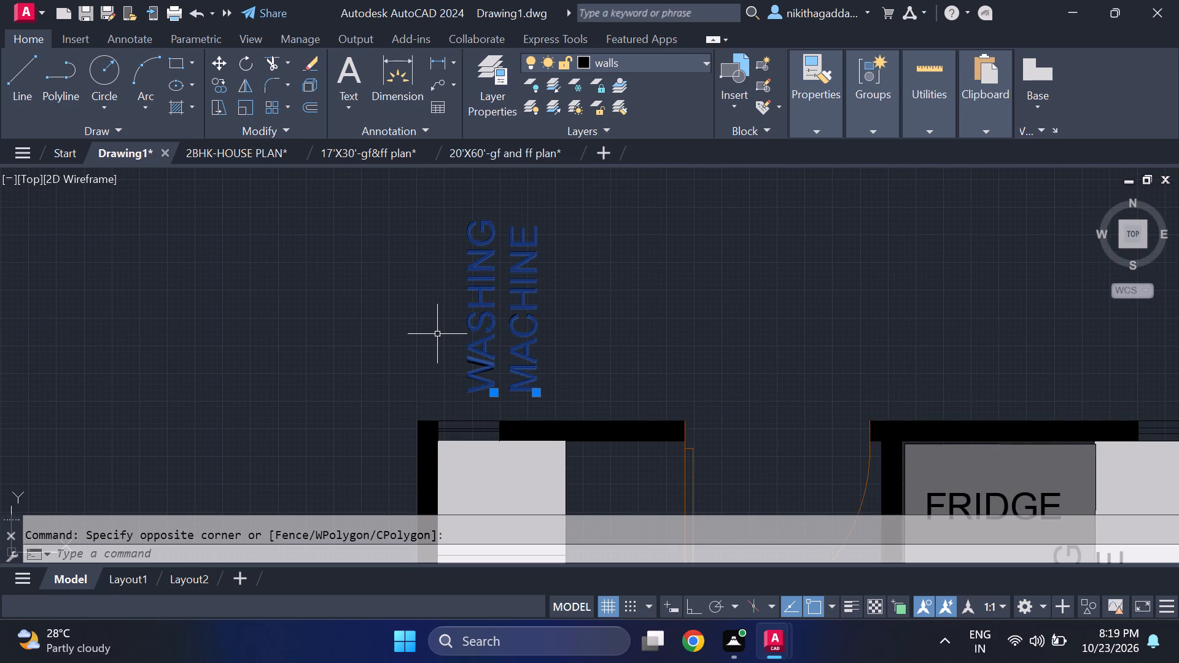
text(SACLE)
key(Return)
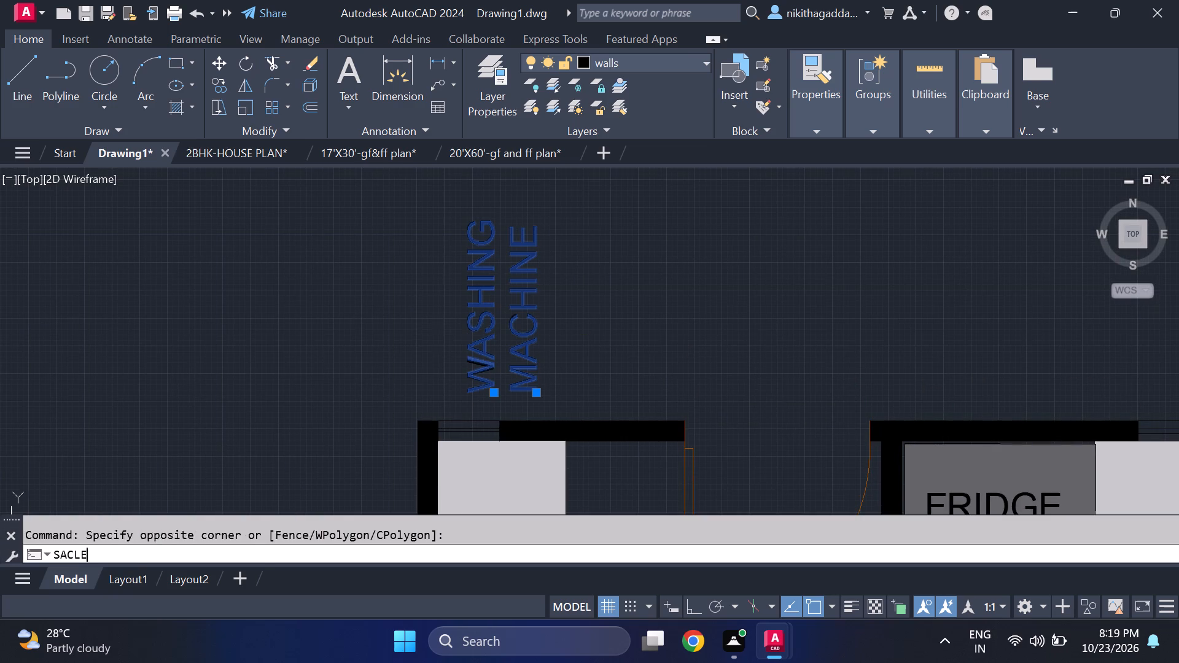
click(539, 400)
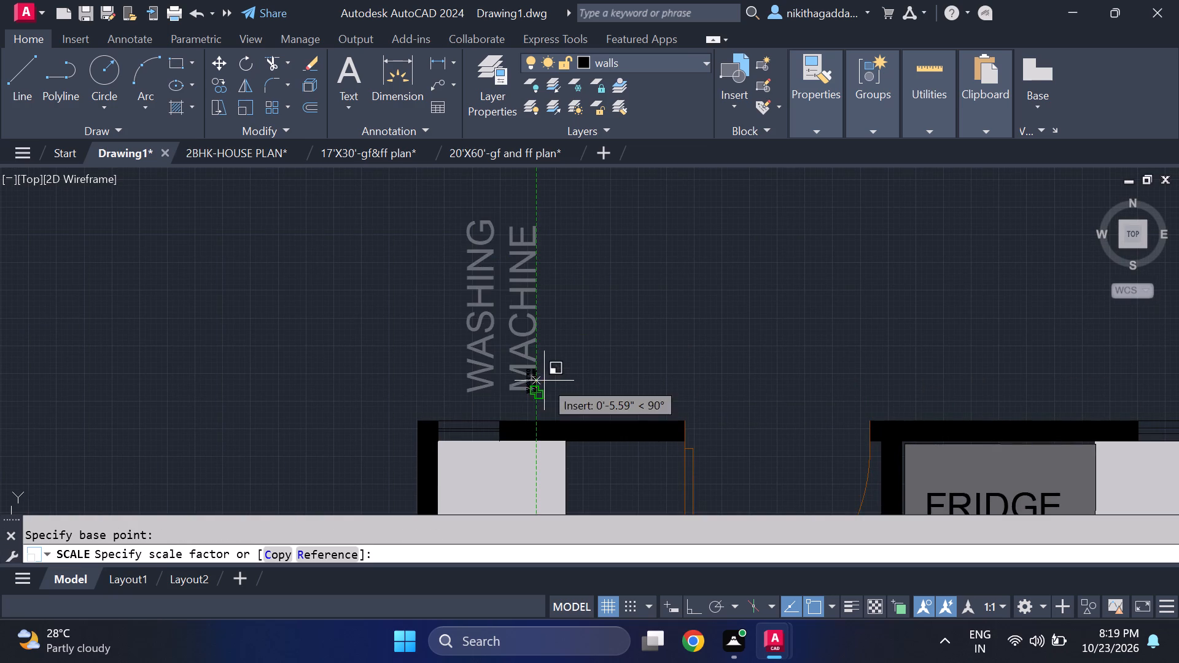
scroll(544, 381, up, 2)
scroll(480, 285, down, 2)
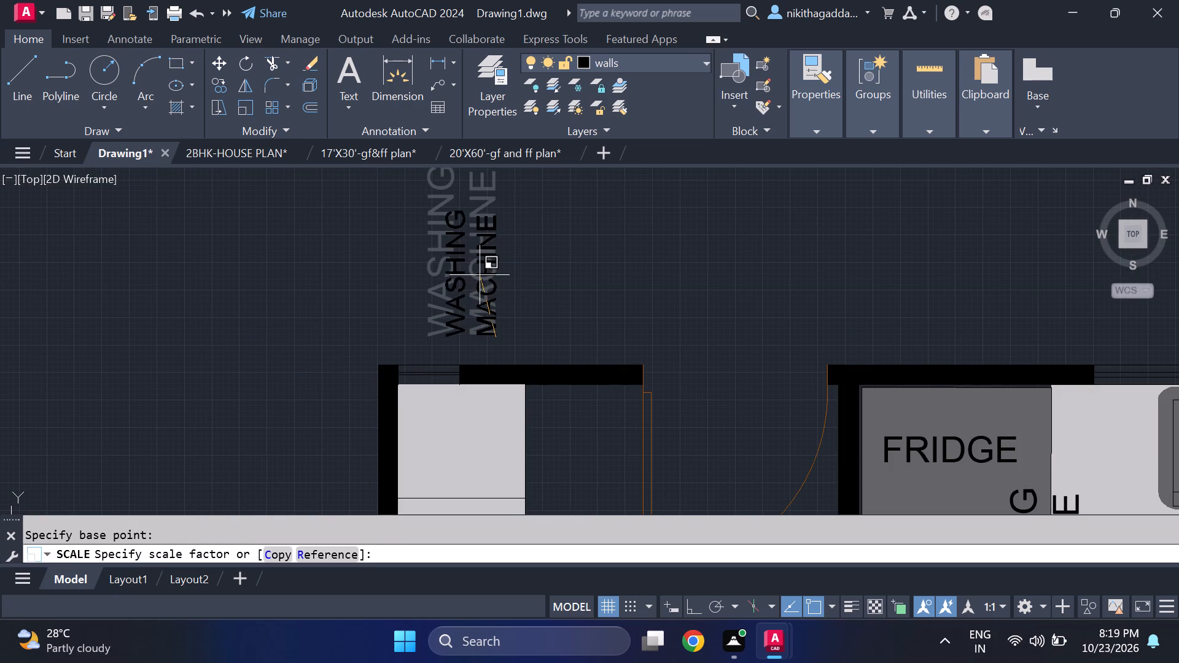
click(480, 274)
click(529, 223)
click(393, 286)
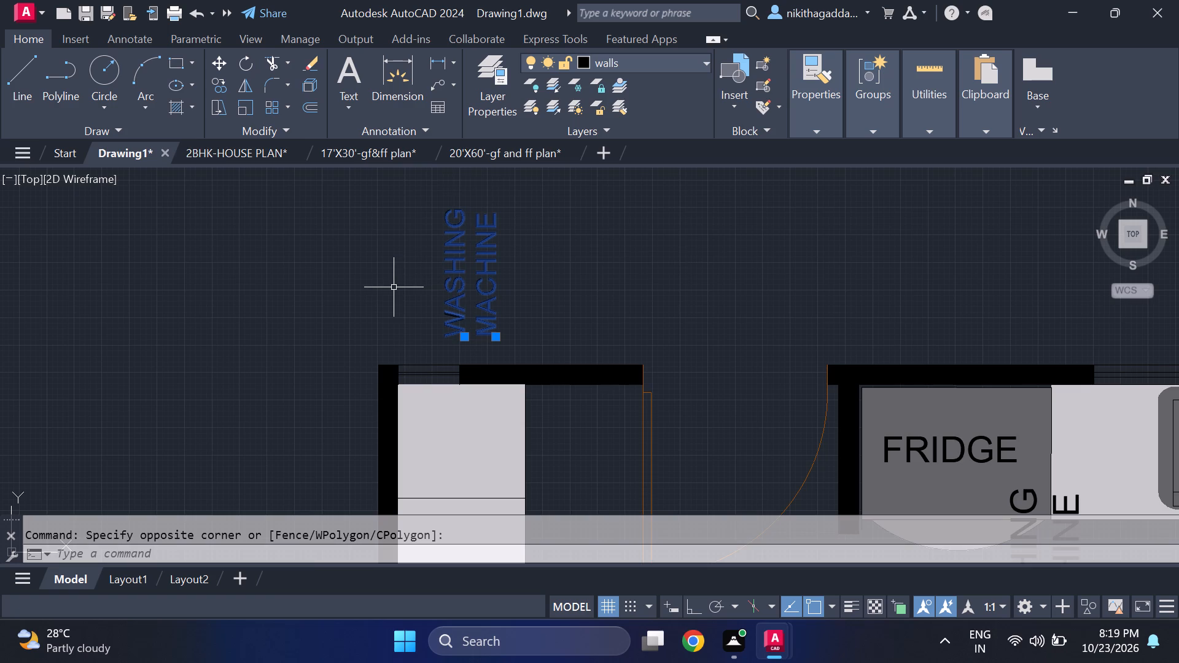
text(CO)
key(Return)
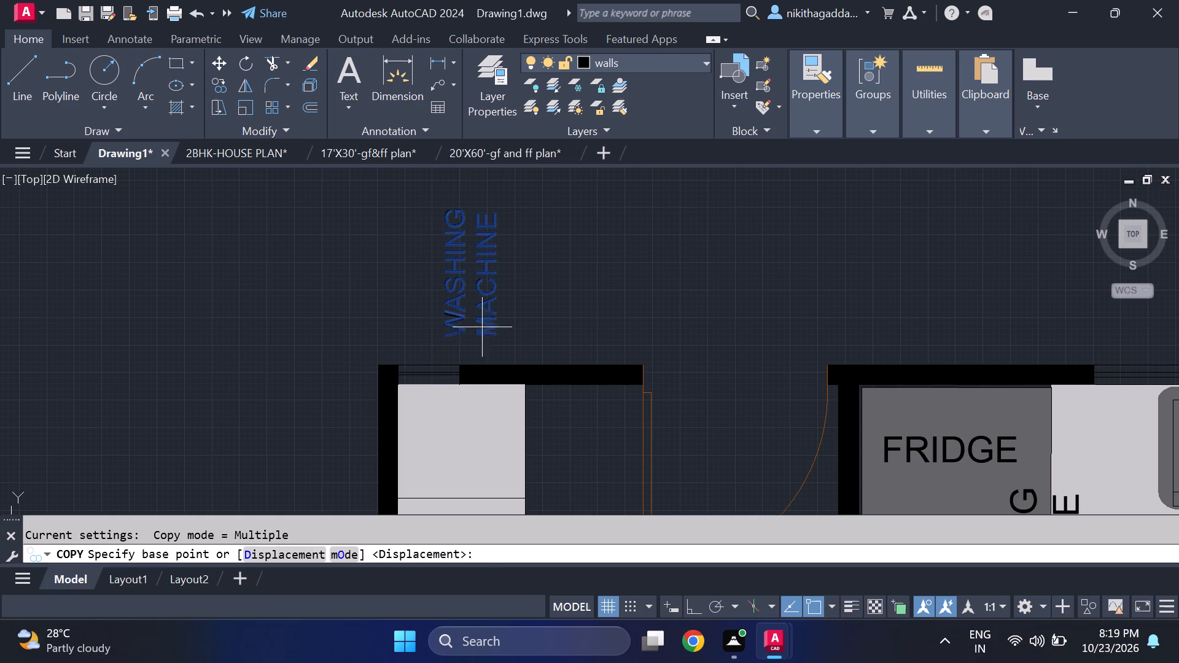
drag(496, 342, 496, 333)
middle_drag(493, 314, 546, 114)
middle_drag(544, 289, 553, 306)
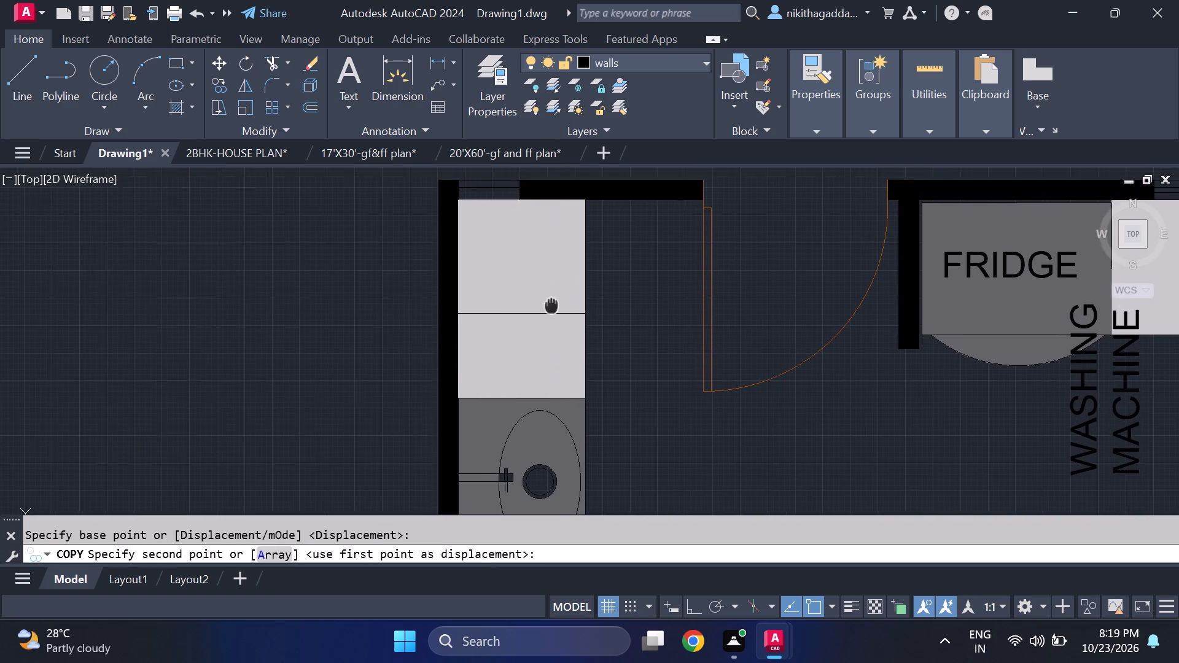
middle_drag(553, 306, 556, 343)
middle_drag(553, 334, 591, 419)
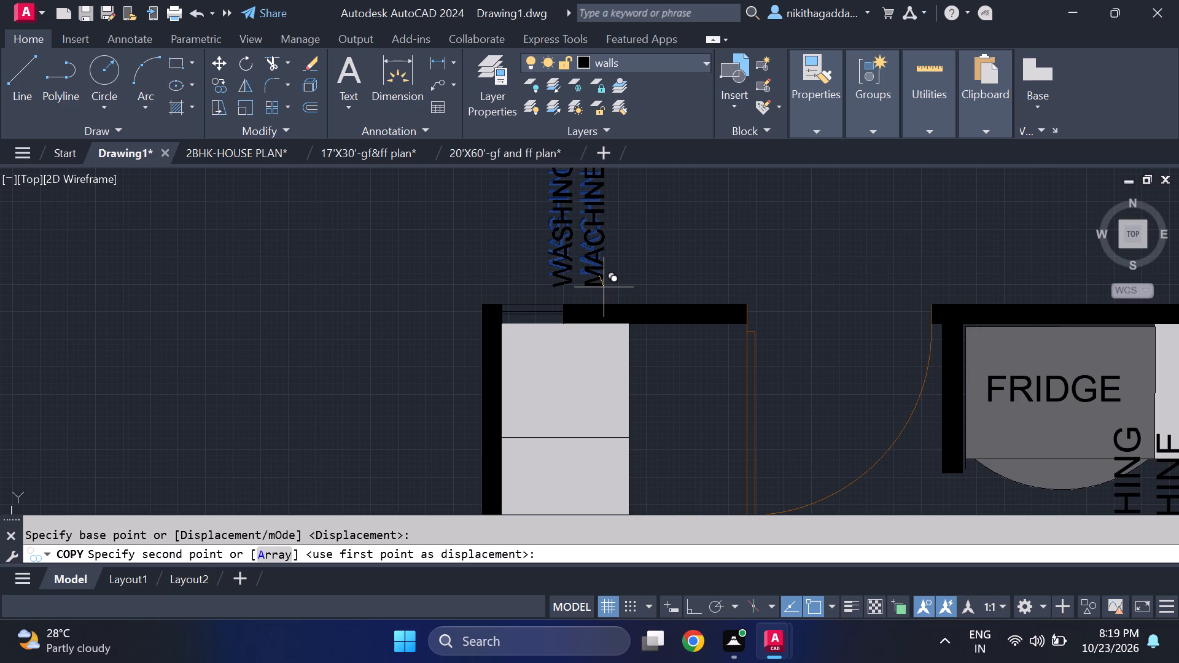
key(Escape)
Scale the WASHING MACHINE text outside the wall down further, about the start point of its MACHINE line.
click(656, 188)
click(519, 236)
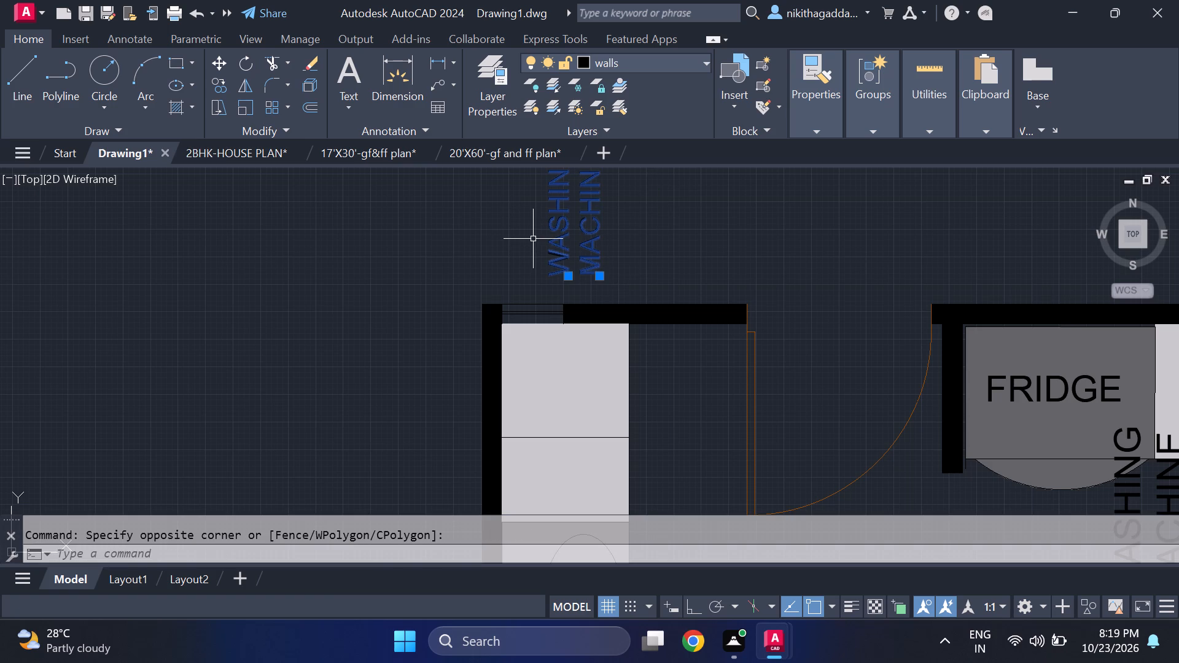
text(SCALE)
key(Return)
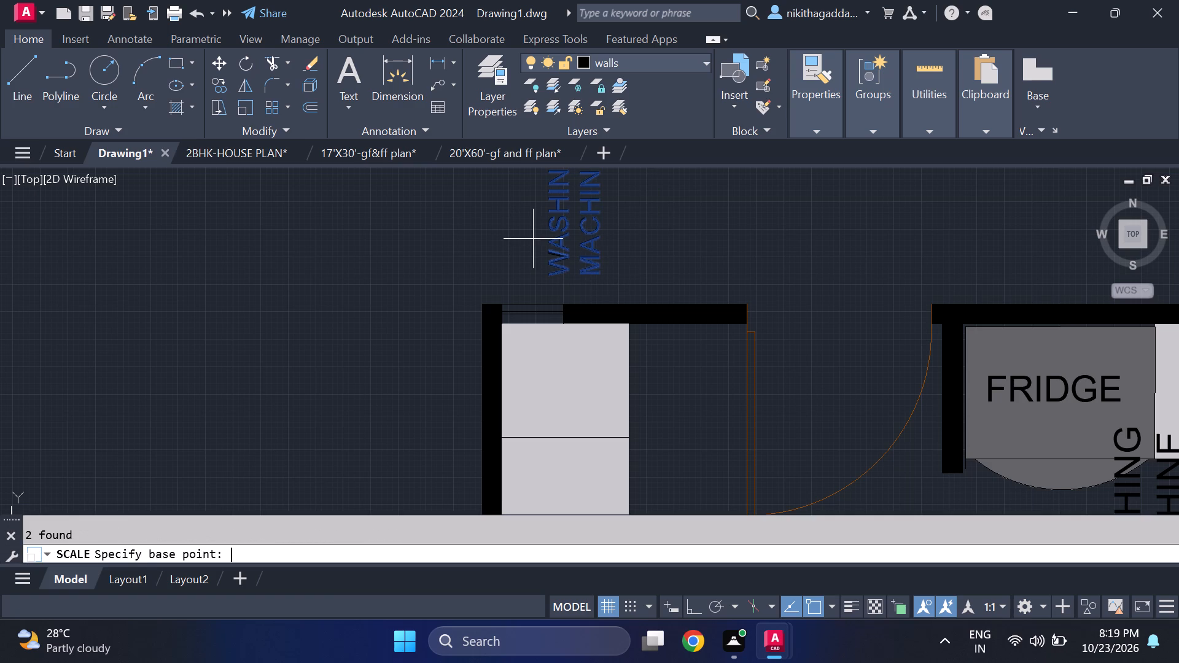
click(604, 278)
middle_drag(610, 272, 647, 368)
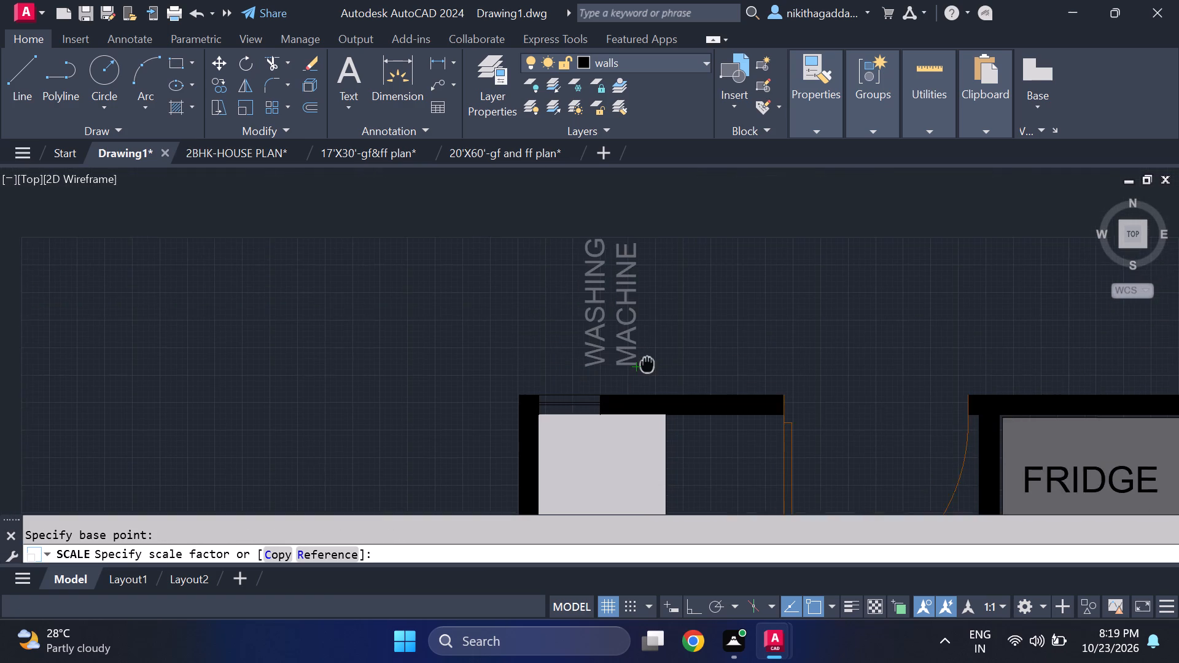
middle_drag(647, 368, 645, 367)
scroll(632, 333, up, 1)
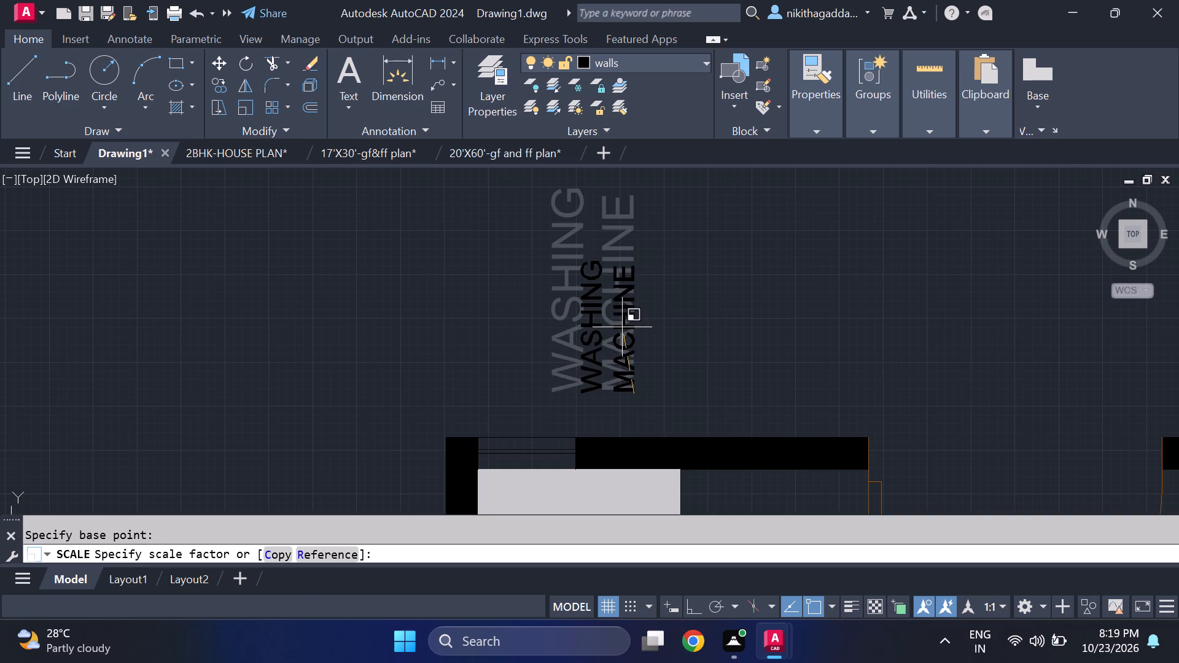
click(622, 327)
Copy the reduced WASHING MACHINE text onto the light grey corner unit directly below the window in the washbasin room.
click(655, 295)
click(522, 330)
text(CO)
key(Return)
click(640, 393)
middle_drag(640, 368, 638, 366)
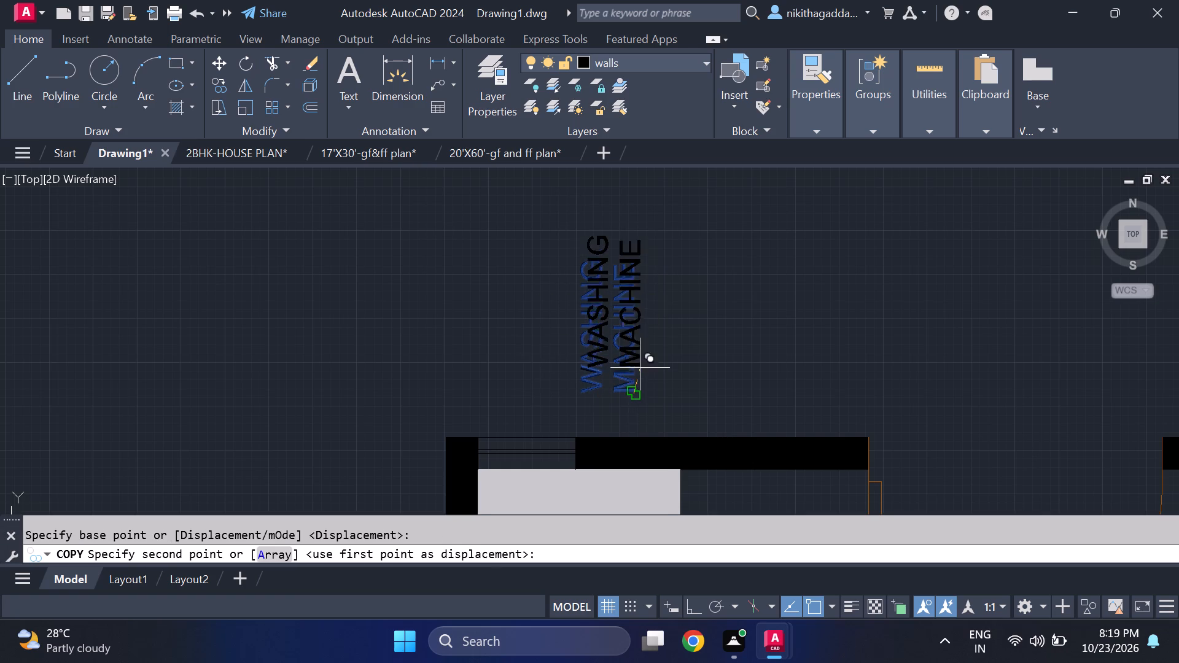
middle_drag(638, 366, 618, 273)
middle_drag(569, 519, 587, 383)
scroll(600, 378, down, 2)
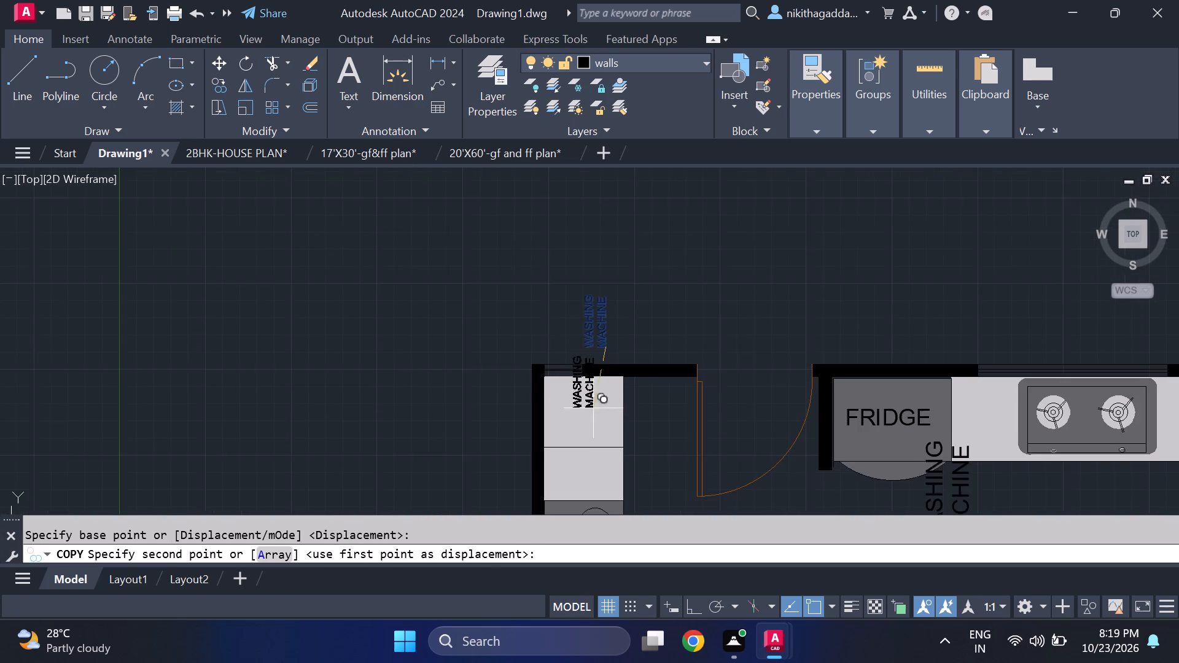
middle_drag(590, 434, 591, 343)
scroll(580, 344, up, 2)
click(607, 355)
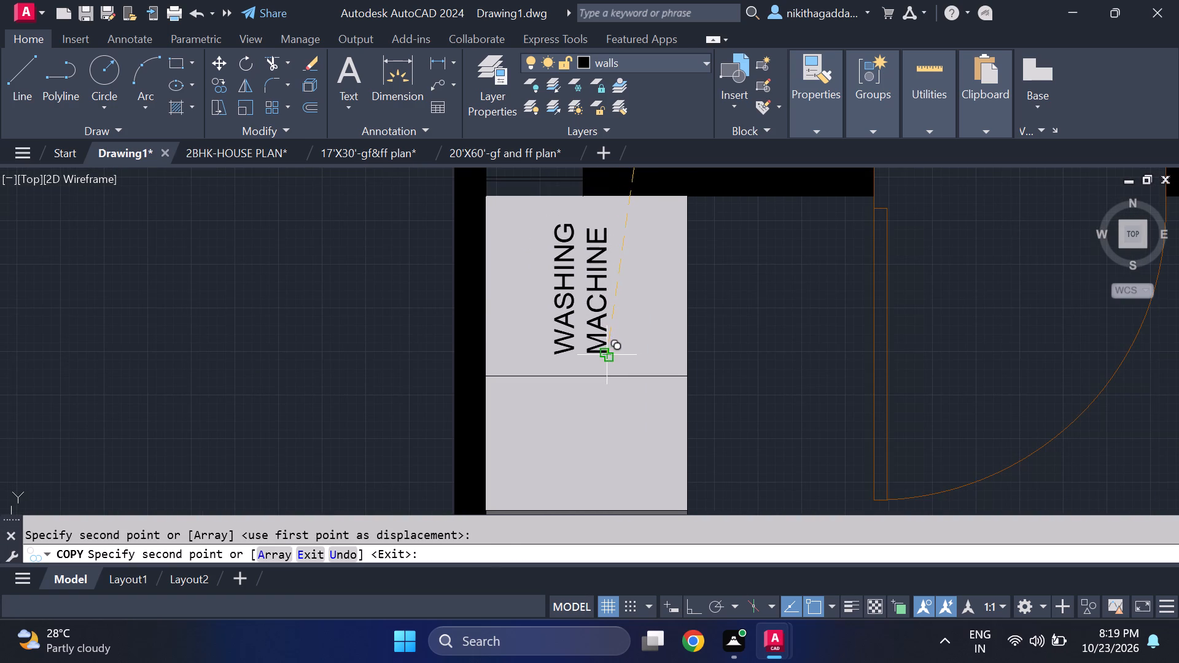
scroll(823, 280, down, 1)
key(Escape)
Turn the text left outside the wall into a SINK label by erasing its WASHING line and rewriting MACHINE.
middle_drag(790, 370, 784, 376)
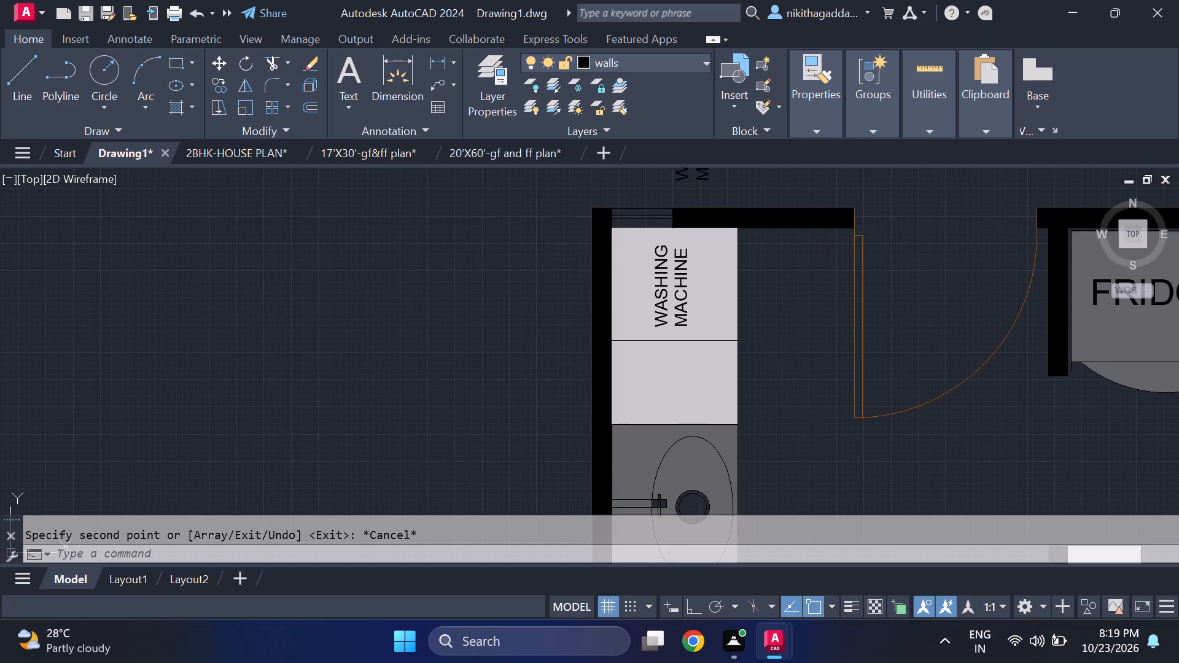
middle_drag(784, 376, 709, 407)
scroll(675, 371, down, 2)
scroll(681, 362, up, 1)
middle_drag(685, 363, 596, 324)
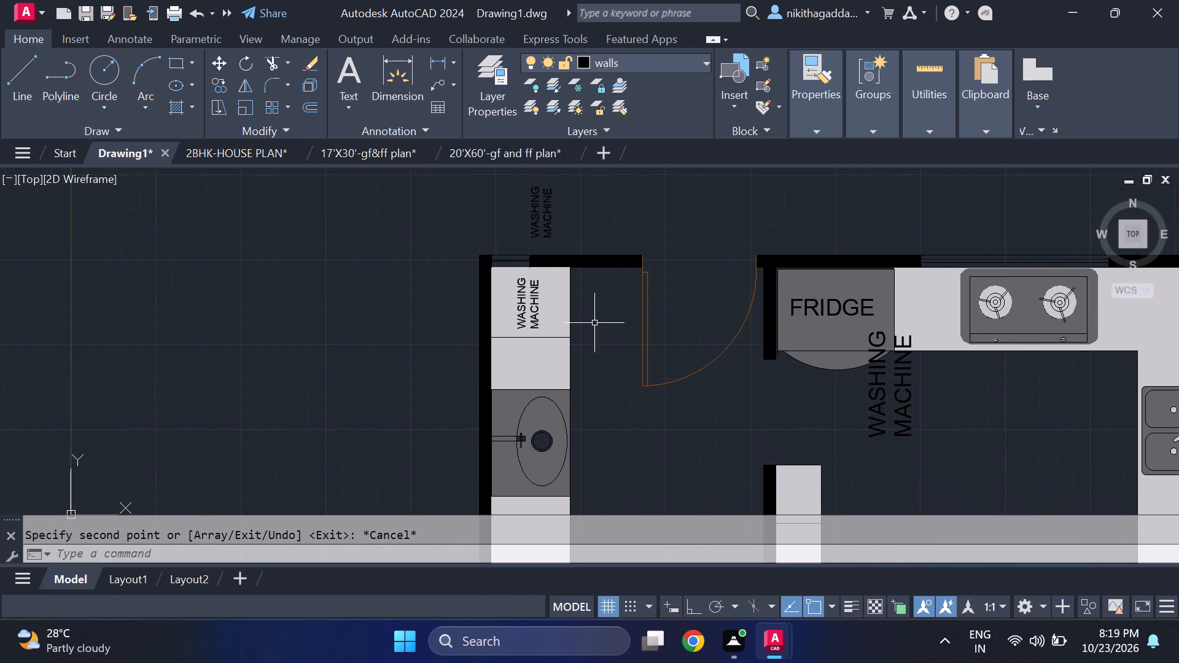
scroll(540, 219, up, 1)
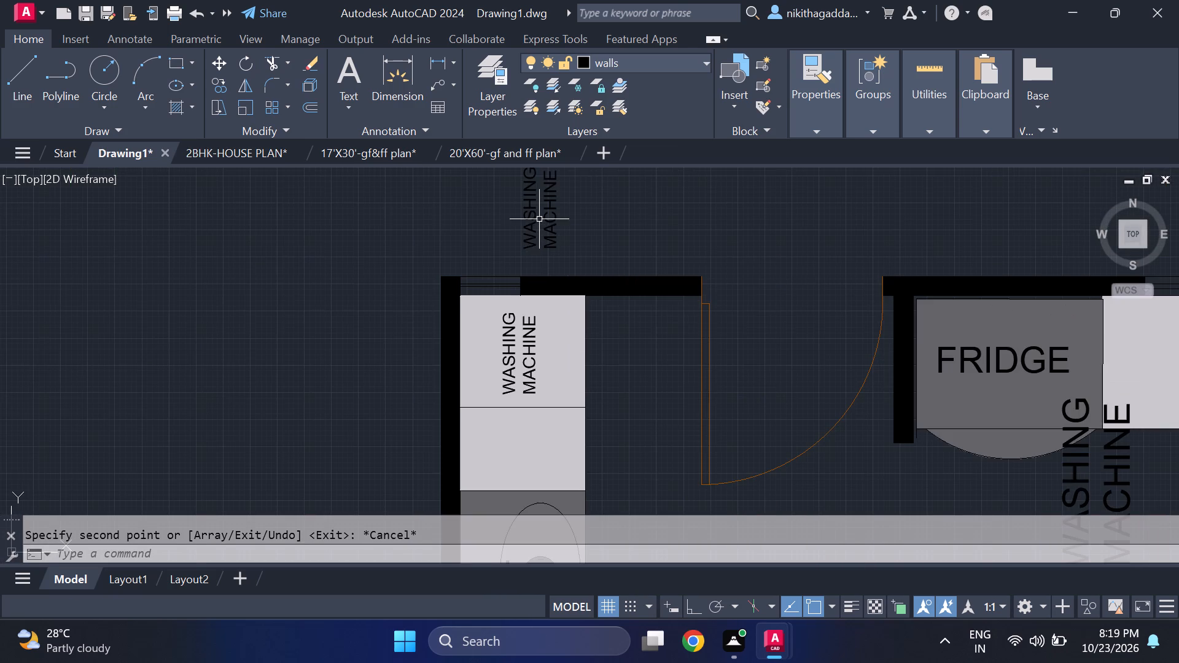
click(539, 217)
key(Delete)
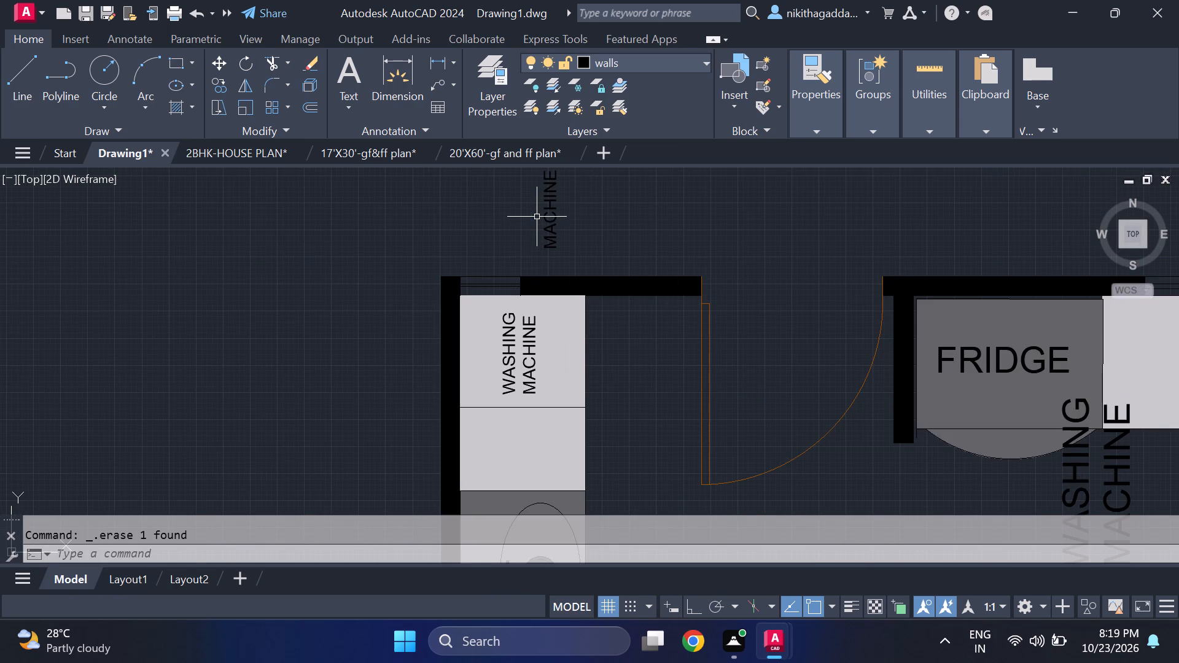
click(550, 204)
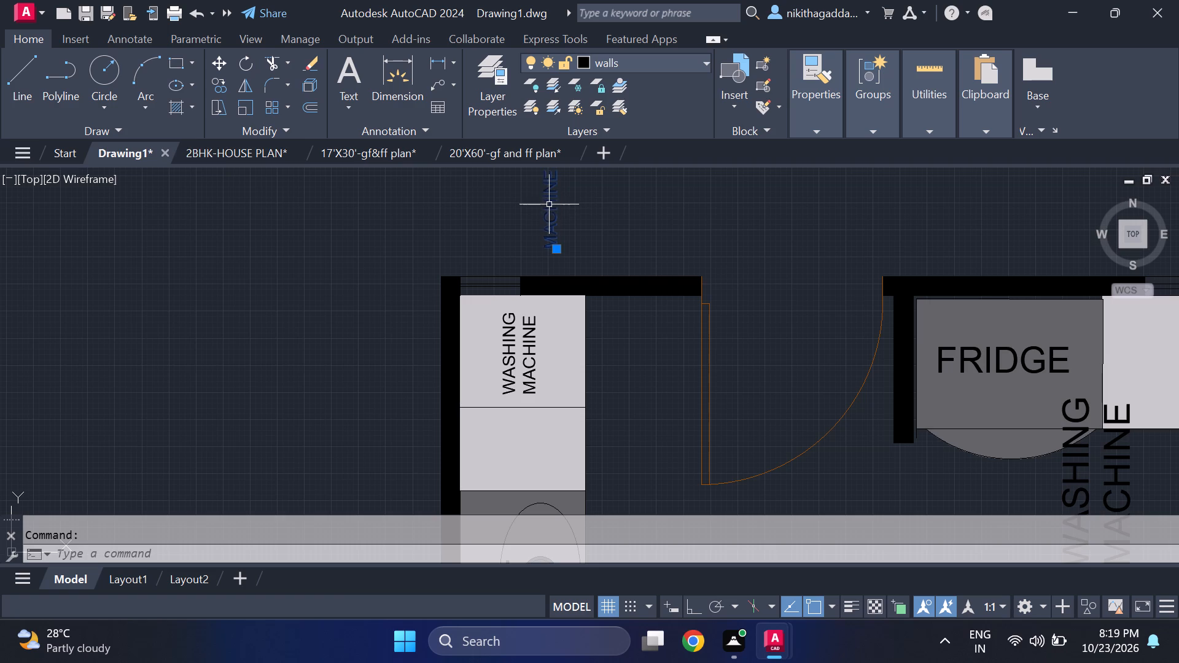
key(Escape)
double_click(553, 198)
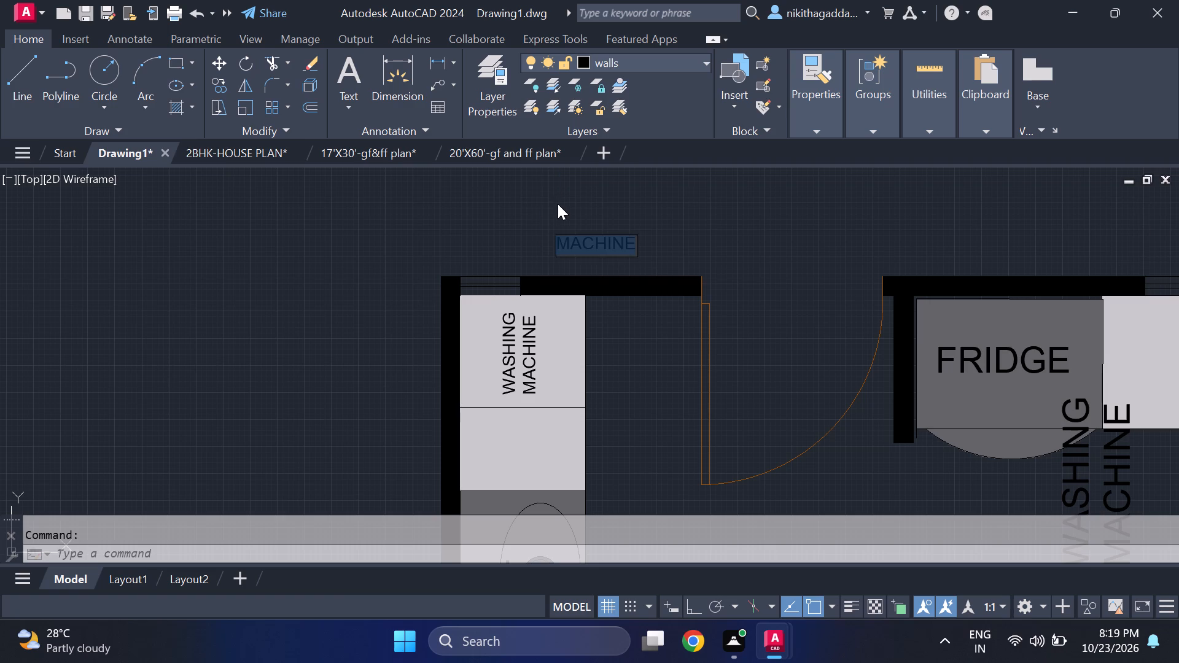
key(Delete)
key(s)
text(INK)
key(Return)
Copy the SINK label from outside the wall onto the dark grey counter, beside the oval washbasin.
click(570, 195)
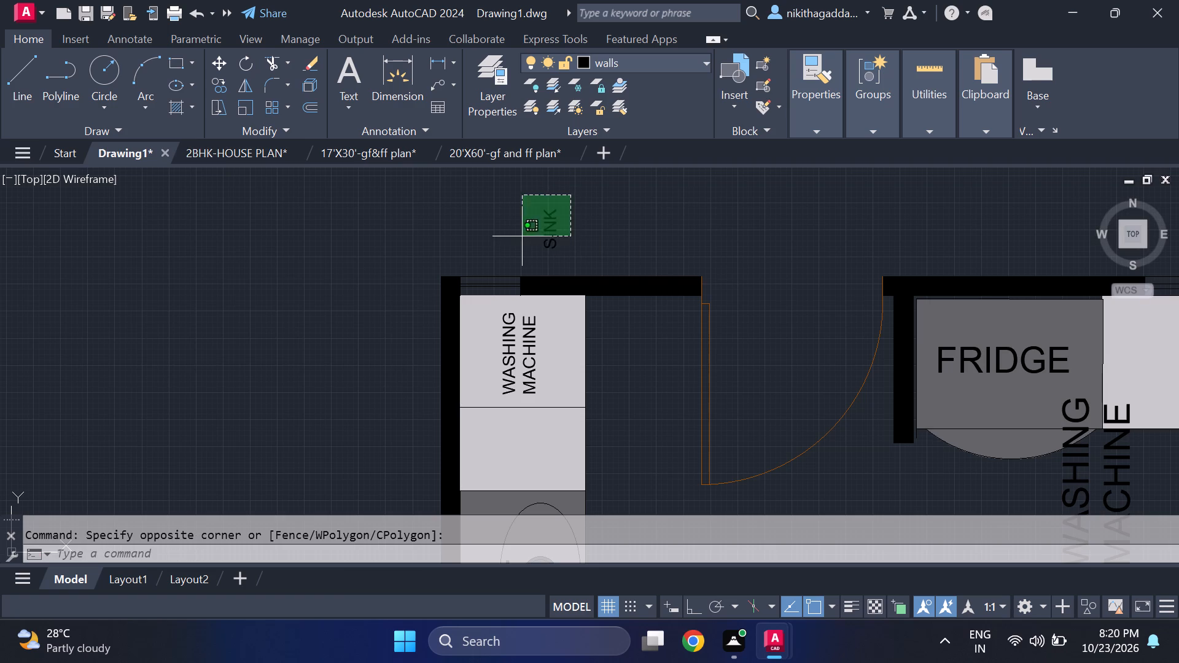
click(522, 236)
text(CO)
key(Return)
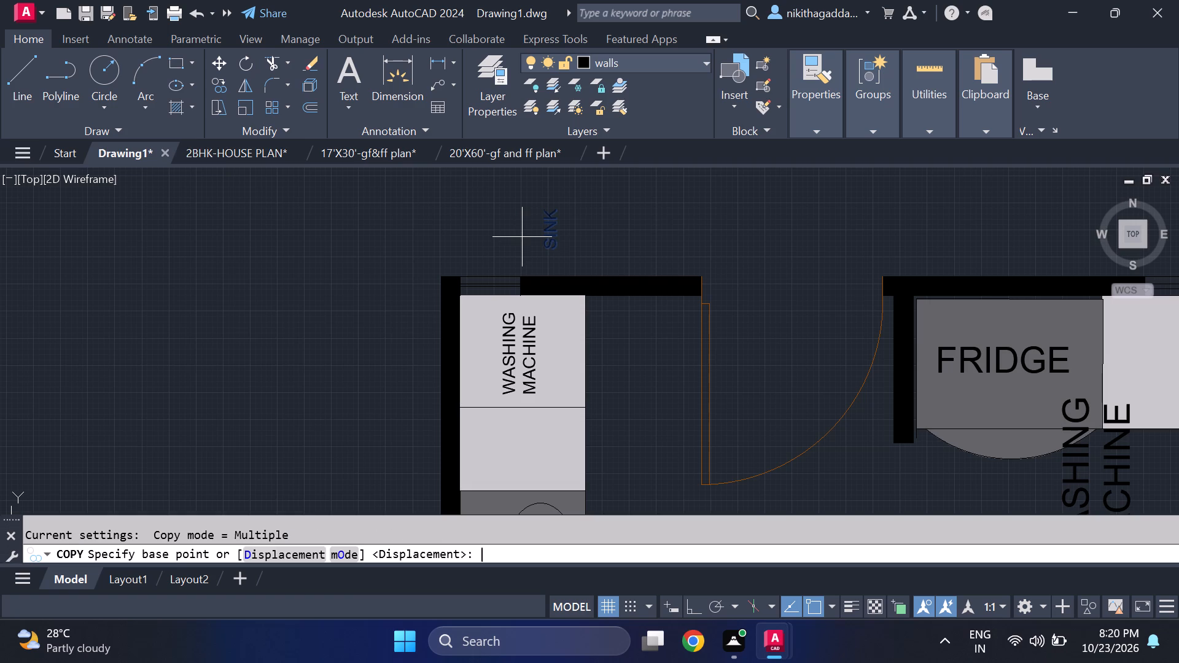
click(562, 245)
middle_drag(553, 359, 582, 217)
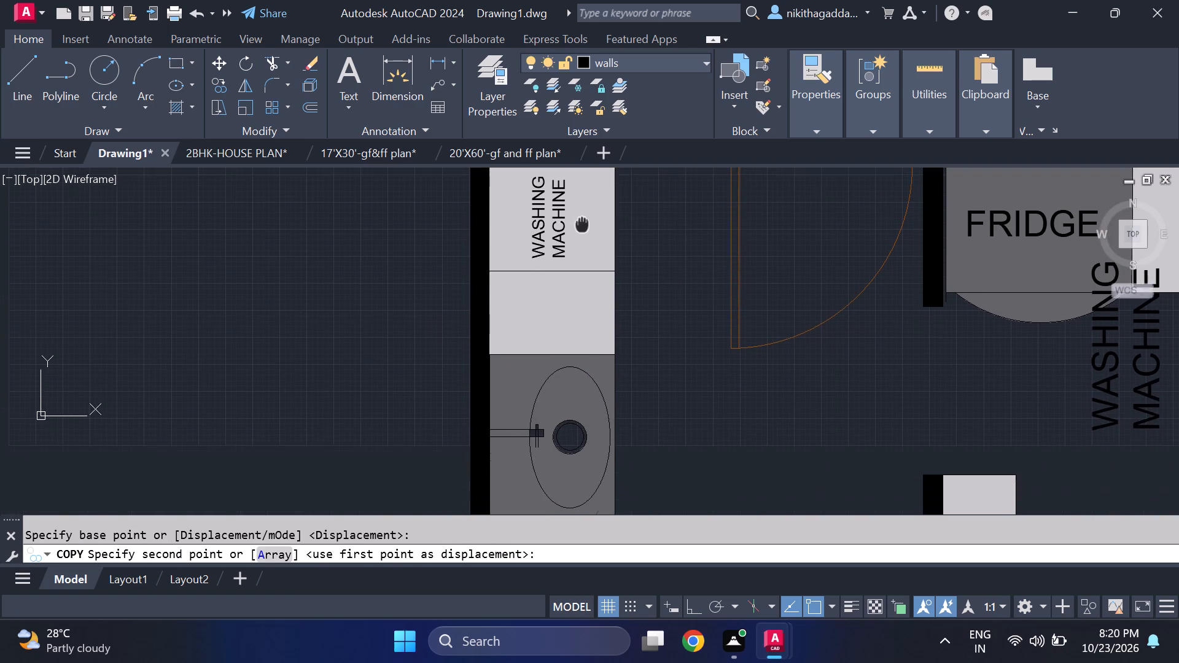
middle_drag(582, 217, 582, 216)
middle_drag(576, 411, 567, 314)
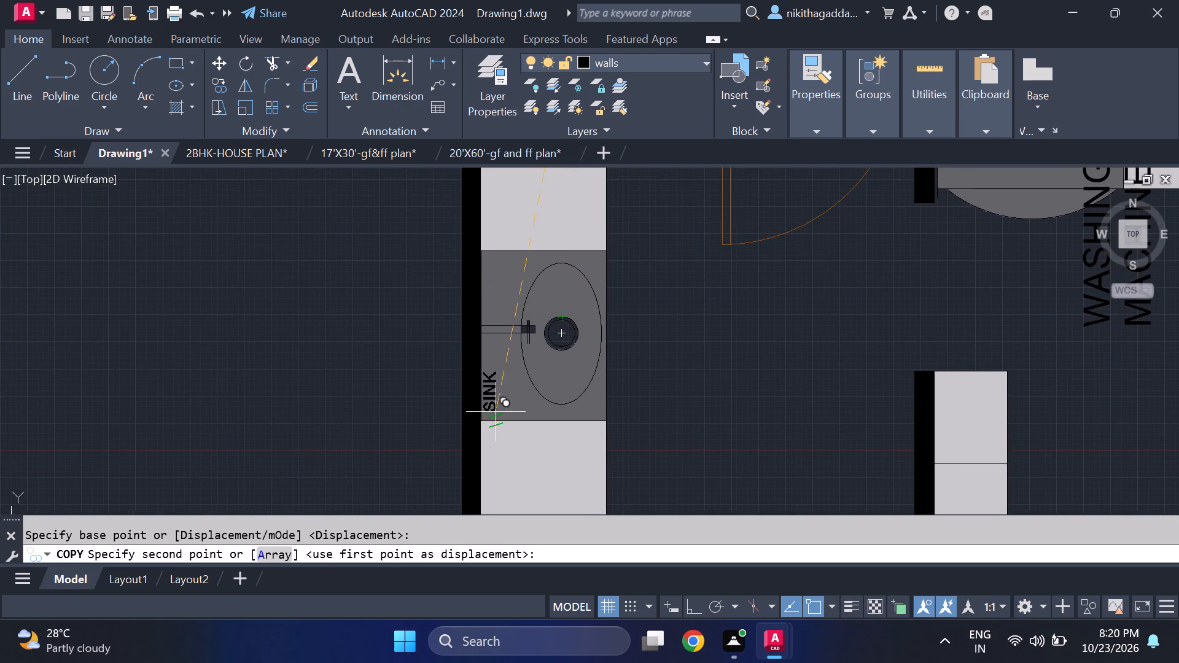
click(515, 408)
key(Escape)
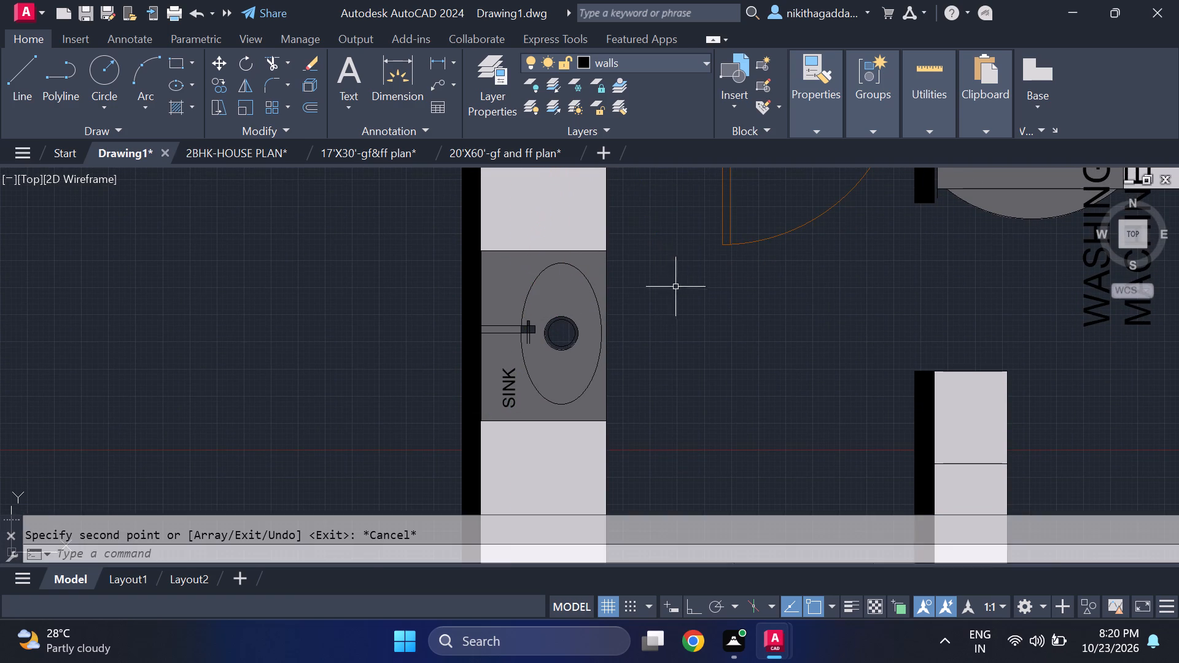
Erase the large leftover WASHING MACHINE text overlapping the fridge front in the kitchen.
middle_drag(682, 287, 712, 351)
scroll(712, 352, down, 2)
middle_drag(747, 412, 685, 316)
scroll(685, 315, up, 1)
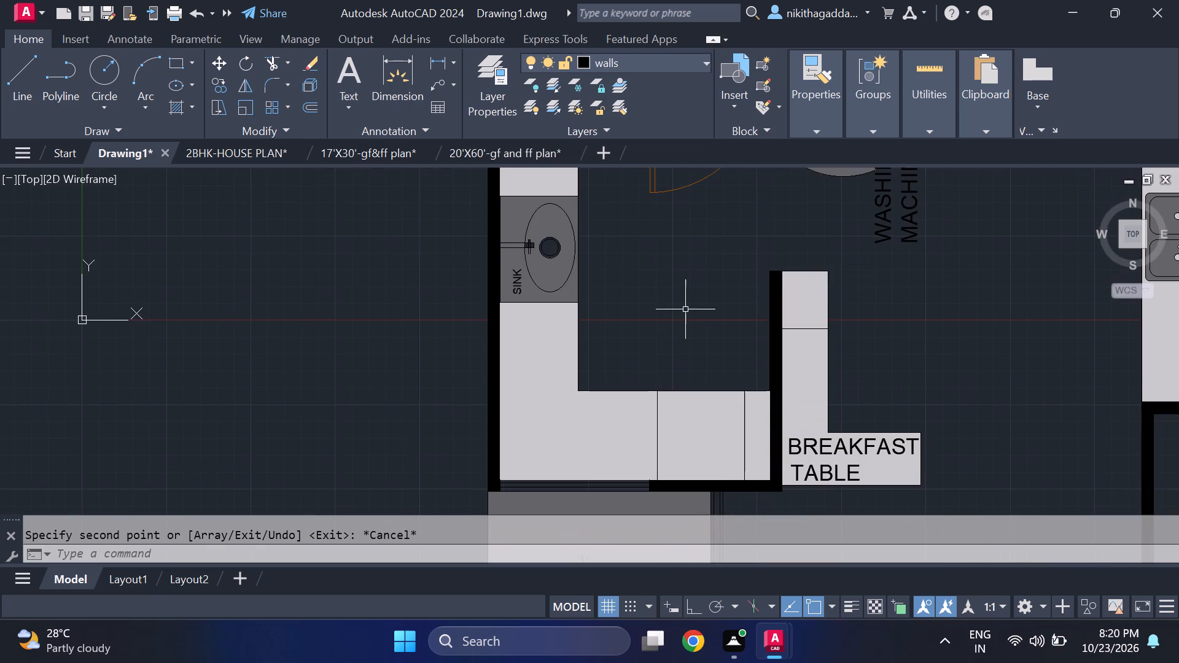
middle_drag(688, 306, 668, 359)
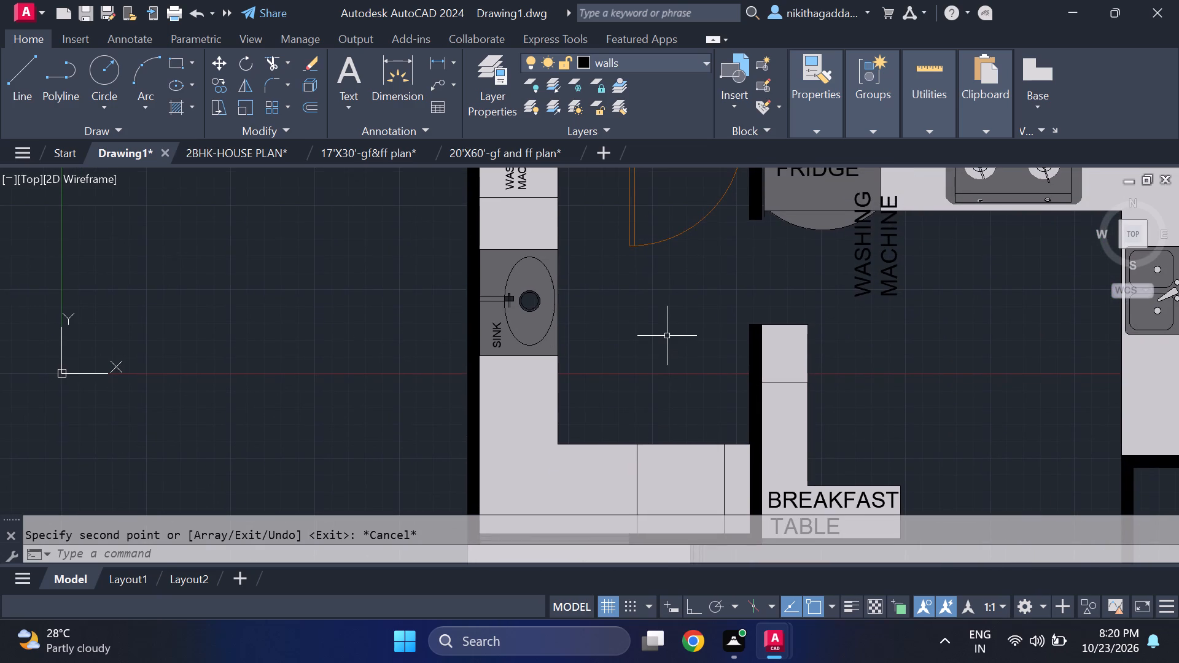
middle_drag(666, 335, 645, 309)
scroll(656, 316, down, 3)
scroll(702, 325, up, 2)
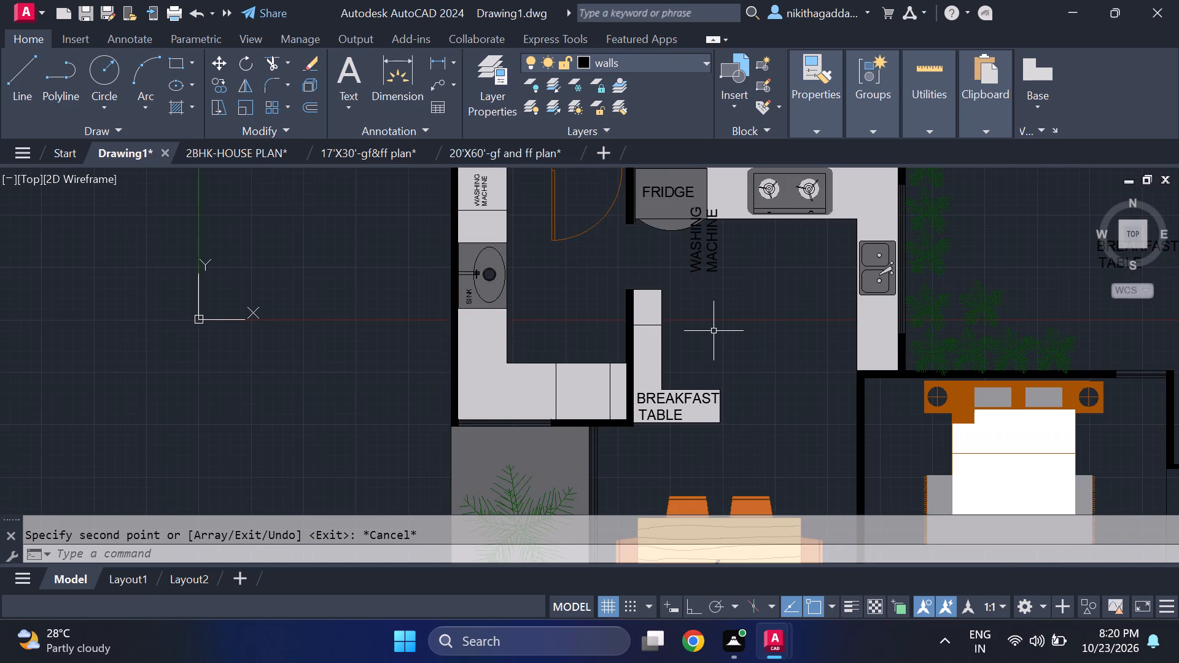
scroll(715, 331, up, 1)
middle_drag(715, 331, 731, 374)
scroll(731, 374, down, 2)
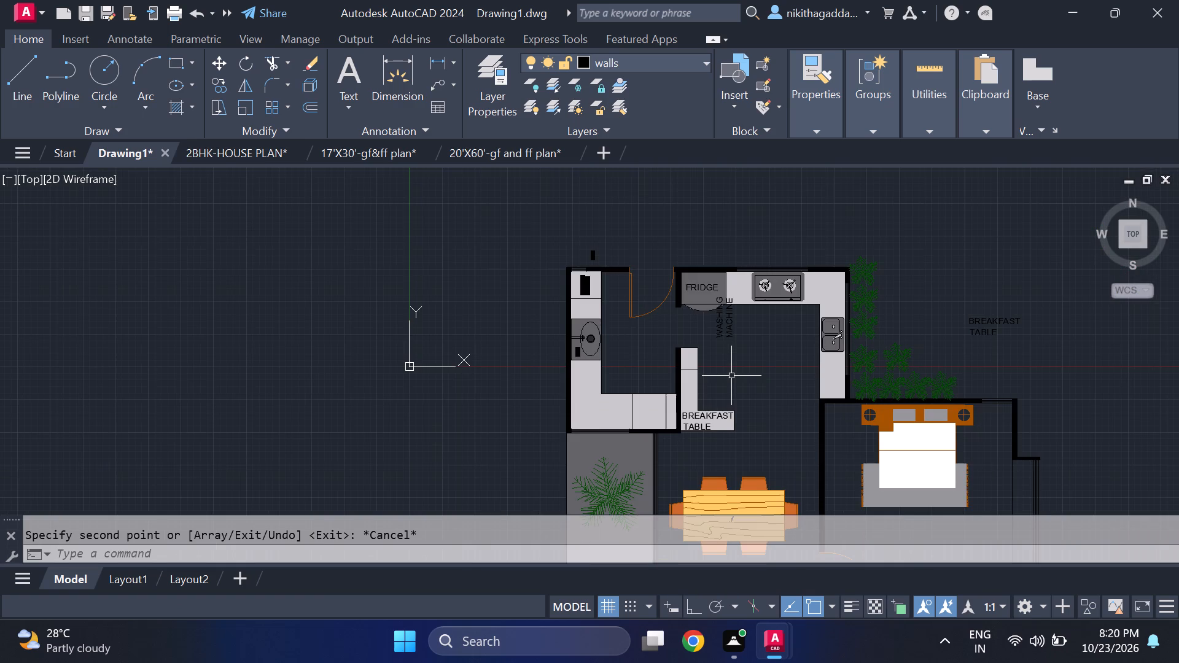
scroll(731, 376, up, 2)
middle_drag(731, 376, 736, 384)
scroll(736, 386, down, 1)
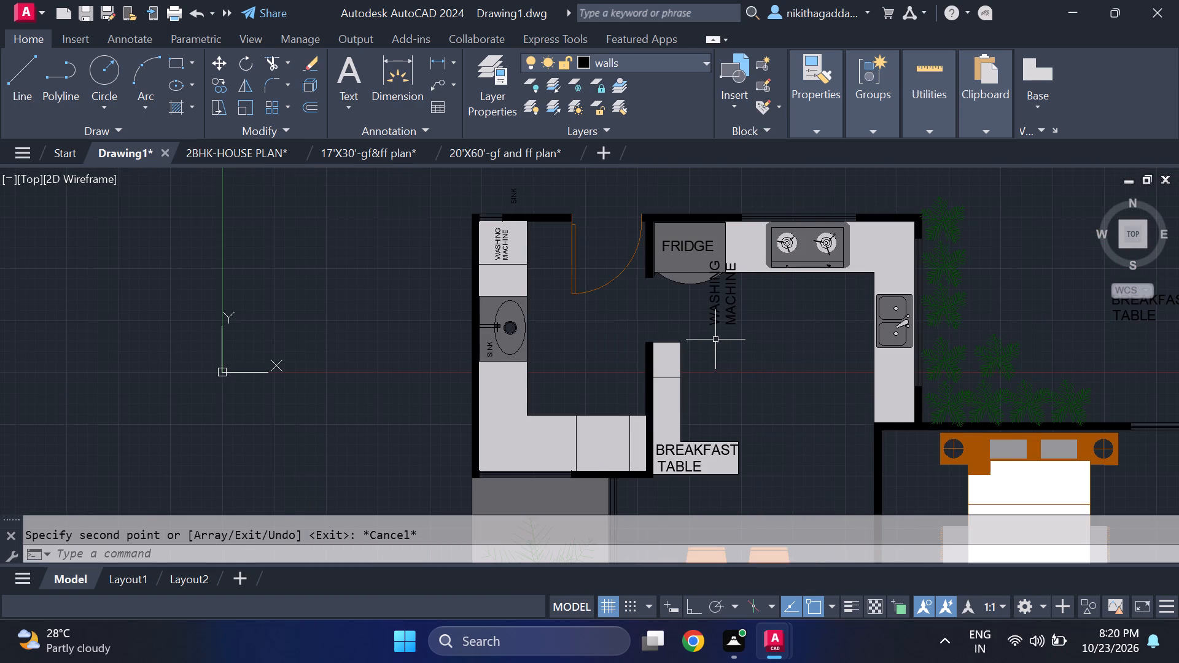
middle_drag(705, 341, 578, 311)
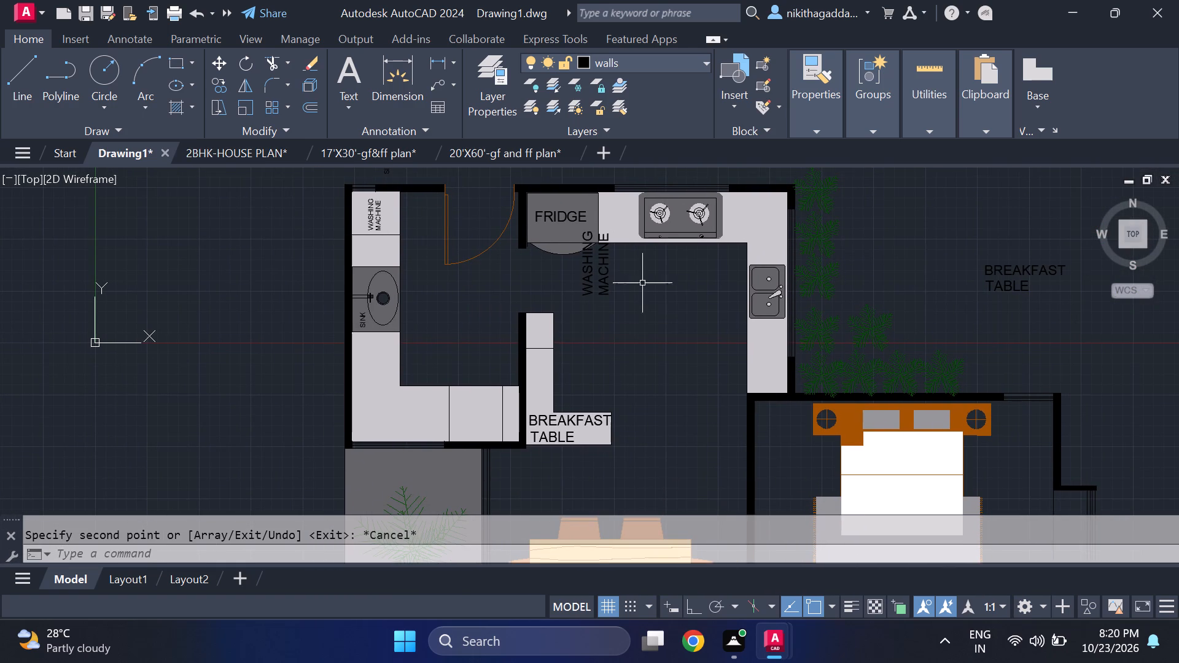
click(633, 268)
click(570, 295)
key(Delete)
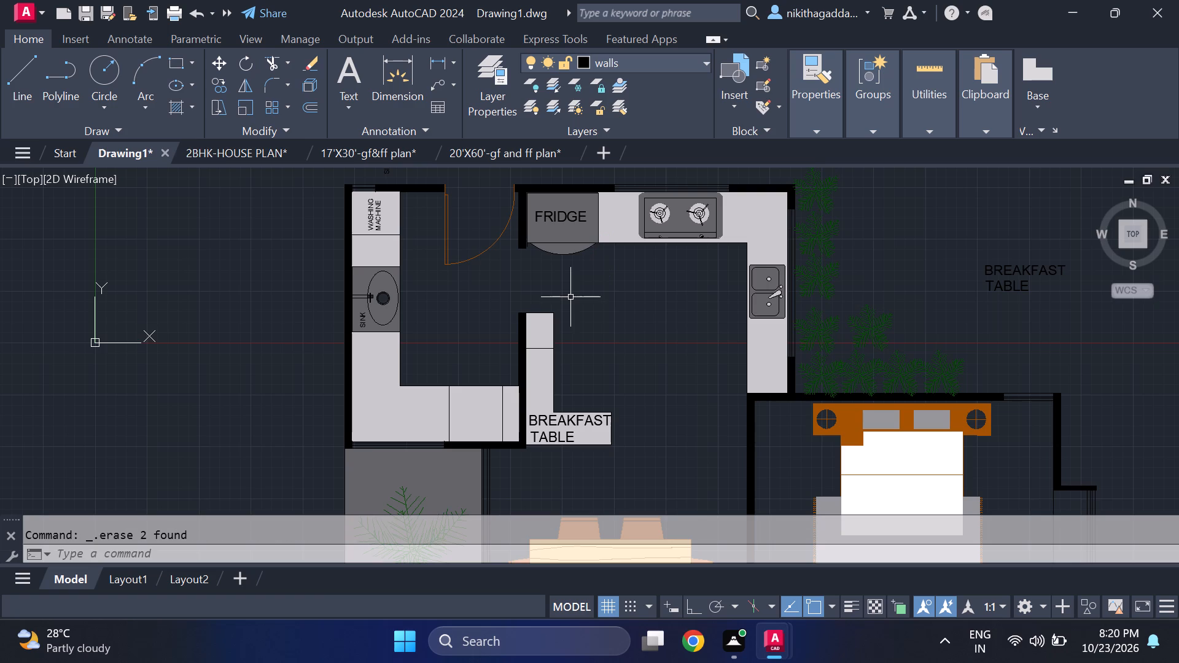
Erase the leftover SINK text outside the wall above the washbasin room.
middle_drag(582, 304, 589, 368)
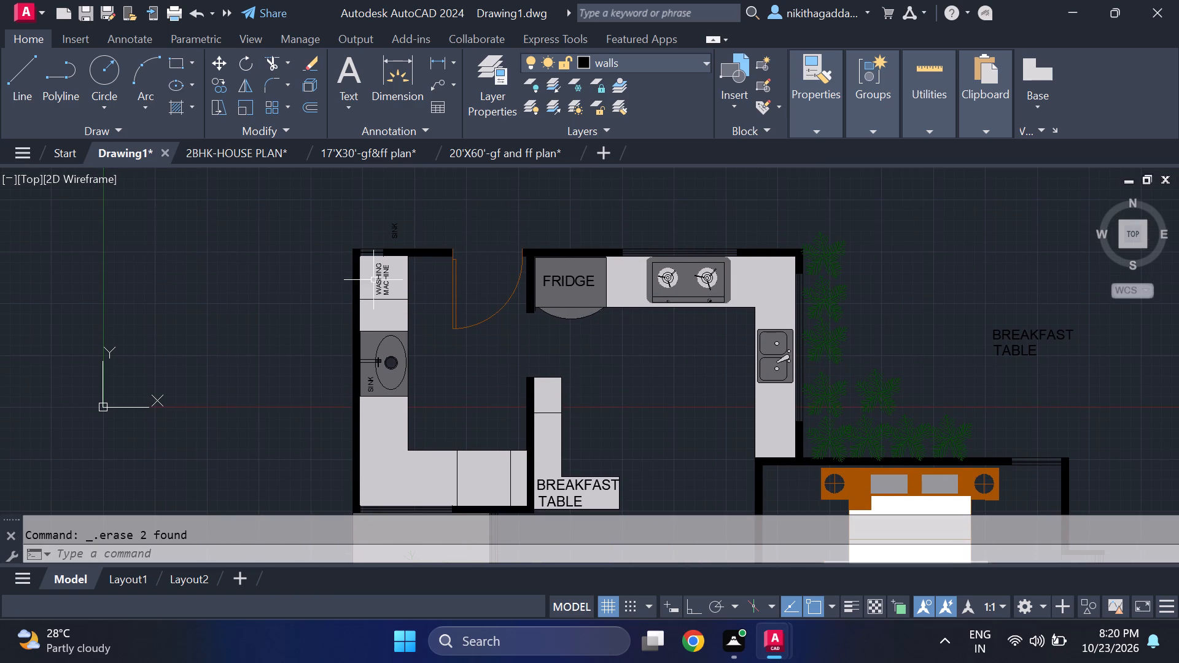
scroll(403, 222, up, 1)
click(403, 222)
click(326, 247)
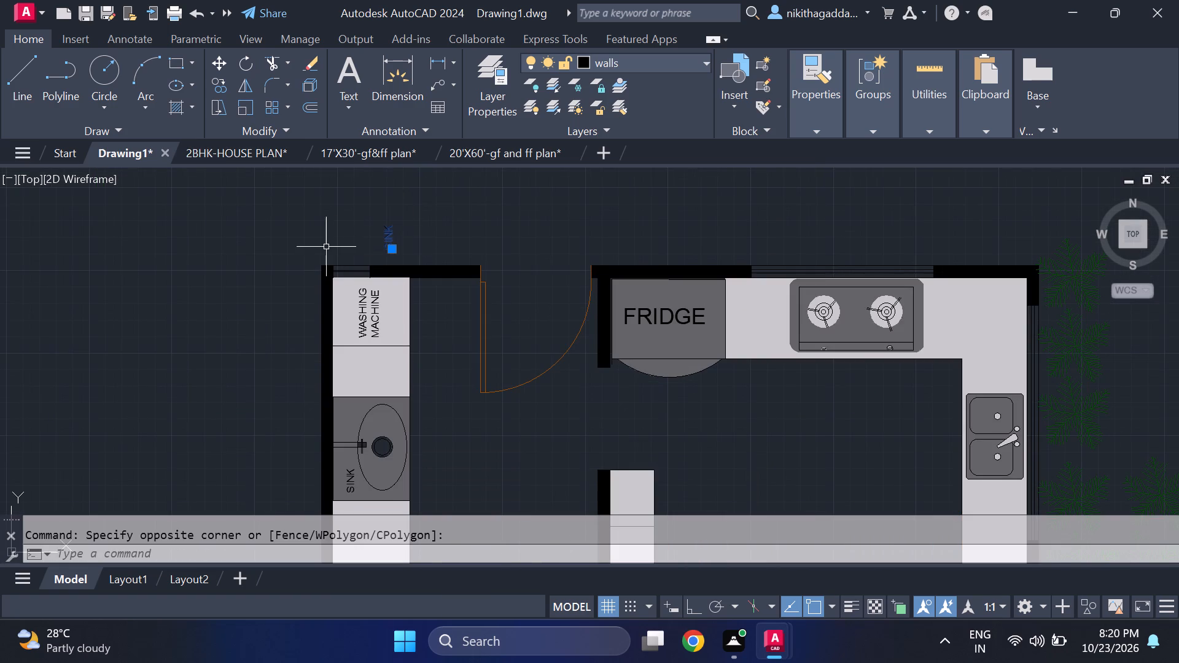
key(Delete)
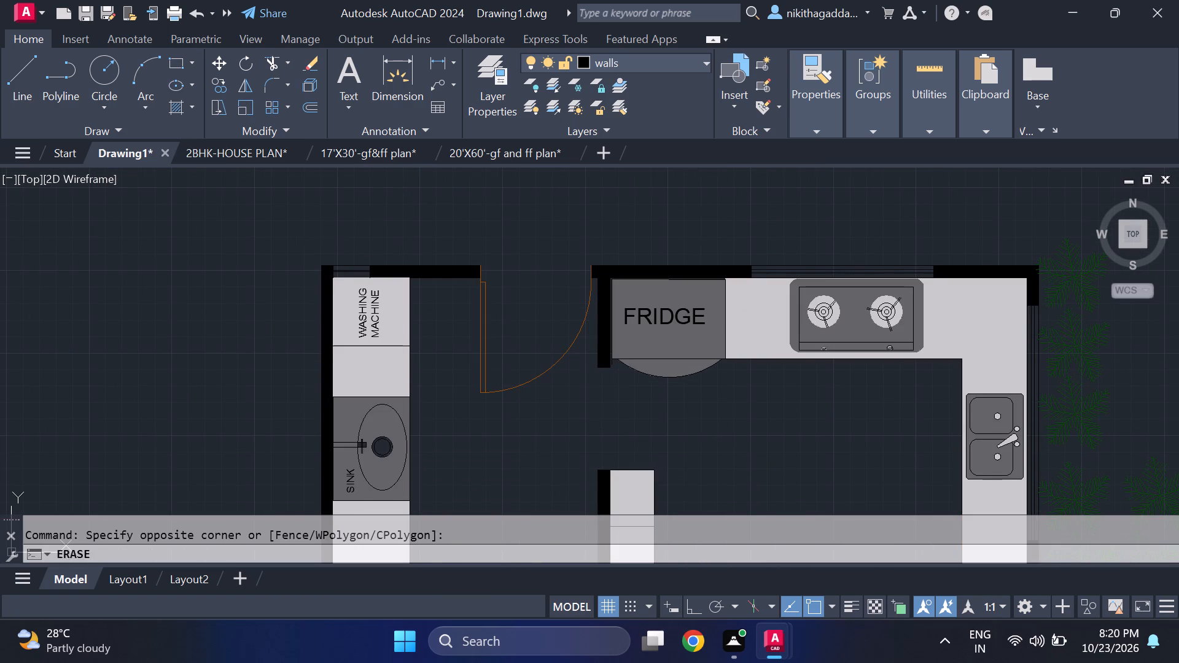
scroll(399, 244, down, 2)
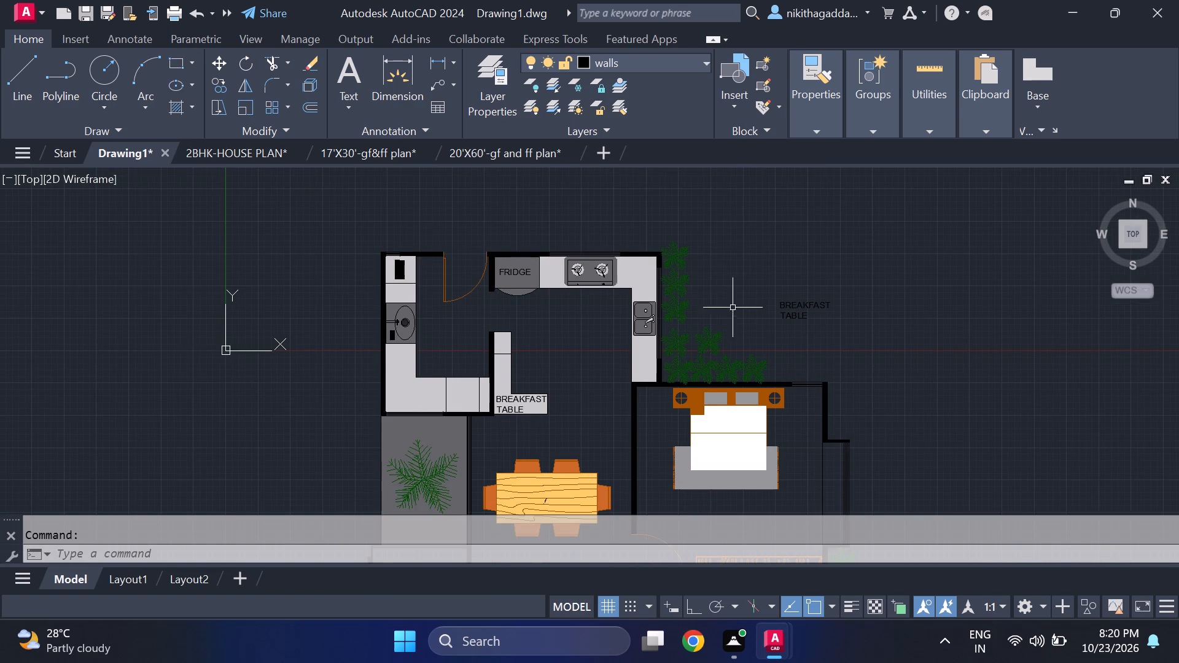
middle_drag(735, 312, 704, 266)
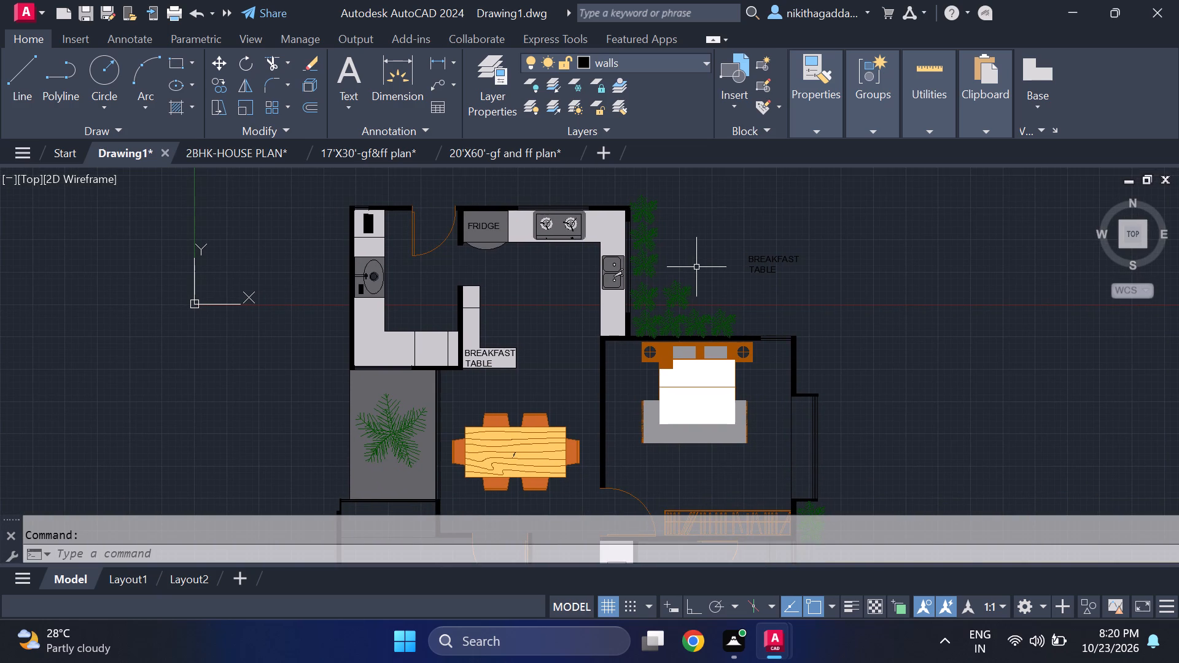
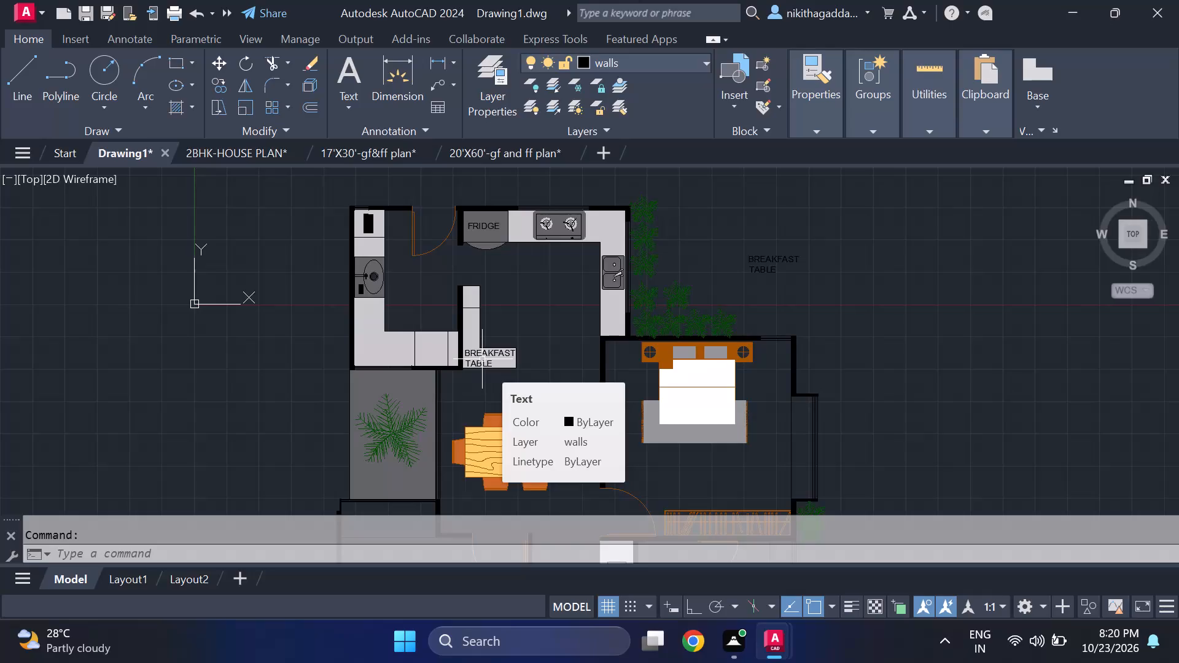
Erase the leftover two-line BREAKFAST TABLE text outside the house, beyond the plants next to the kitchen.
scroll(480, 360, up, 4)
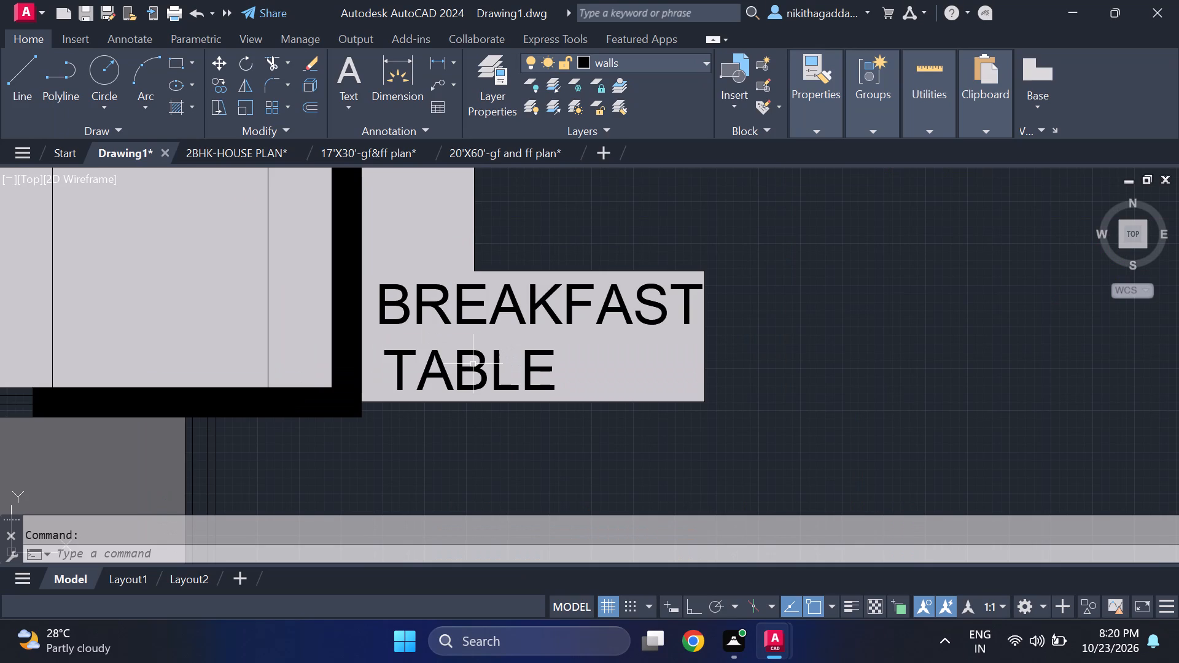
scroll(524, 281, down, 3)
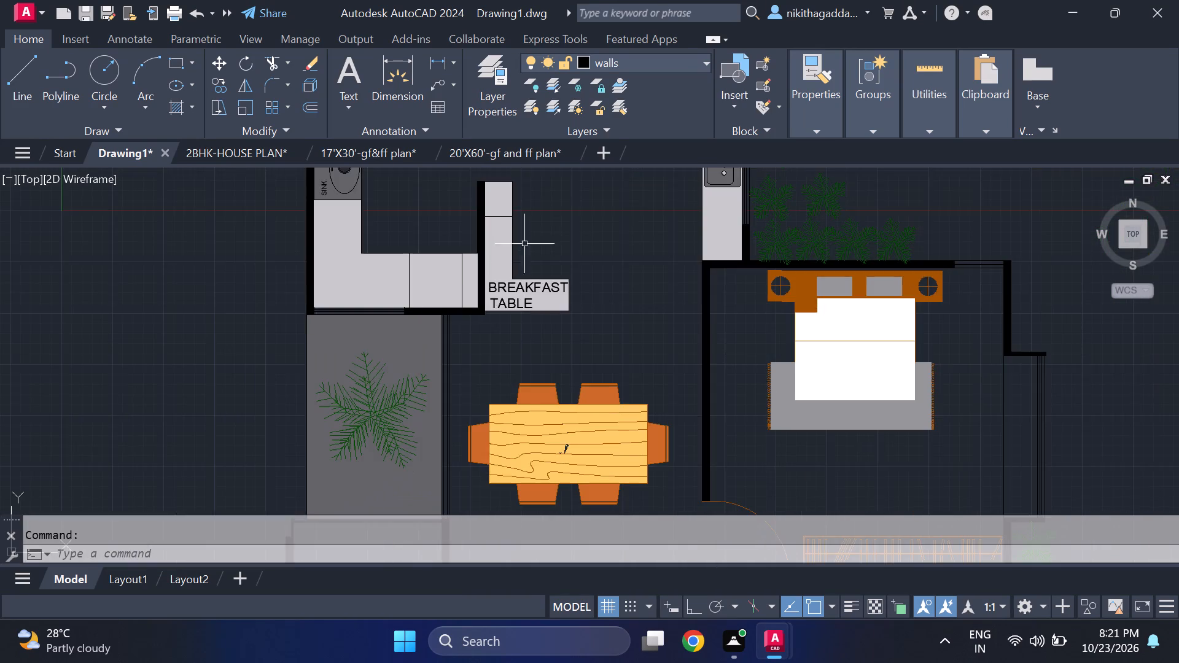
scroll(532, 233, down, 3)
scroll(585, 200, up, 1)
scroll(695, 203, up, 1)
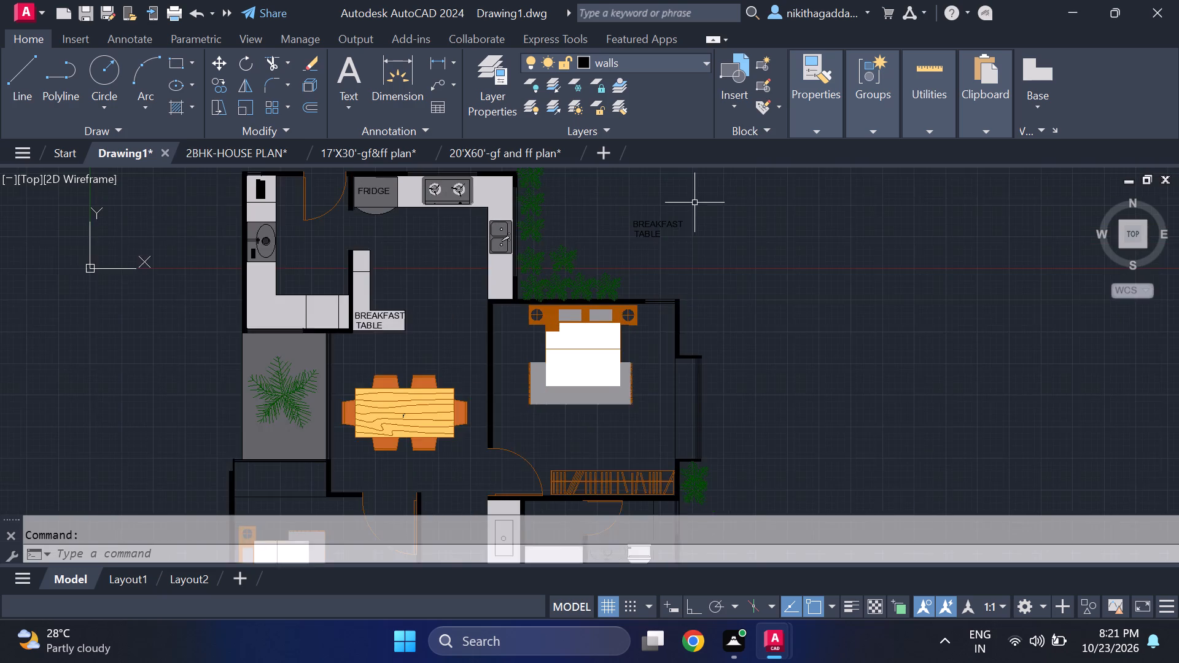
middle_drag(695, 203, 752, 236)
scroll(732, 227, up, 2)
scroll(715, 226, down, 3)
scroll(676, 235, up, 1)
middle_drag(679, 246, 691, 276)
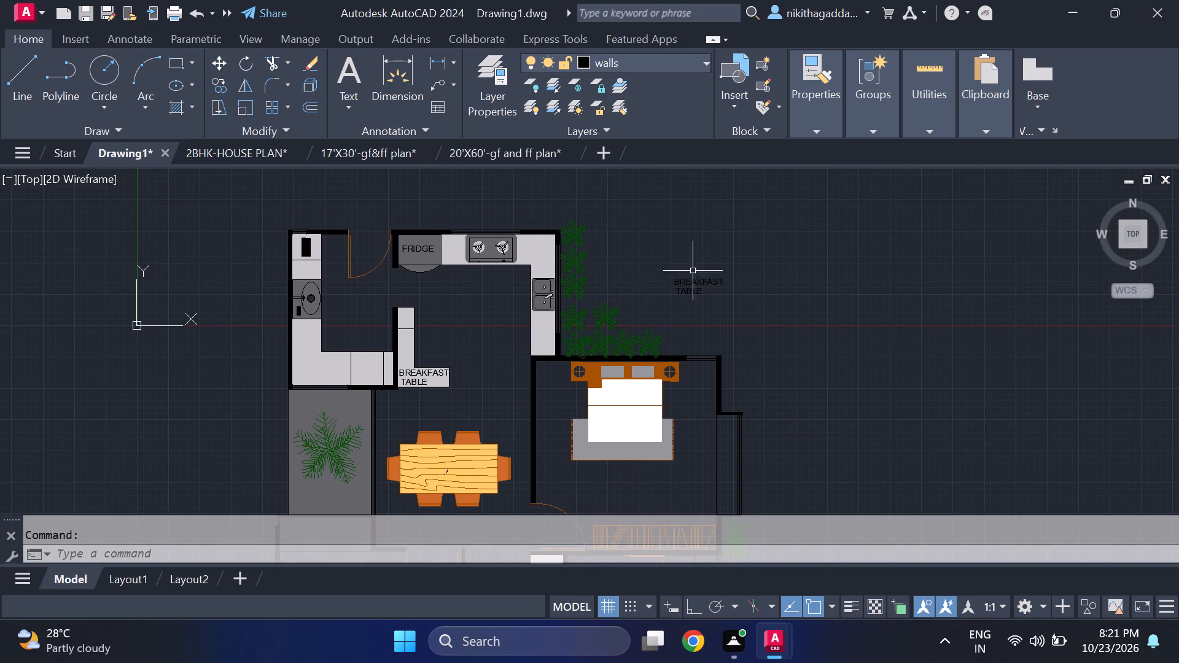
click(718, 234)
click(687, 309)
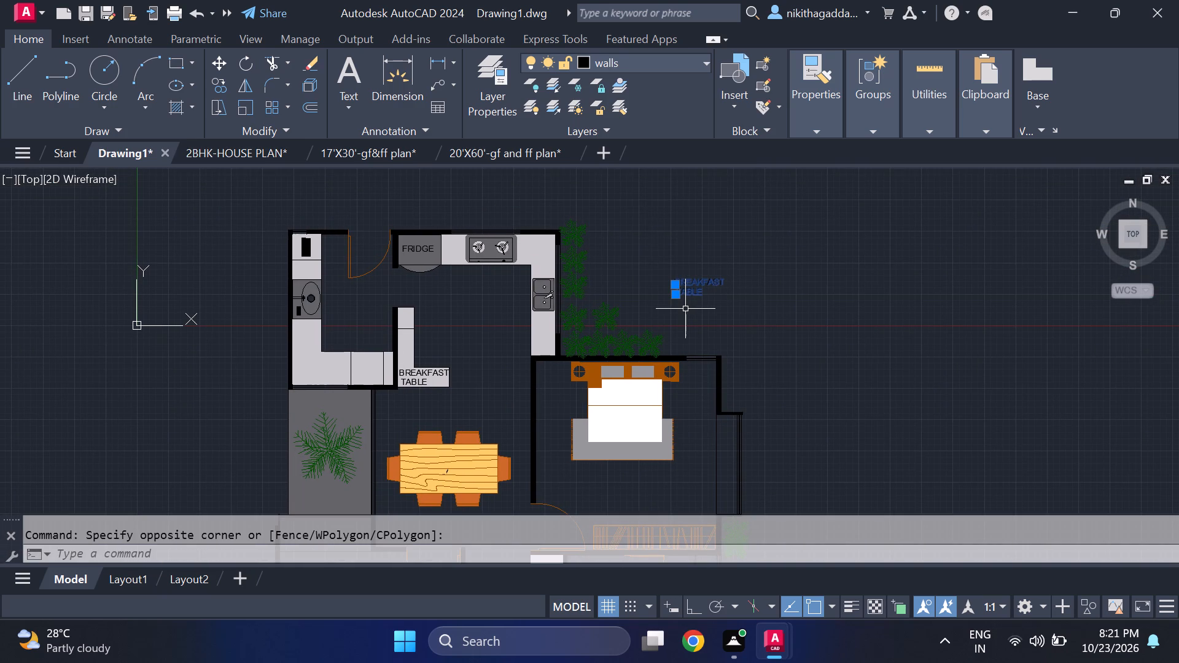
key(Delete)
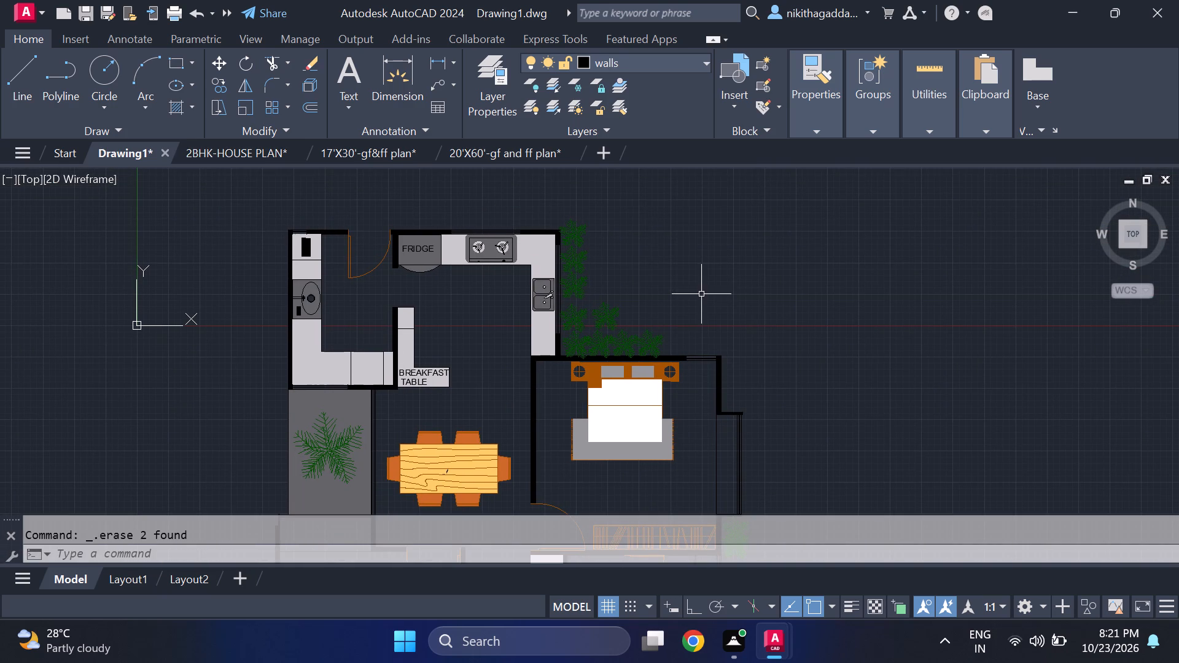
Look over the kitchen, dining area, bedrooms, staircase and living room of the floor plan for remaining unfinished areas.
scroll(702, 308, down, 2)
scroll(639, 309, up, 2)
middle_drag(642, 312, 645, 338)
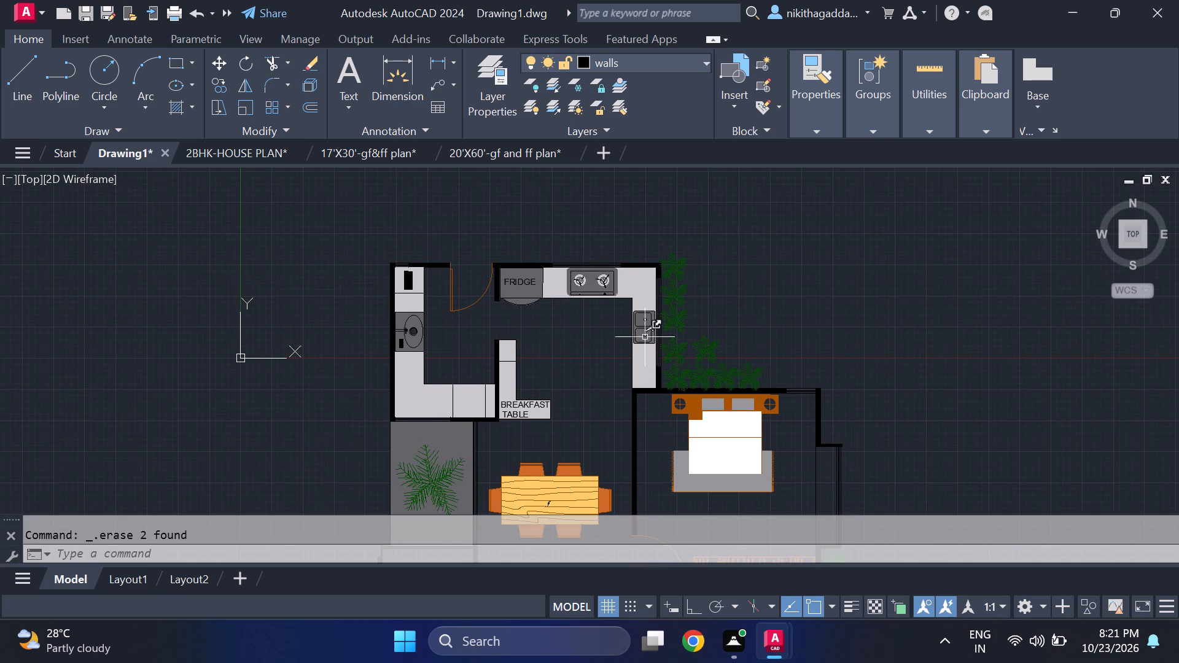
scroll(602, 302, up, 1)
middle_drag(602, 302, 588, 241)
scroll(618, 298, down, 3)
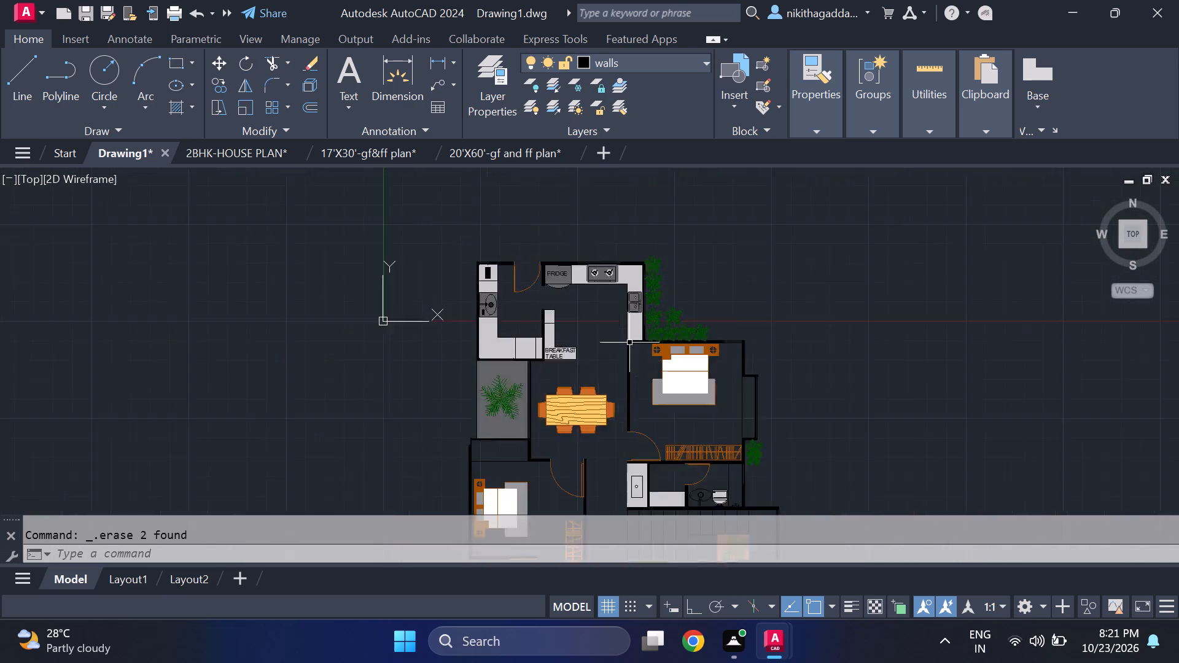
scroll(604, 362, up, 2)
middle_drag(607, 371, 601, 231)
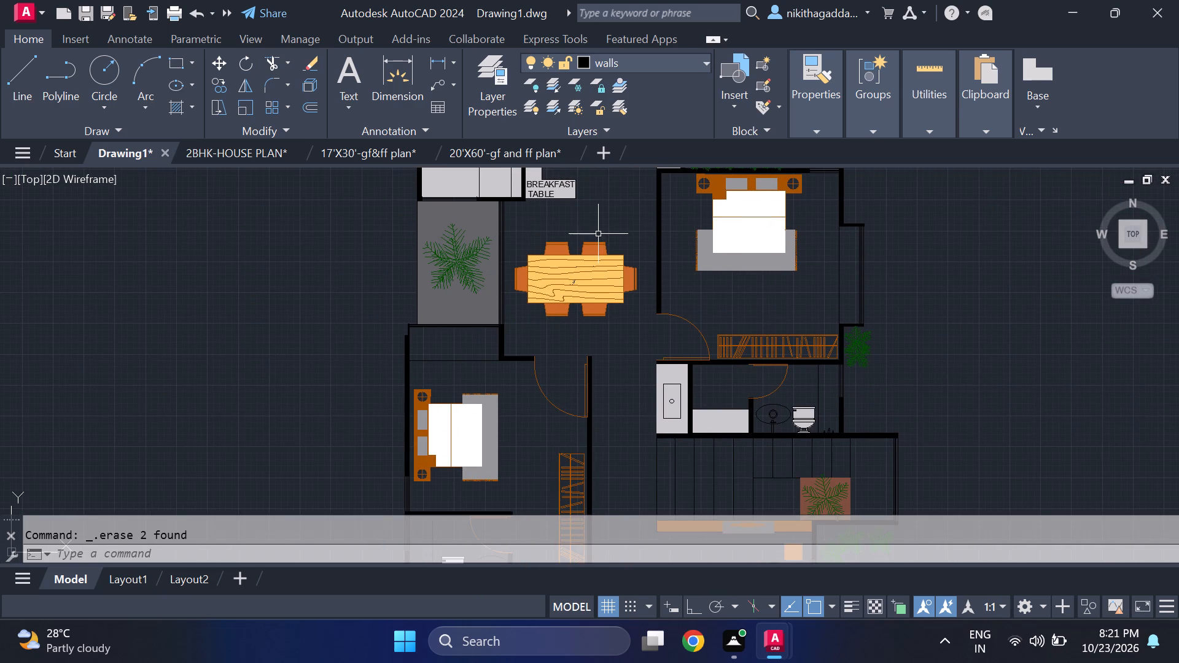
scroll(597, 236, down, 1)
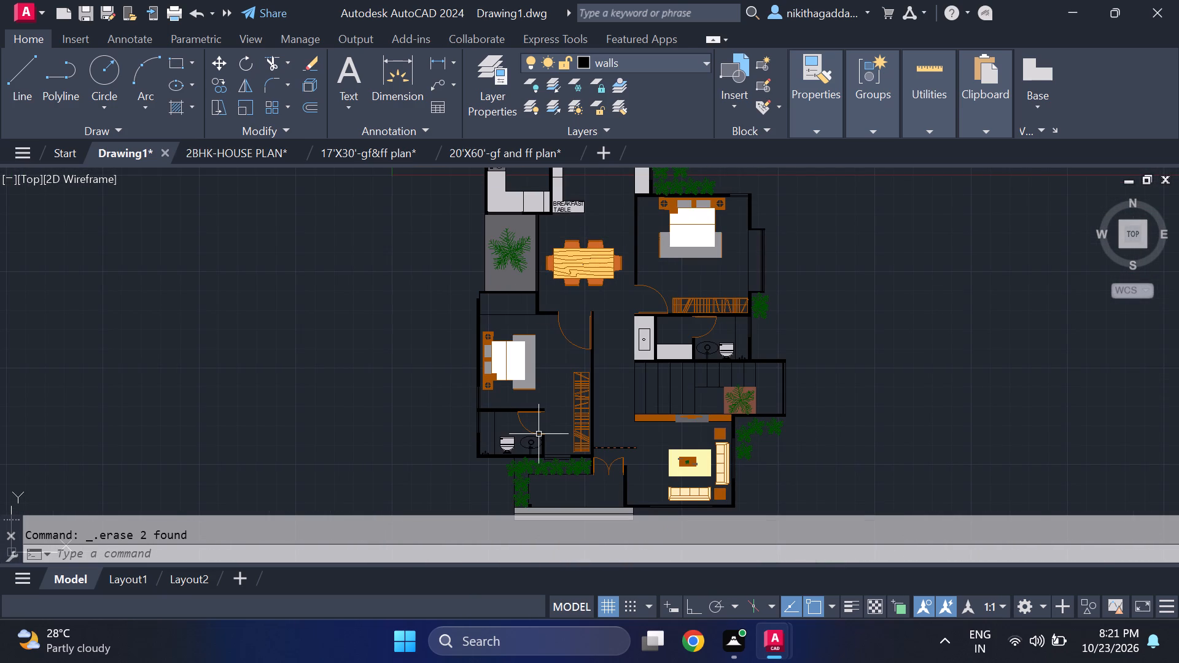
scroll(527, 463, up, 2)
middle_drag(690, 387, 550, 385)
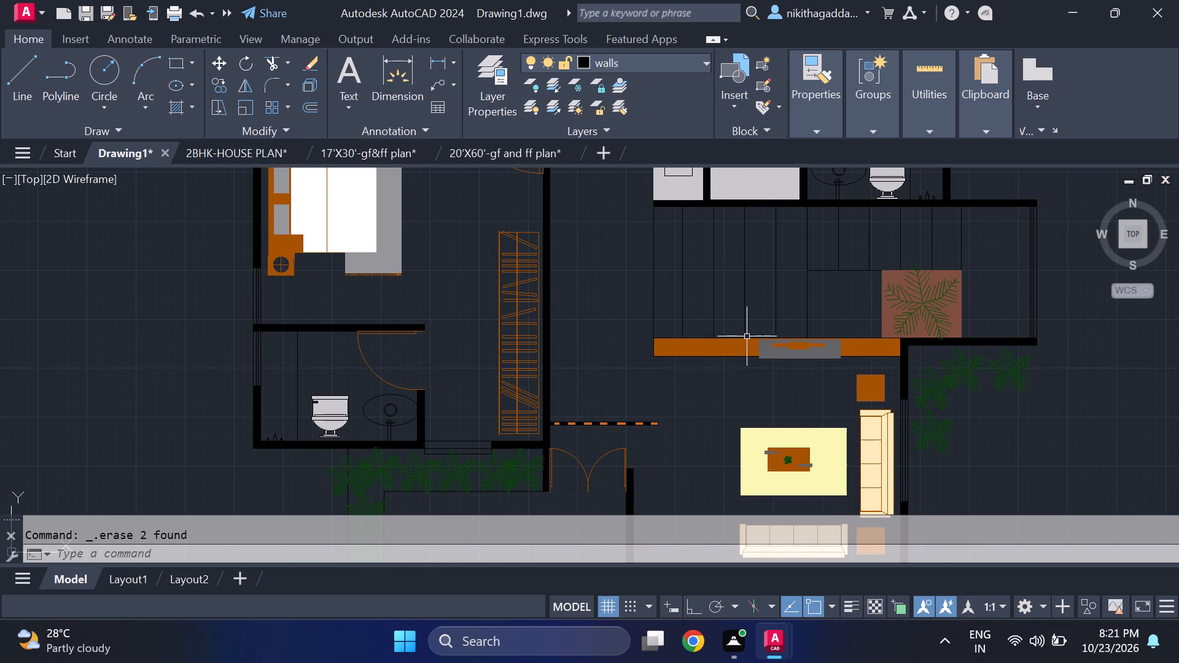
middle_drag(726, 381, 689, 410)
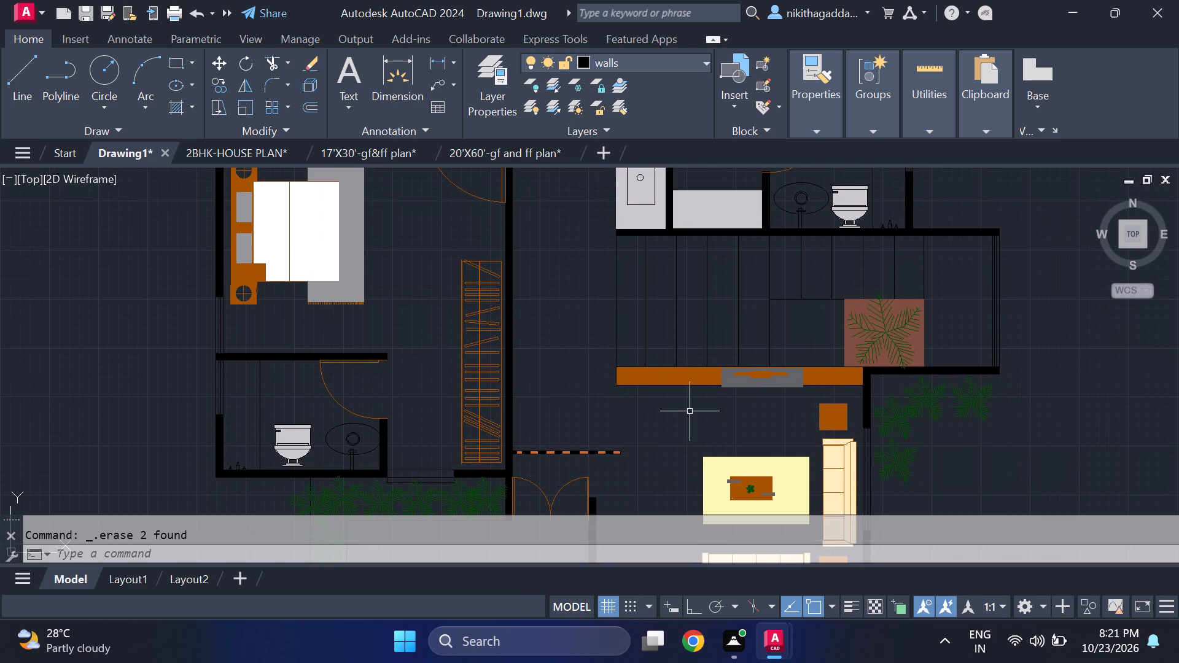
middle_drag(671, 341, 658, 395)
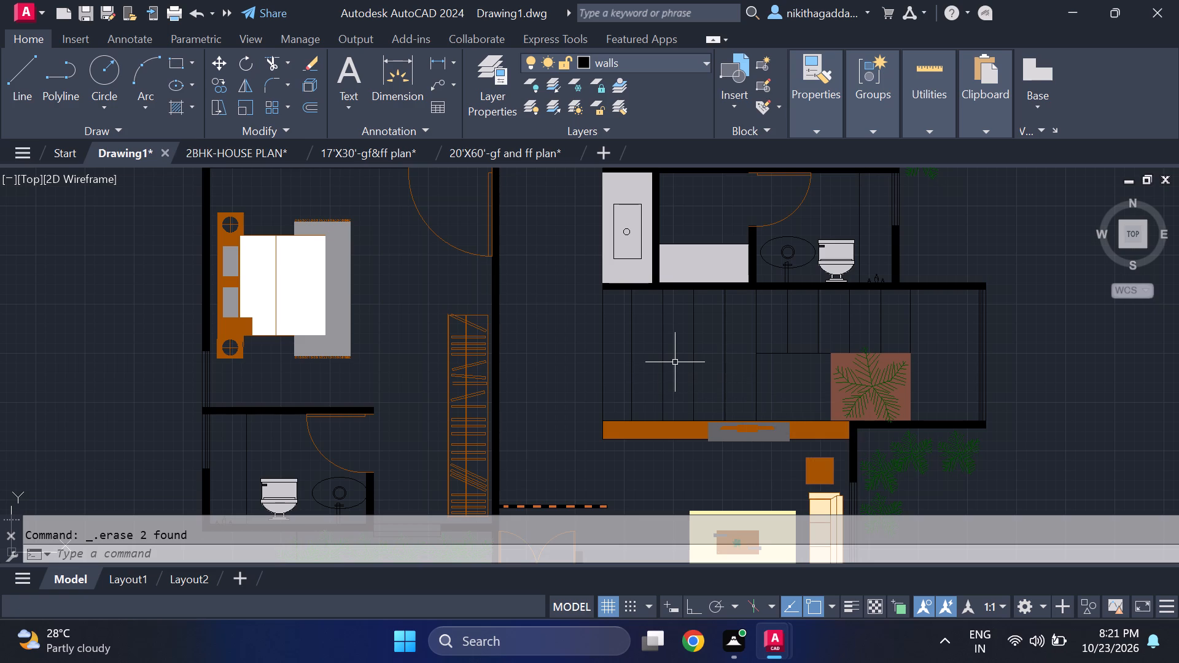
scroll(675, 362, up, 1)
middle_drag(675, 362, 680, 388)
scroll(680, 382, down, 4)
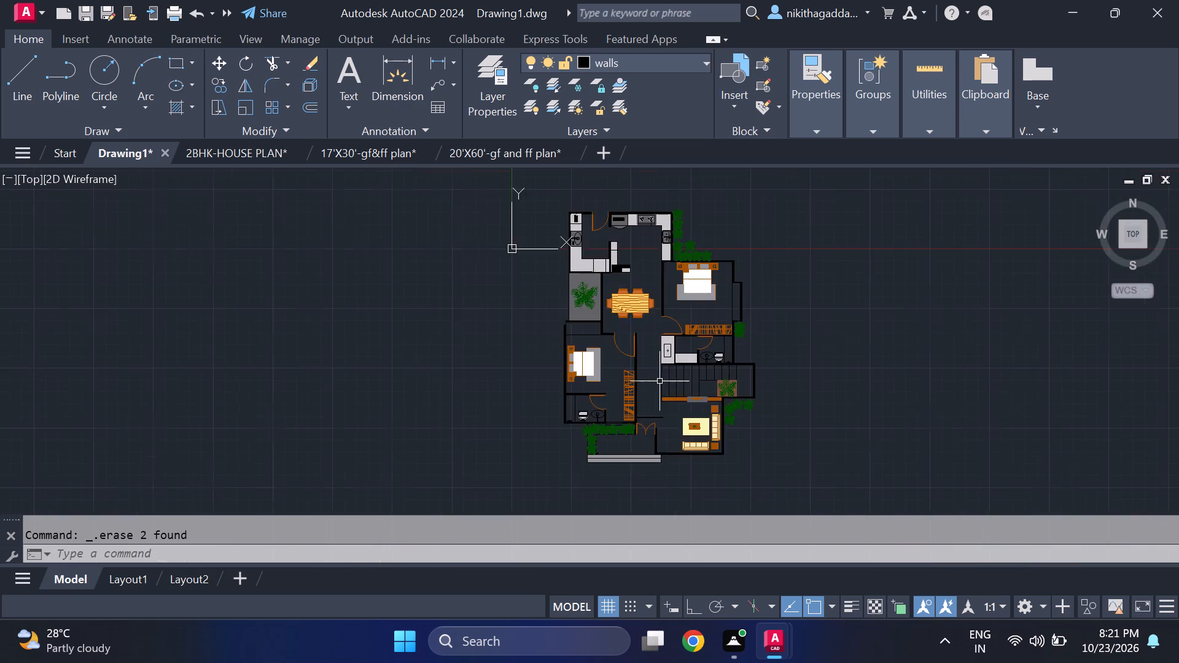
scroll(660, 381, up, 3)
middle_drag(660, 381, 690, 352)
scroll(696, 344, down, 1)
middle_drag(696, 344, 675, 376)
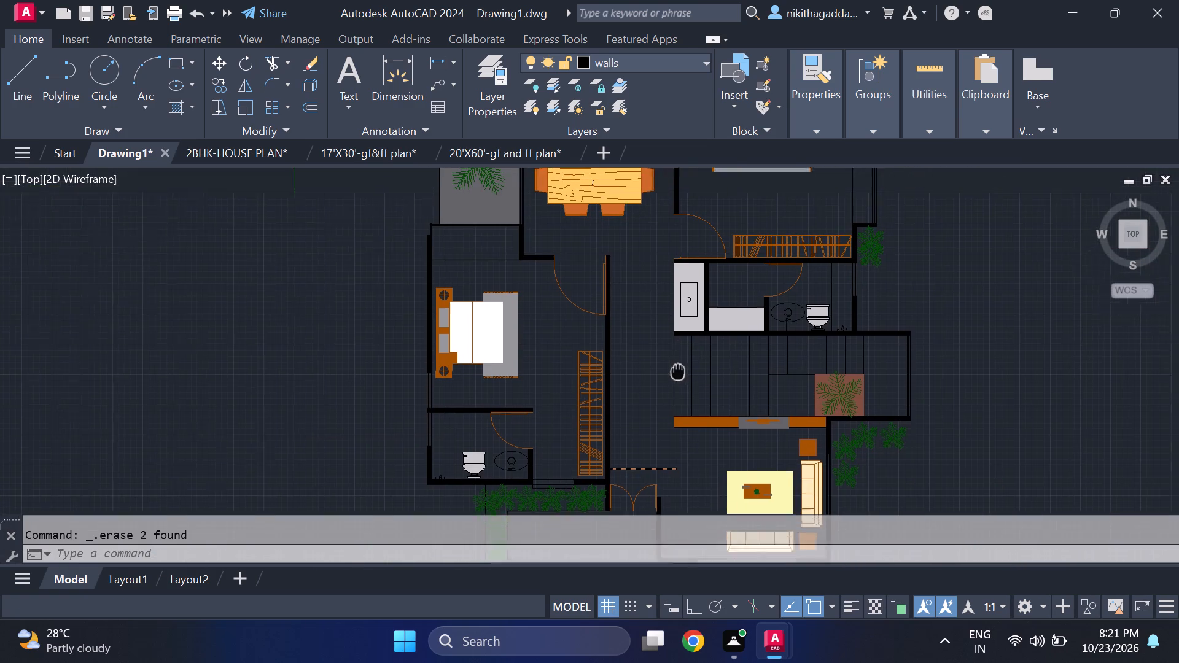
middle_drag(675, 376, 630, 408)
scroll(593, 388, down, 1)
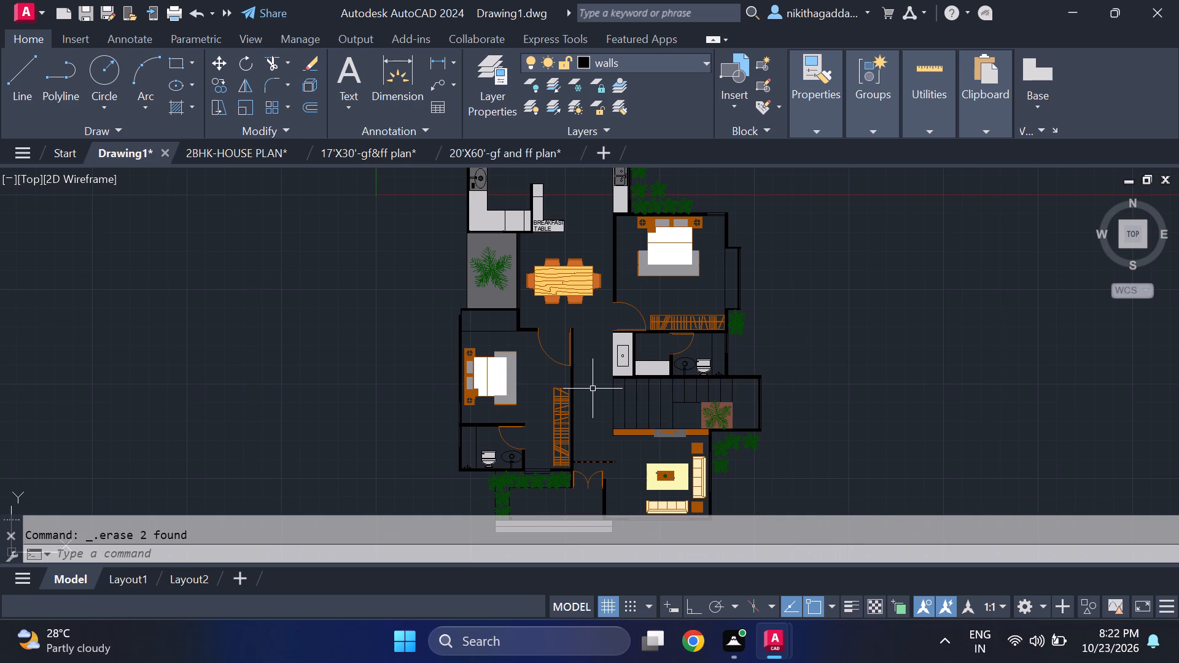
Recolour the black solid hatch segments of the striped partition near the entrance double door to grey 99,100,102.
scroll(602, 382, up, 1)
middle_drag(602, 382, 610, 351)
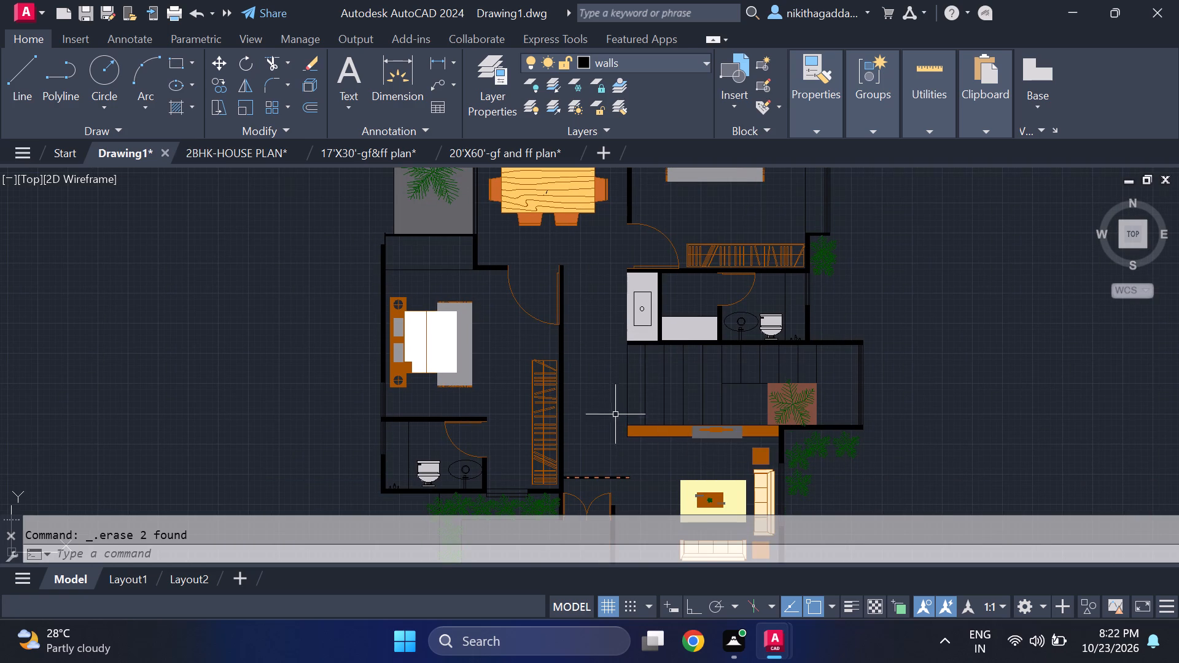
scroll(615, 424, up, 2)
middle_drag(613, 427, 628, 335)
scroll(527, 468, up, 3)
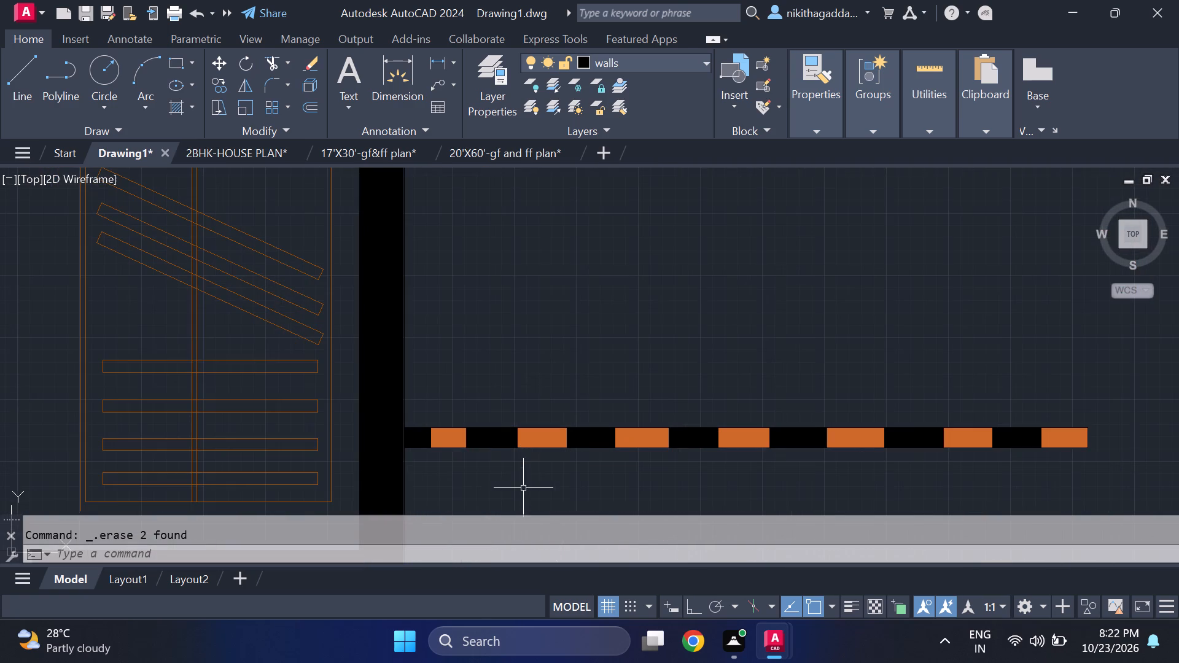
click(512, 441)
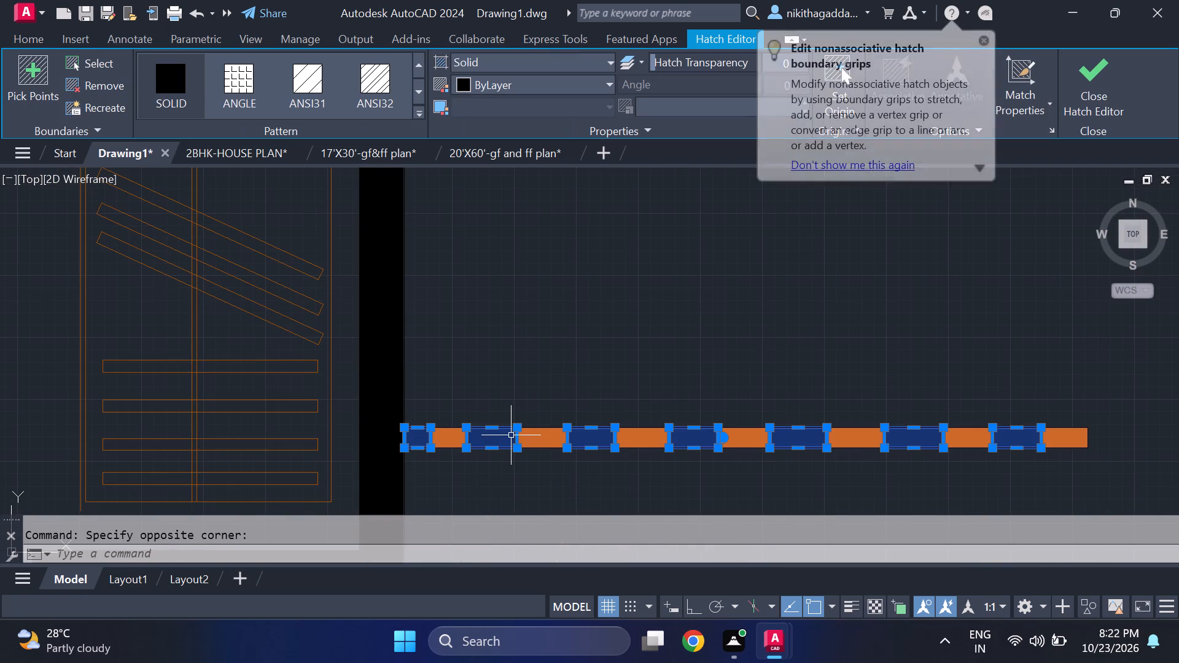
click(587, 89)
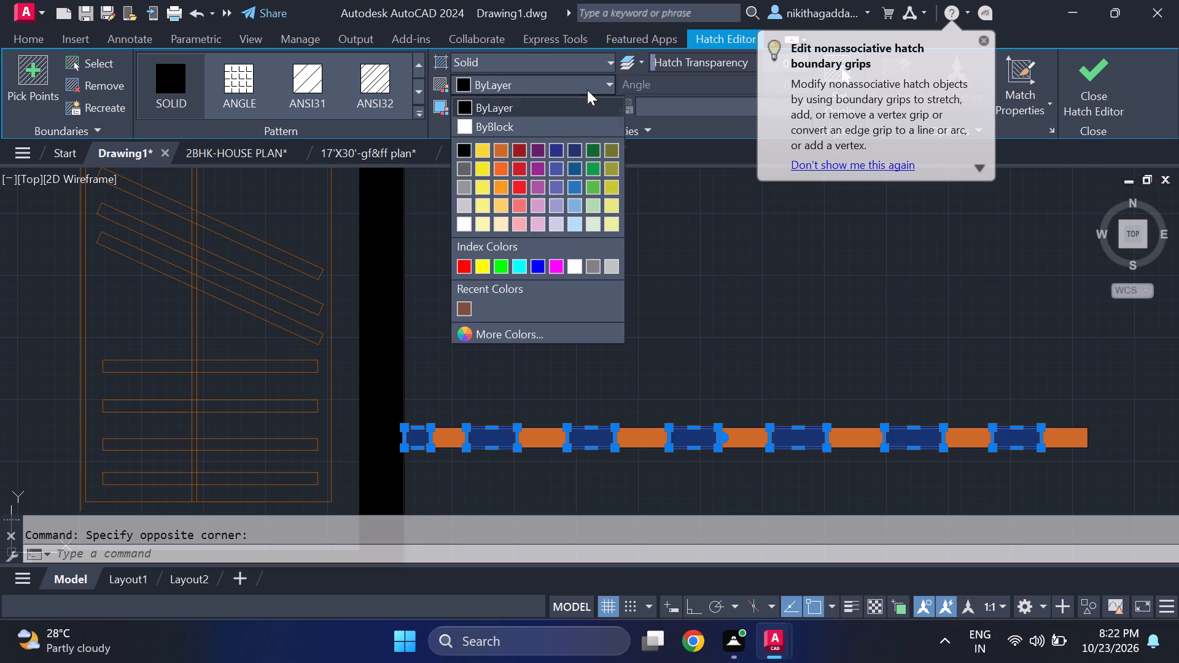
click(469, 165)
click(1081, 76)
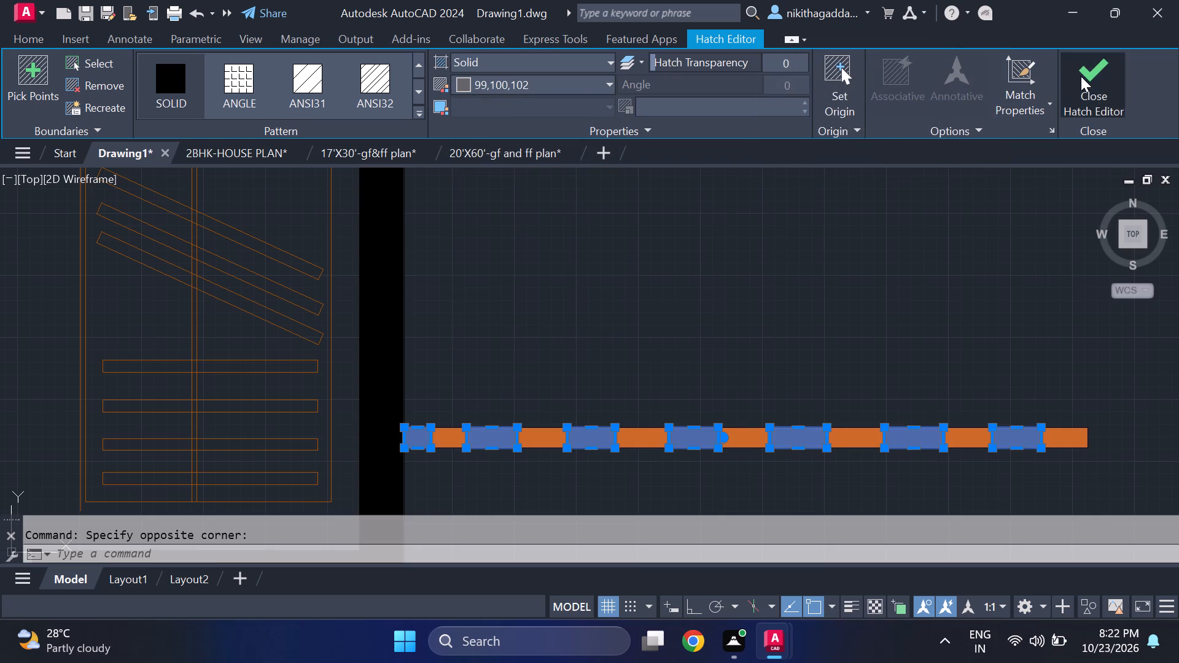
Examine the lower bathroom, its adjoining bedroom, and the dining and kitchen areas for fixtures still needing work.
scroll(865, 288, down, 3)
middle_drag(841, 319, 814, 420)
scroll(814, 420, down, 2)
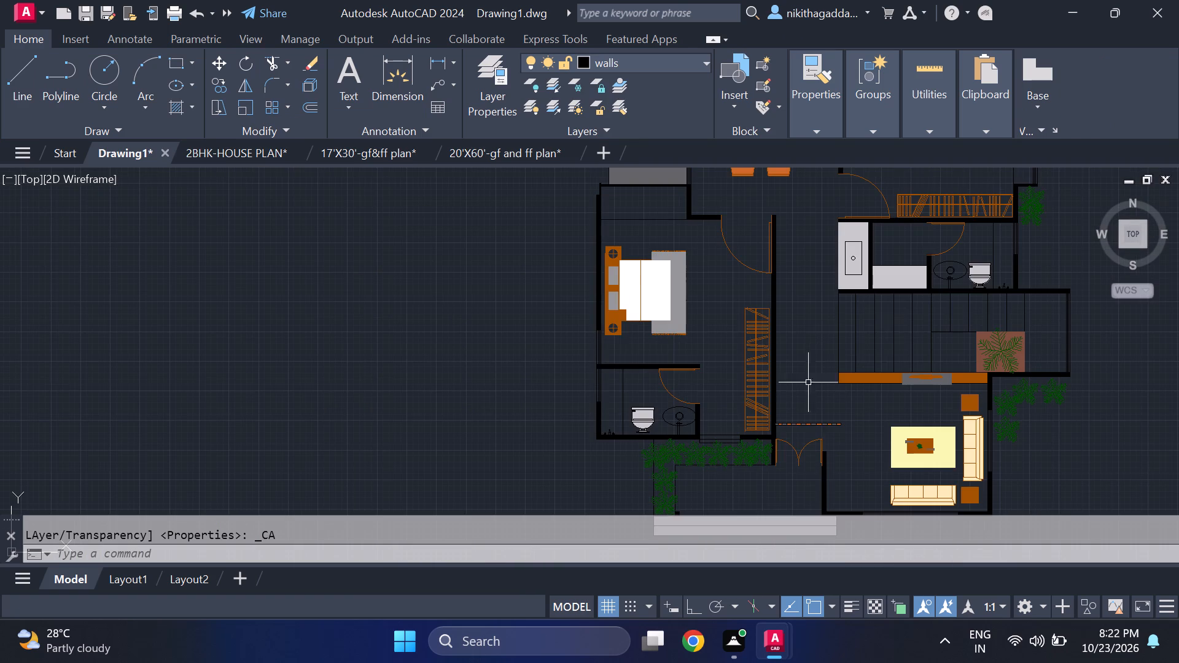
middle_drag(821, 422, 807, 440)
middle_drag(814, 413, 786, 412)
scroll(554, 481, up, 3)
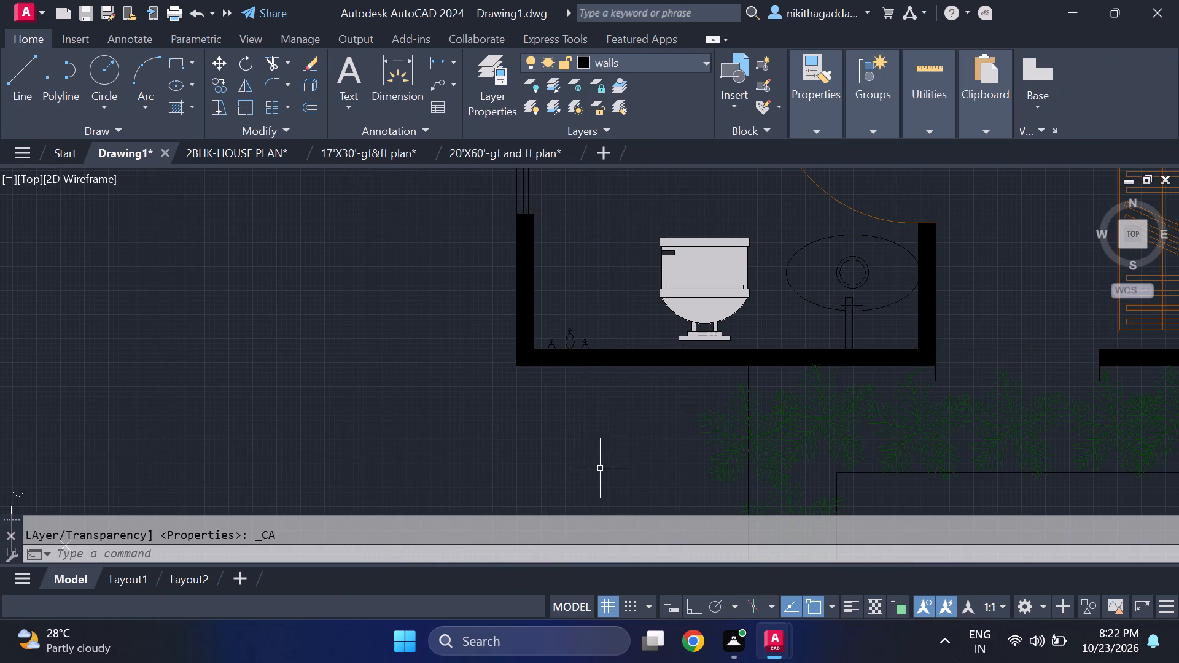
middle_drag(569, 322, 559, 409)
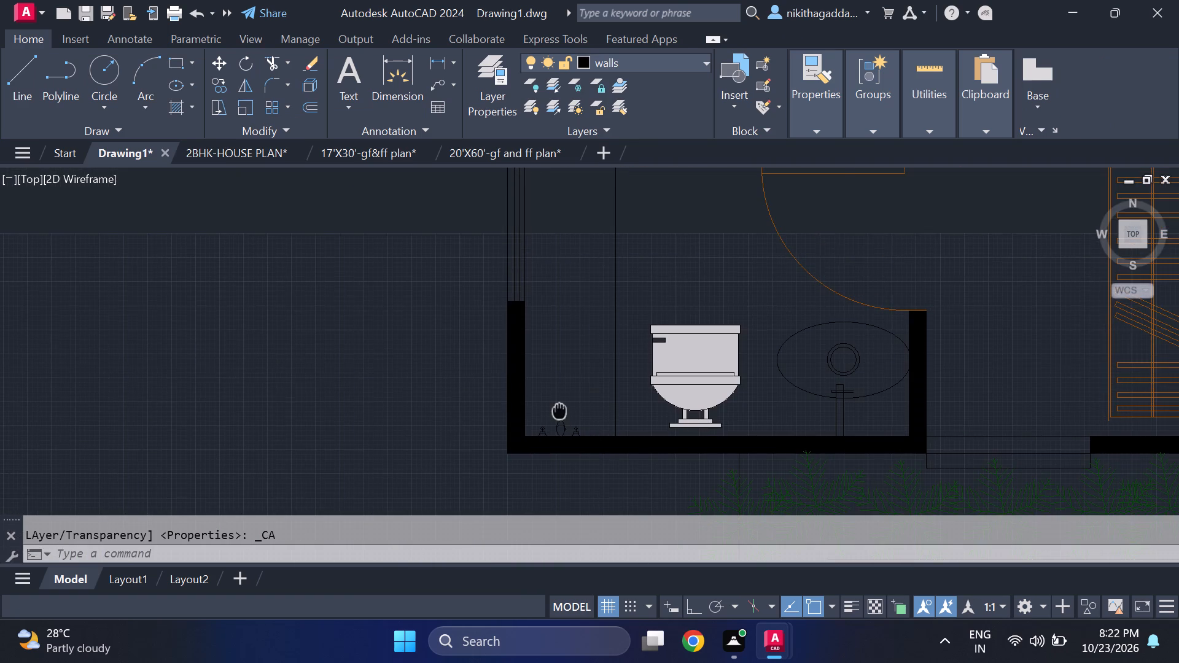
scroll(567, 409, down, 3)
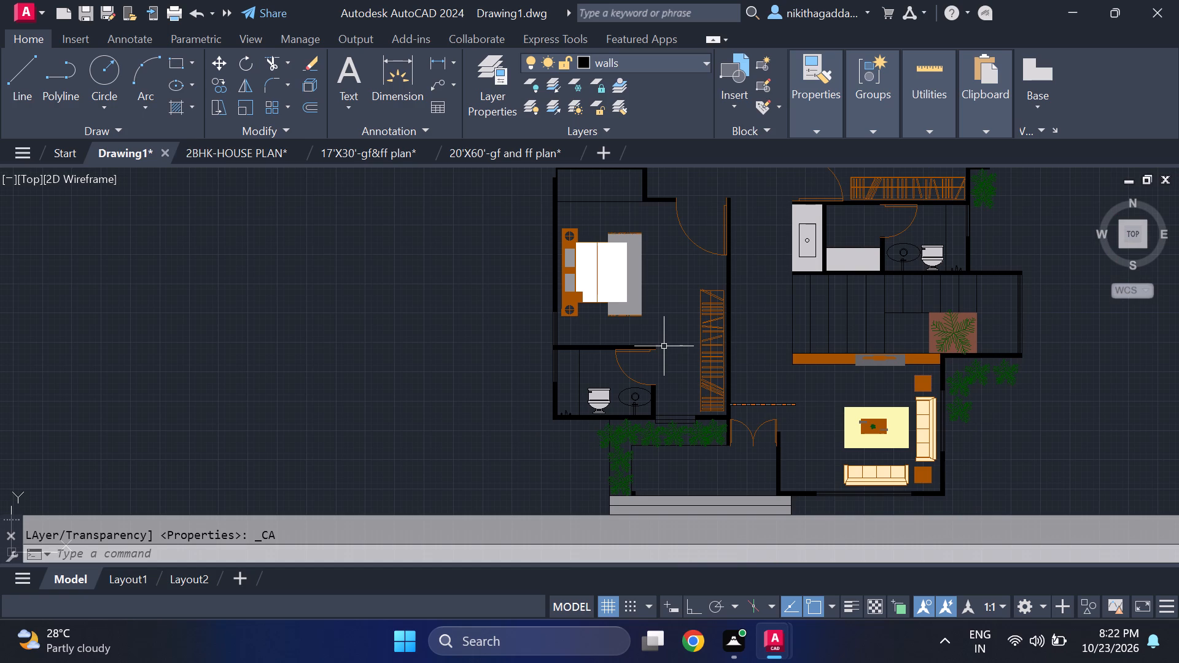
middle_drag(663, 347, 661, 359)
scroll(661, 359, down, 1)
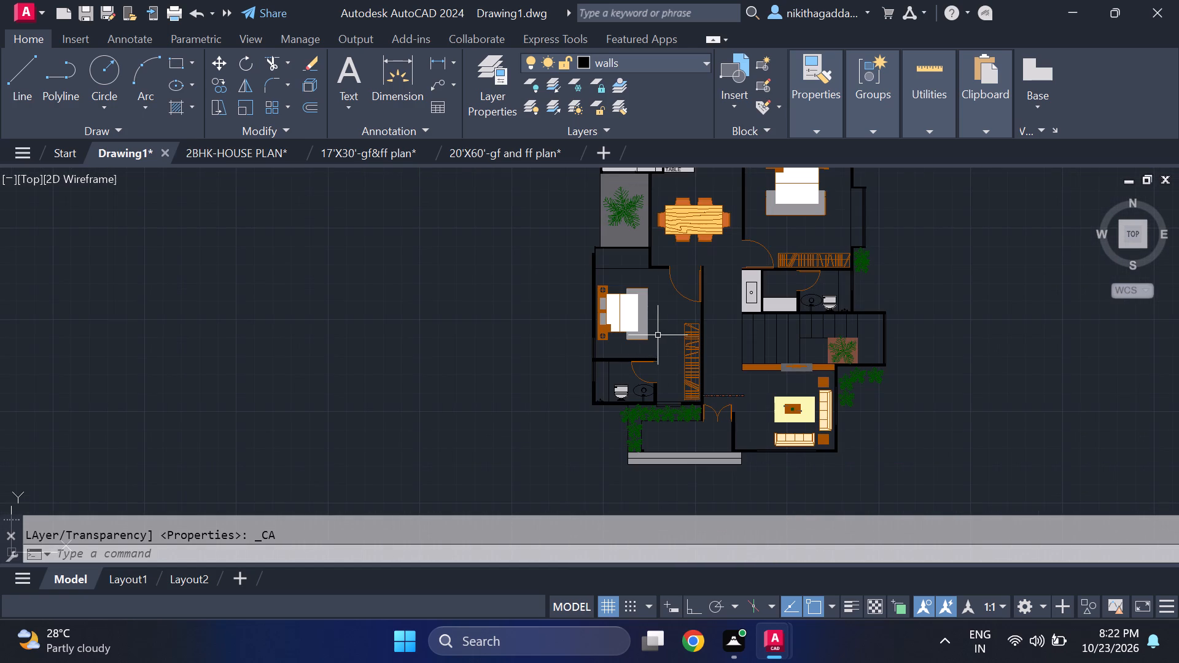
scroll(677, 350, up, 1)
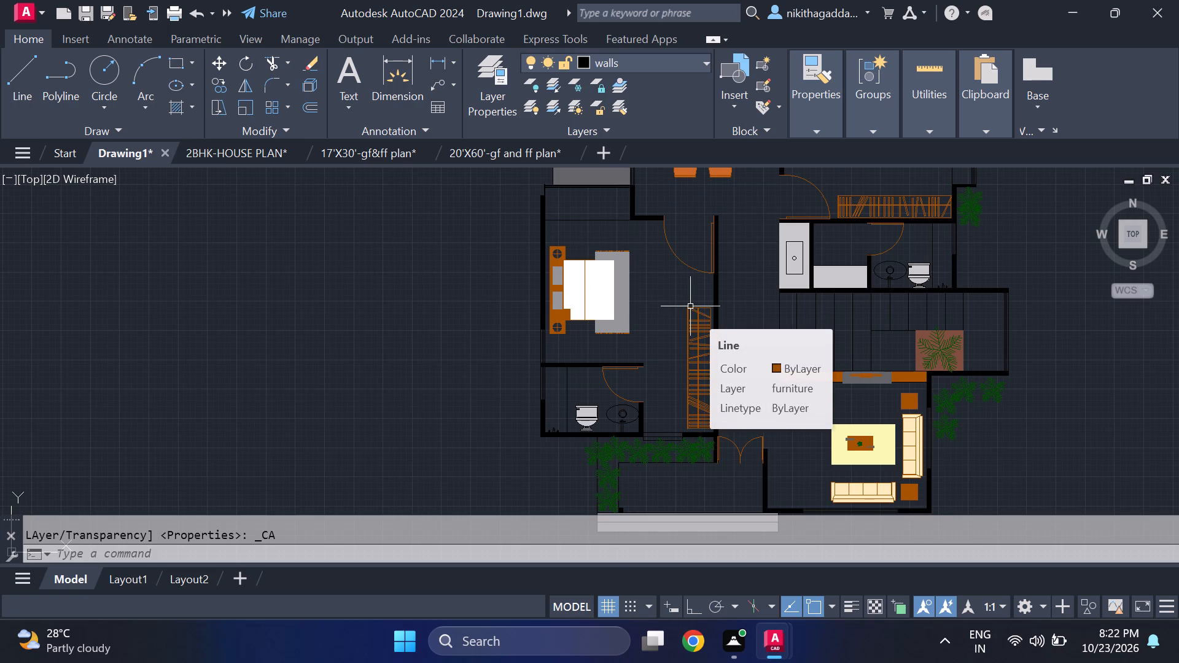
scroll(690, 306, up, 1)
middle_drag(551, 421, 554, 348)
scroll(542, 366, up, 1)
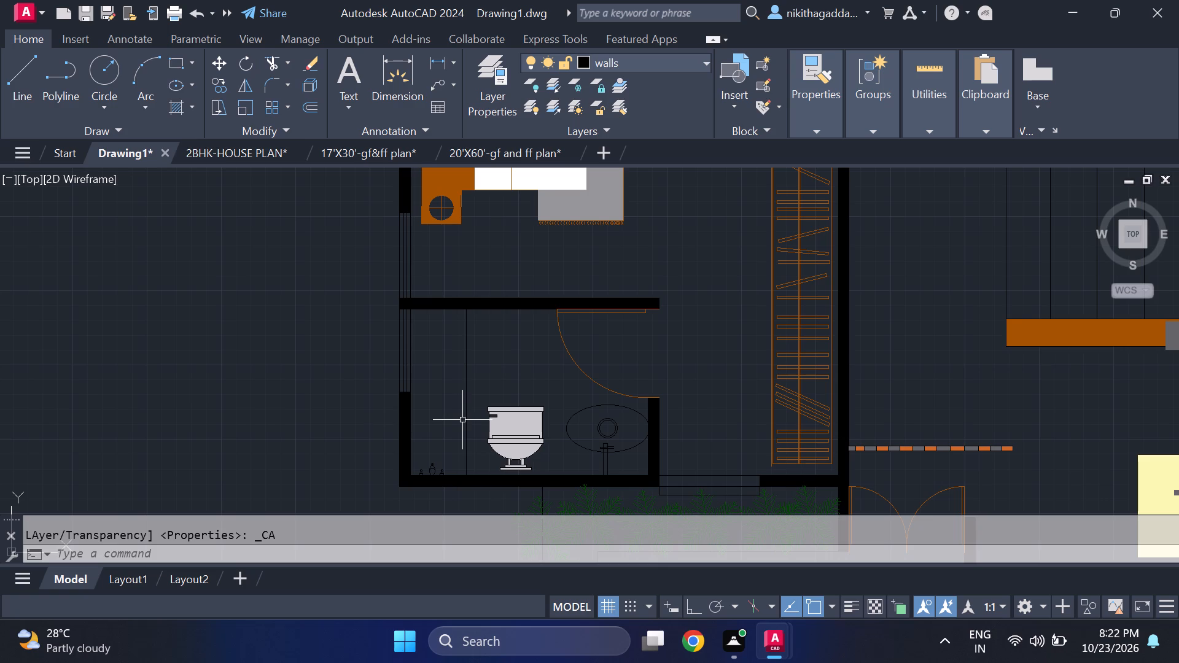
scroll(465, 411, down, 2)
scroll(466, 414, up, 1)
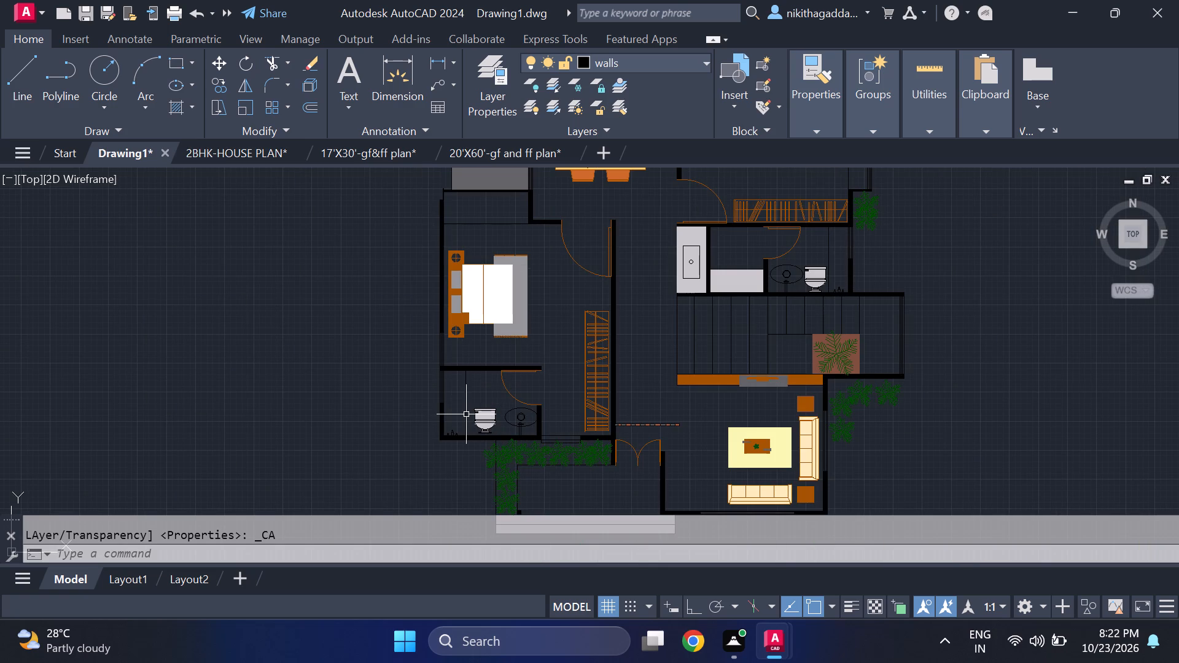
scroll(453, 445, up, 2)
middle_drag(465, 377, 464, 384)
scroll(464, 384, down, 3)
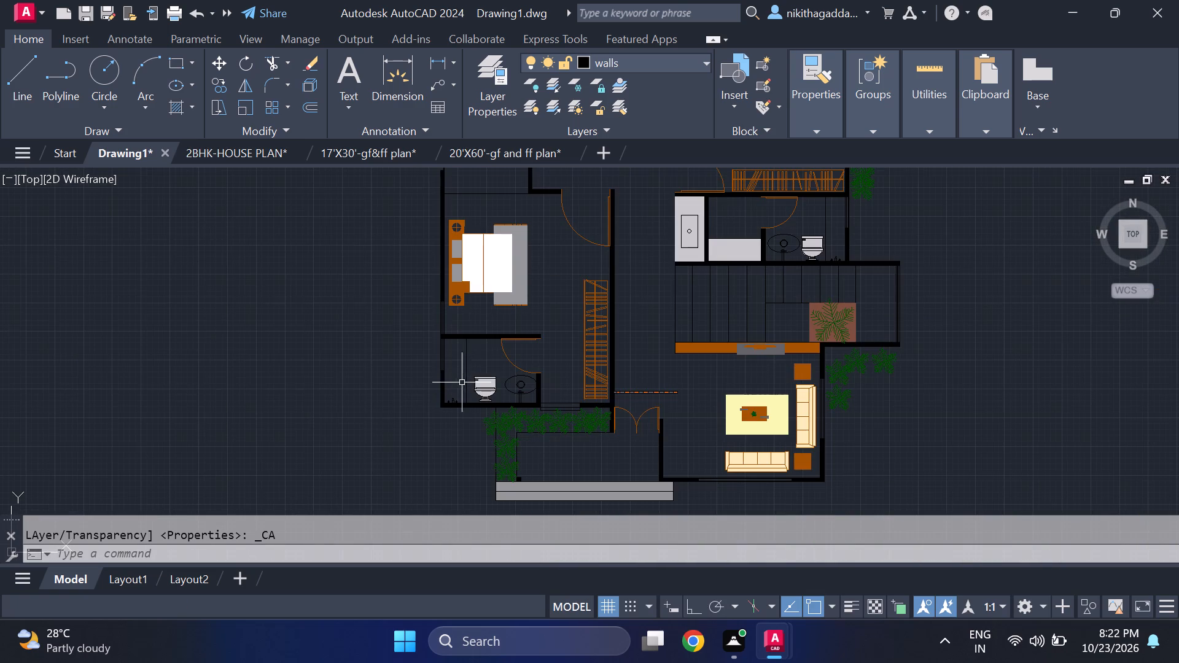
middle_drag(472, 343, 449, 375)
middle_drag(453, 381, 446, 387)
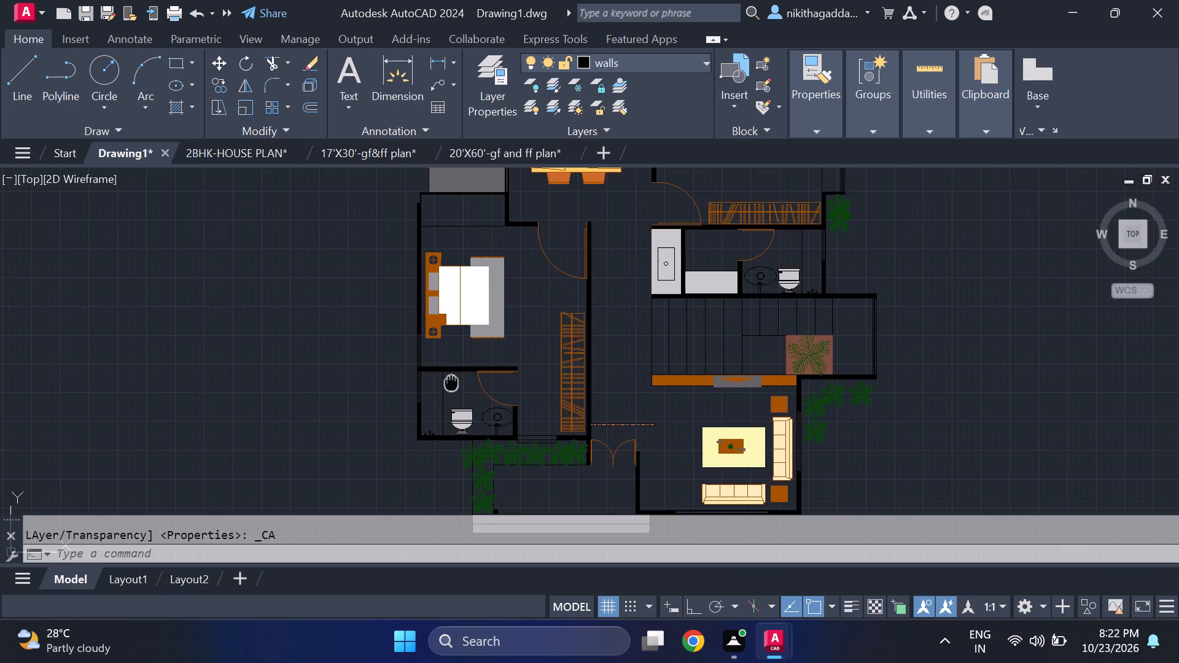
middle_drag(446, 387, 337, 439)
scroll(338, 335, up, 1)
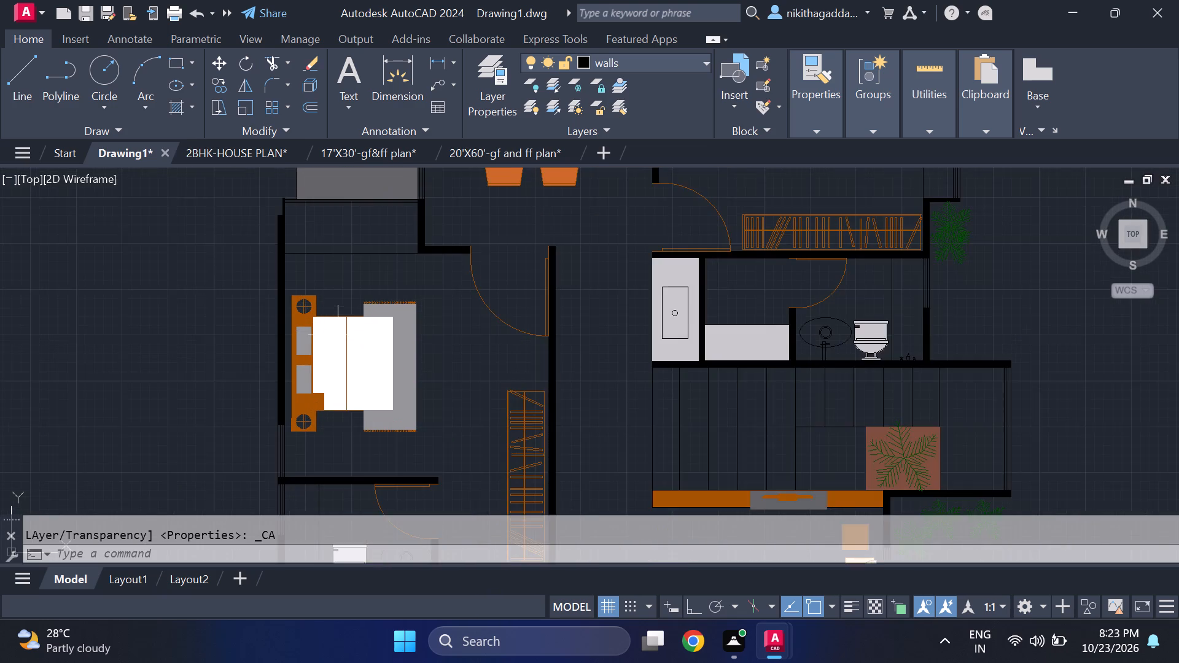
middle_drag(341, 338, 367, 409)
scroll(364, 393, up, 1)
middle_drag(364, 393, 389, 435)
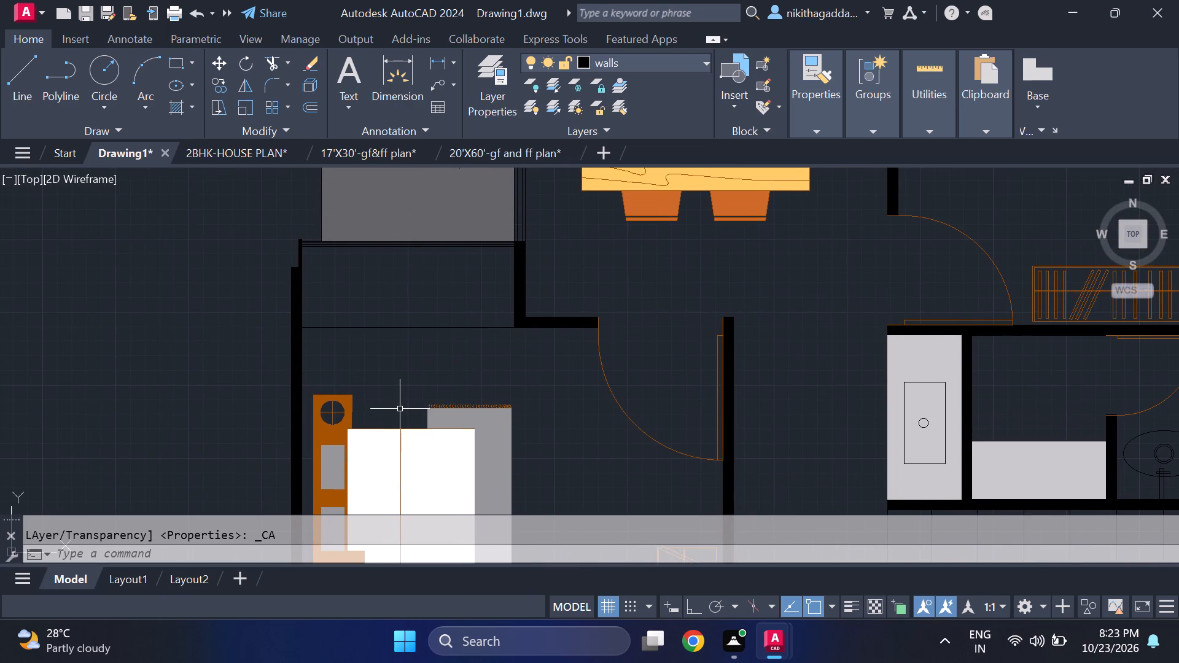
scroll(427, 387, down, 2)
middle_drag(420, 342, 423, 344)
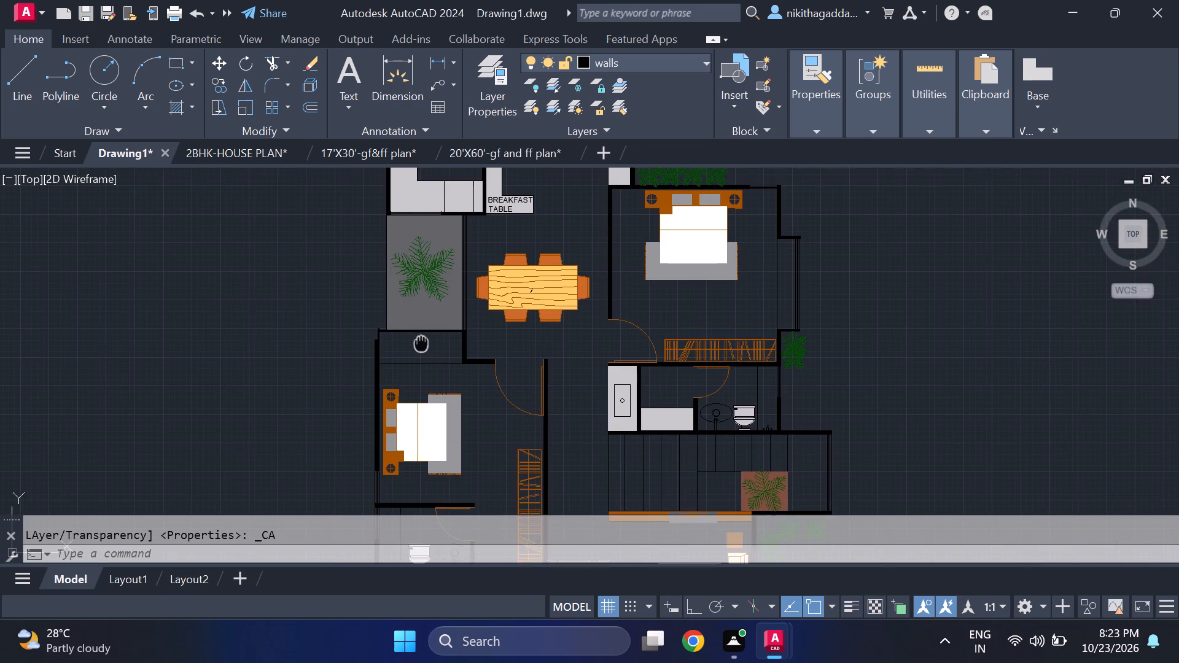
middle_drag(423, 344, 452, 443)
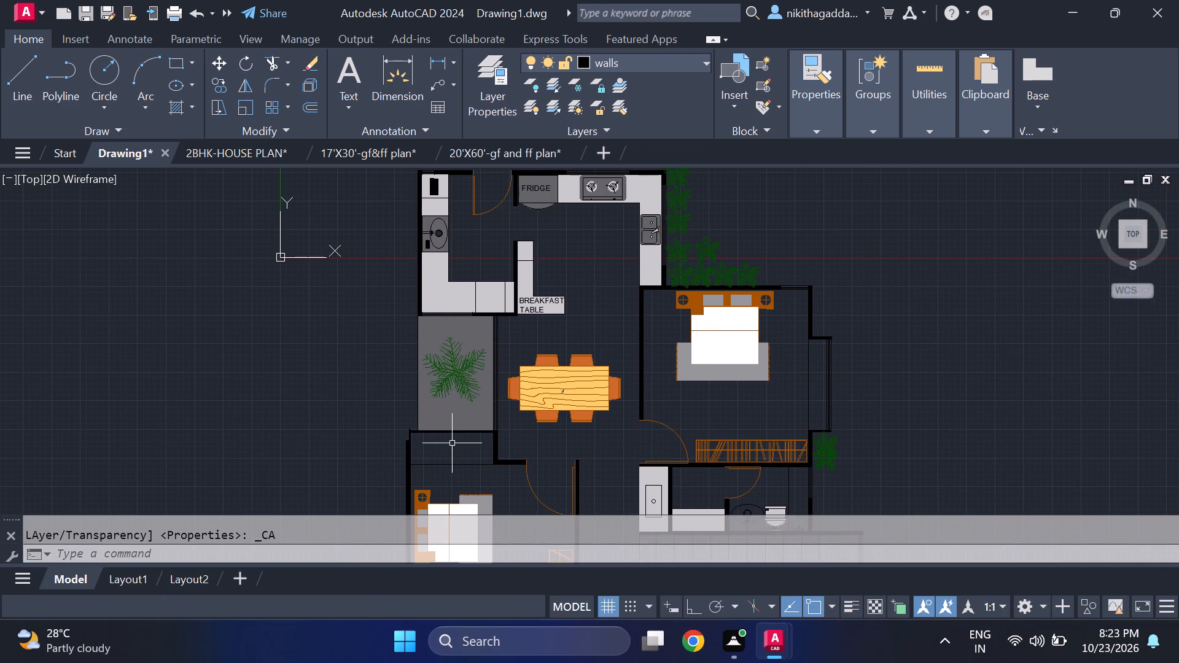
Copy the FRIDGE label into the open kitchen floor just below the stove counter.
middle_drag(507, 376, 519, 432)
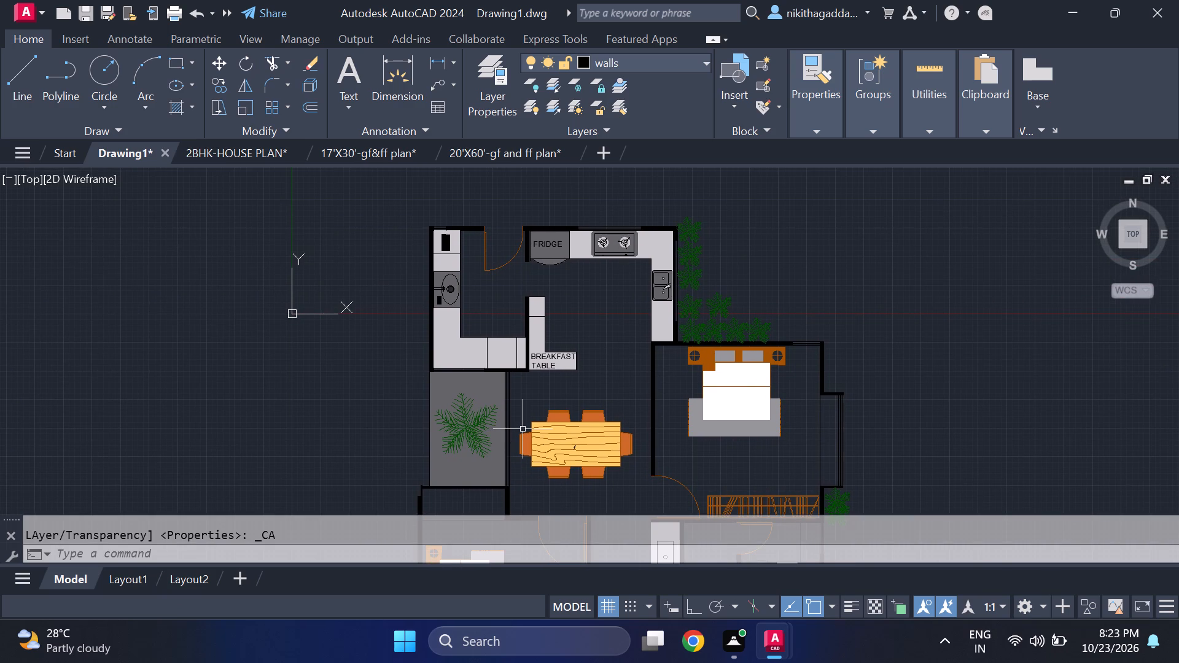
scroll(443, 280, up, 2)
middle_drag(510, 297, 336, 373)
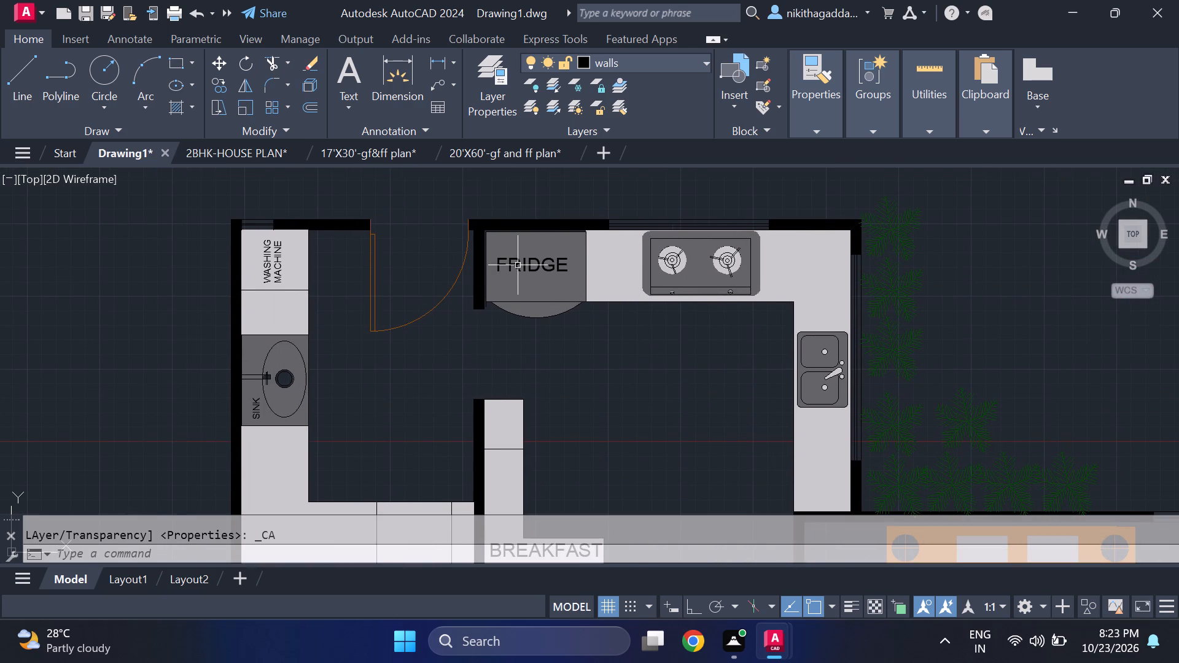
middle_drag(528, 269, 386, 260)
click(405, 256)
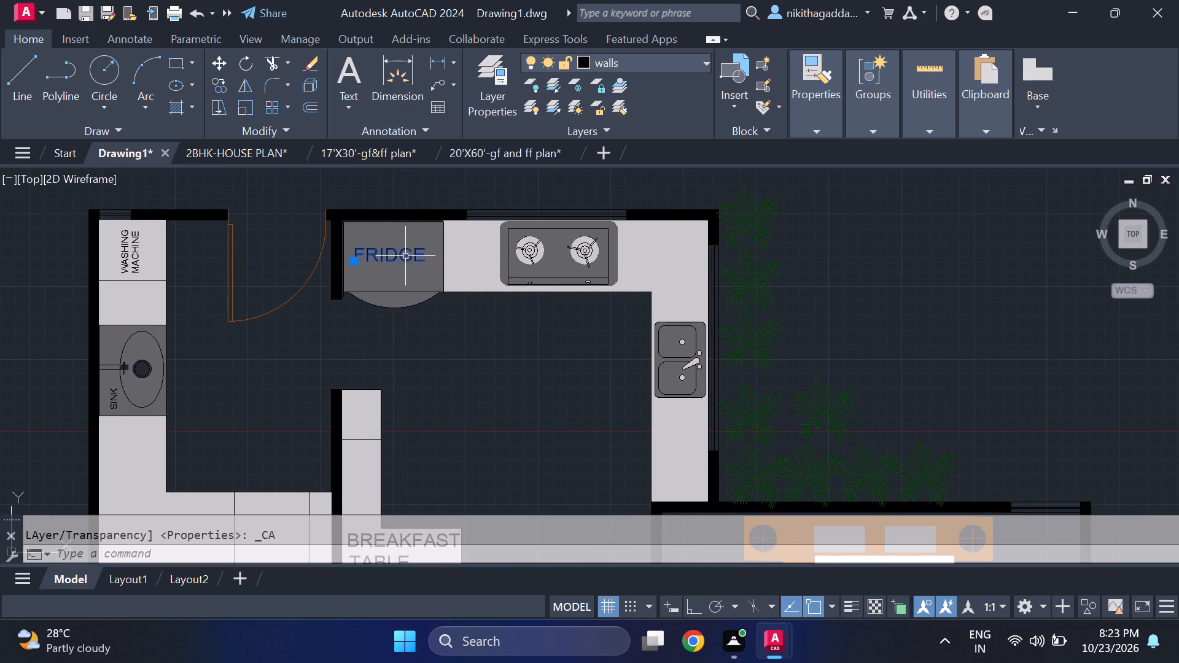
text(CO)
key(Return)
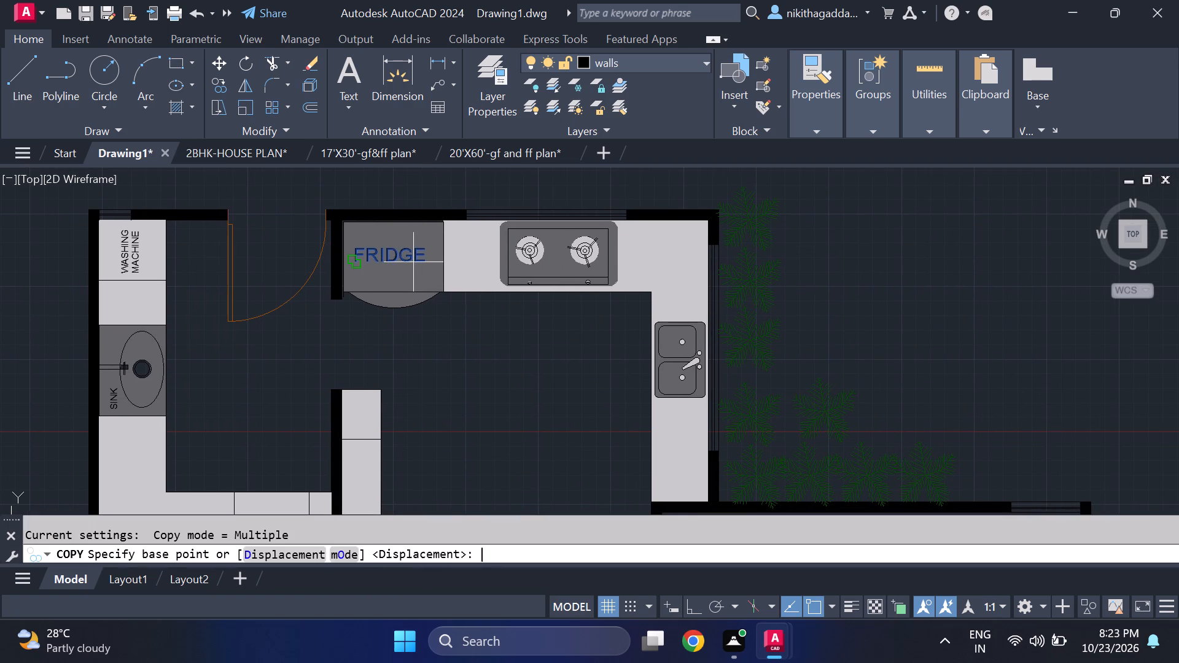
click(362, 254)
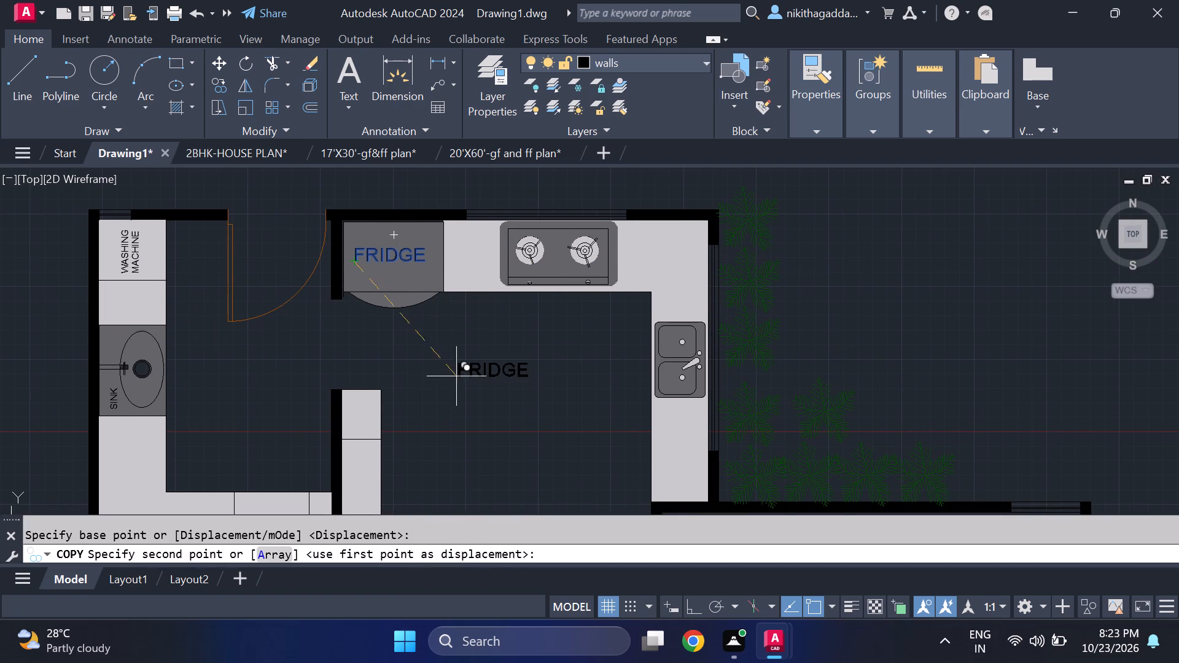
click(488, 318)
key(Escape)
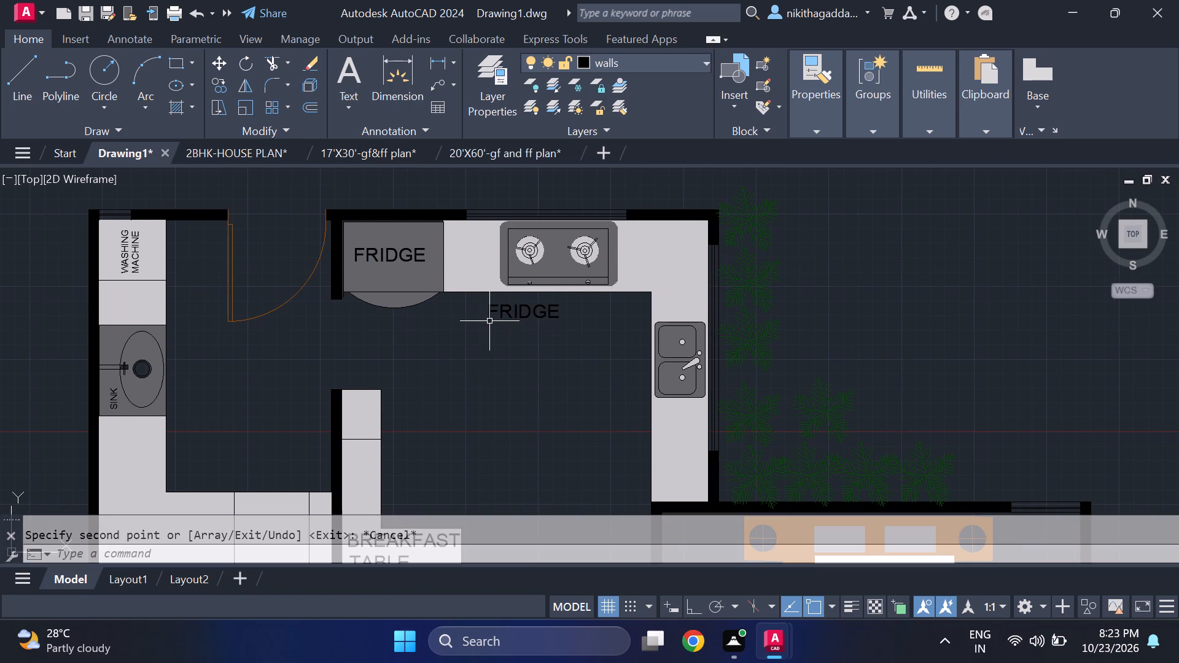
Change the copied FRIDGE label below the stove counter to read STOVE.
double_click(519, 307)
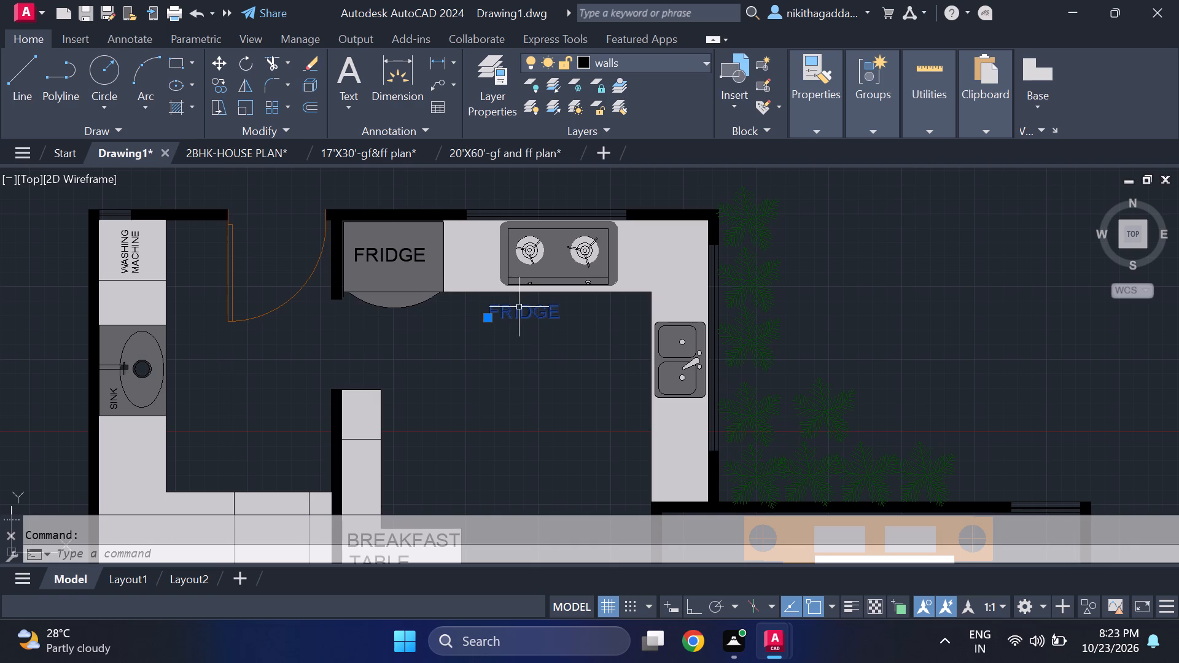
key(Delete)
key(s)
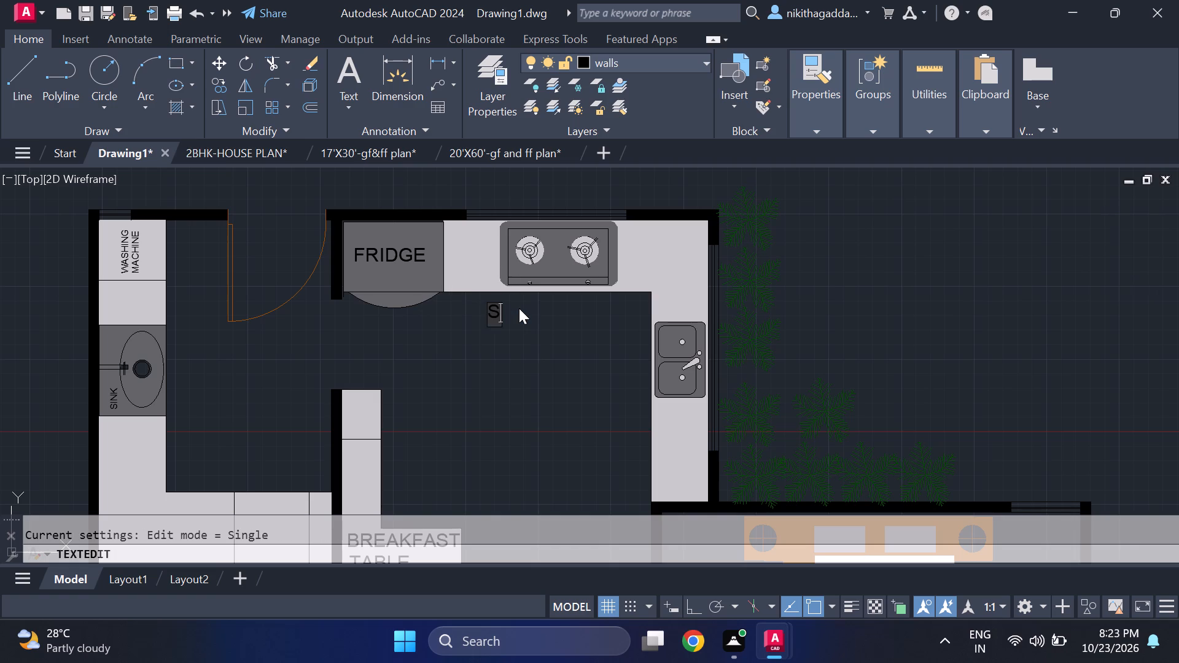
text(TOVE)
key(Return)
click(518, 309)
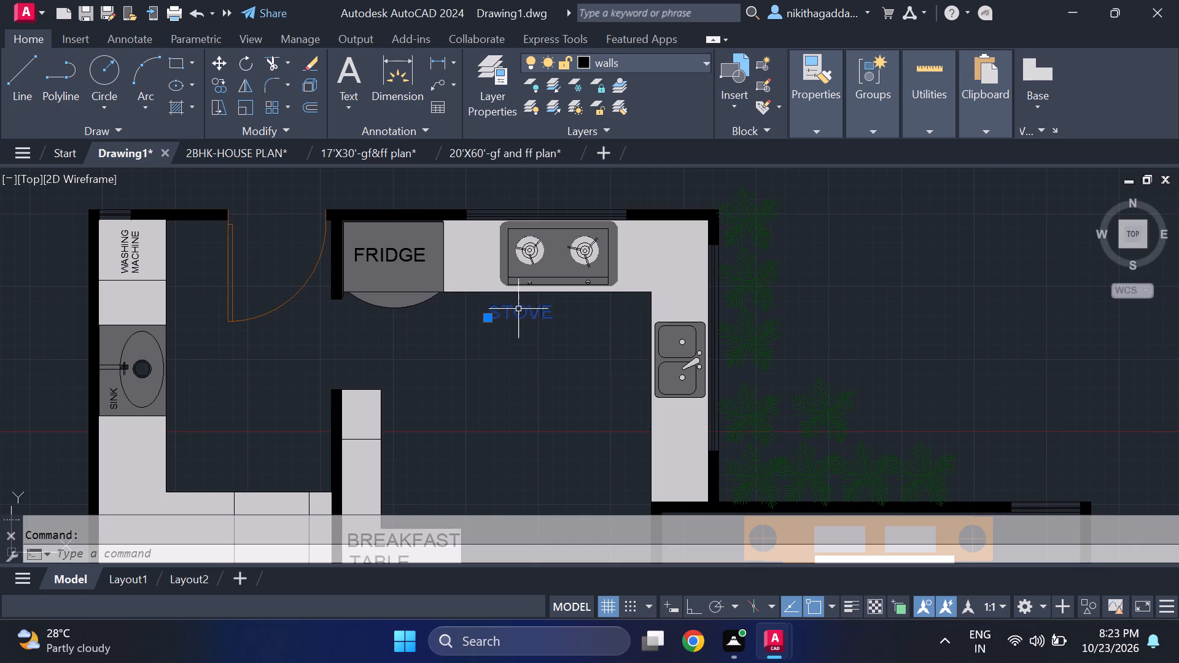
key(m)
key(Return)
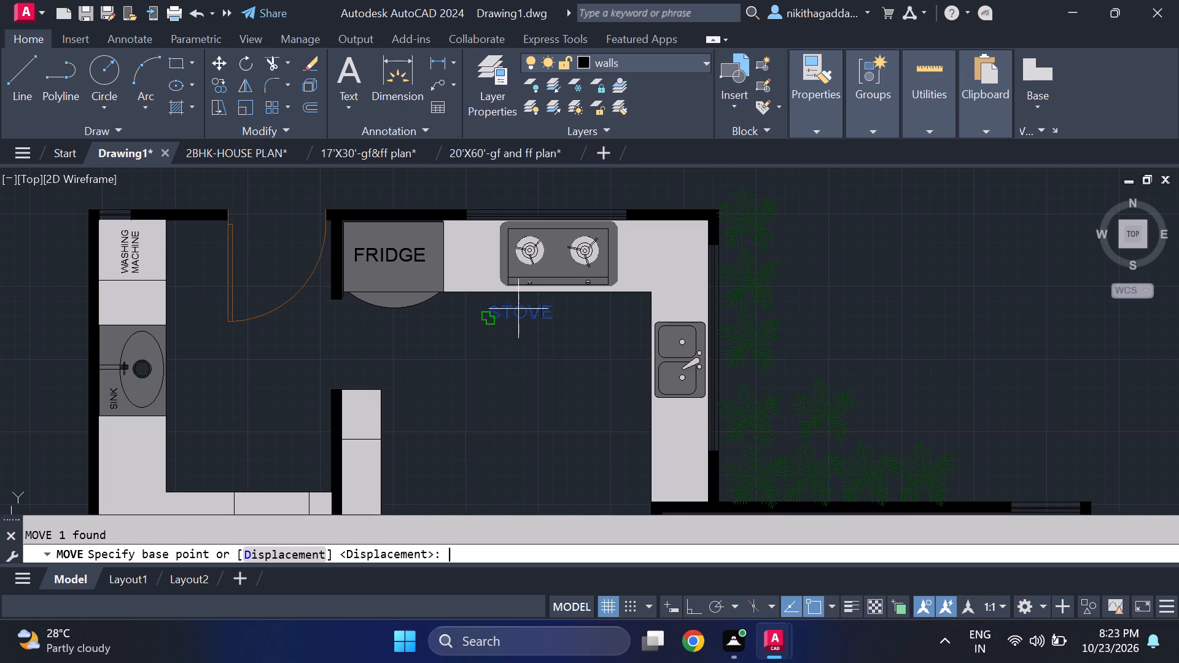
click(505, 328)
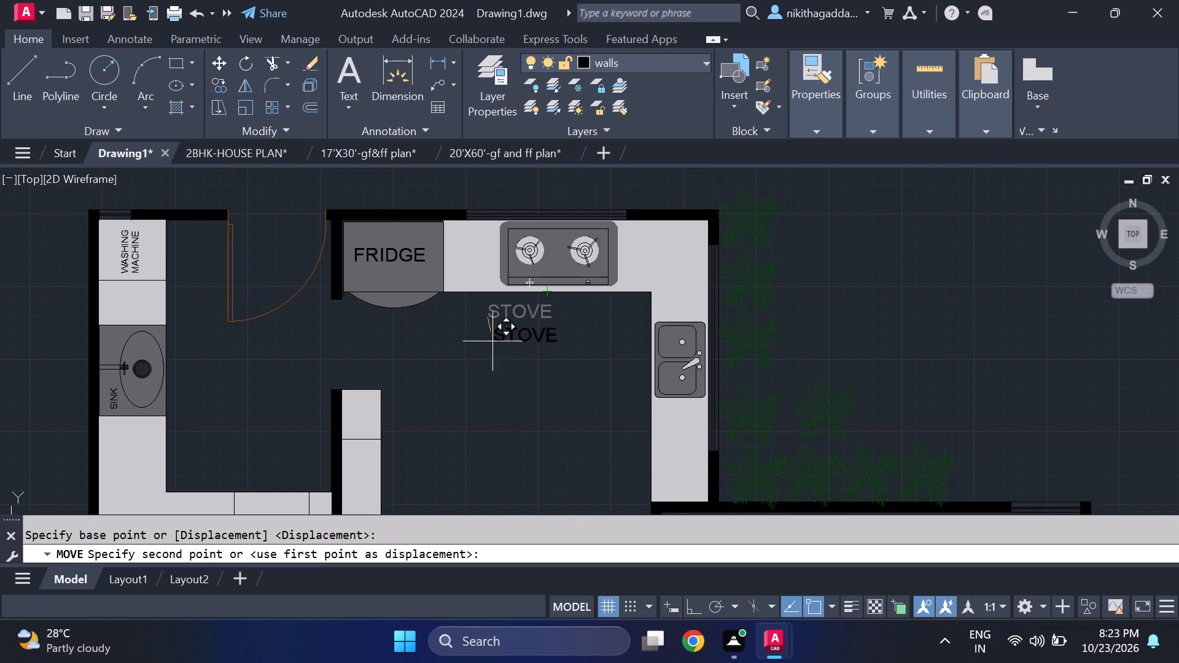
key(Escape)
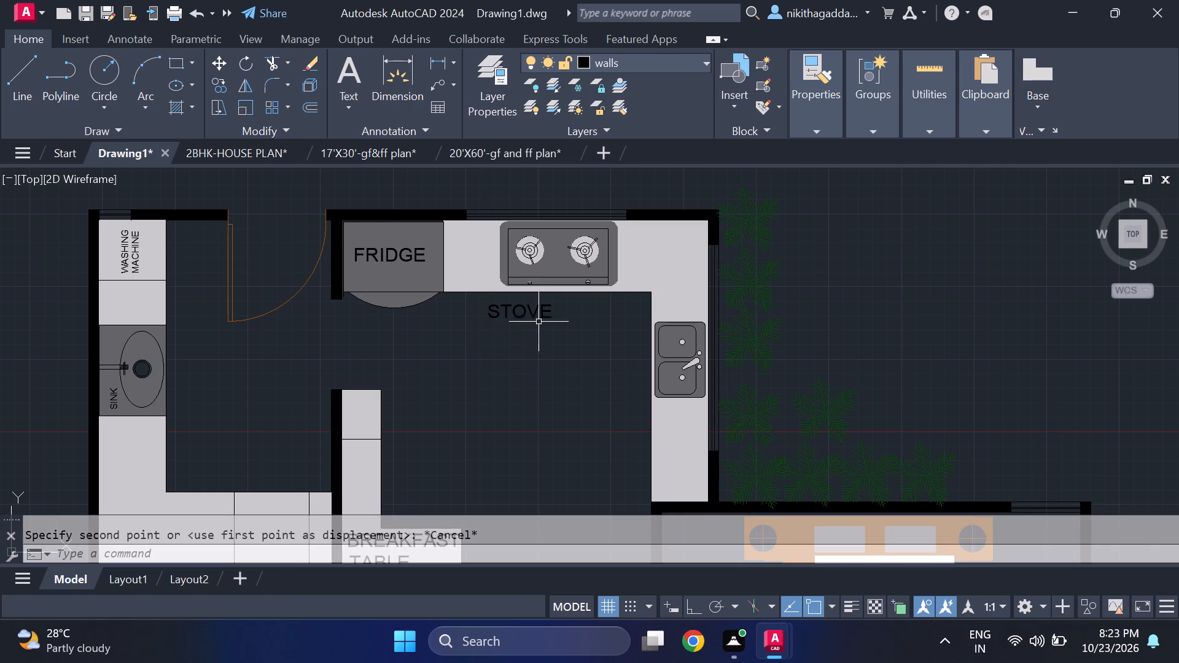
Scale the STOVE label on the kitchen floor down to about two-thirds of its size.
scroll(539, 304, up, 1)
click(585, 305)
click(483, 331)
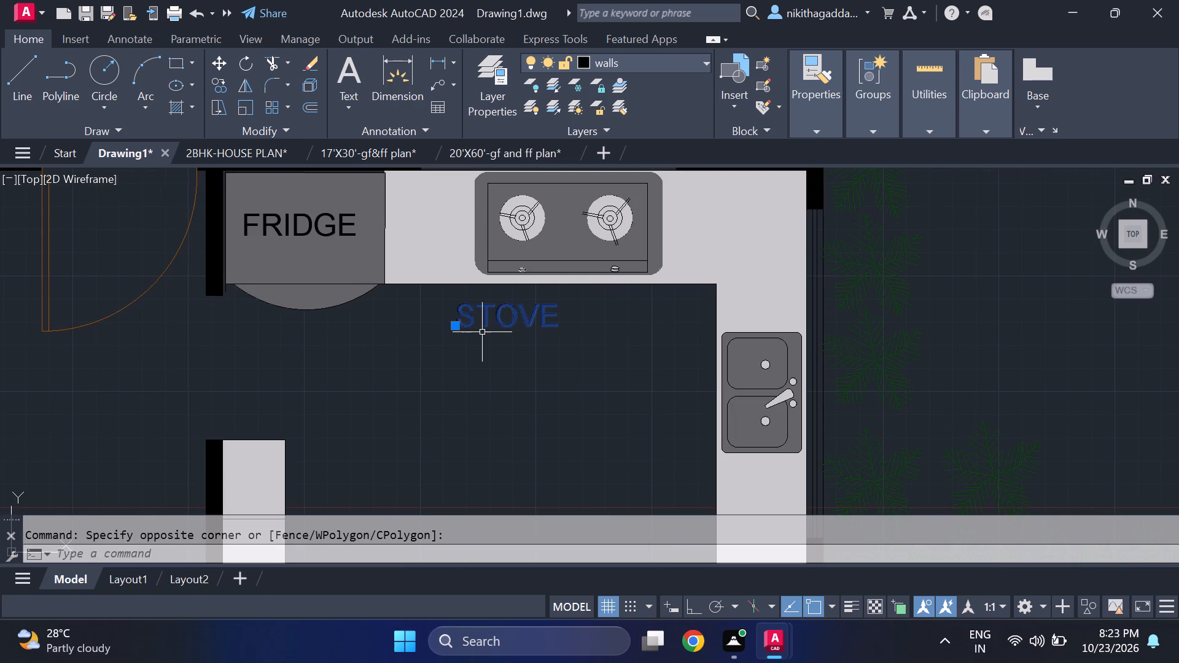
text(SCALE)
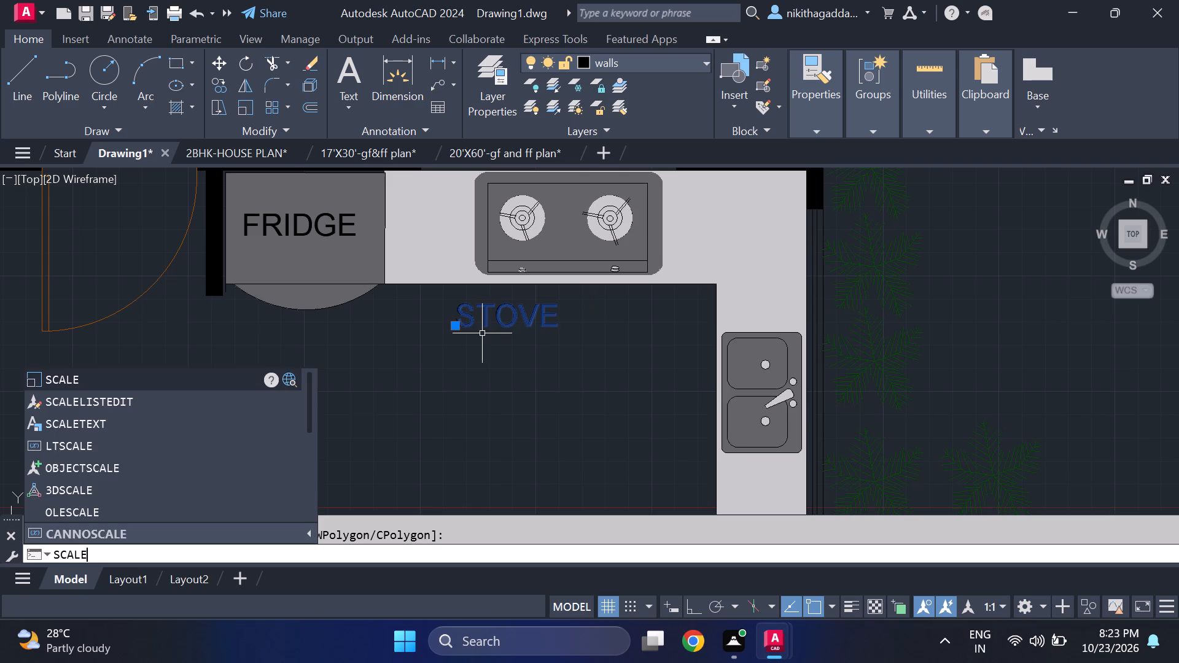
key(Return)
click(469, 328)
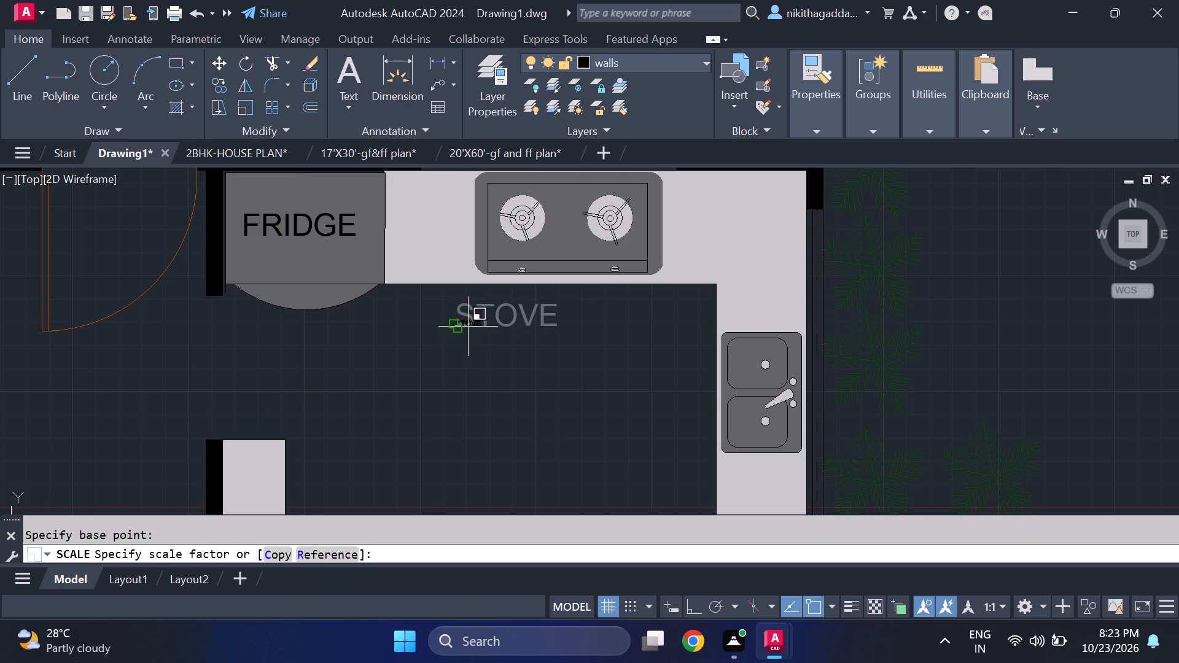
scroll(468, 327, up, 2)
scroll(495, 302, down, 1)
middle_drag(496, 301, 450, 362)
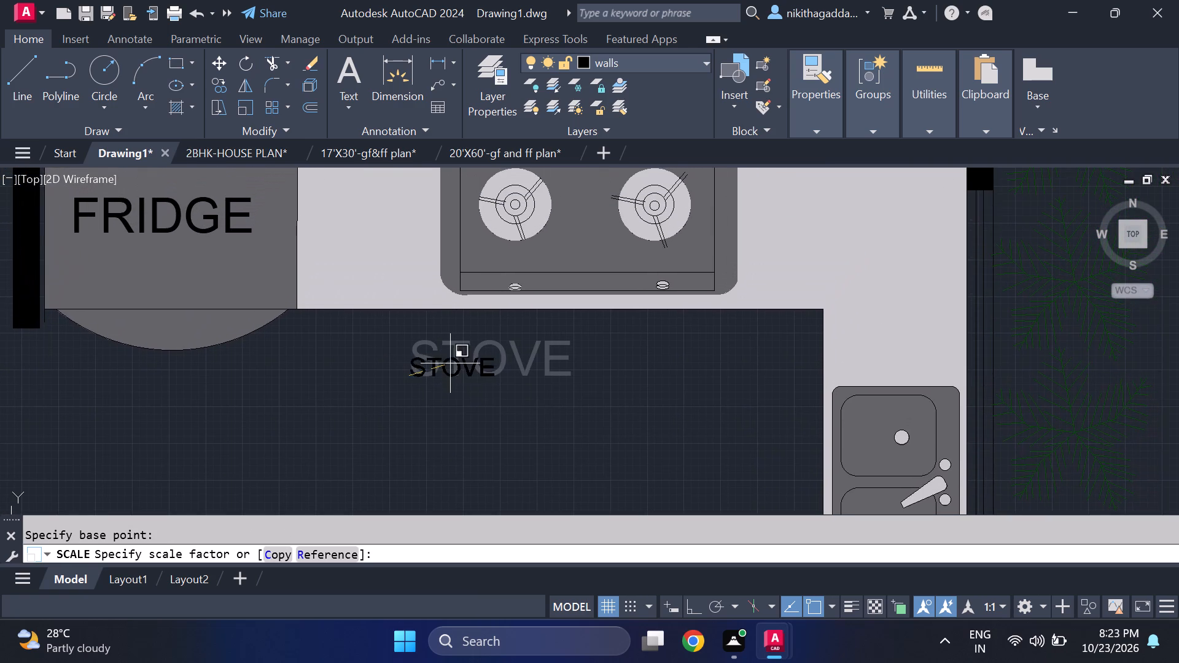
click(457, 355)
Copy the reduced STOVE label onto the stove, centred below and between the two burners.
click(480, 338)
click(443, 376)
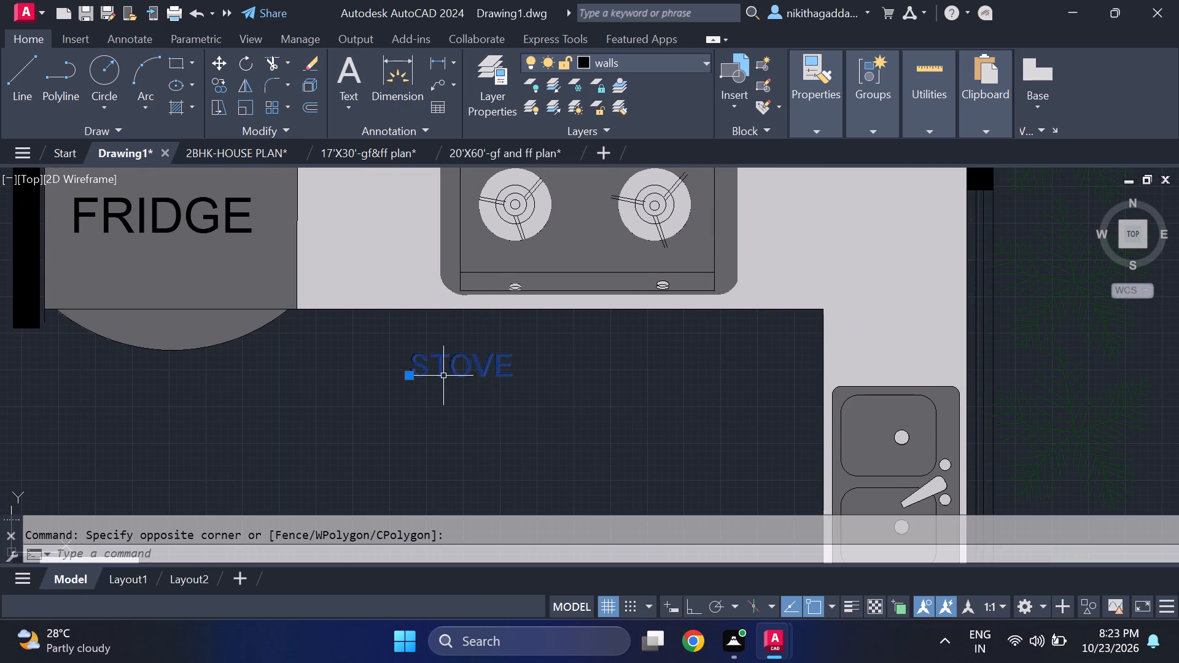
text(CO)
key(Return)
click(412, 370)
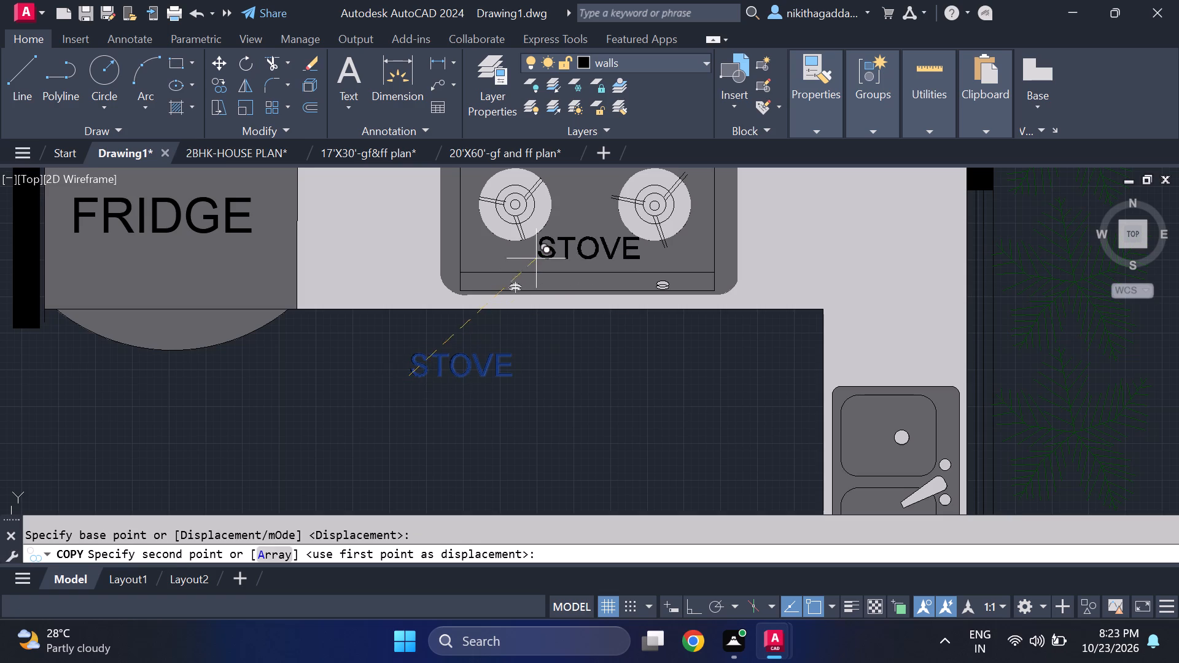
scroll(529, 265, up, 1)
middle_drag(527, 269, 441, 336)
scroll(461, 306, up, 1)
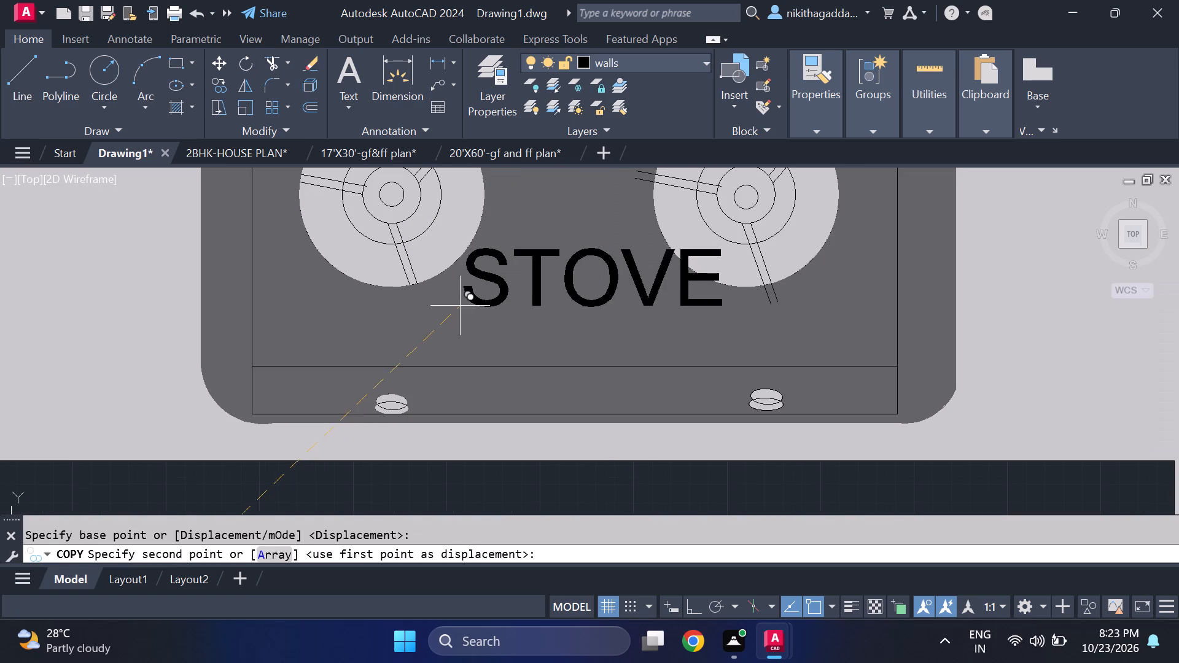
click(461, 357)
scroll(468, 328, down, 3)
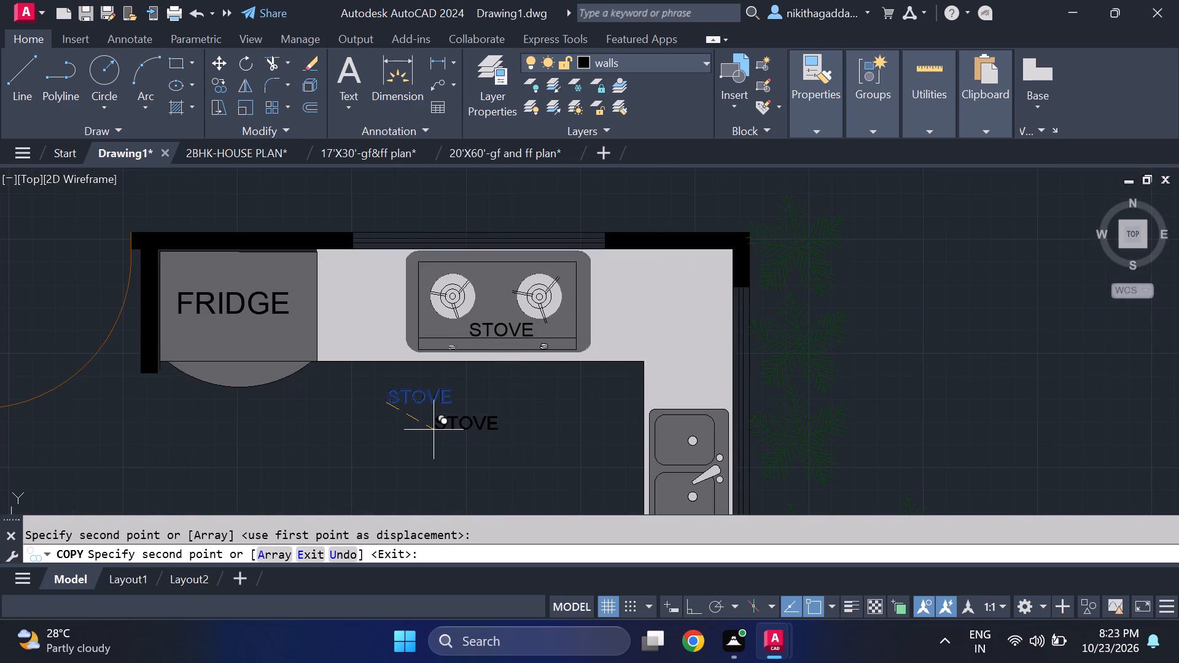
key(Escape)
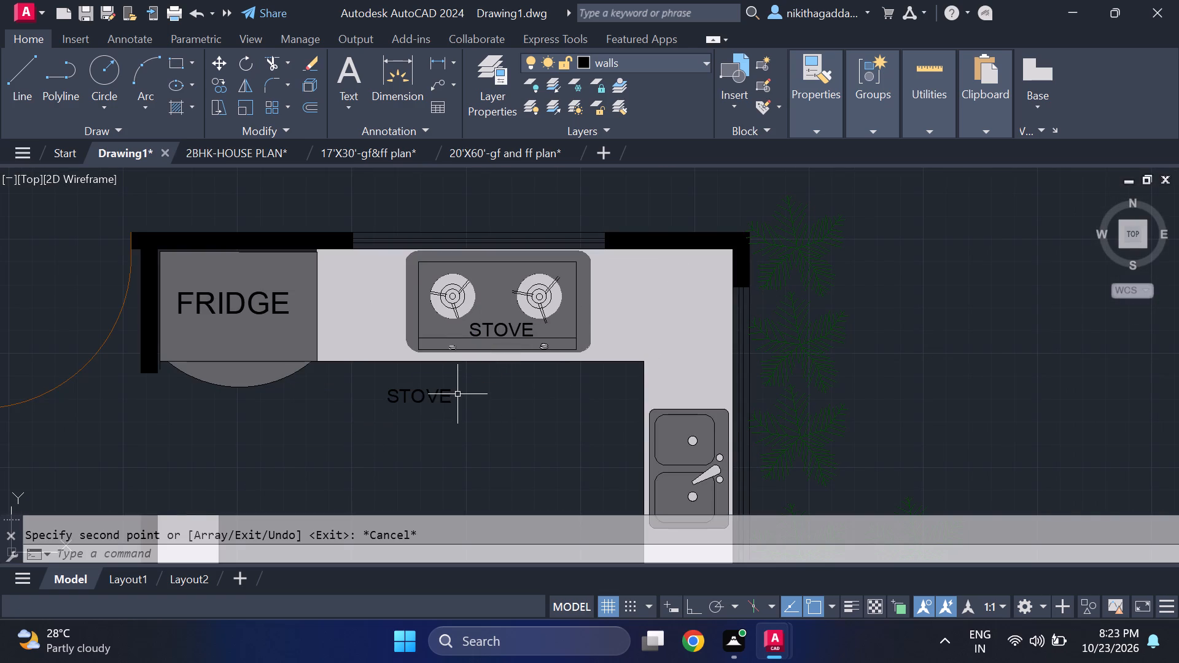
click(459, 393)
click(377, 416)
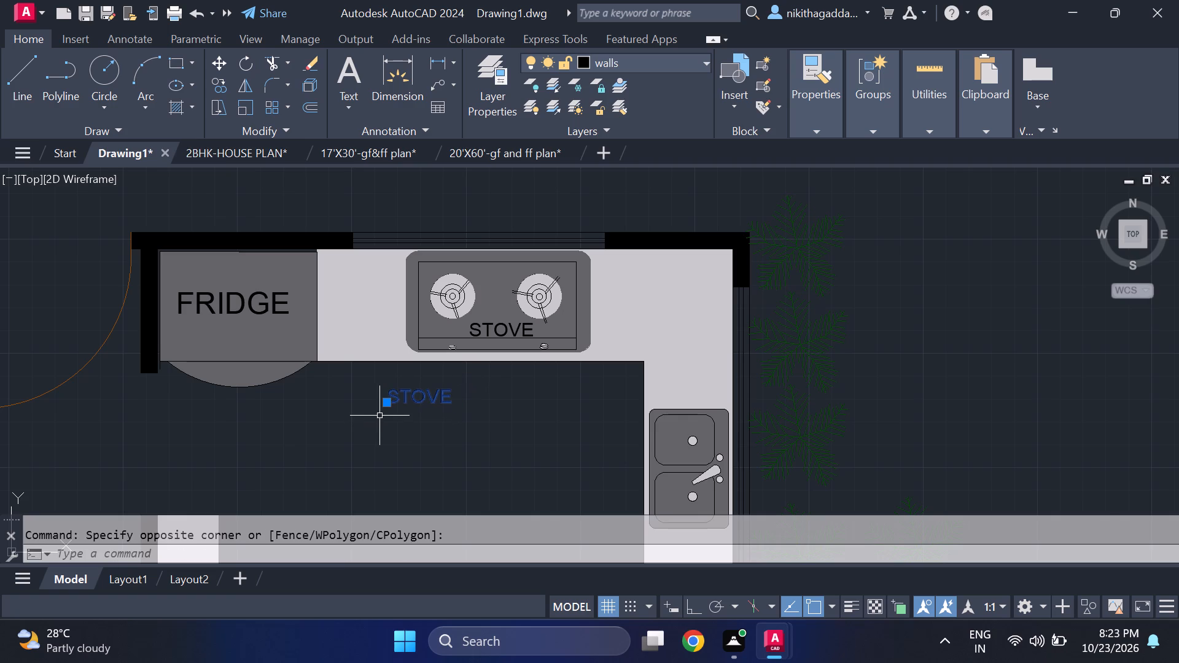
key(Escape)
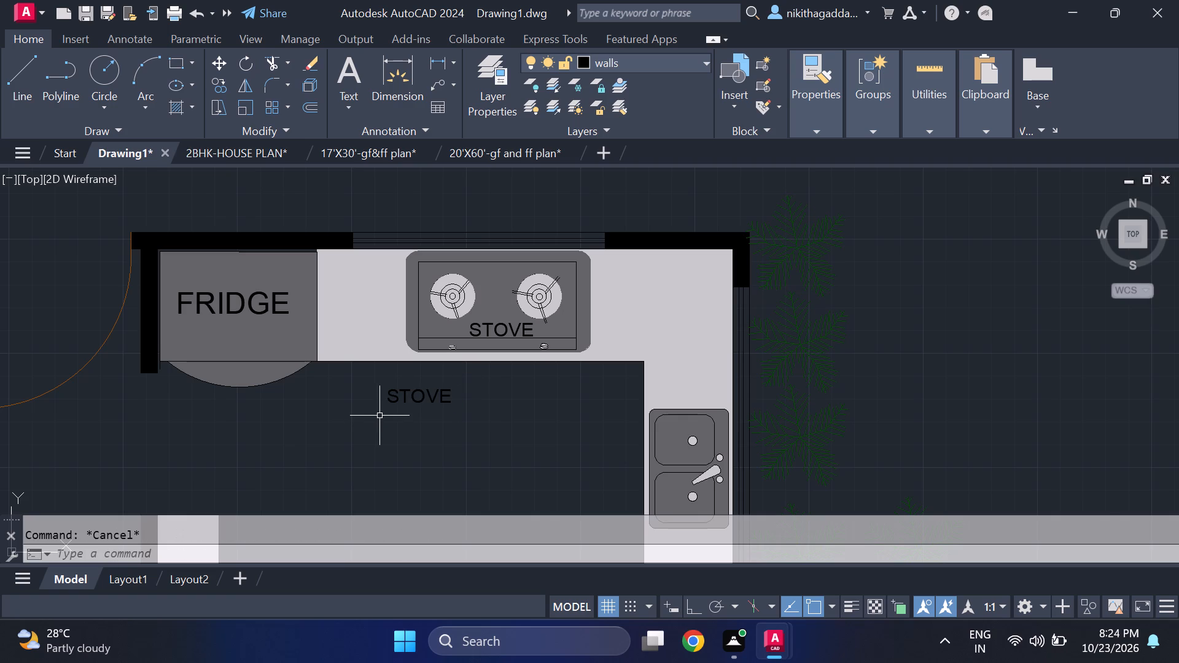
Change the spare STOVE label on the kitchen floor to read SINK.
double_click(421, 395)
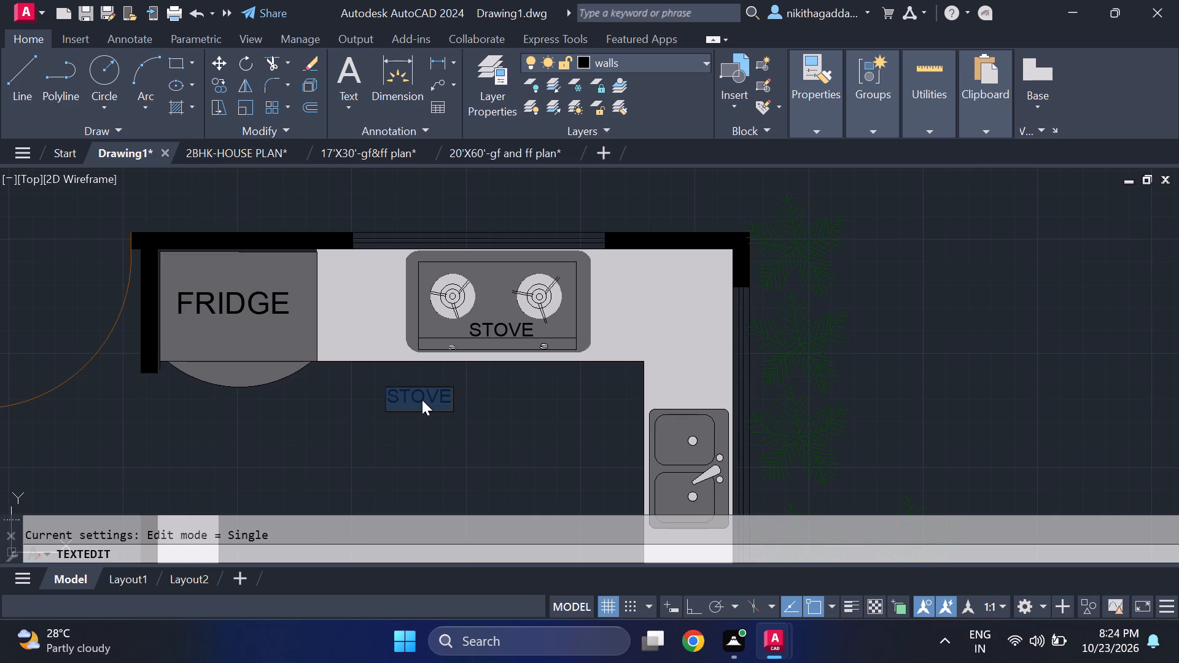
key(Delete)
text(SINK)
key(Return)
Rotate the SINK label on the kitchen floor to 270° with Ortho on, so it reads vertically downward.
click(450, 386)
click(354, 414)
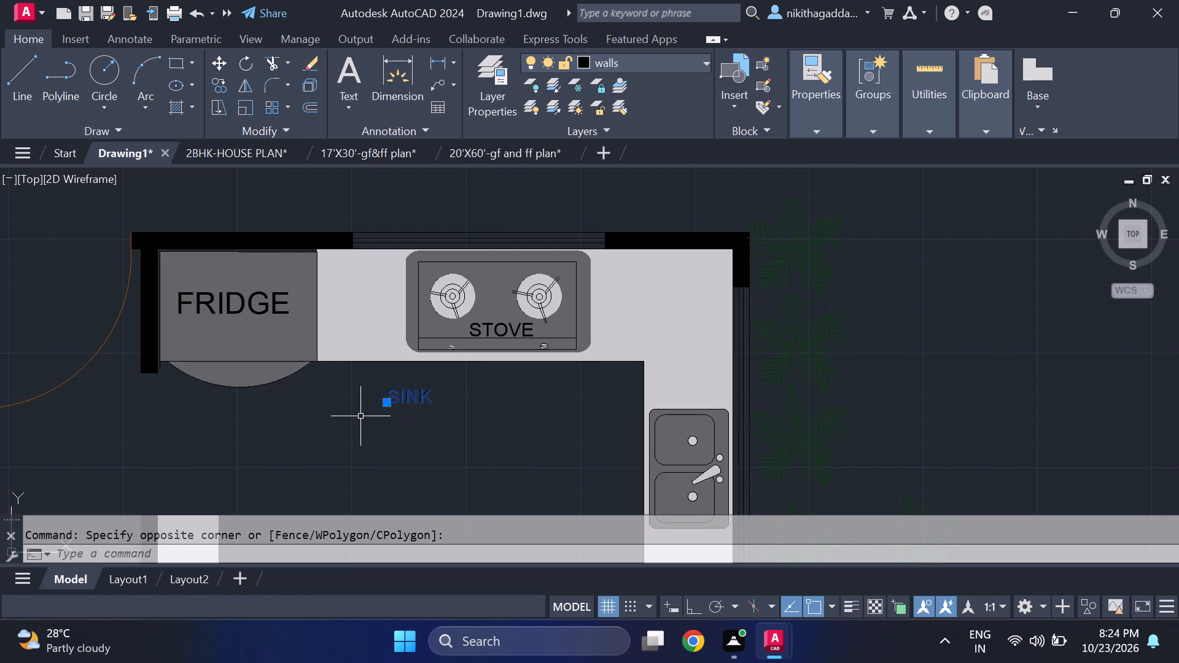
text(RO)
key(Return)
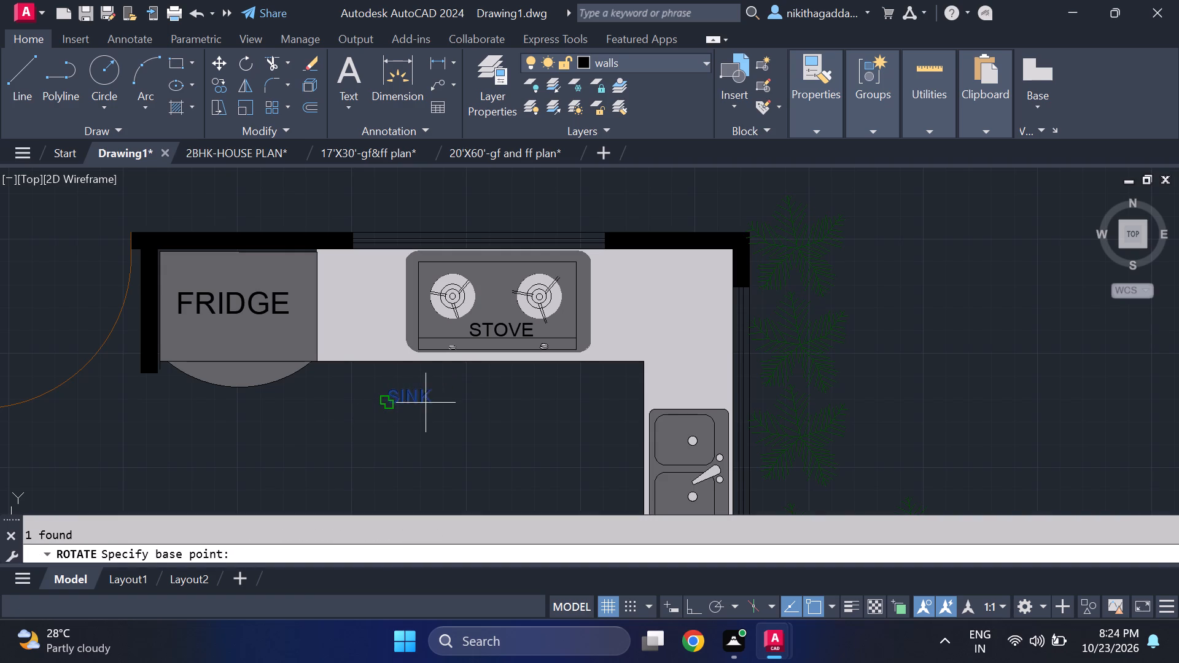
click(371, 405)
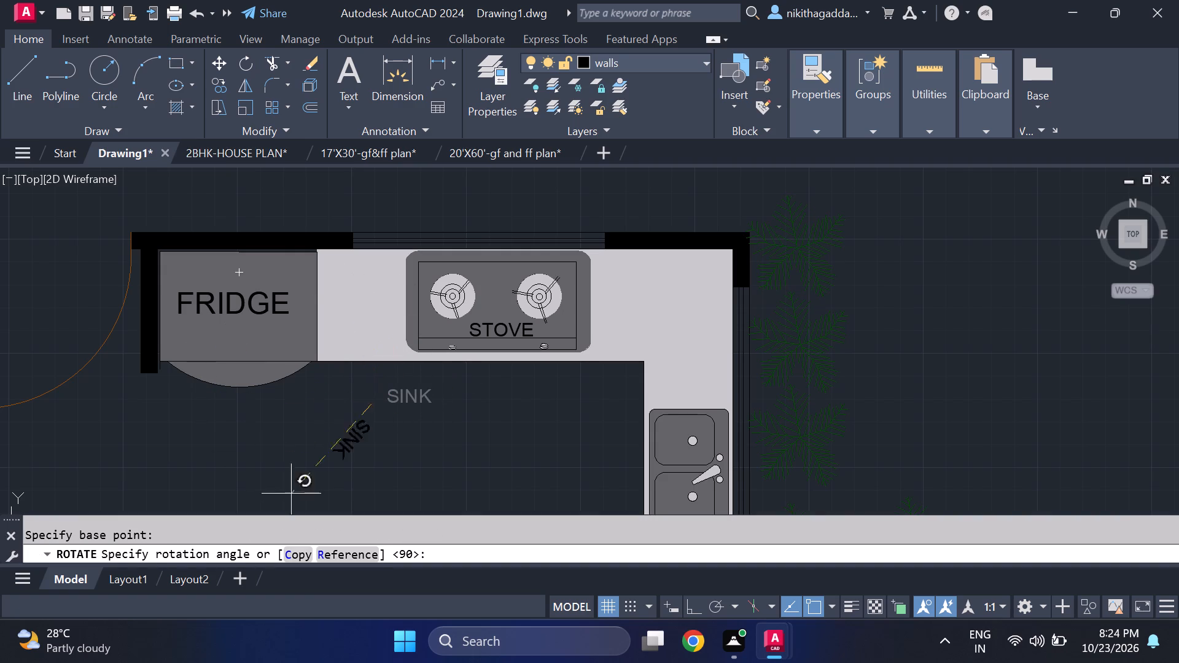
key(F8)
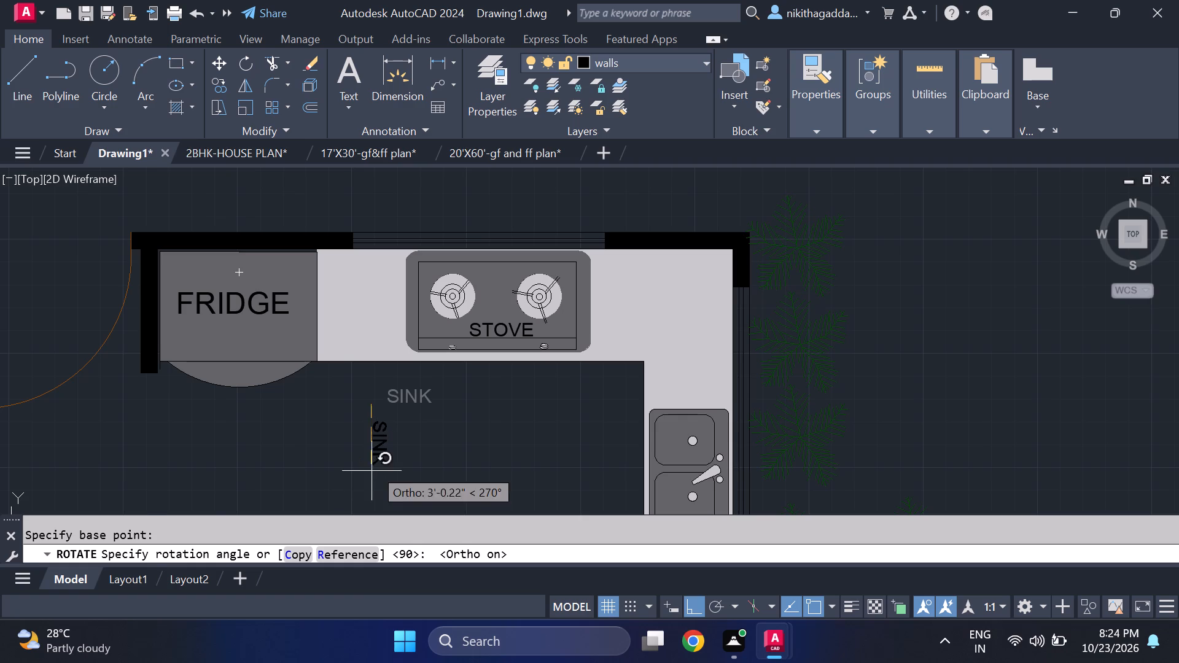
click(375, 467)
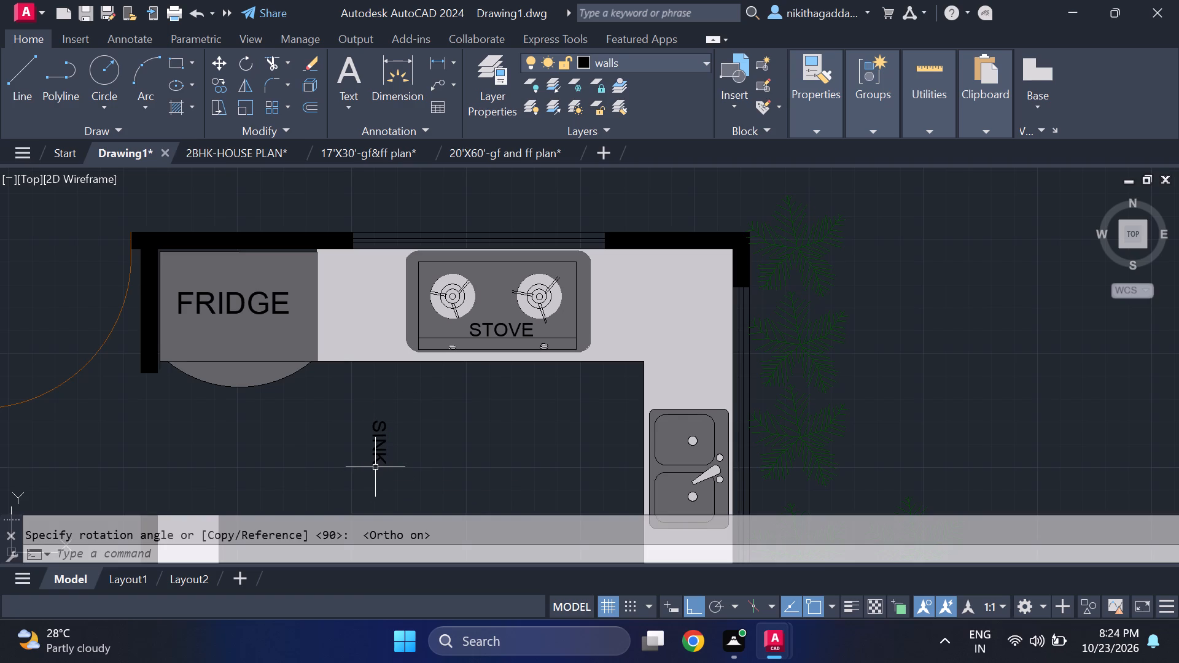
Copy the vertical SINK label onto the double-bowl kitchen sink, along its room-side edge, with Ortho off.
click(410, 416)
click(320, 465)
text(CO)
key(Return)
click(366, 417)
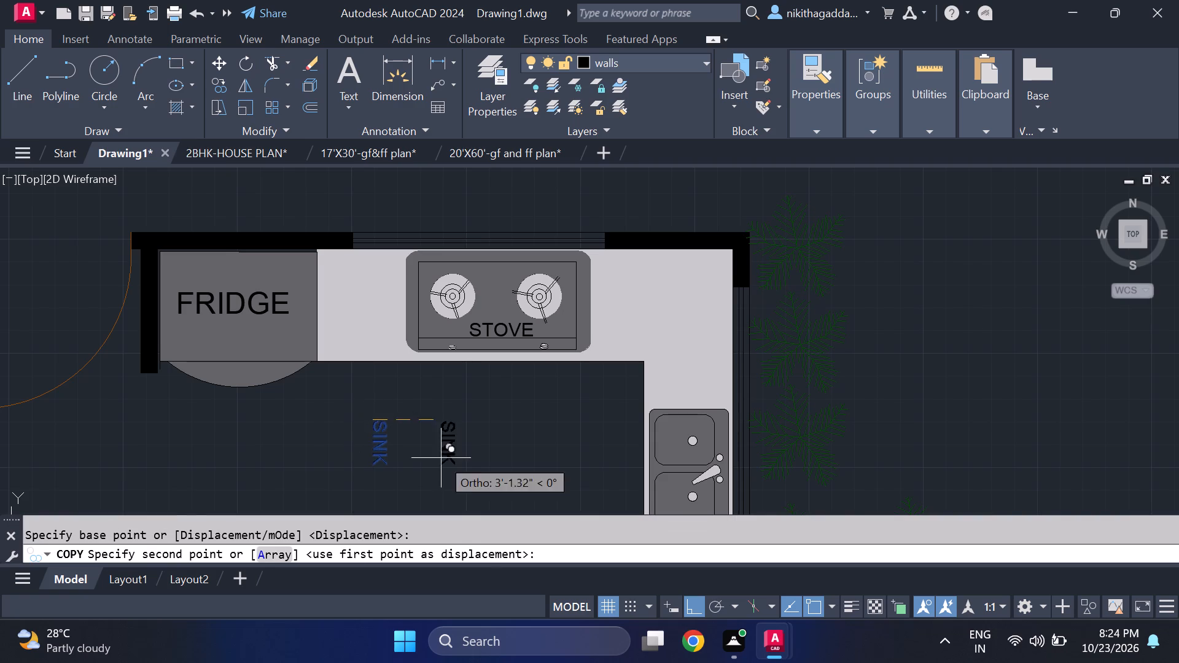
middle_drag(443, 453, 358, 352)
key(F8)
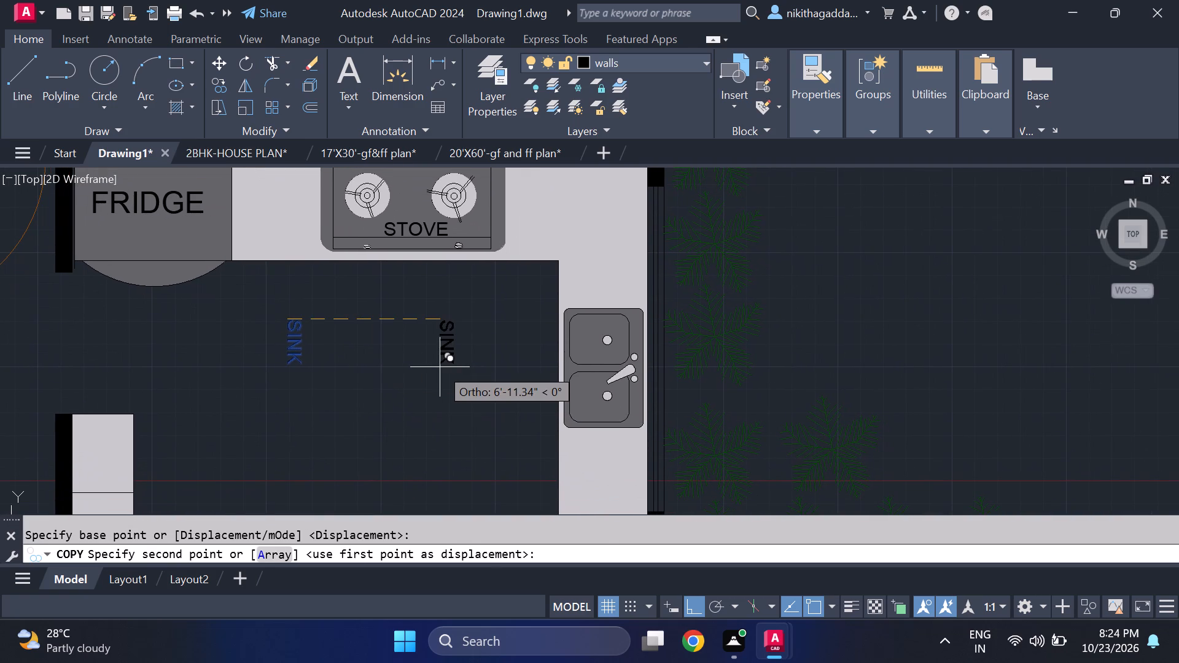
scroll(519, 321, up, 2)
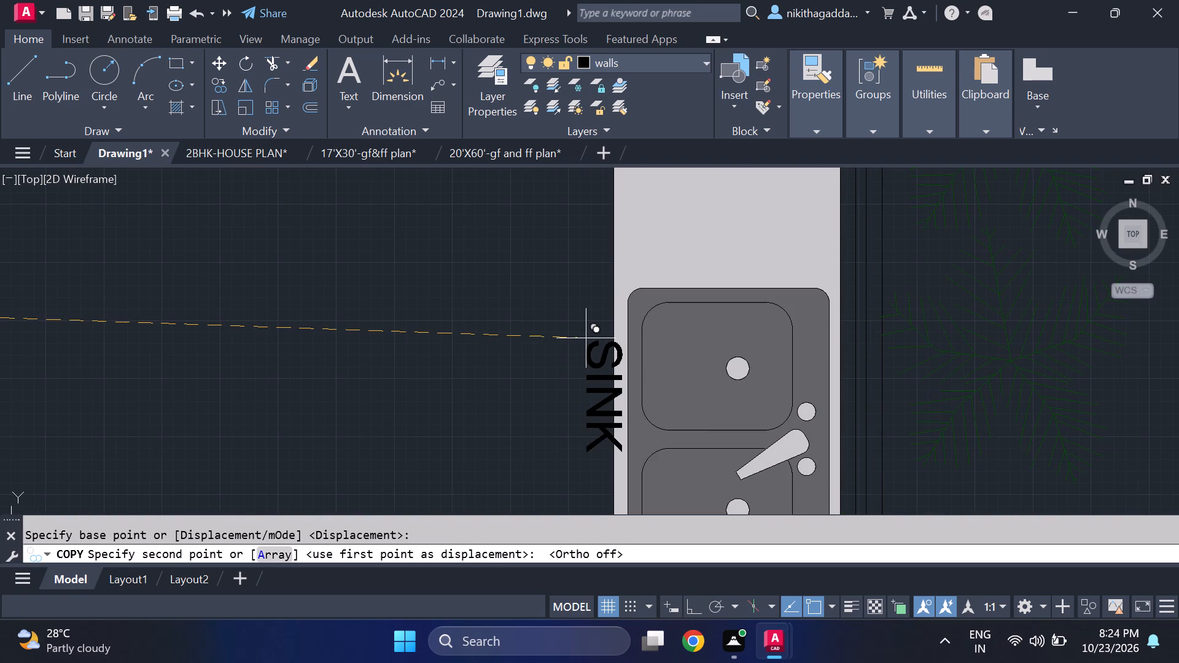
click(638, 331)
scroll(689, 311, down, 2)
key(Escape)
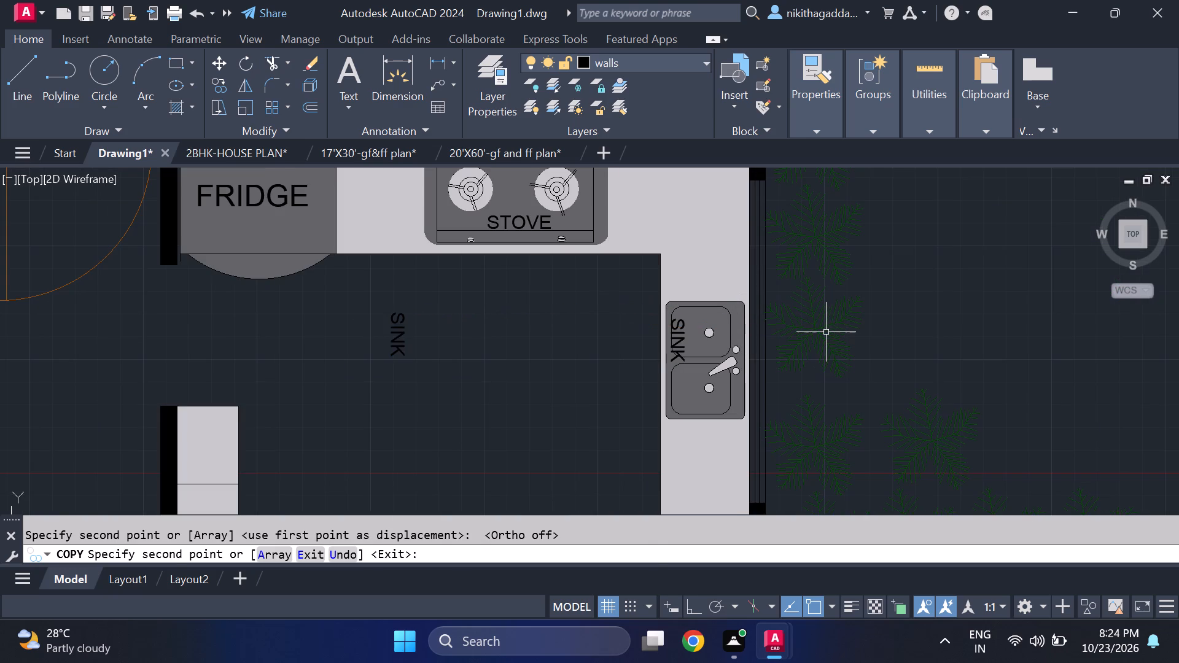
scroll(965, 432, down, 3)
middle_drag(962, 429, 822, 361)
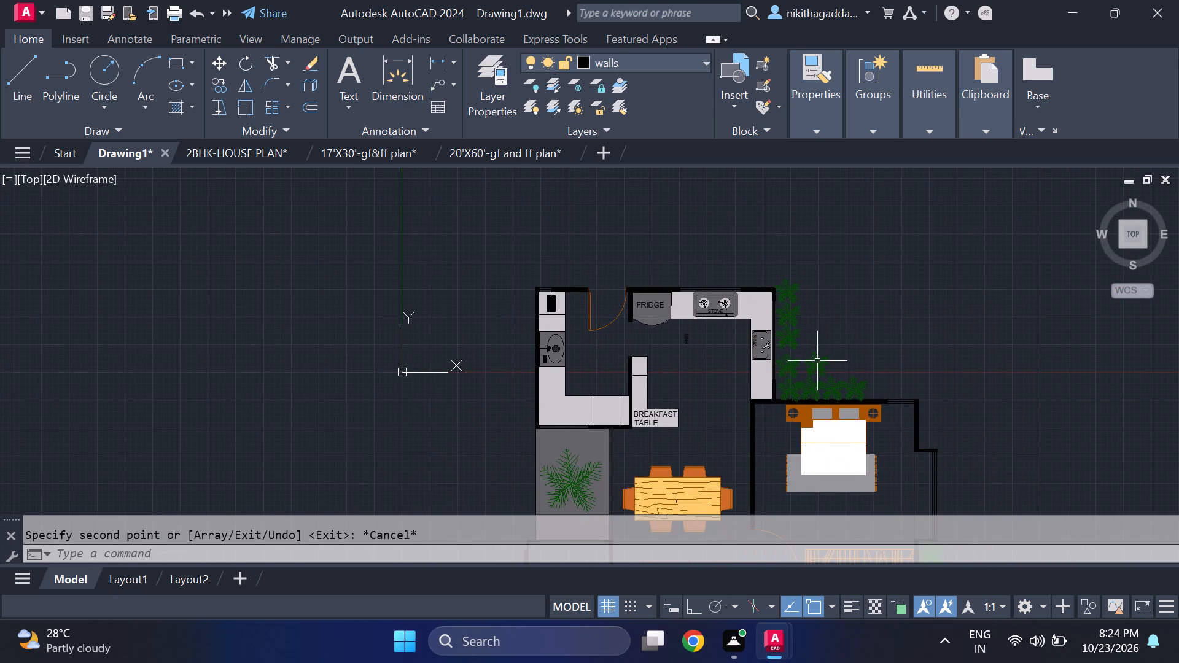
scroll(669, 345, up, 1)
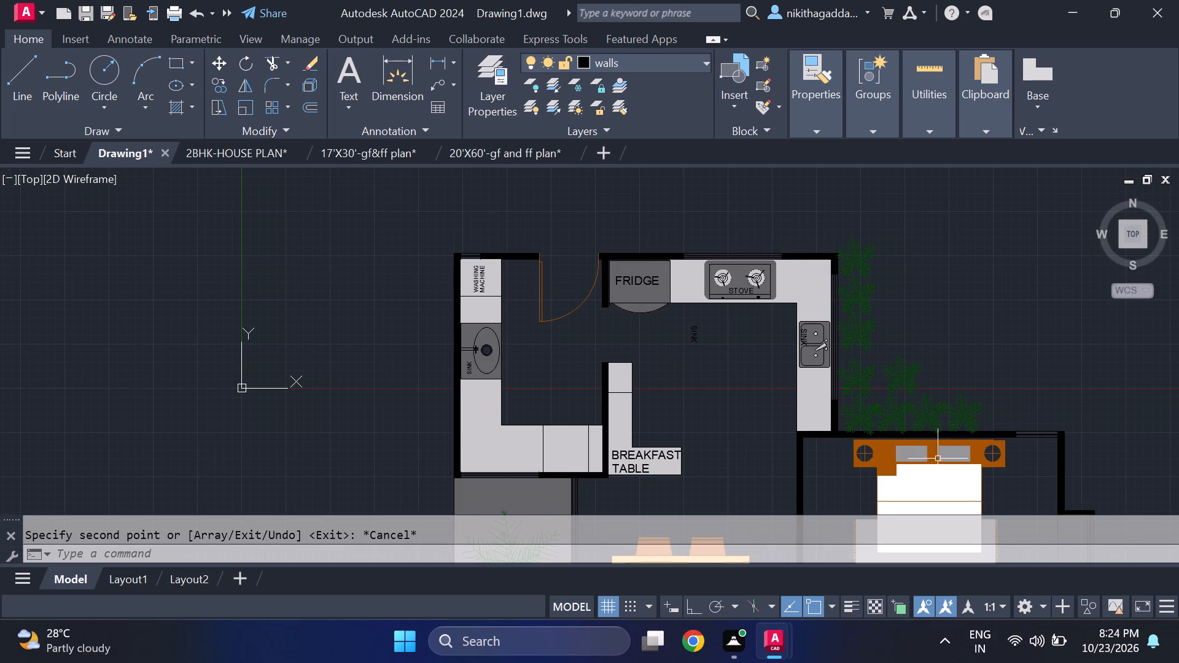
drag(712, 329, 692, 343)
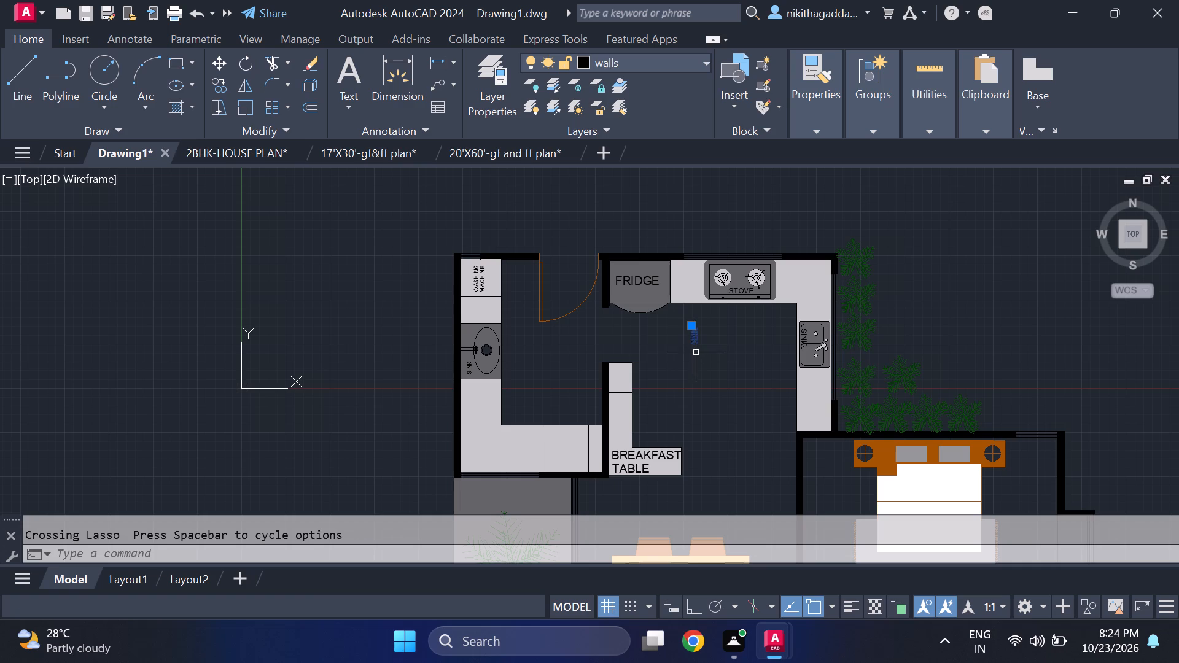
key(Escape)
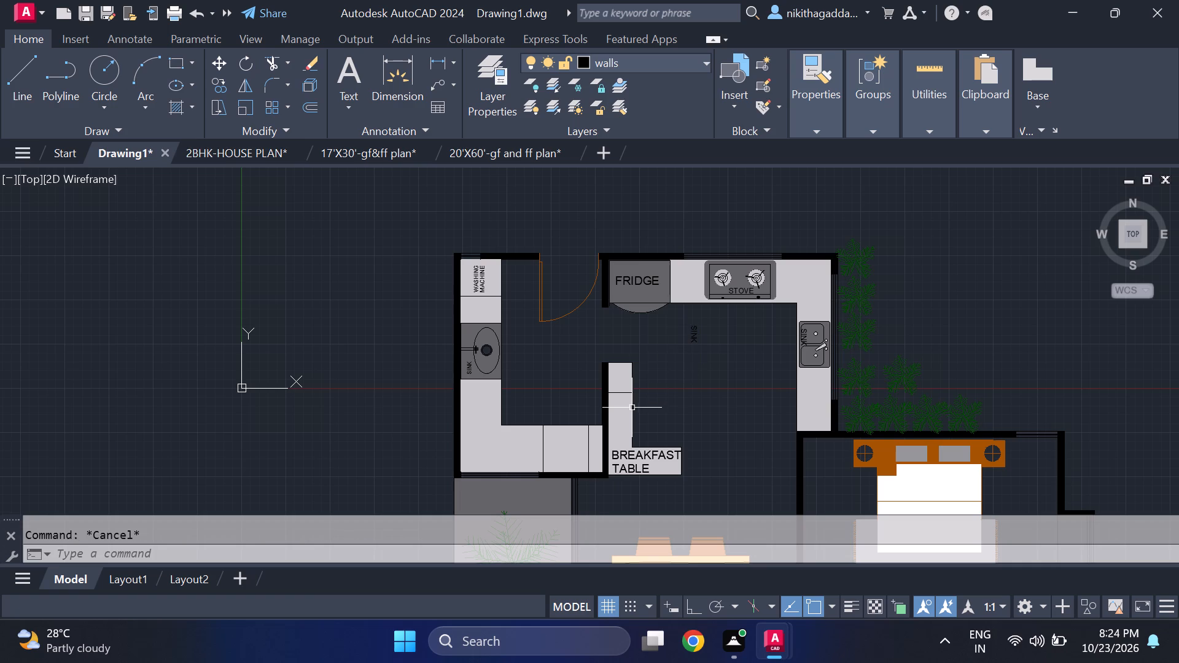
Scale the two-line BREAKFAST TABLE label on the breakfast counter down slightly, freehand, from a base point near its lower-left corner.
scroll(633, 411, down, 1)
scroll(629, 445, up, 2)
click(639, 421)
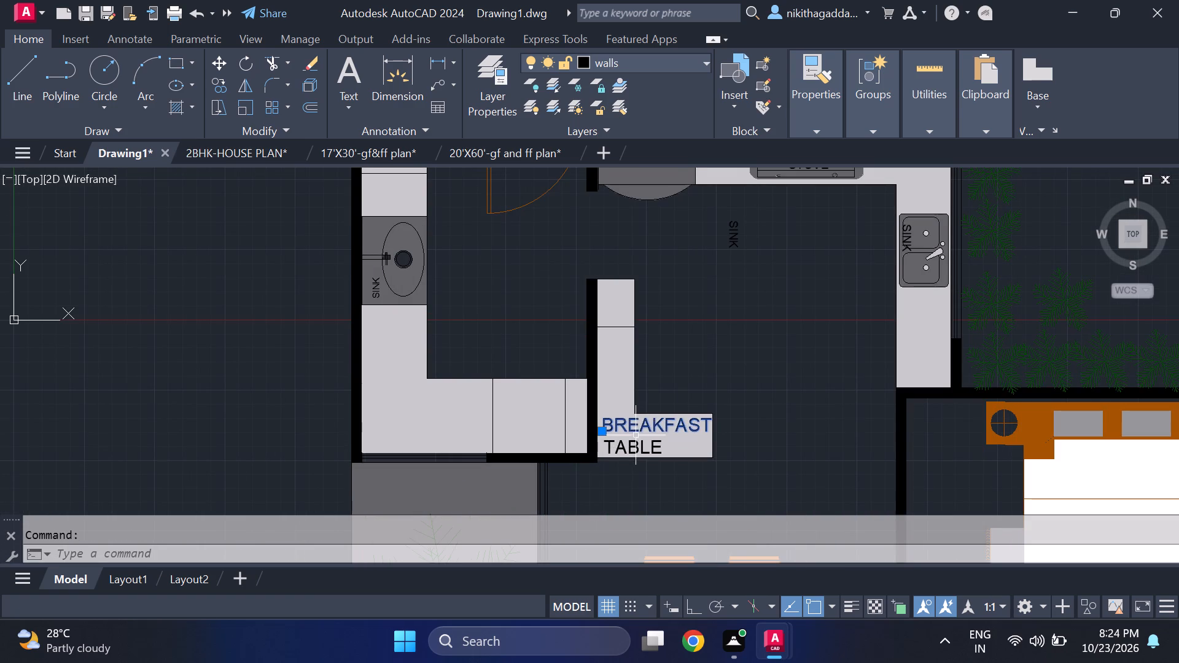
click(632, 447)
text(SCALE)
key(Return)
scroll(618, 448, up, 2)
click(586, 457)
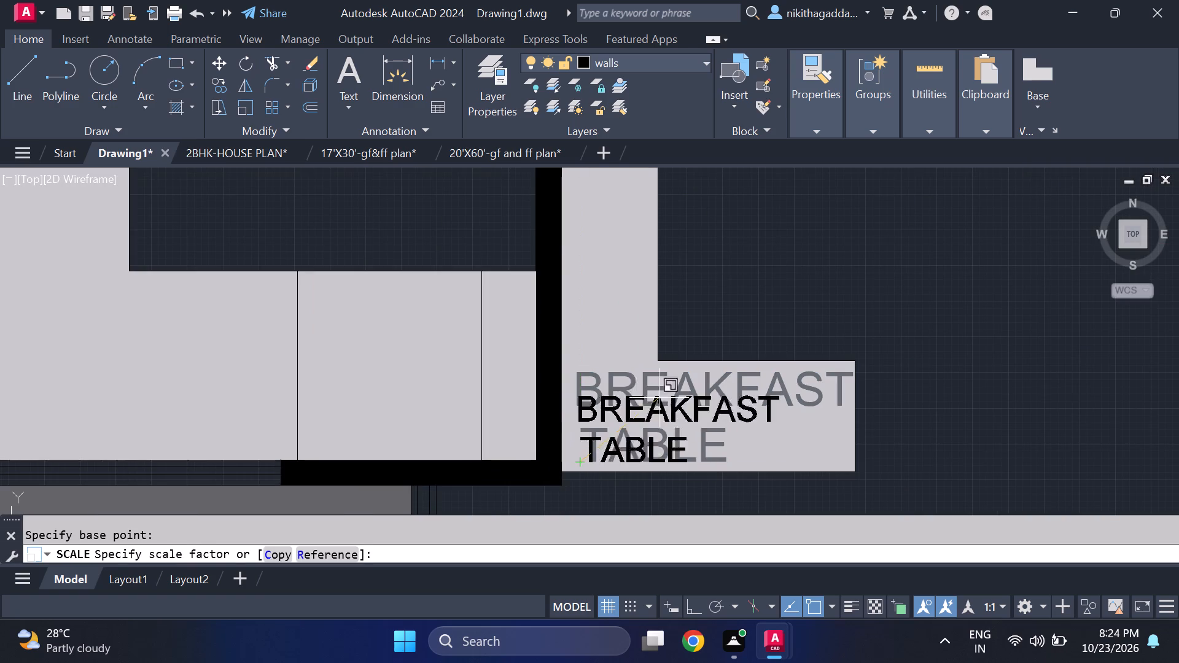
middle_drag(668, 394, 645, 428)
scroll(668, 394, up, 1)
scroll(661, 424, down, 2)
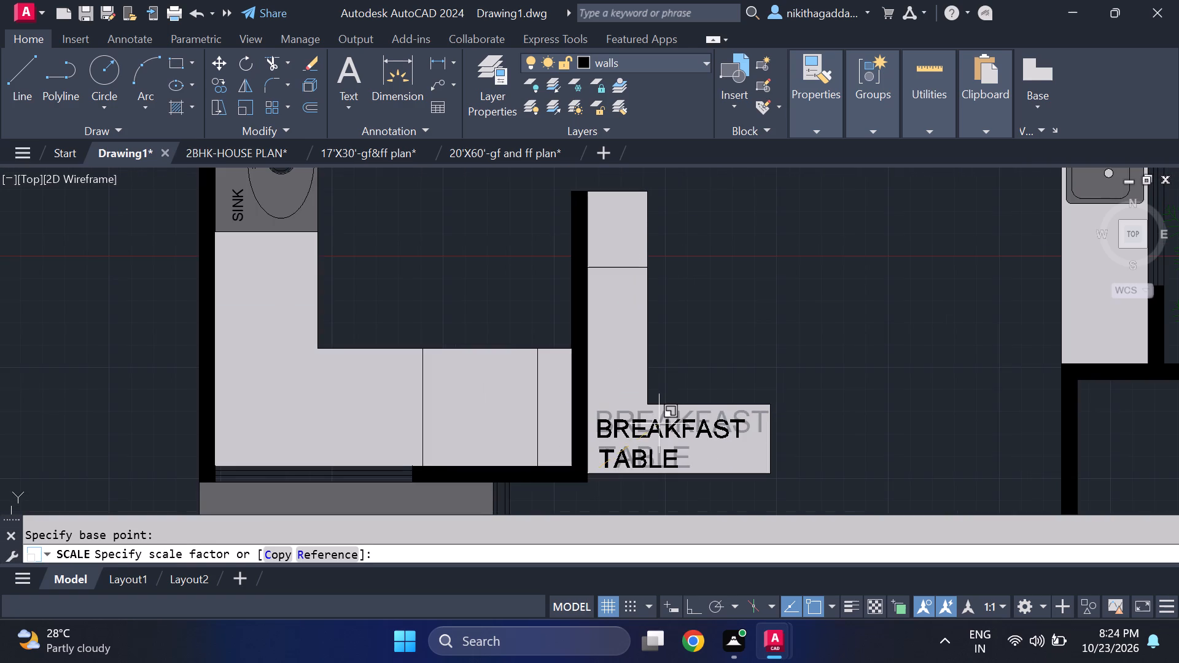
click(653, 426)
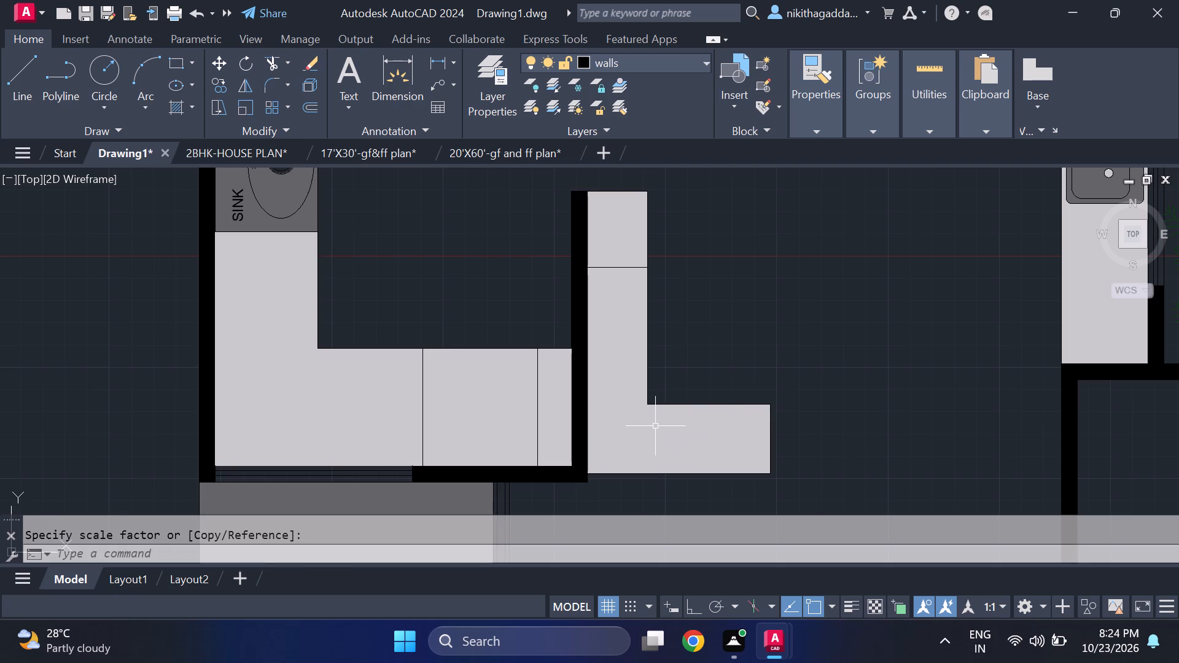
Move both lines of the BREAKFAST TABLE label off the counter onto the empty kitchen floor beside it.
scroll(651, 427, up, 1)
click(650, 428)
click(629, 466)
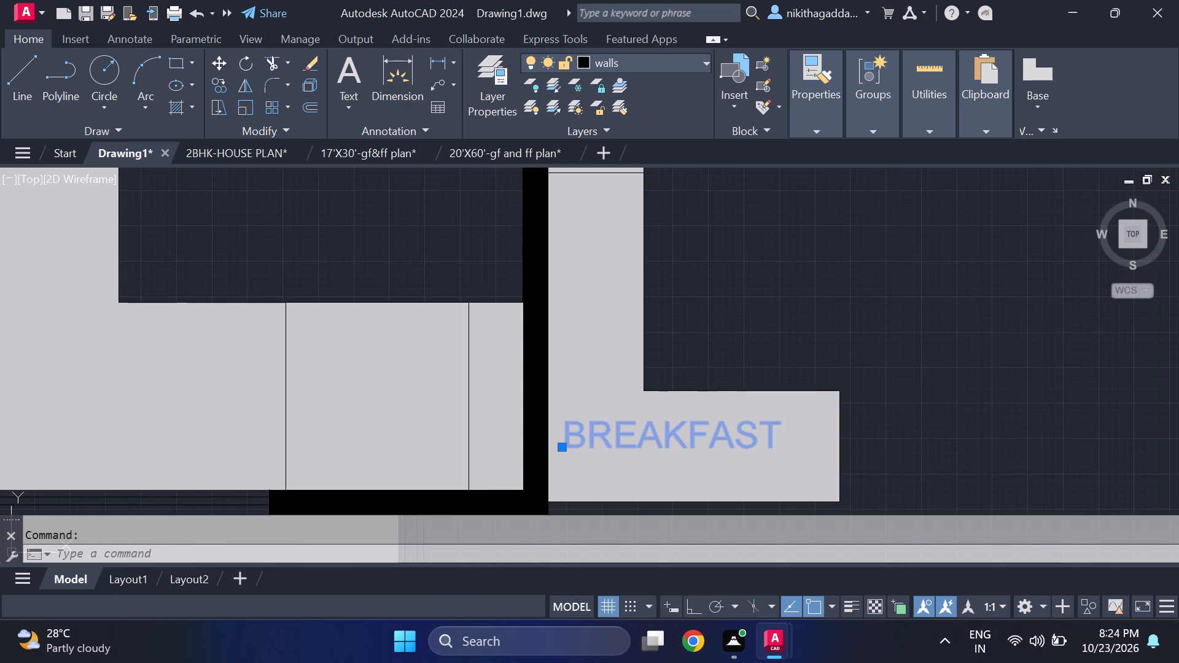
key(comma)
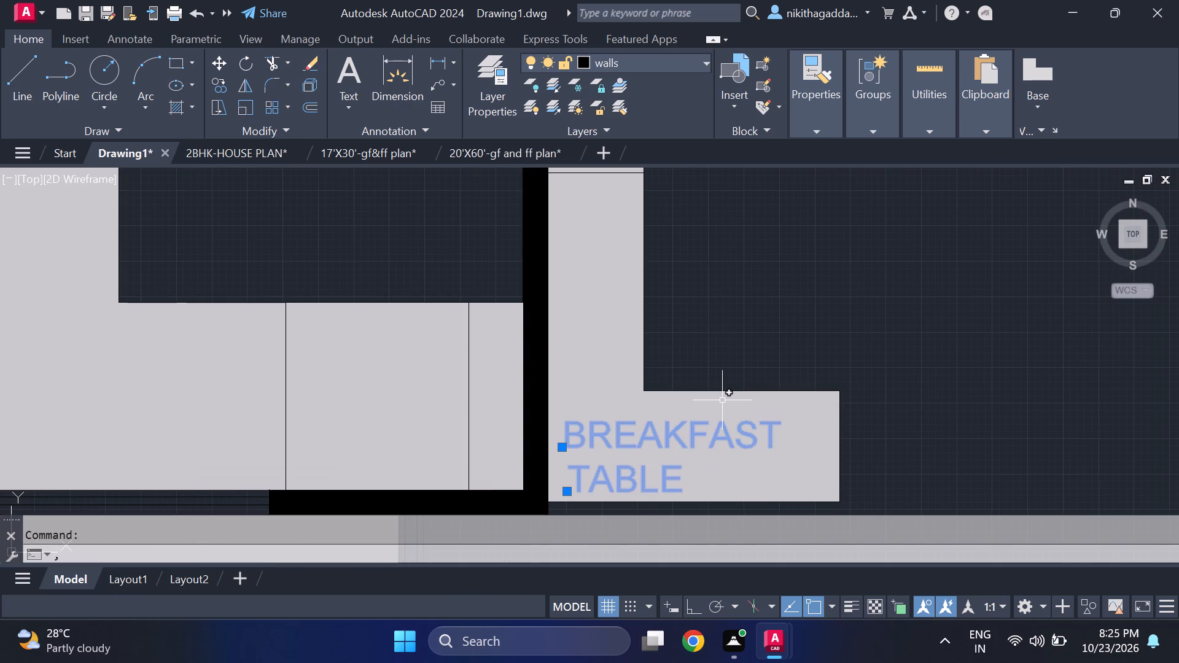
key(BackSpace)
key(m)
key(Return)
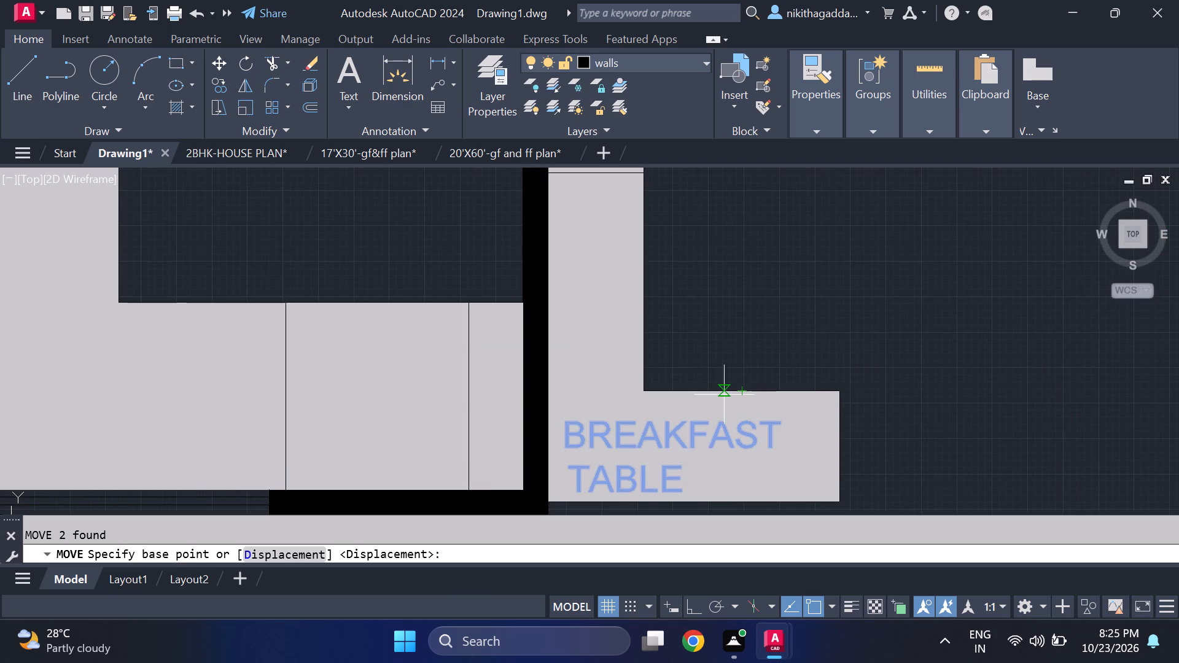
click(567, 440)
click(795, 273)
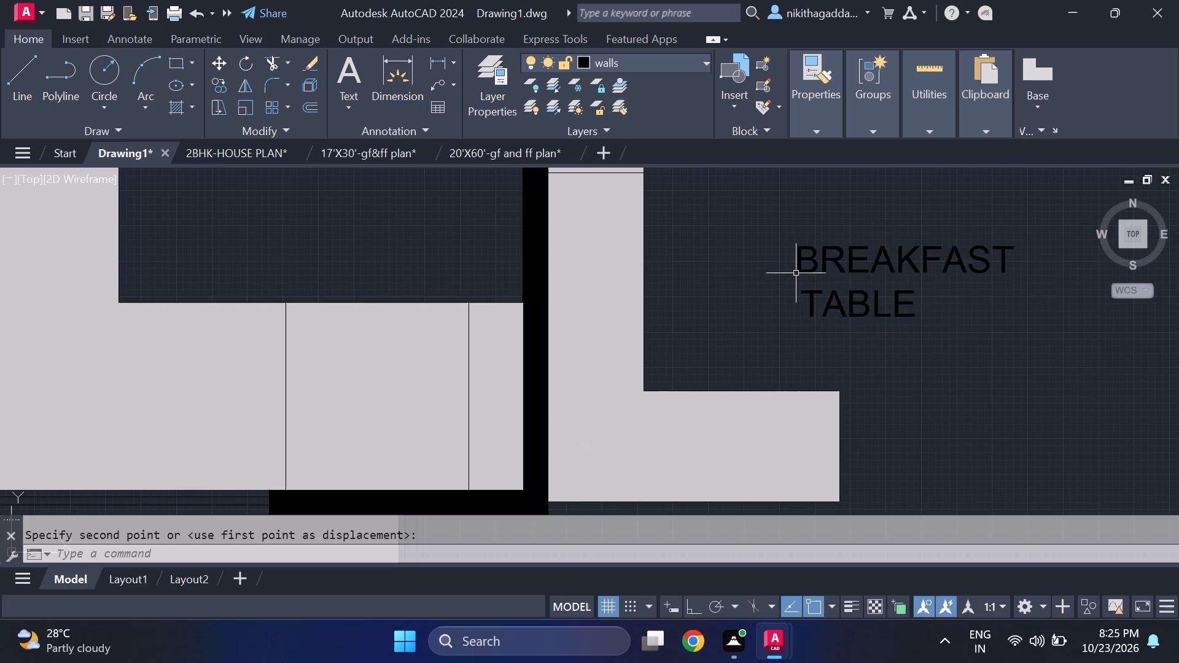
Scale the BREAKFAST TABLE label on the kitchen floor down to less than half its size, freehand from its lower-left corner.
drag(935, 210, 923, 230)
click(855, 317)
text(SCALE)
key(Return)
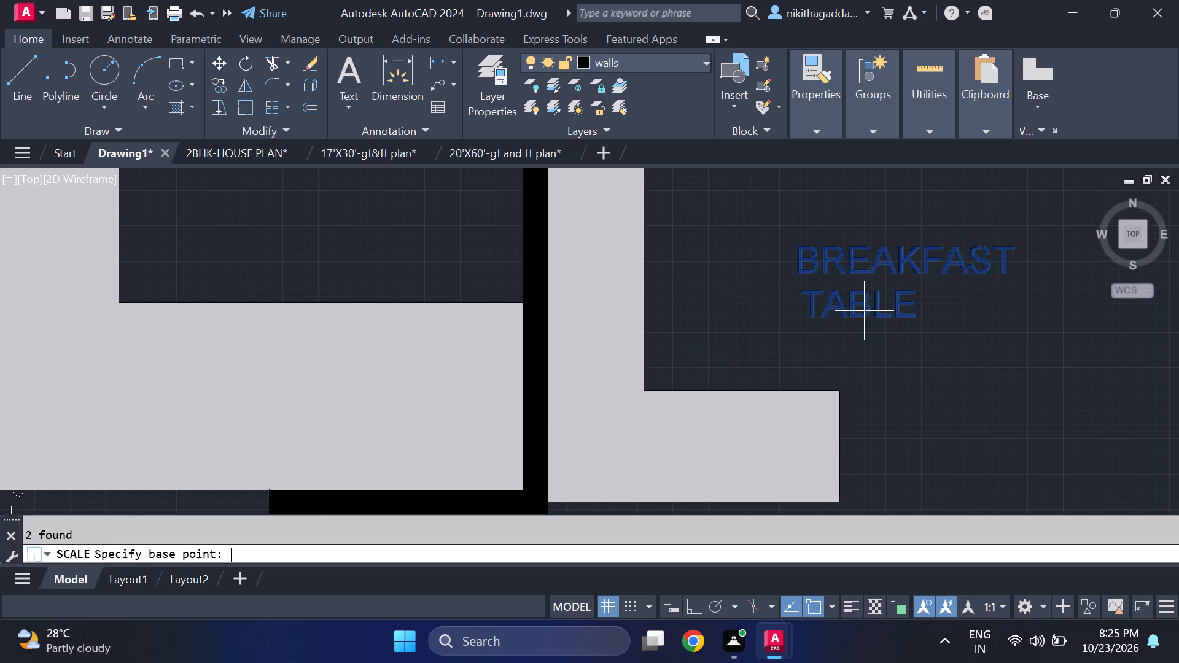
click(809, 319)
scroll(835, 288, up, 1)
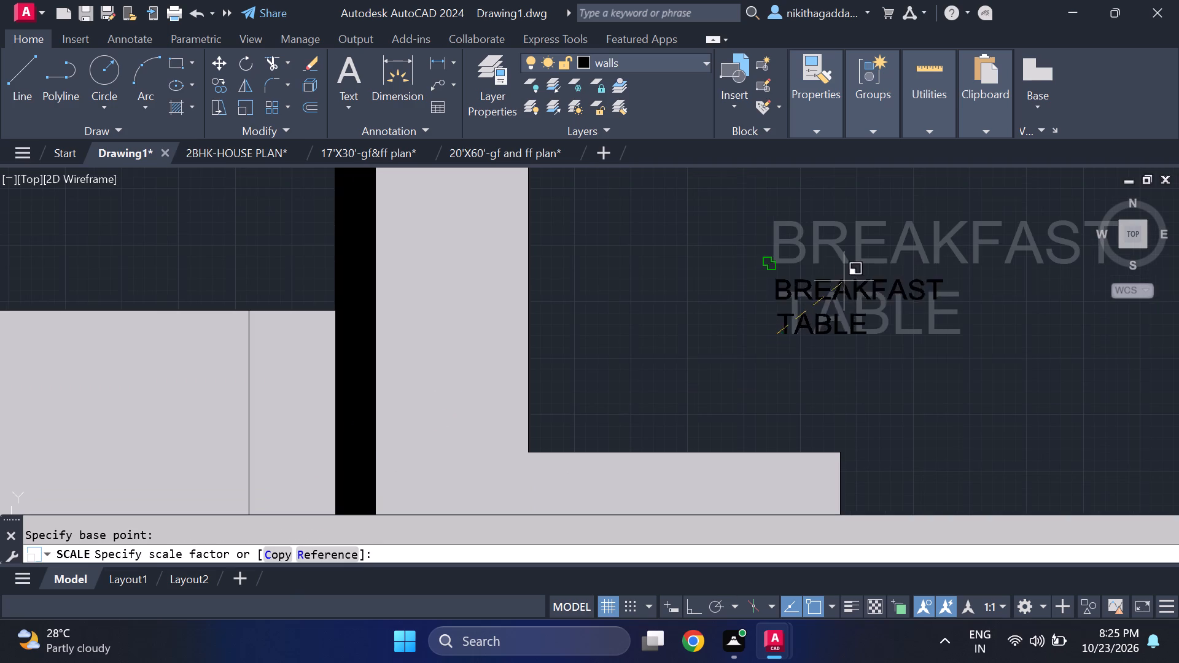
click(854, 276)
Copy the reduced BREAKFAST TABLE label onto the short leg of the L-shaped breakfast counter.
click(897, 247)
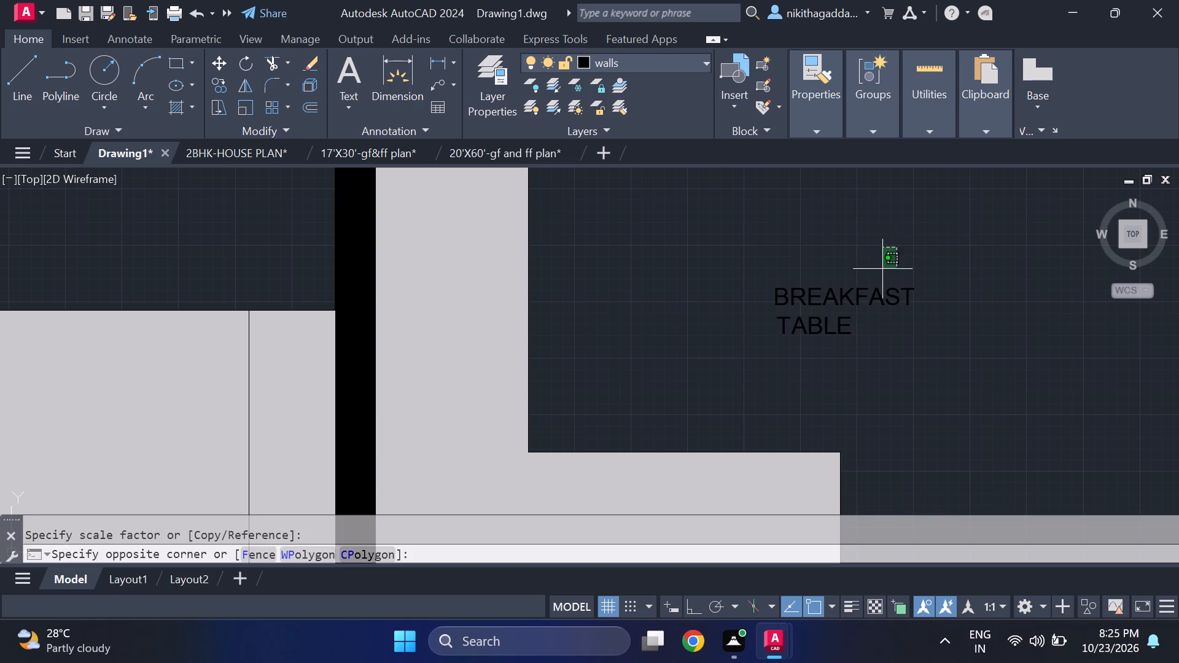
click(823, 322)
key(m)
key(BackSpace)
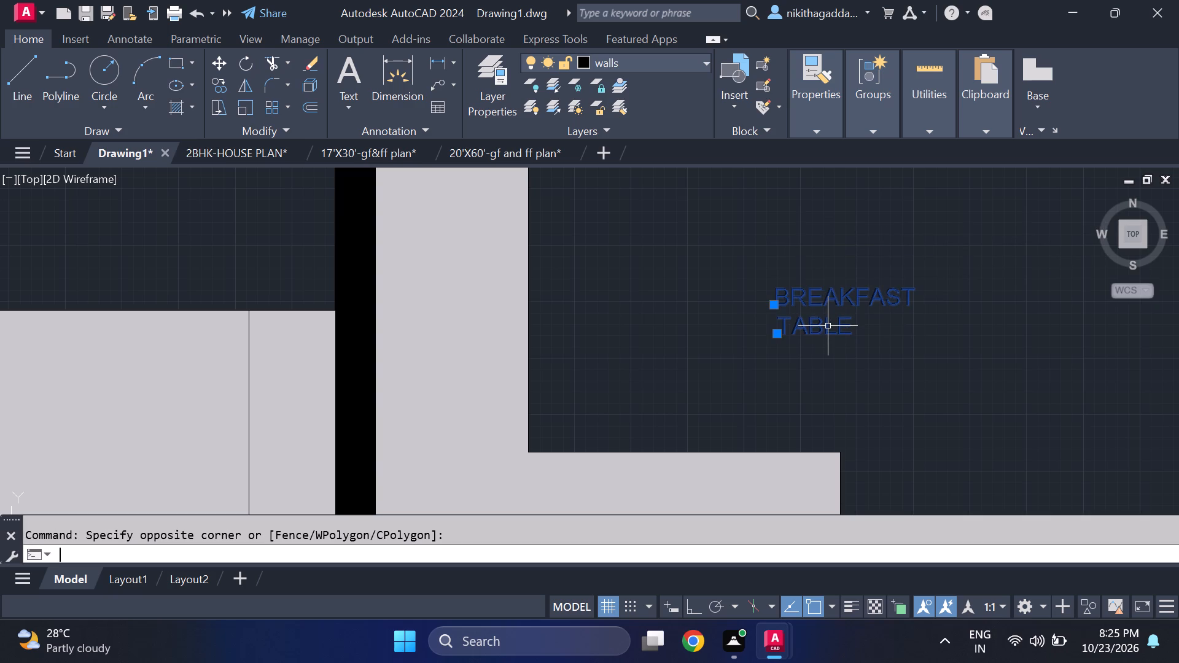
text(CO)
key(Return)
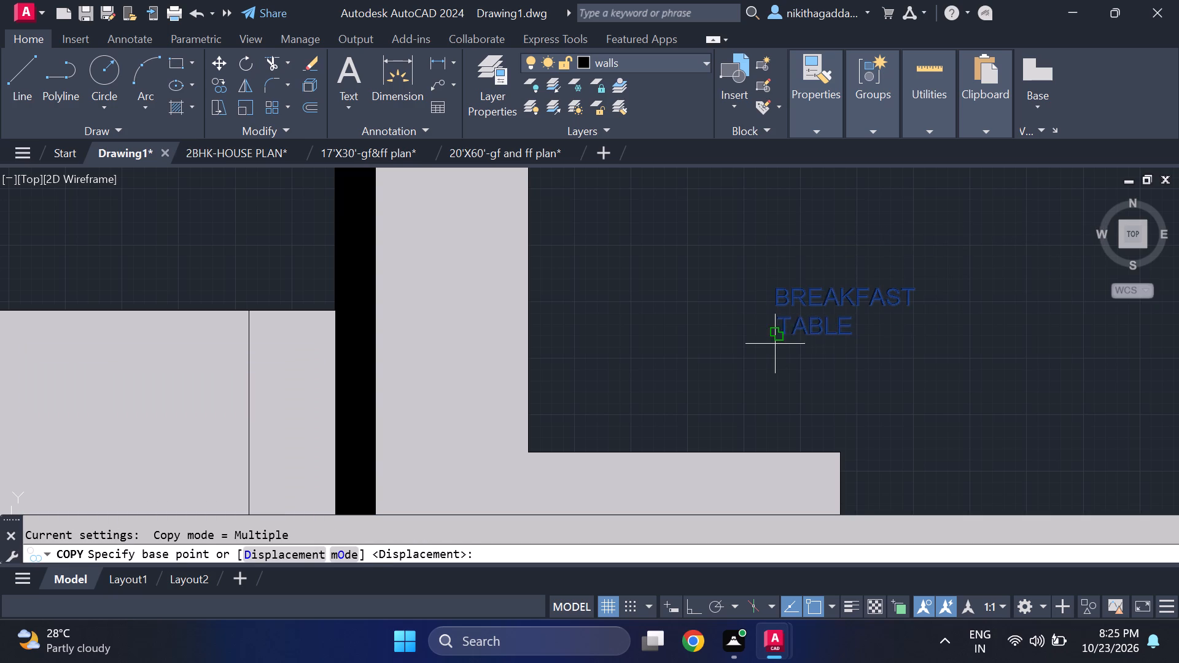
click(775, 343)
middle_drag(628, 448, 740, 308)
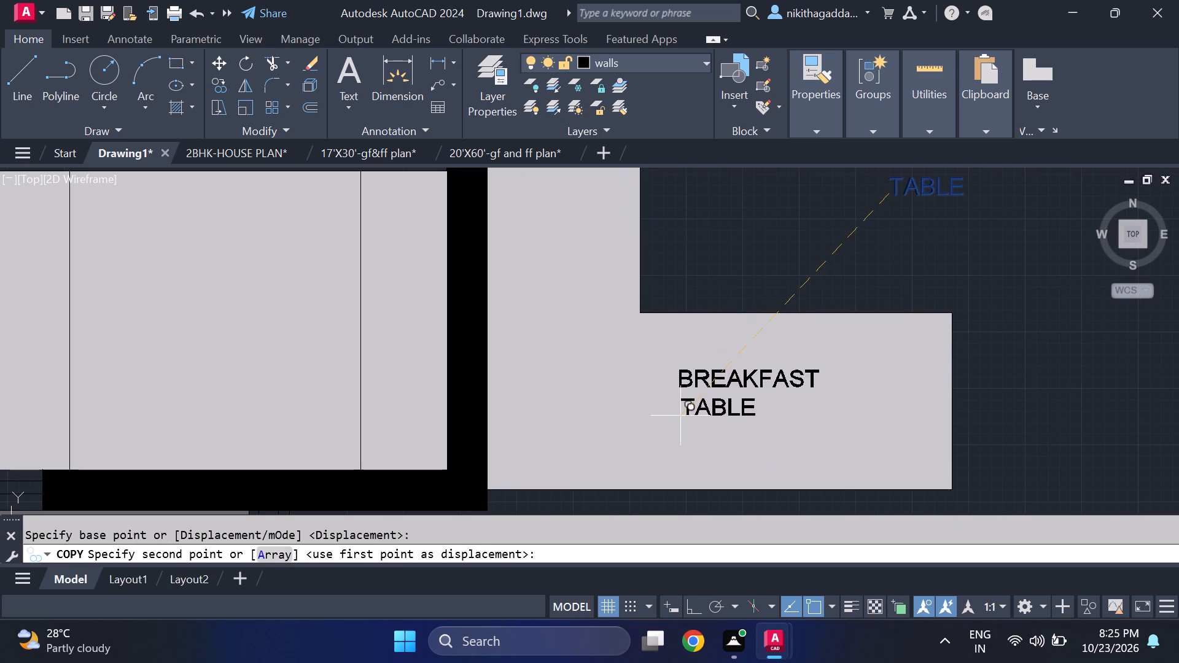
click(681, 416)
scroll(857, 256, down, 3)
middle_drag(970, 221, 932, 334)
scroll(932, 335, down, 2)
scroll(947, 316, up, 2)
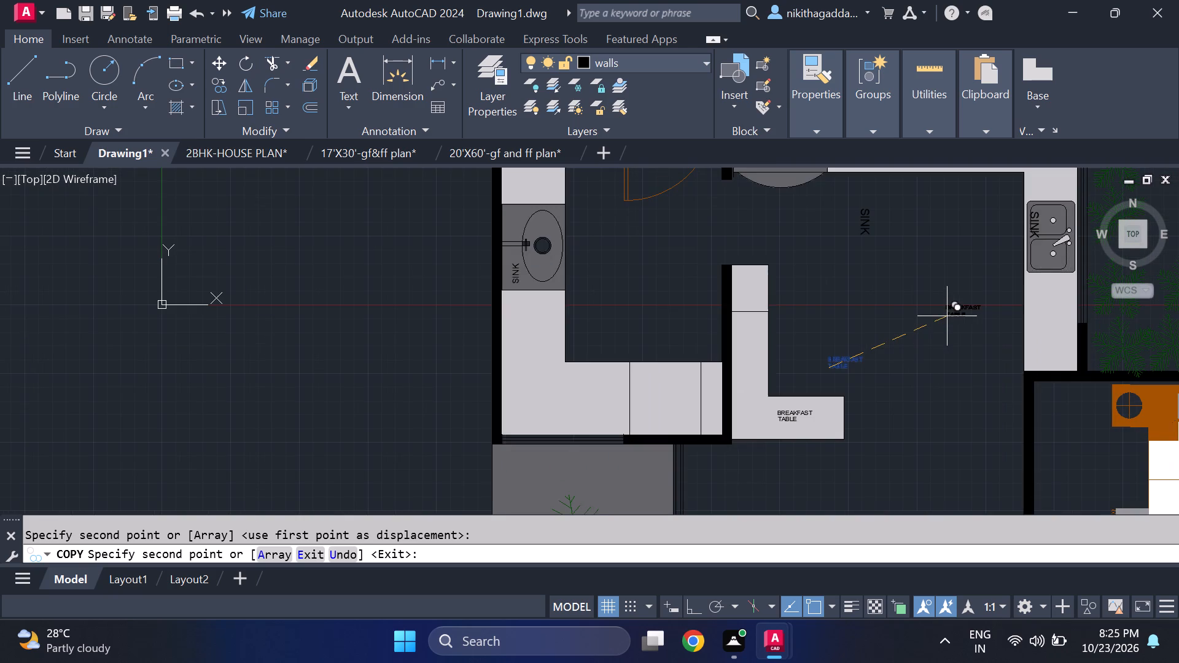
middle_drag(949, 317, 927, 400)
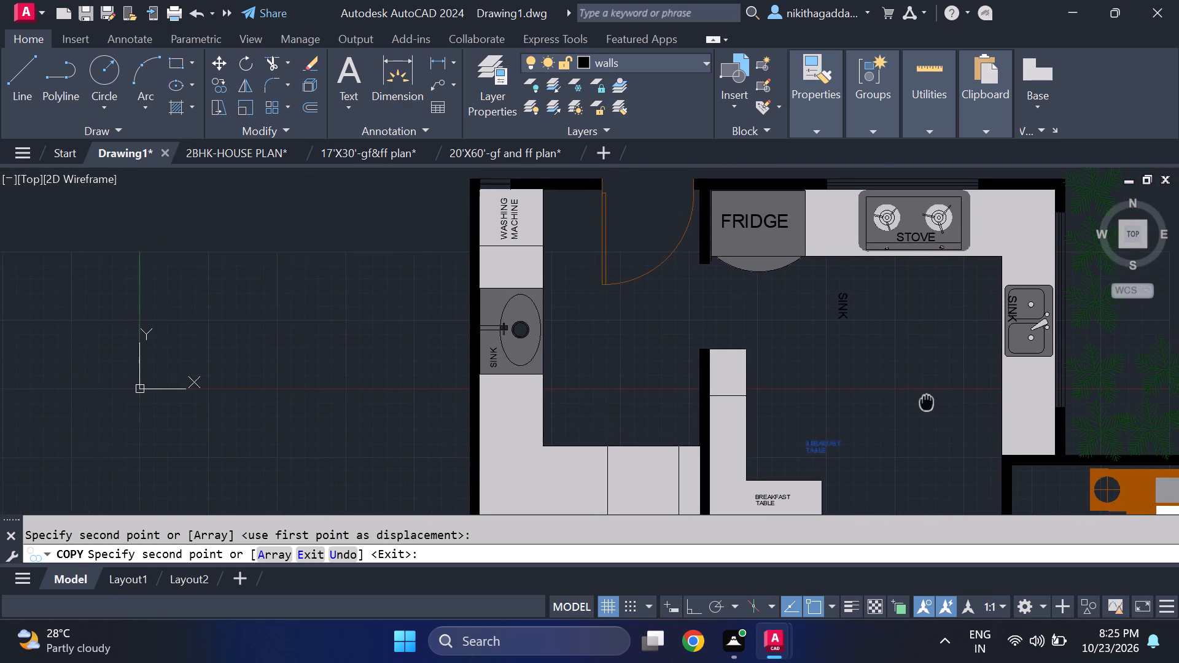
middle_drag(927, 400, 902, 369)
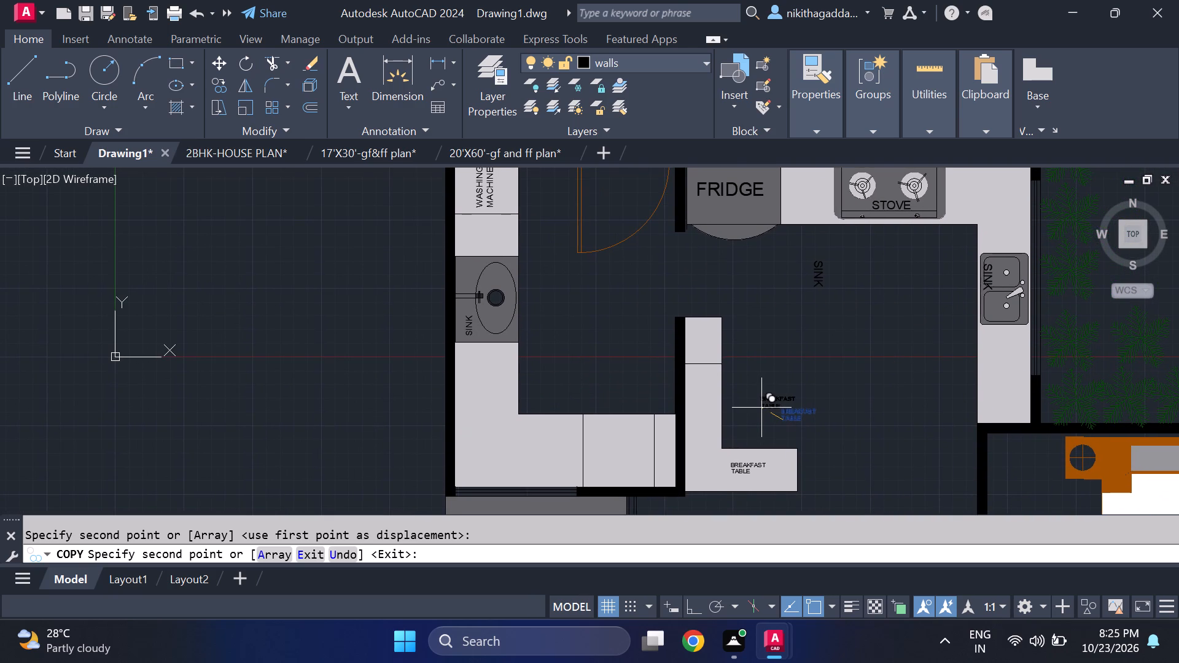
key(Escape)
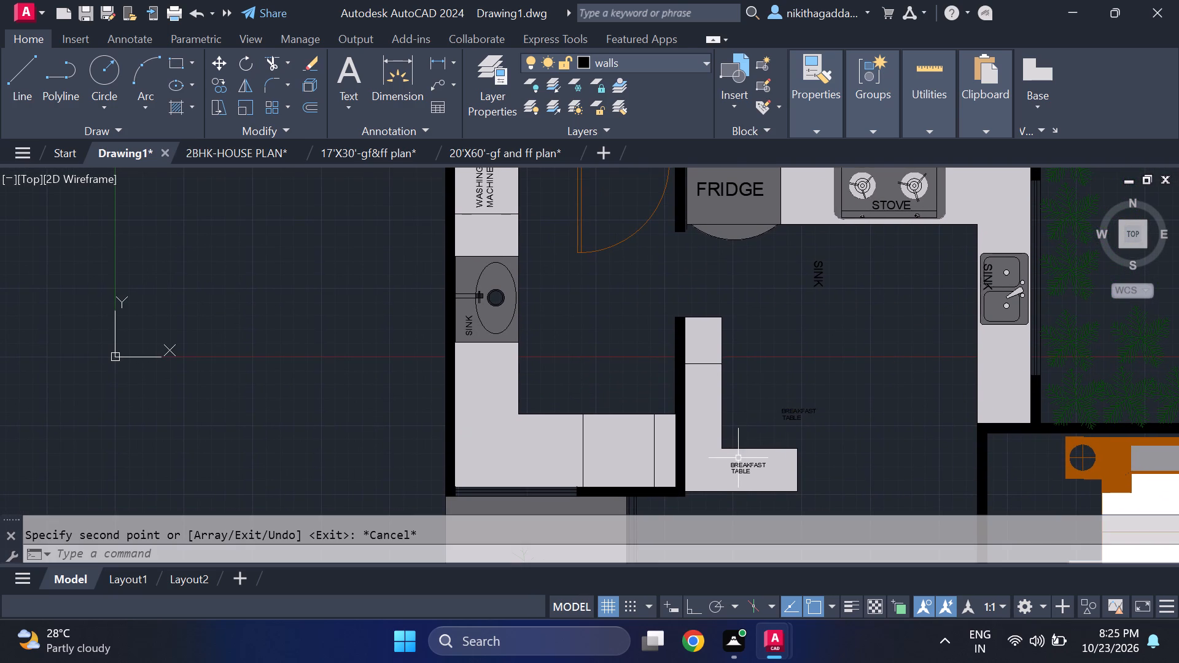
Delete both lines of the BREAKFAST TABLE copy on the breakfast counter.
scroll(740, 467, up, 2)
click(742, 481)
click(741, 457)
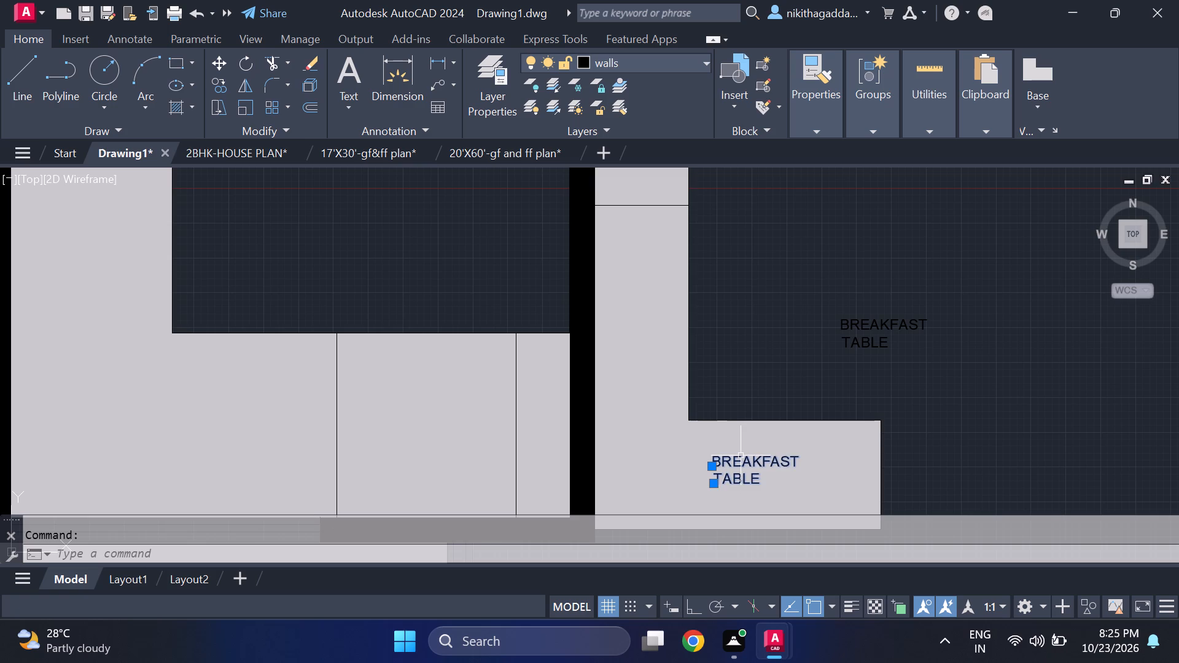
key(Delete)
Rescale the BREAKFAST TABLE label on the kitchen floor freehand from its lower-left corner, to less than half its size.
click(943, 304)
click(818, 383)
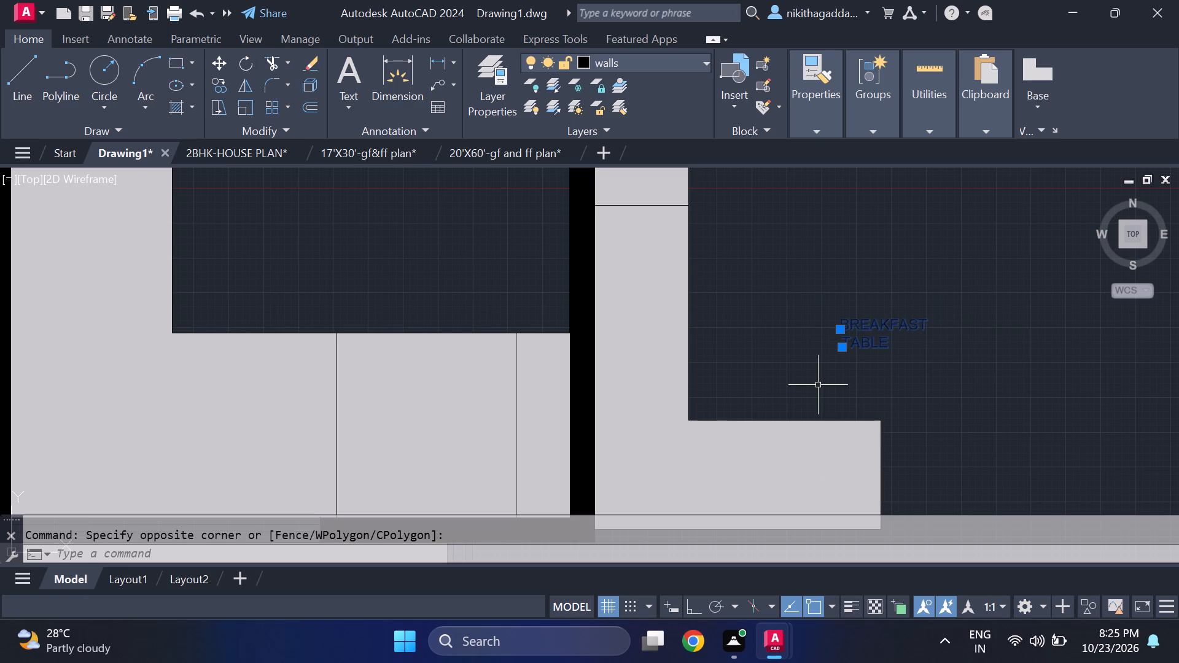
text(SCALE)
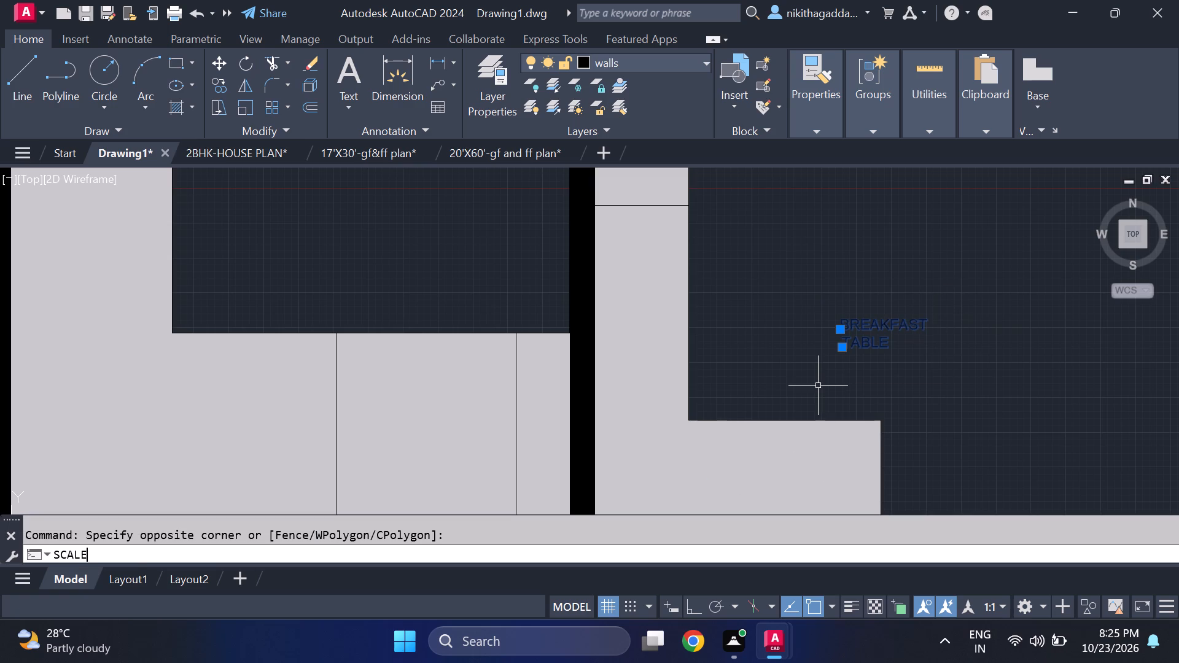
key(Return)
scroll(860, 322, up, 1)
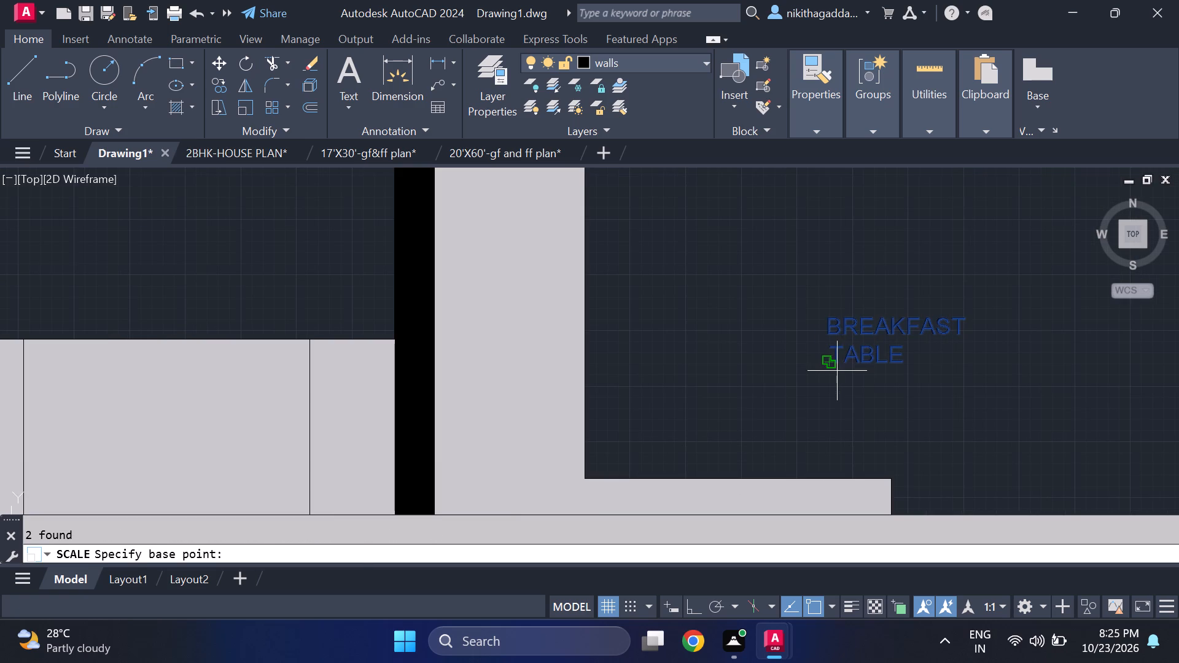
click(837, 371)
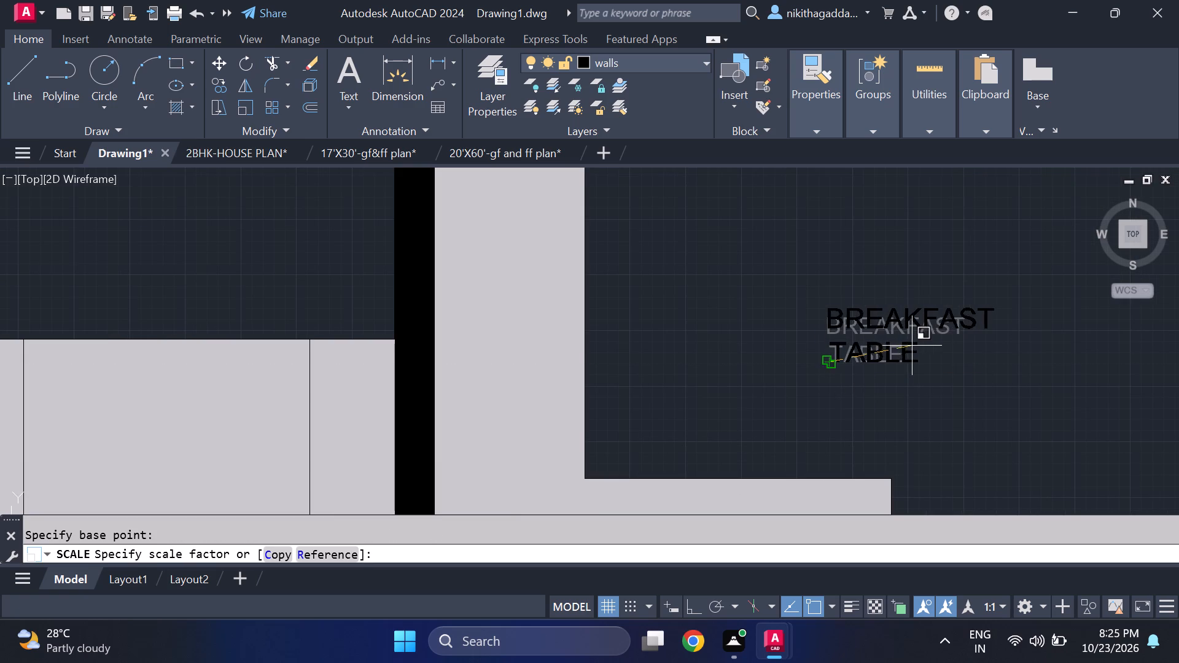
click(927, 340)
Scale the tiny BREAKFAST TABLE label on the kitchen floor up by about half, freehand from its lower-left corner.
click(913, 327)
click(823, 387)
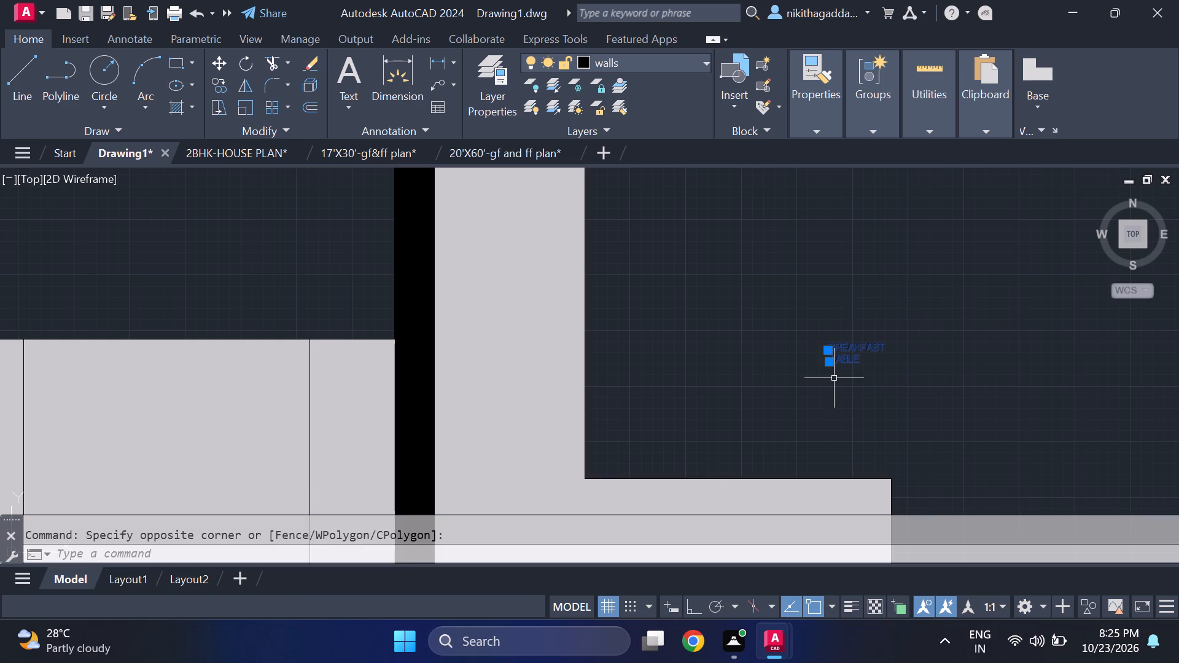
key(s)
key(x)
key(BackSpace)
text(CALKE)
key(Return)
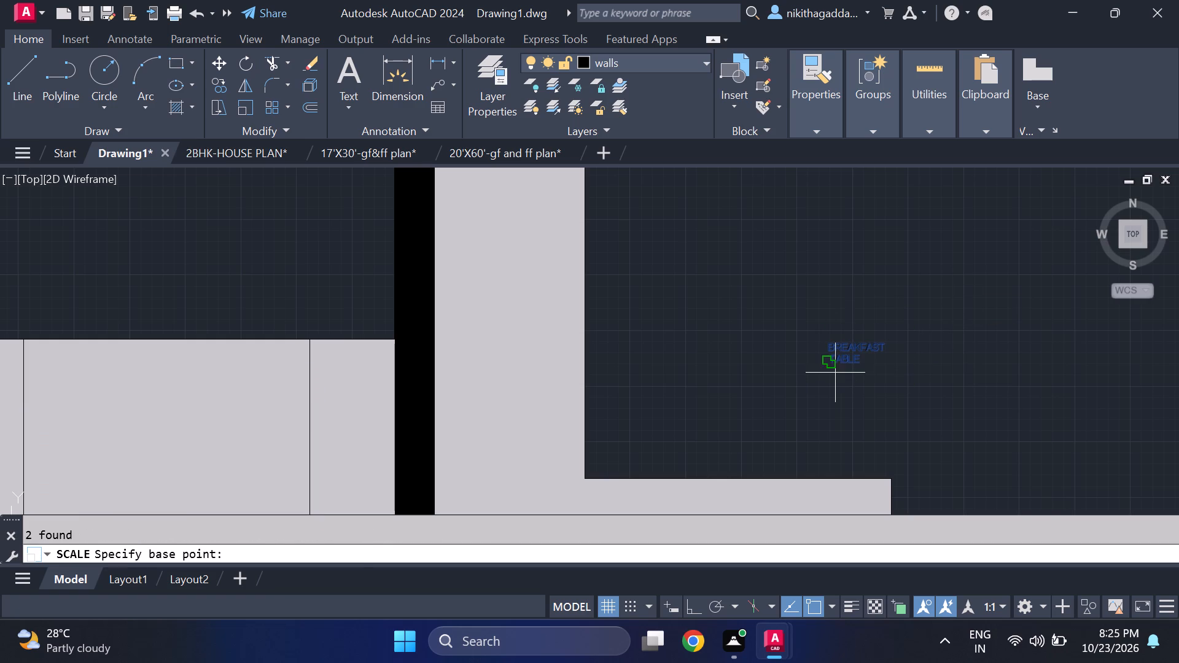
click(835, 371)
scroll(859, 343, up, 2)
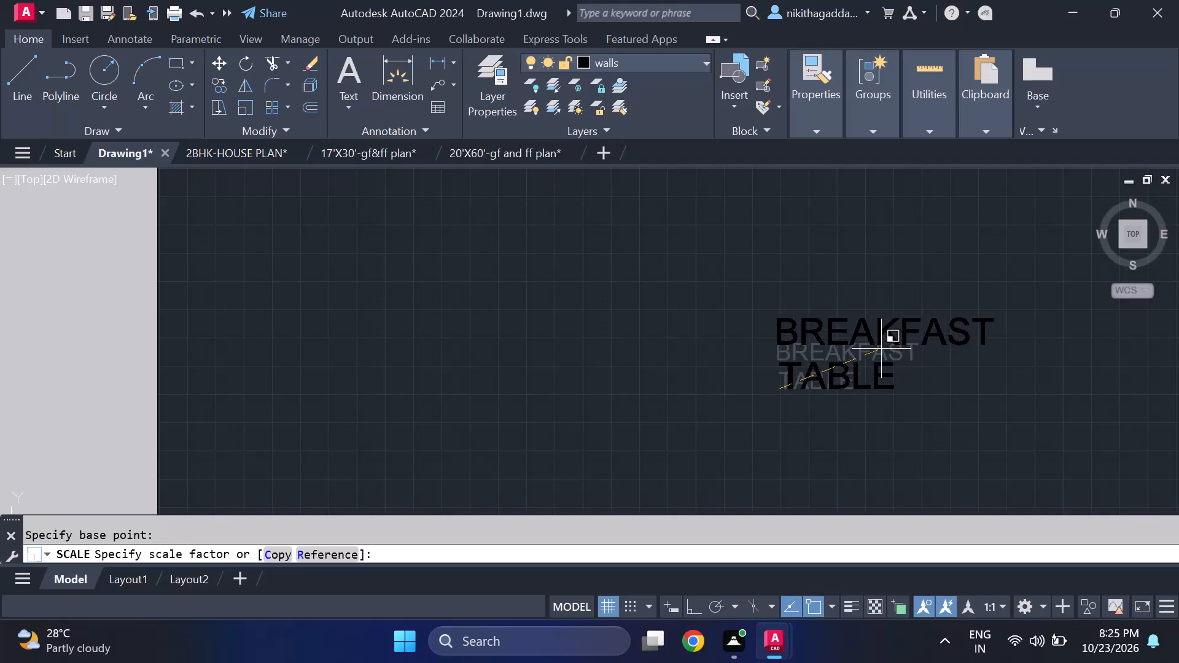
scroll(879, 347, up, 3)
click(879, 346)
Scale the BREAKFAST TABLE label on the kitchen floor up again to more than twice its size, freehand from its lower-left corner.
scroll(890, 322, down, 4)
click(922, 266)
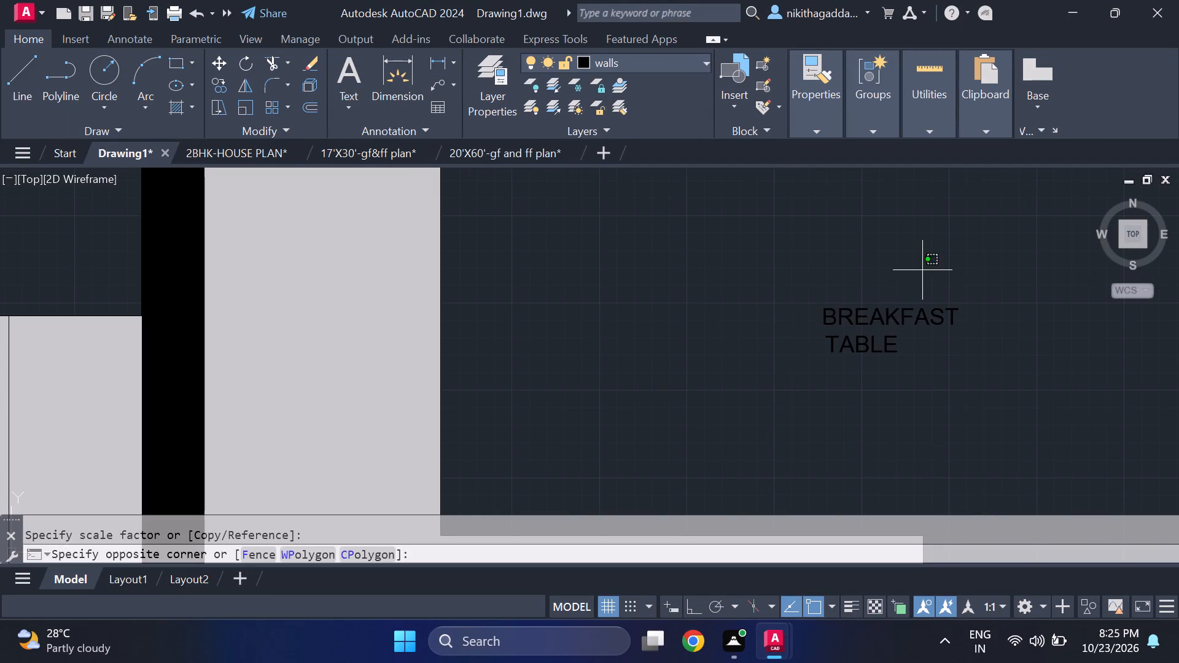
scroll(886, 363, down, 3)
click(922, 334)
click(938, 312)
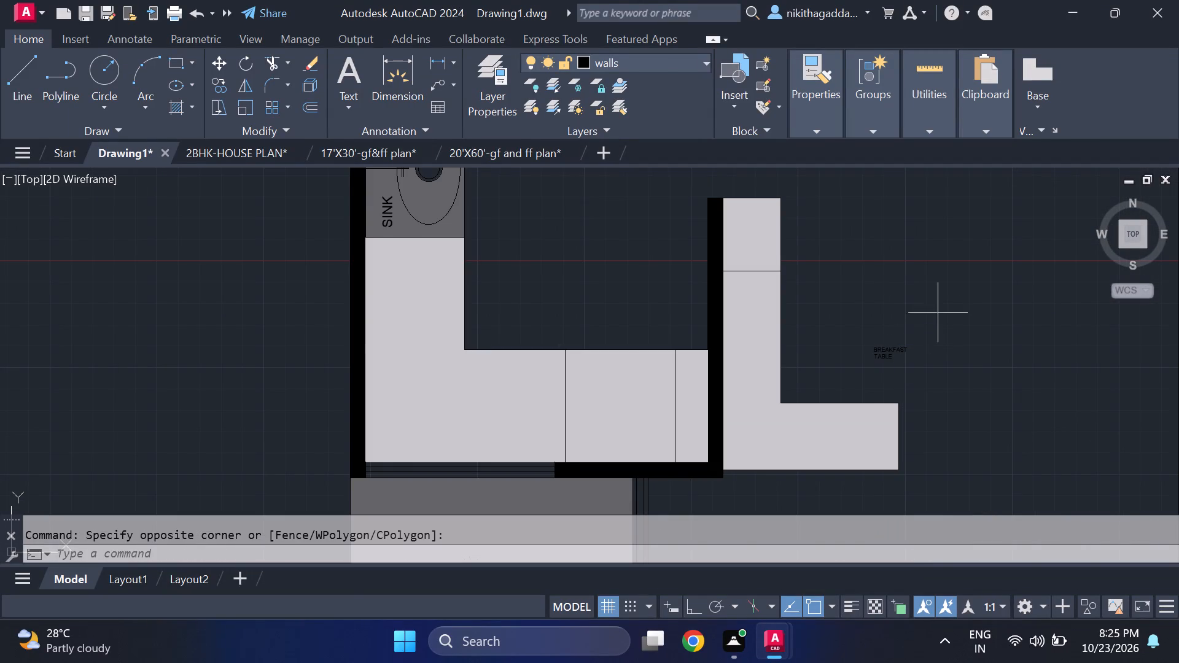
click(841, 405)
key(Escape)
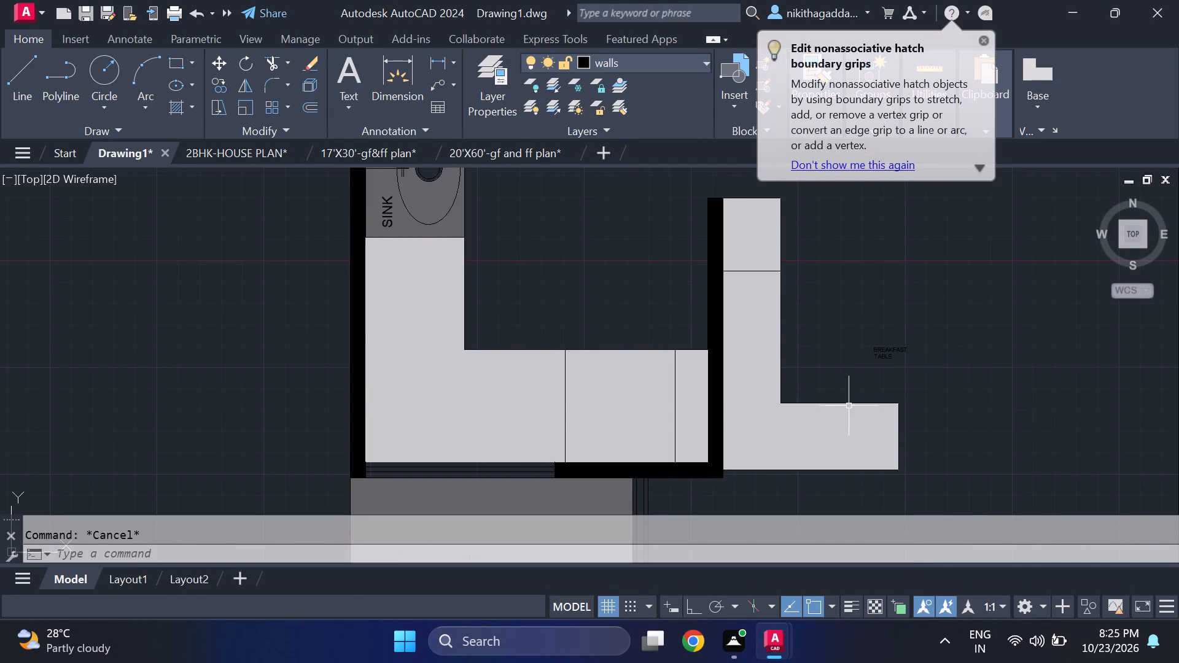
click(936, 319)
click(875, 359)
key(space)
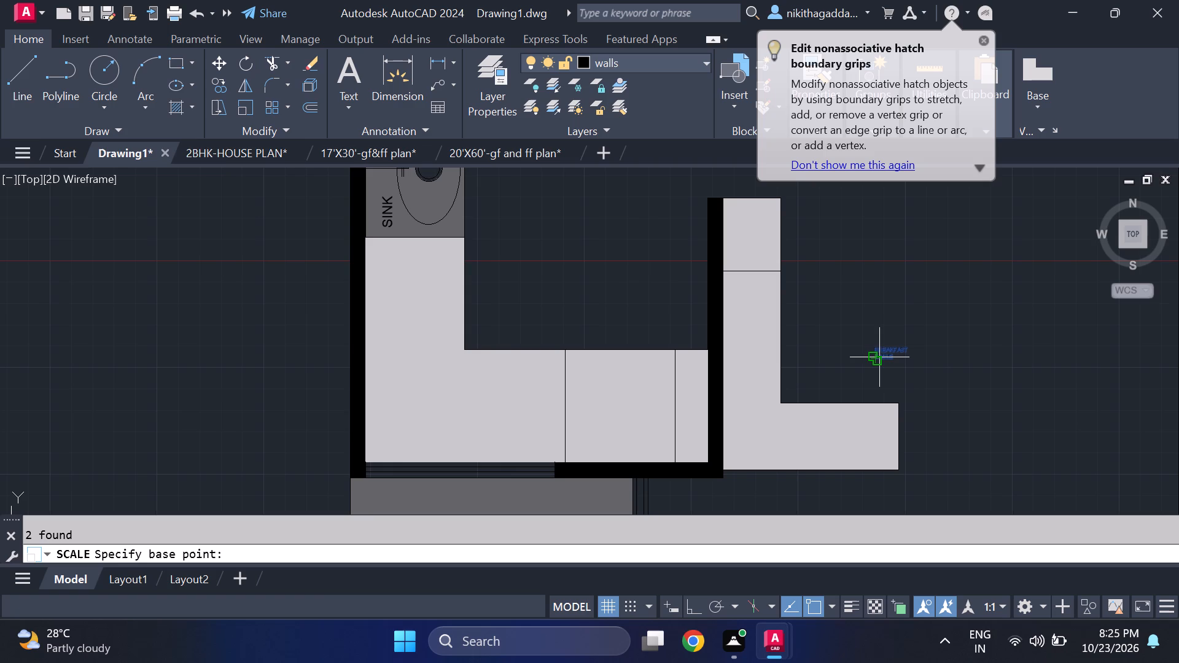
scroll(905, 376, up, 2)
click(828, 339)
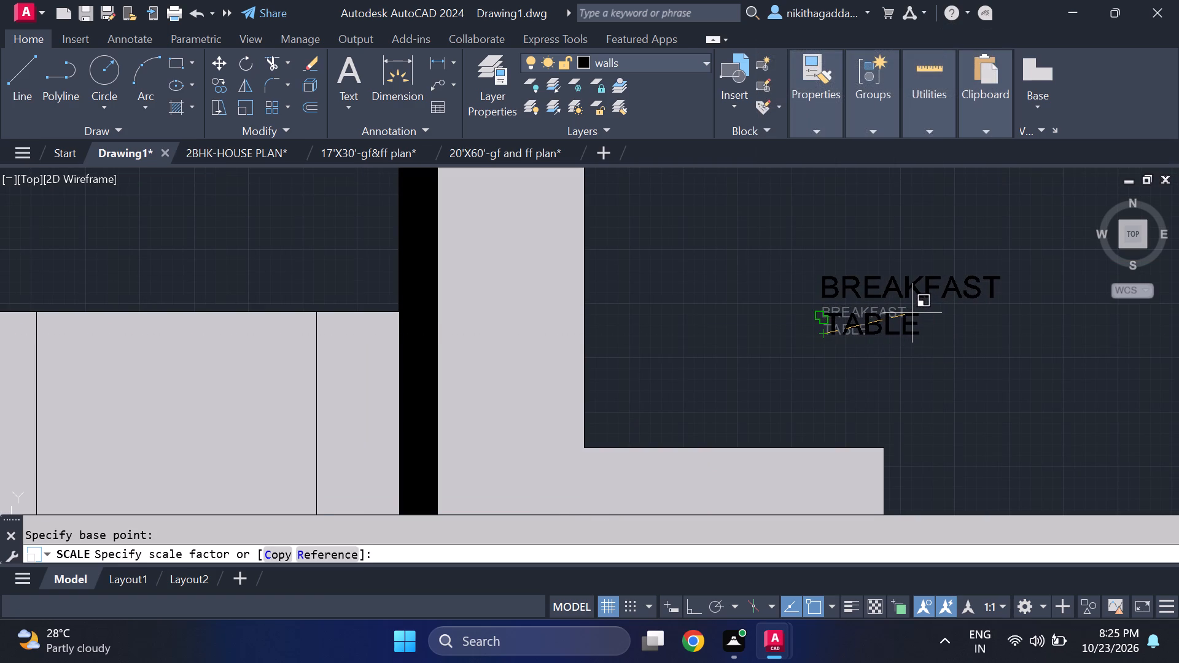
scroll(912, 313, up, 3)
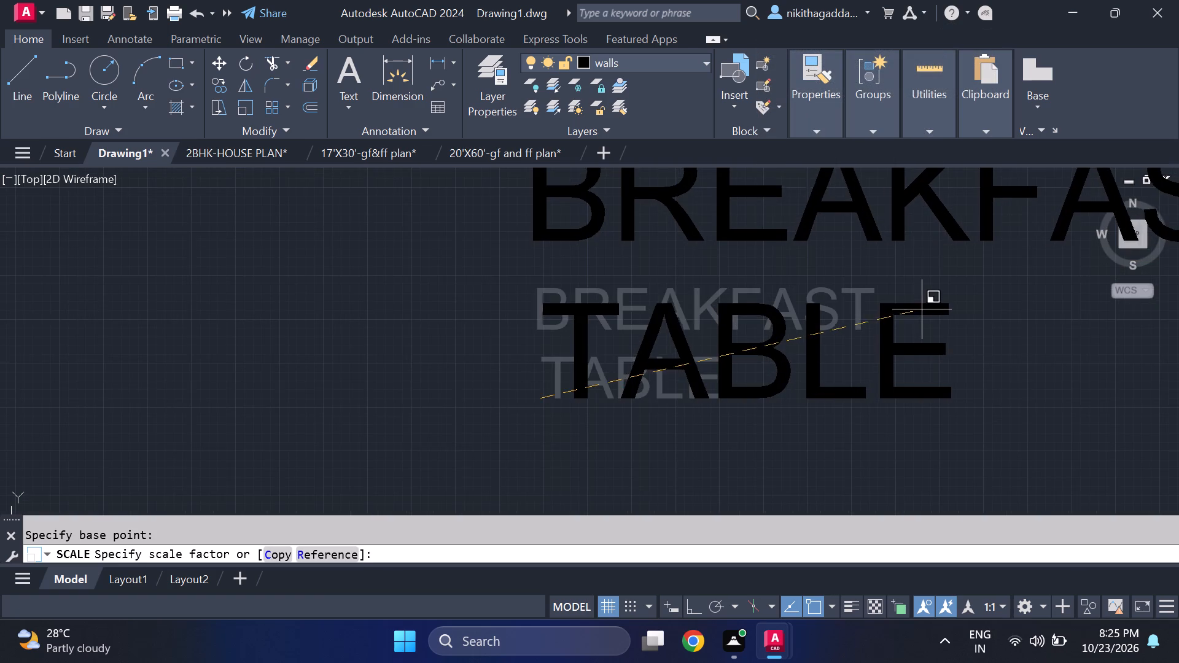
click(922, 309)
Copy the enlarged BREAKFAST TABLE label from the kitchen floor onto the short leg of the L-shaped breakfast counter.
scroll(926, 299, down, 5)
click(956, 258)
click(885, 320)
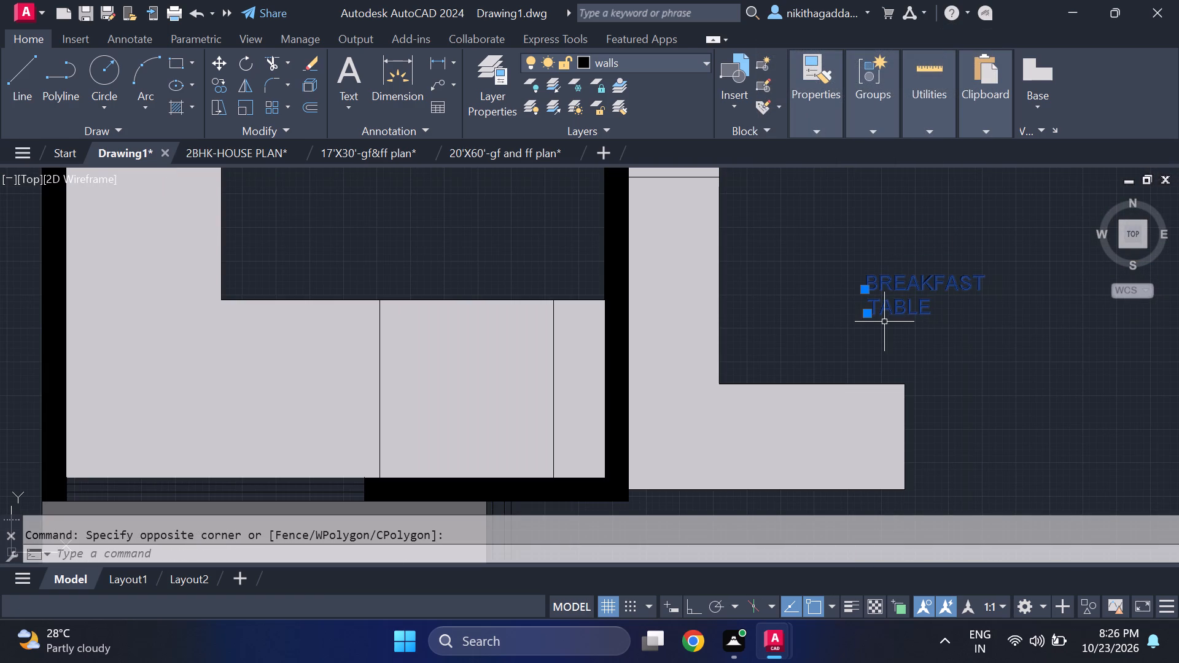
text(CO)
key(Return)
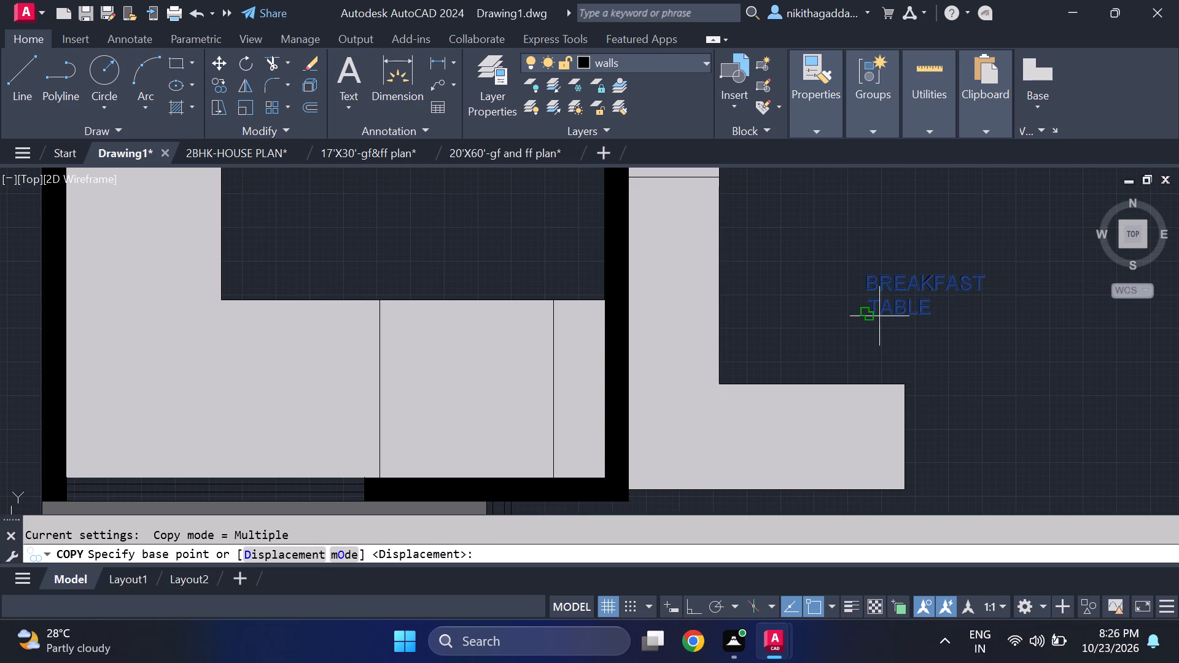
click(879, 315)
click(709, 453)
scroll(885, 305, down, 2)
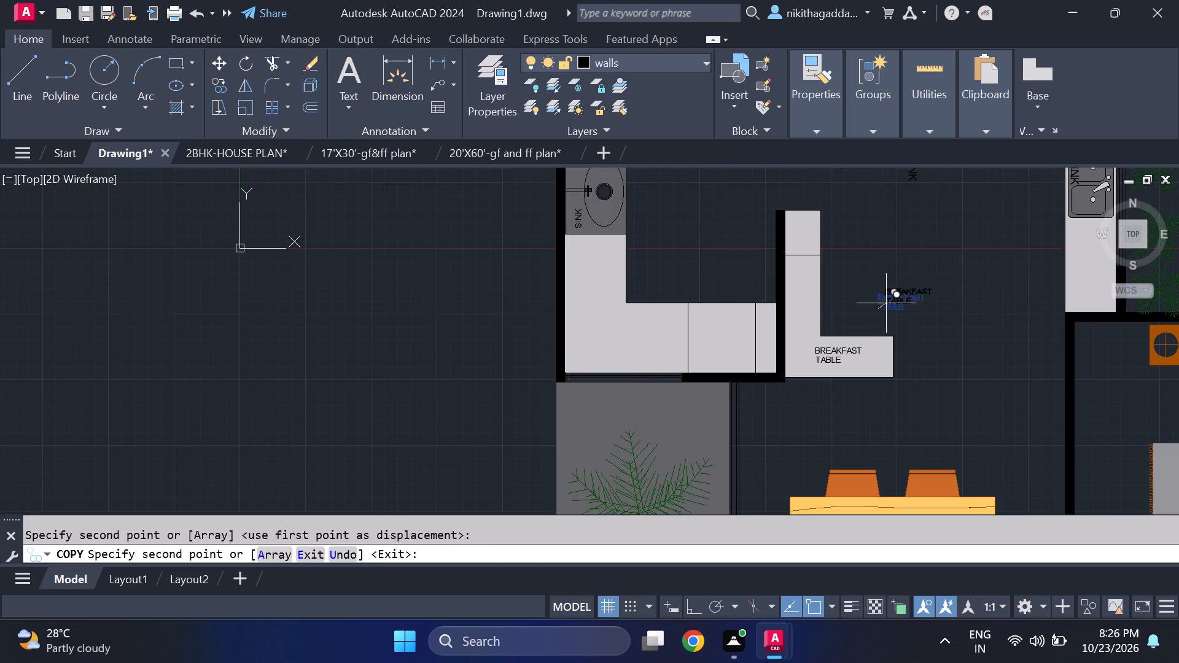
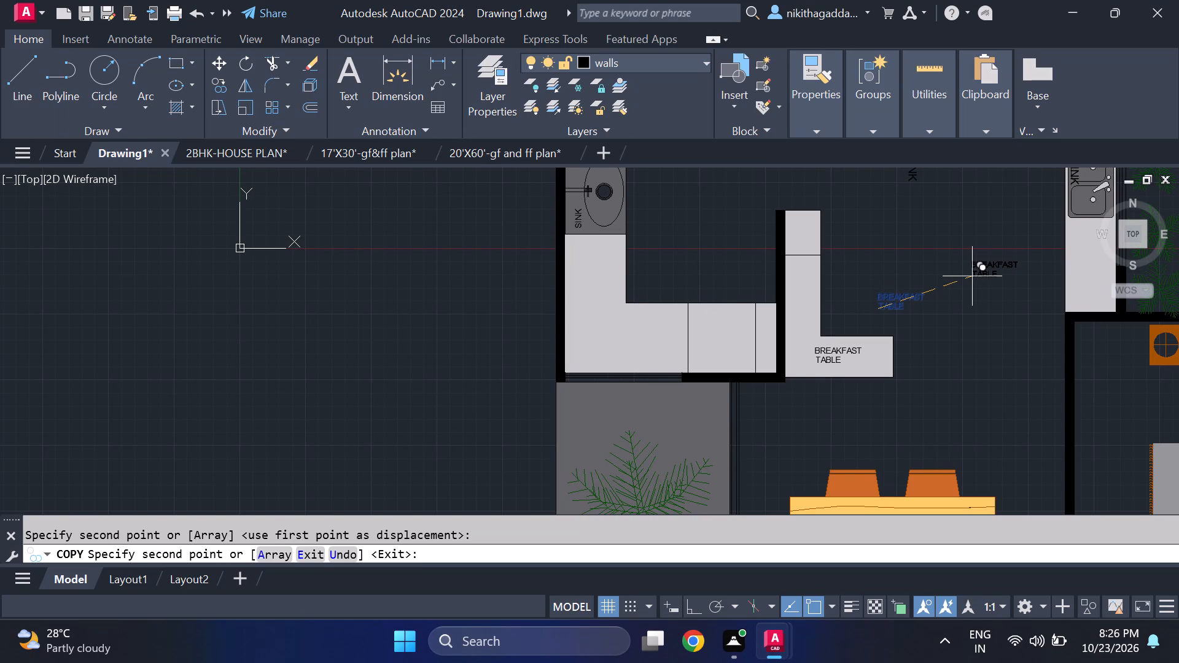
Erase the leftover SINK and BREAKFAST TABLE label copies from the kitchen floor.
scroll(863, 346, down, 2)
middle_drag(819, 353, 818, 353)
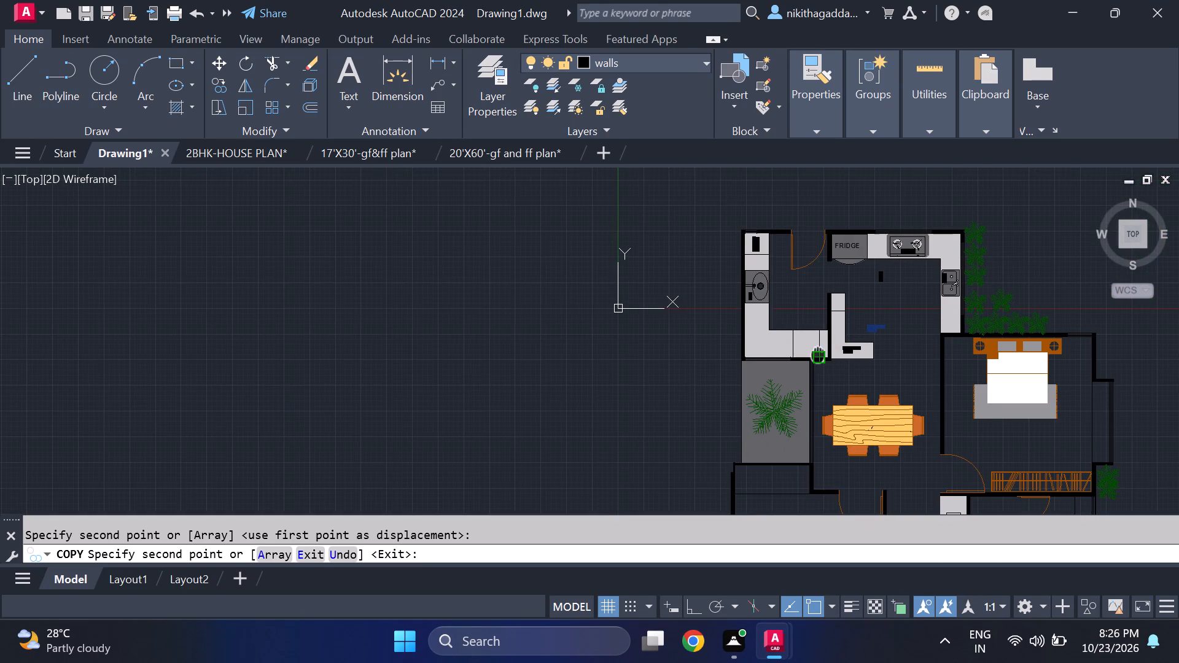
middle_drag(818, 353, 797, 396)
scroll(782, 408, up, 1)
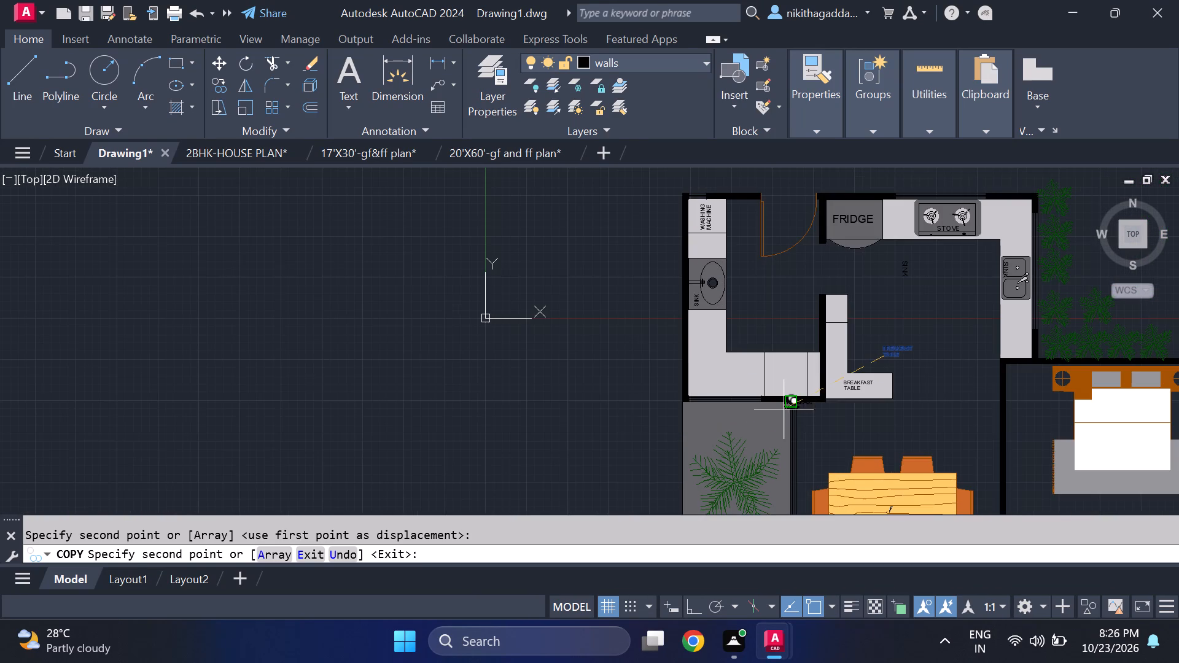
scroll(773, 408, down, 2)
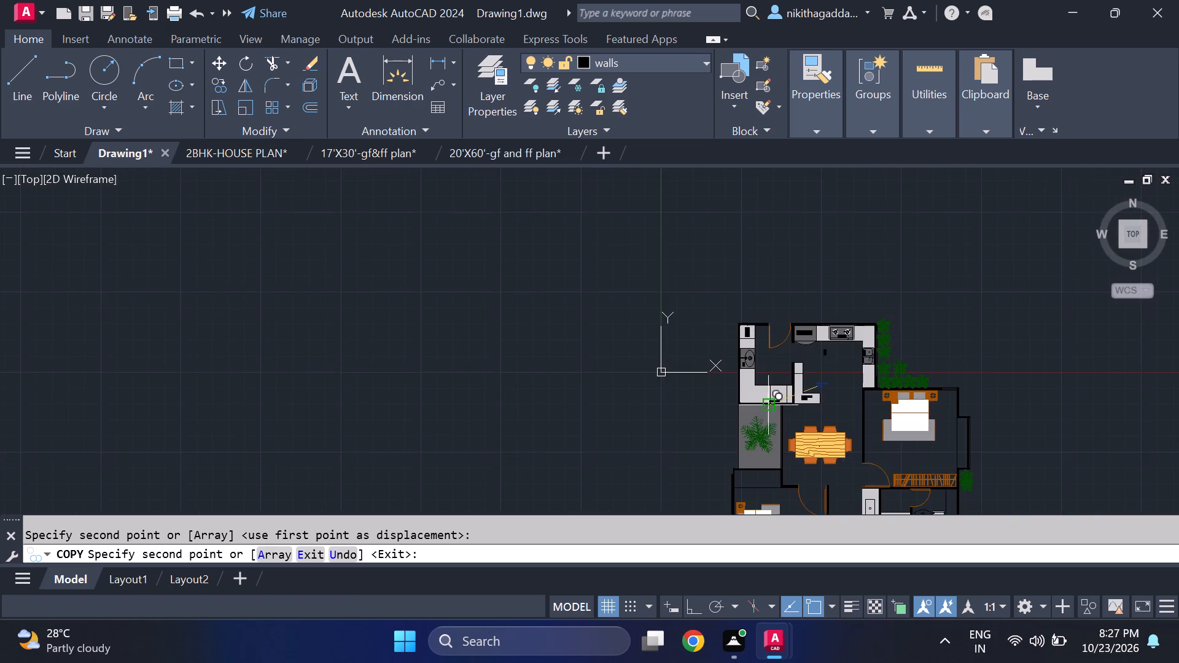
scroll(765, 397, up, 2)
key(Escape)
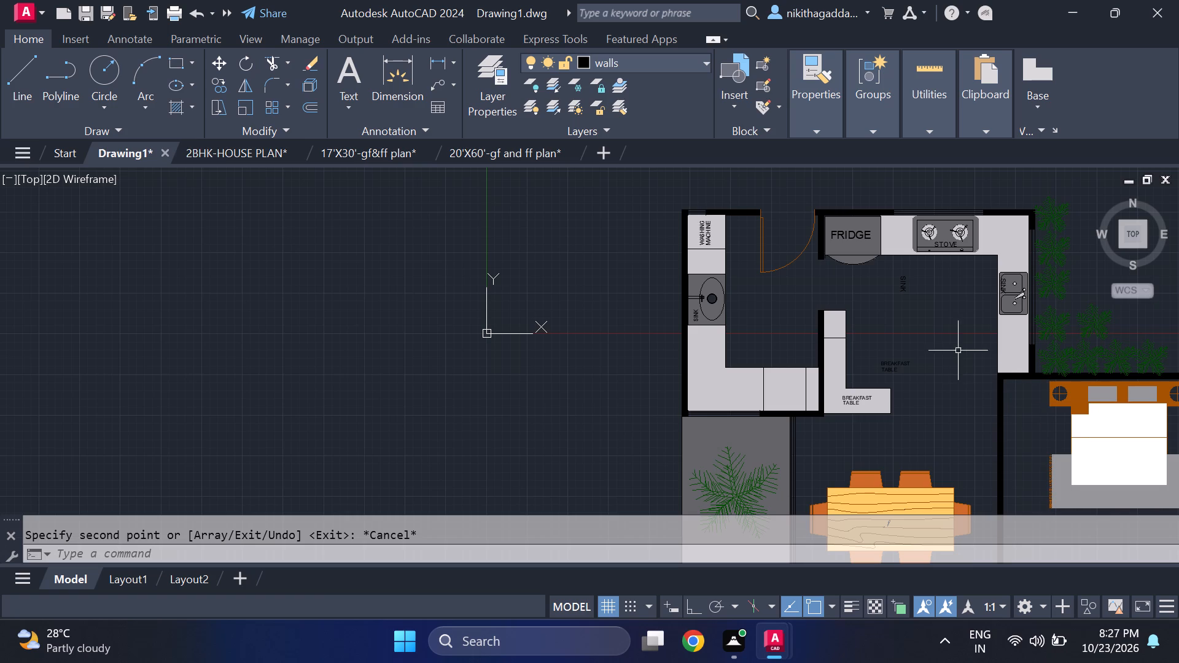
scroll(919, 304, up, 1)
click(909, 258)
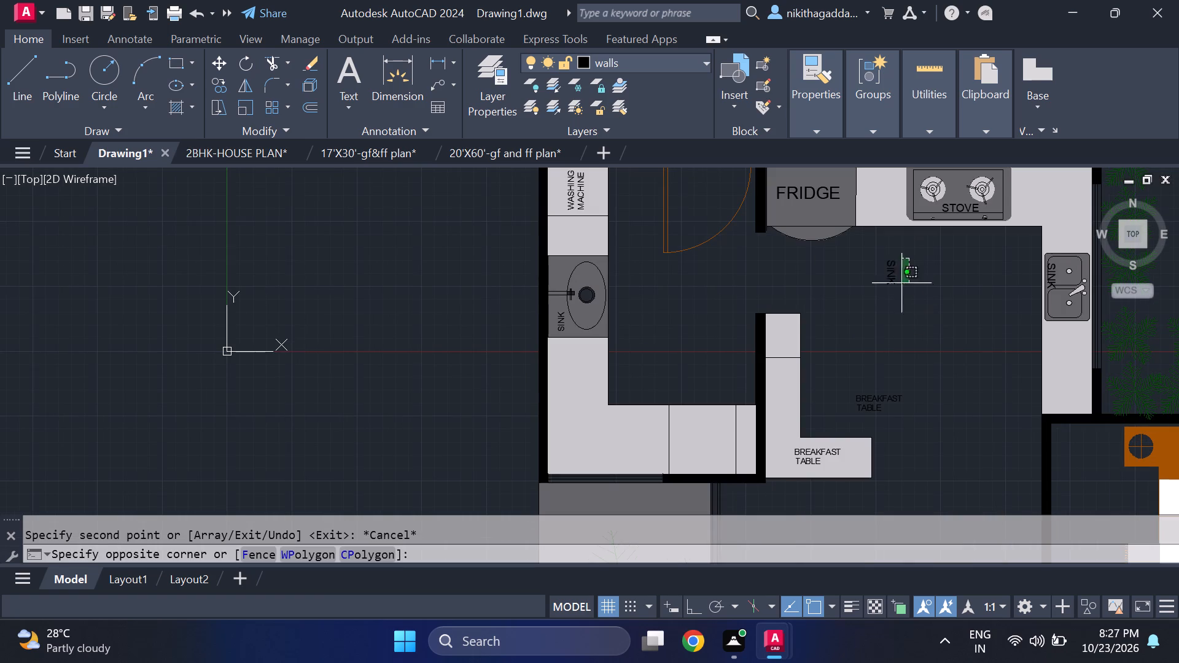
click(847, 414)
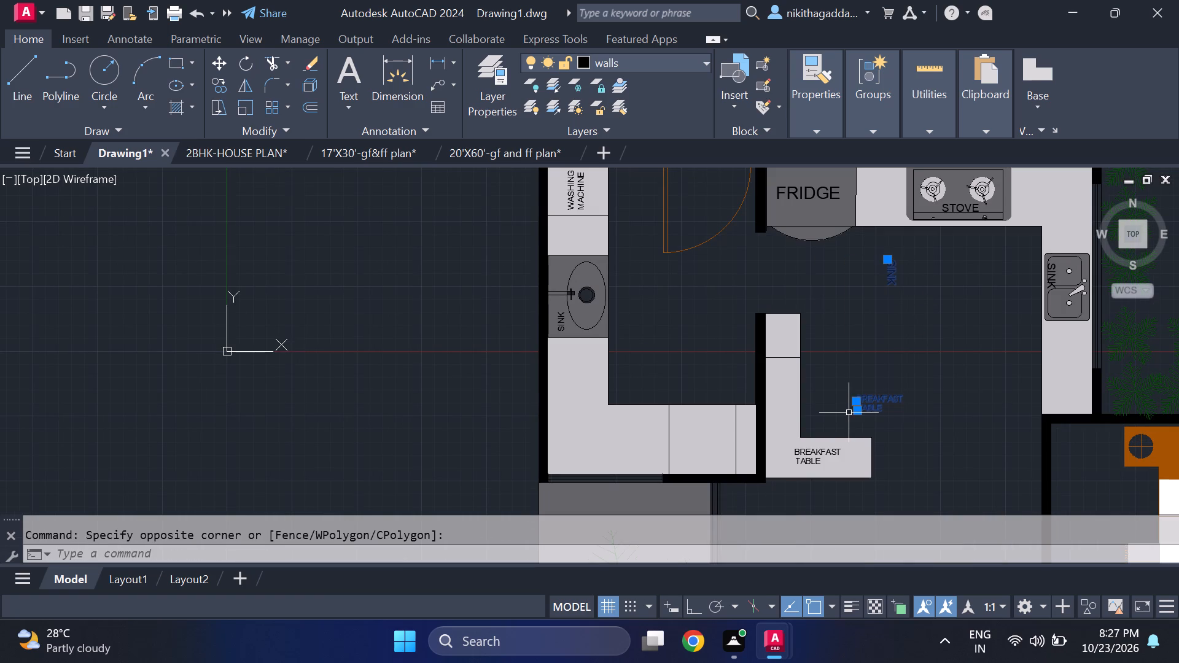
key(Delete)
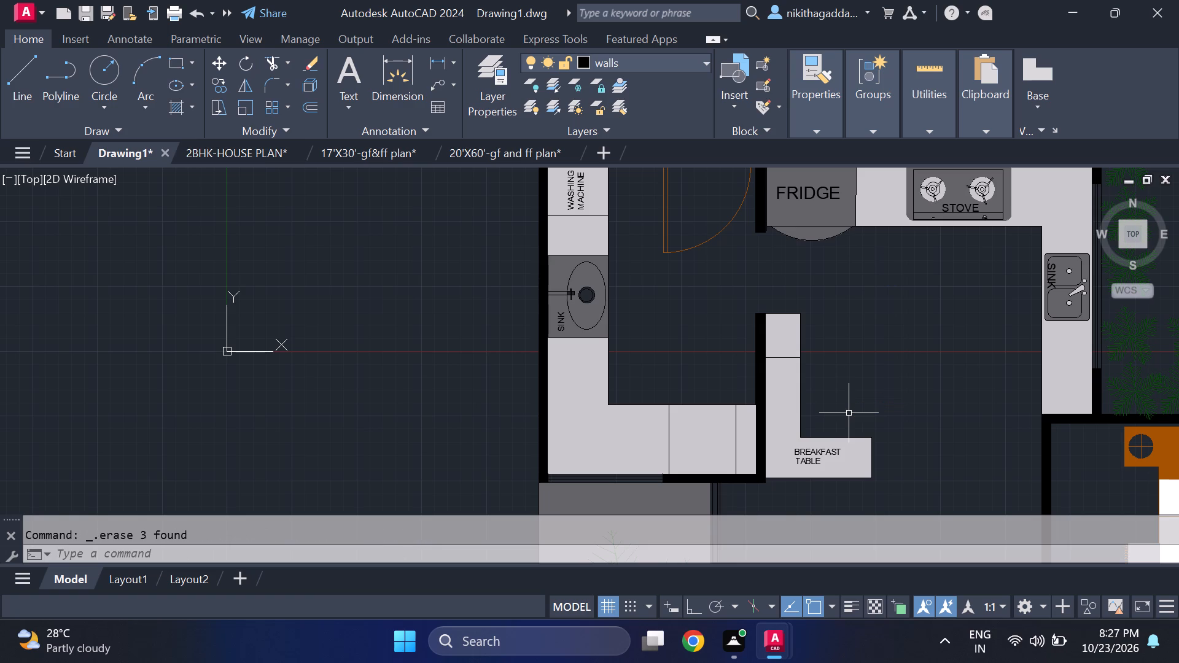
Copy the BREAKFAST text line from the breakfast counter to the floor beside the counter's upper end.
middle_drag(841, 395, 854, 435)
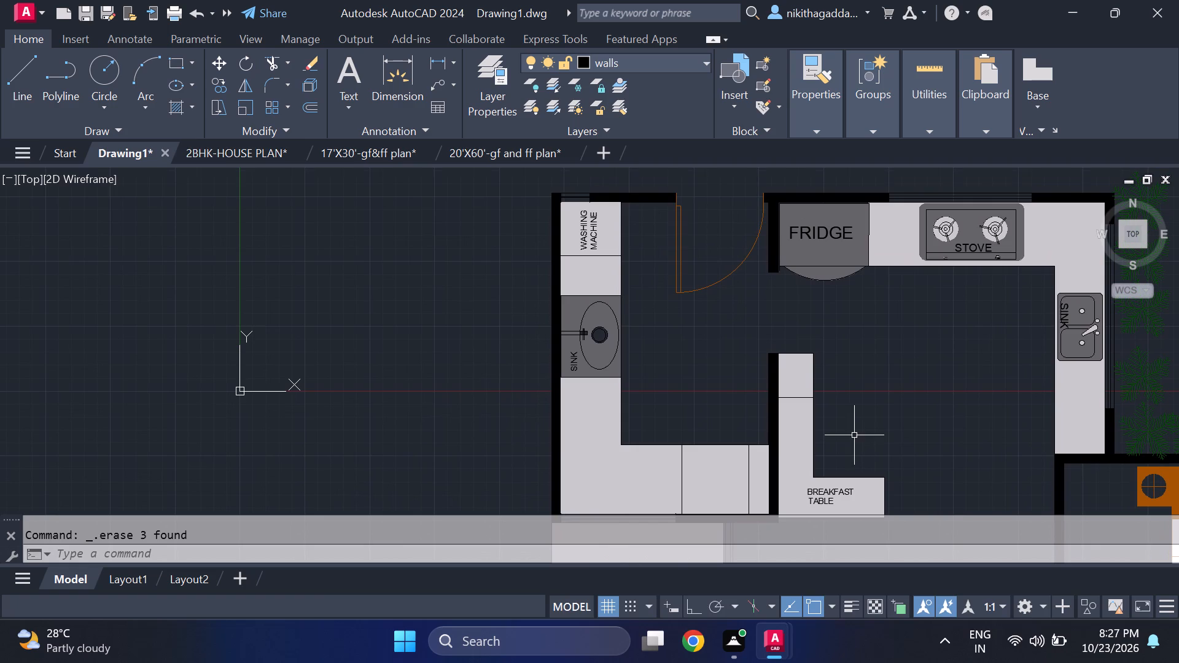
middle_drag(860, 423, 869, 421)
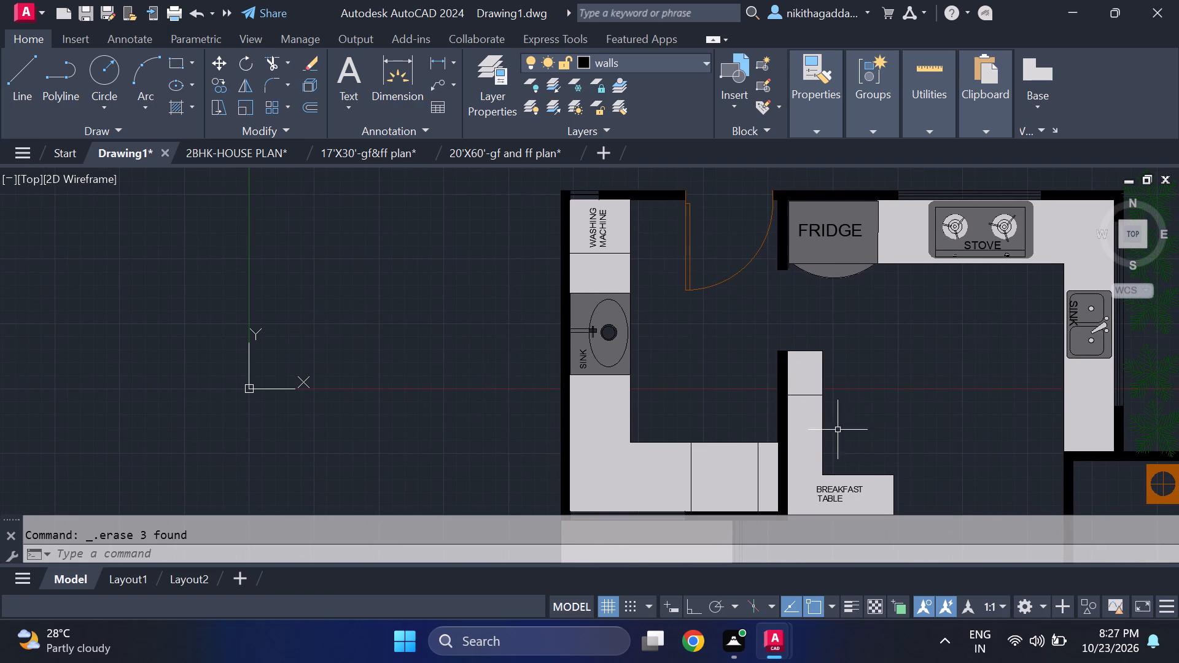
middle_drag(831, 447, 785, 392)
scroll(785, 392, up, 1)
click(766, 456)
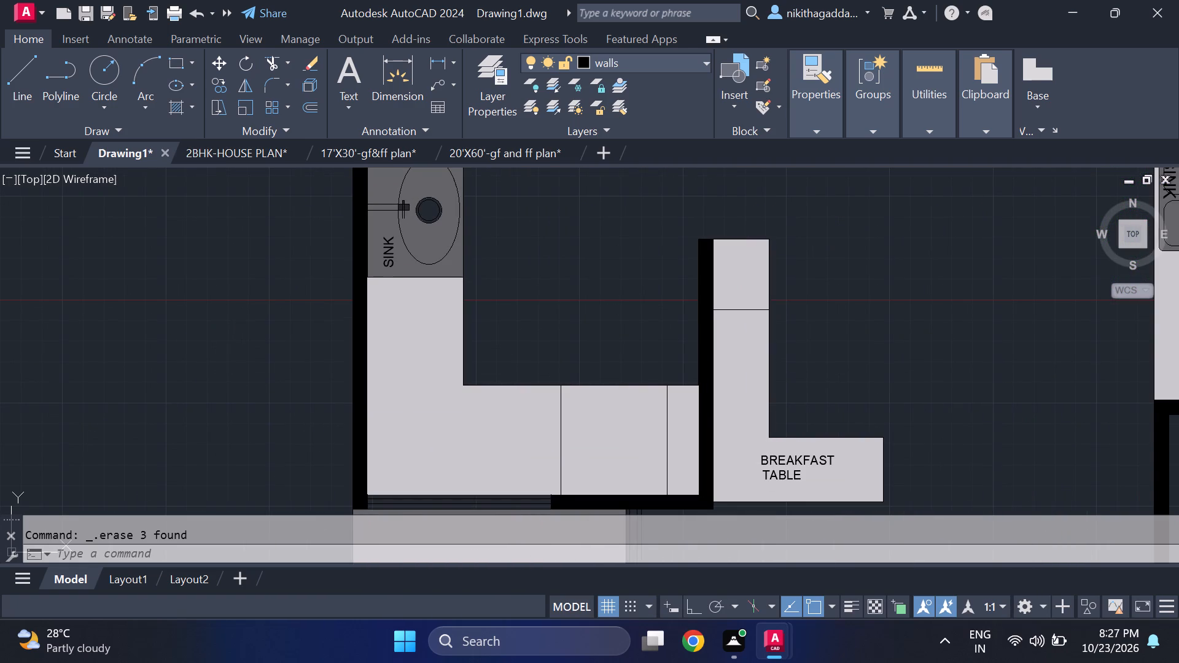
text(CO)
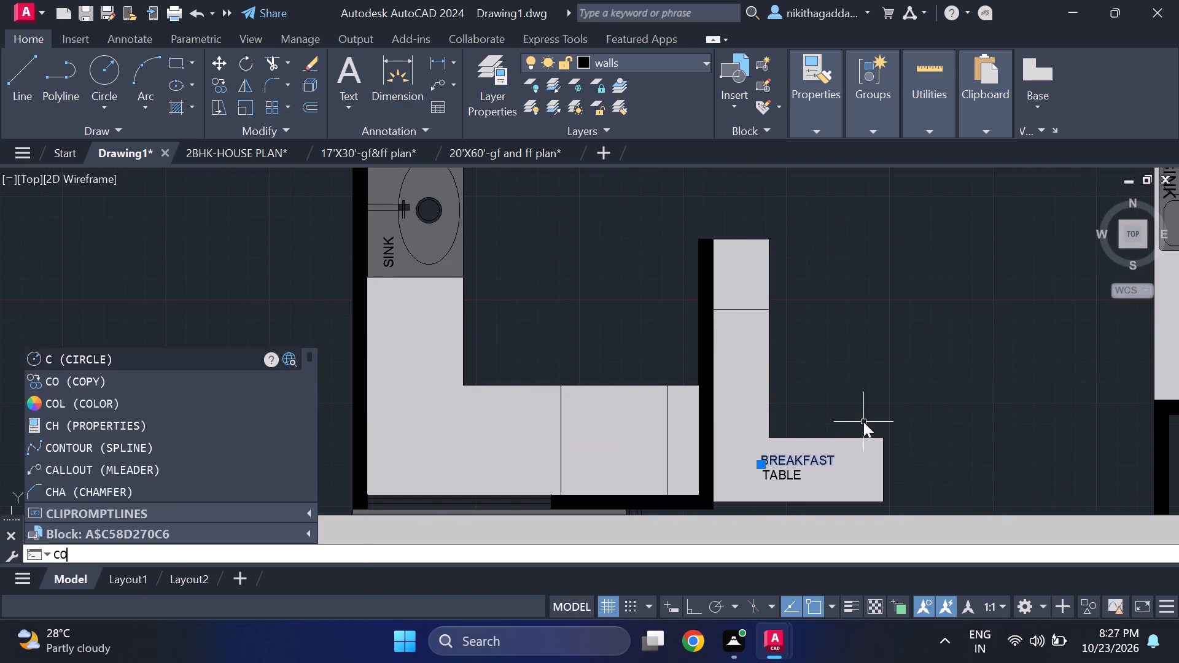
key(Return)
click(766, 464)
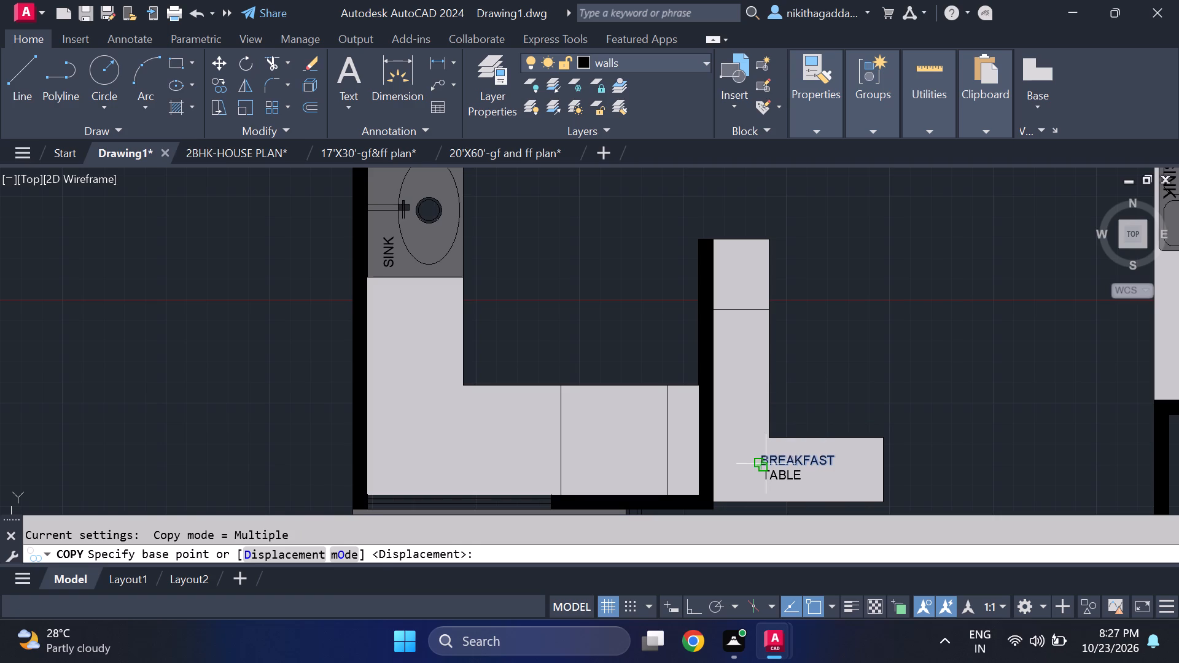
middle_drag(702, 290, 697, 333)
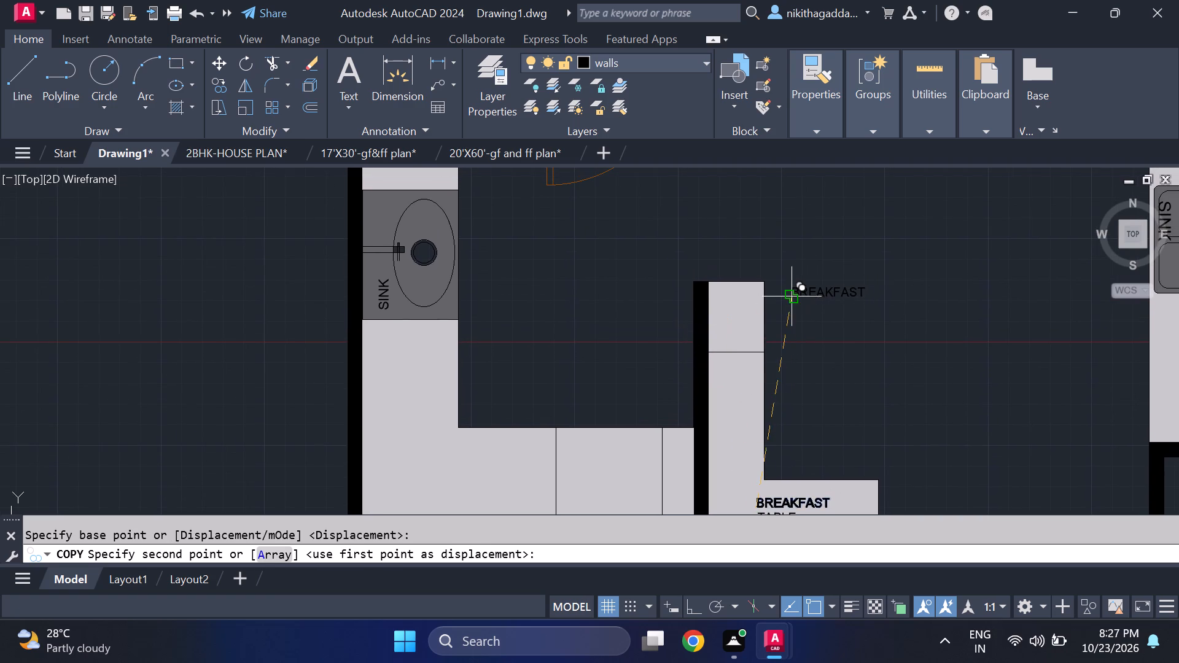
click(792, 297)
key(Escape)
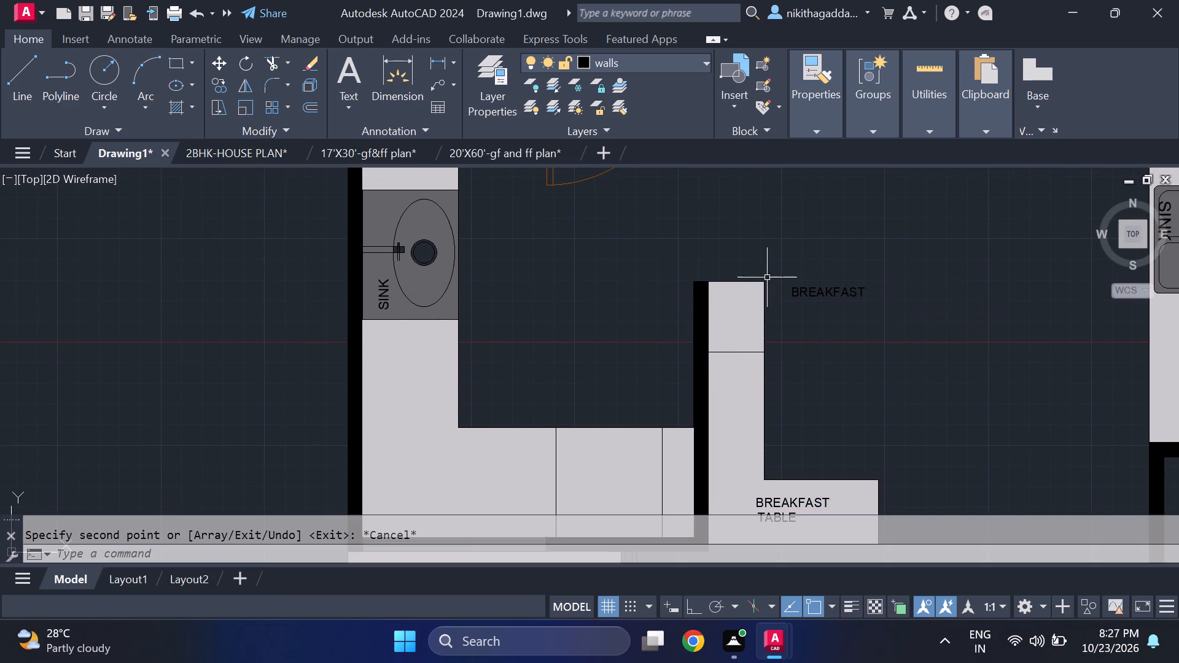
Replace the wording of the copied BREAKFAST text with CUPBPARD.
double_click(833, 287)
key(Delete)
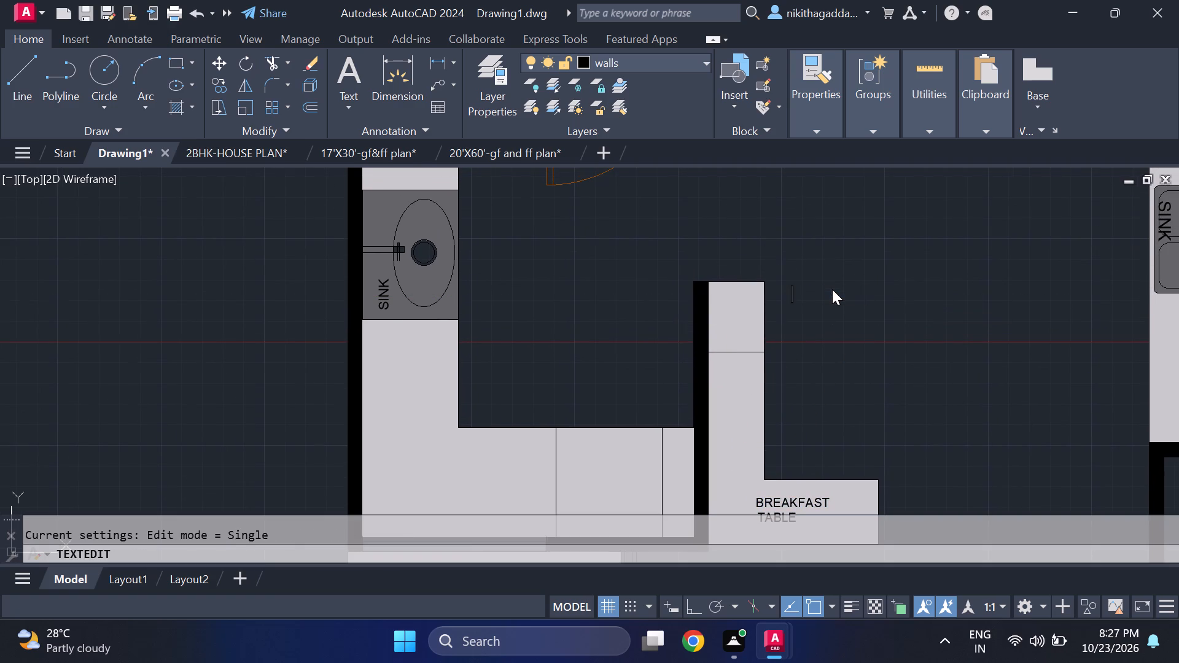
text(CUPBPARD)
key(Return)
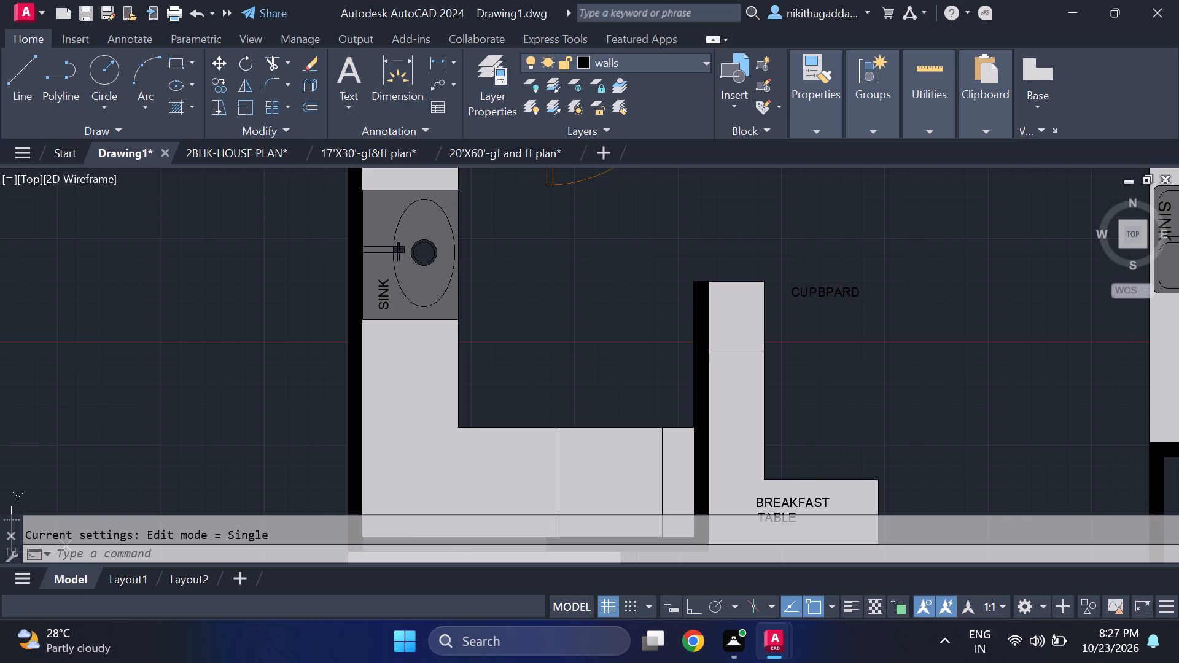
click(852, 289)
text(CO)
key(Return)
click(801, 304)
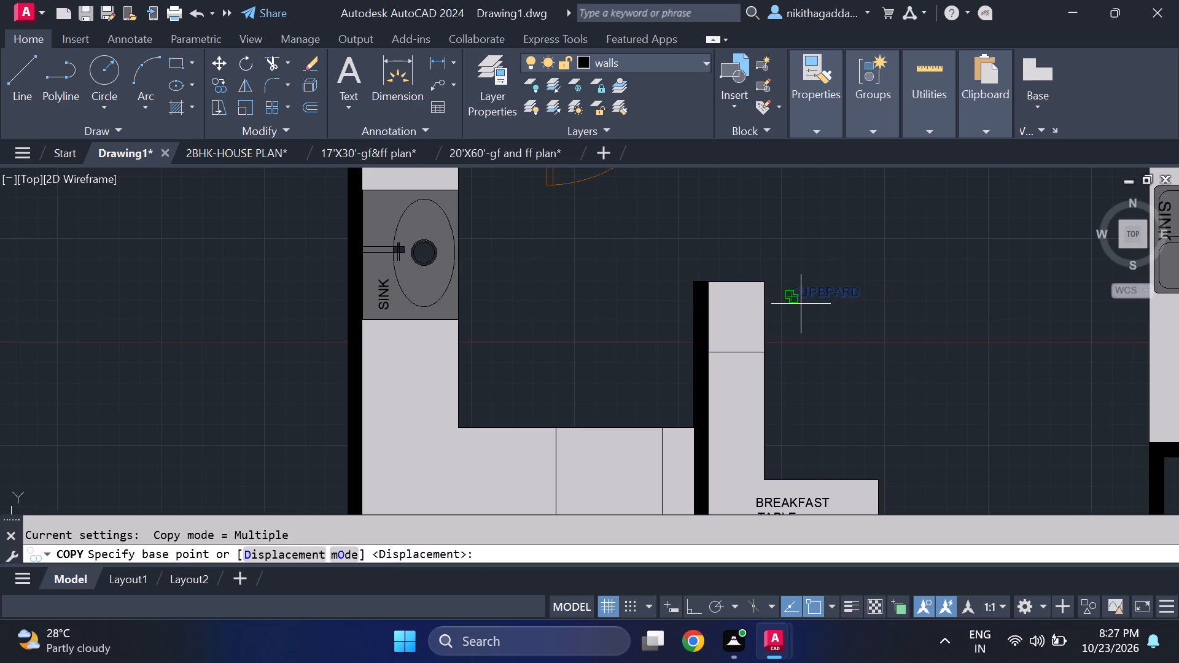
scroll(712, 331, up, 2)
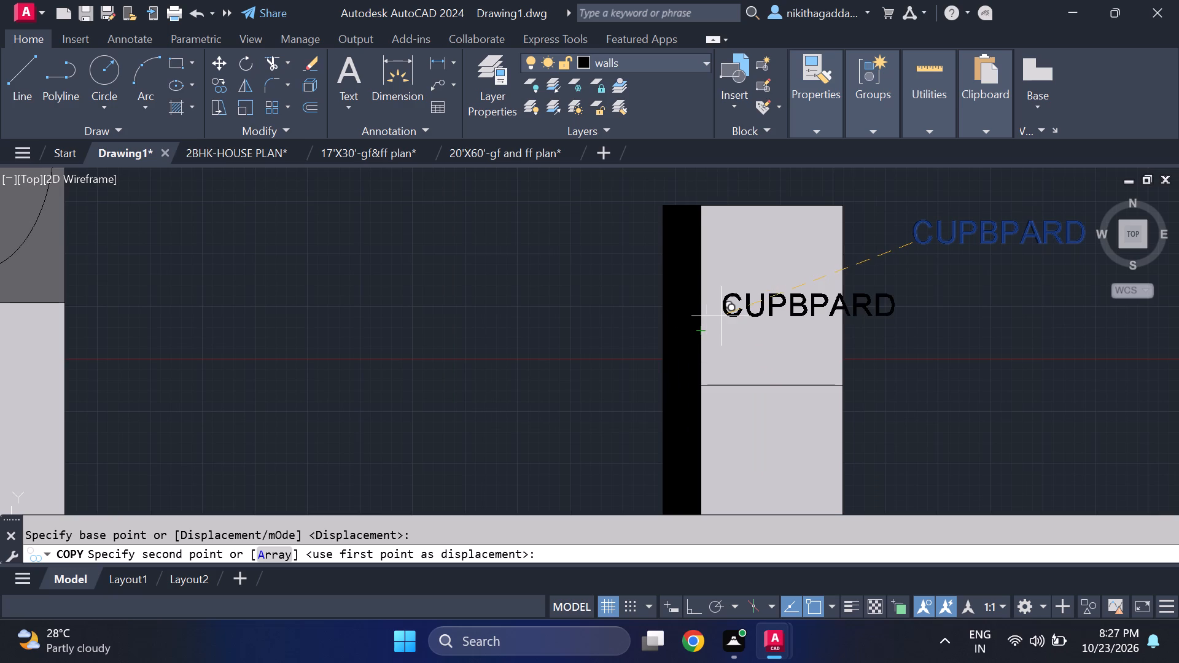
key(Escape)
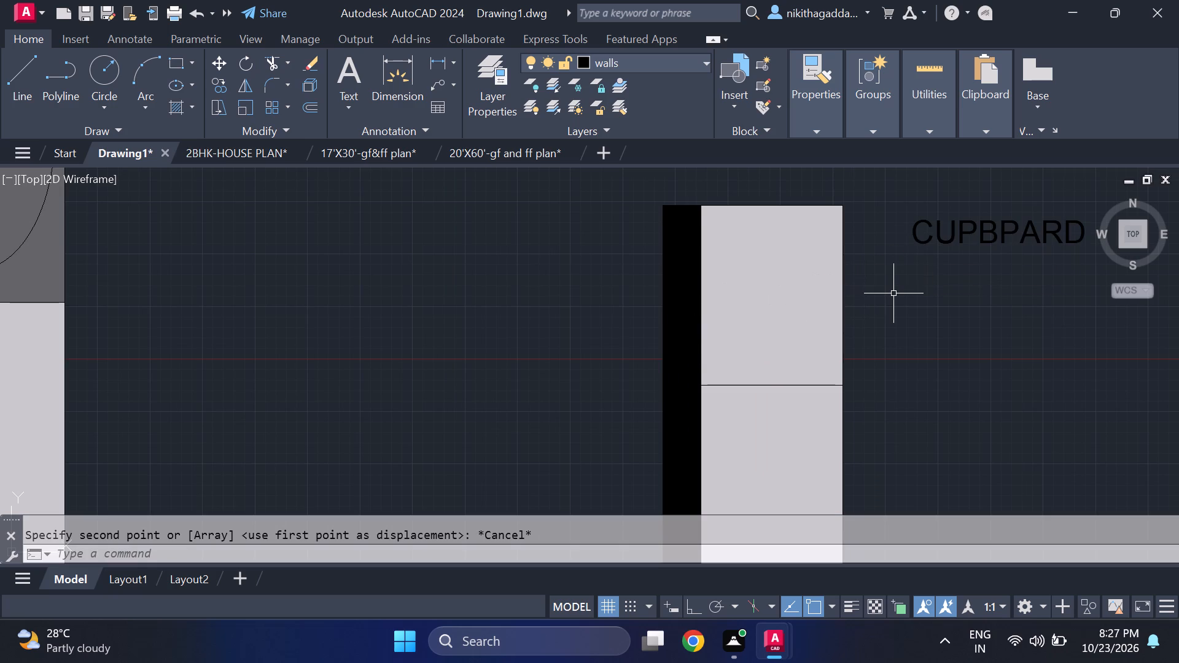
Correct the spelling of the CUPBPARD label to CUPBOARD.
double_click(990, 234)
middle_drag(995, 239, 881, 297)
middle_drag(893, 301, 706, 354)
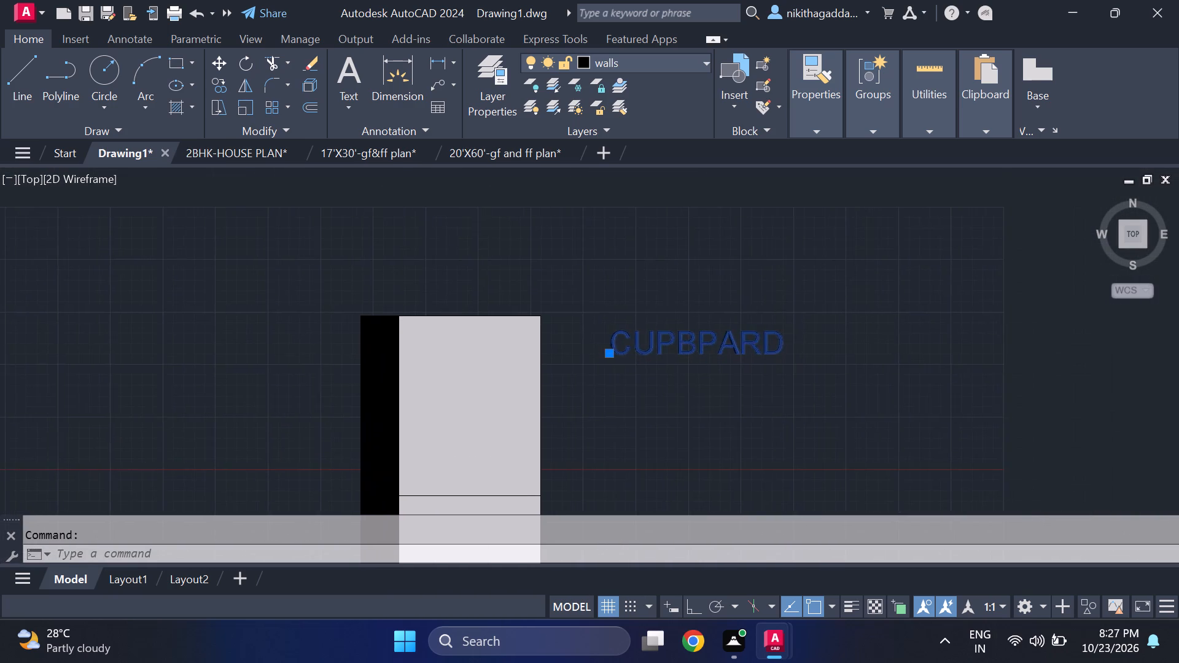
middle_drag(706, 354, 652, 341)
scroll(659, 319, down, 1)
scroll(670, 324, up, 1)
scroll(596, 339, up, 2)
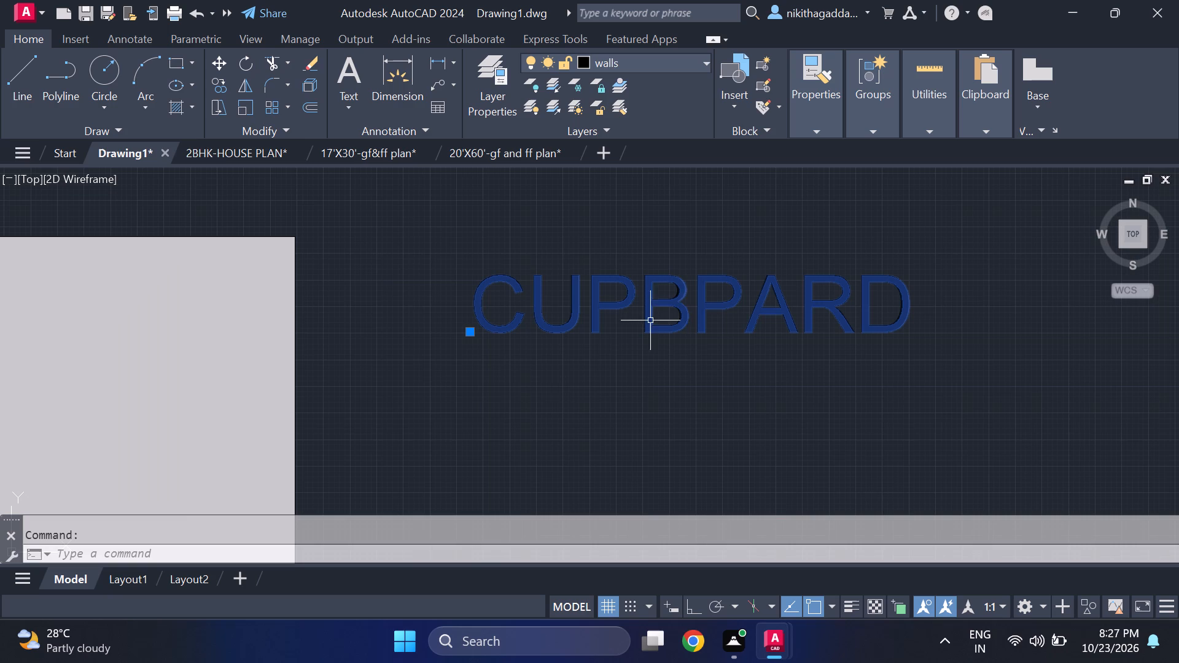
double_click(551, 332)
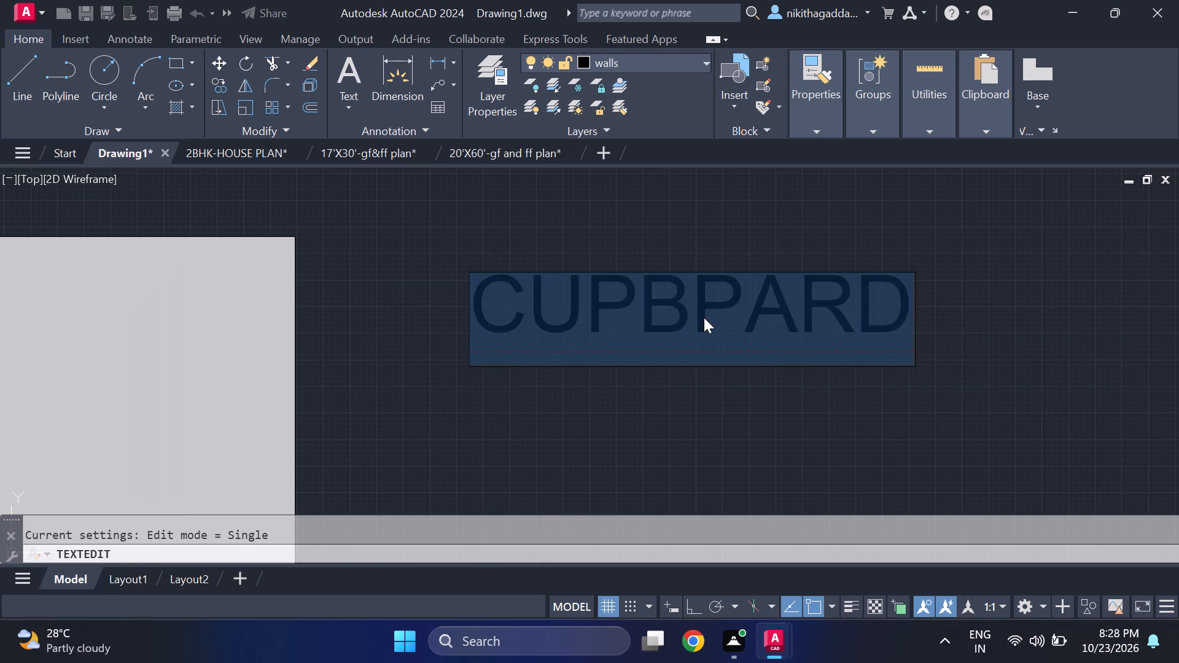
click(737, 311)
key(BackSpace)
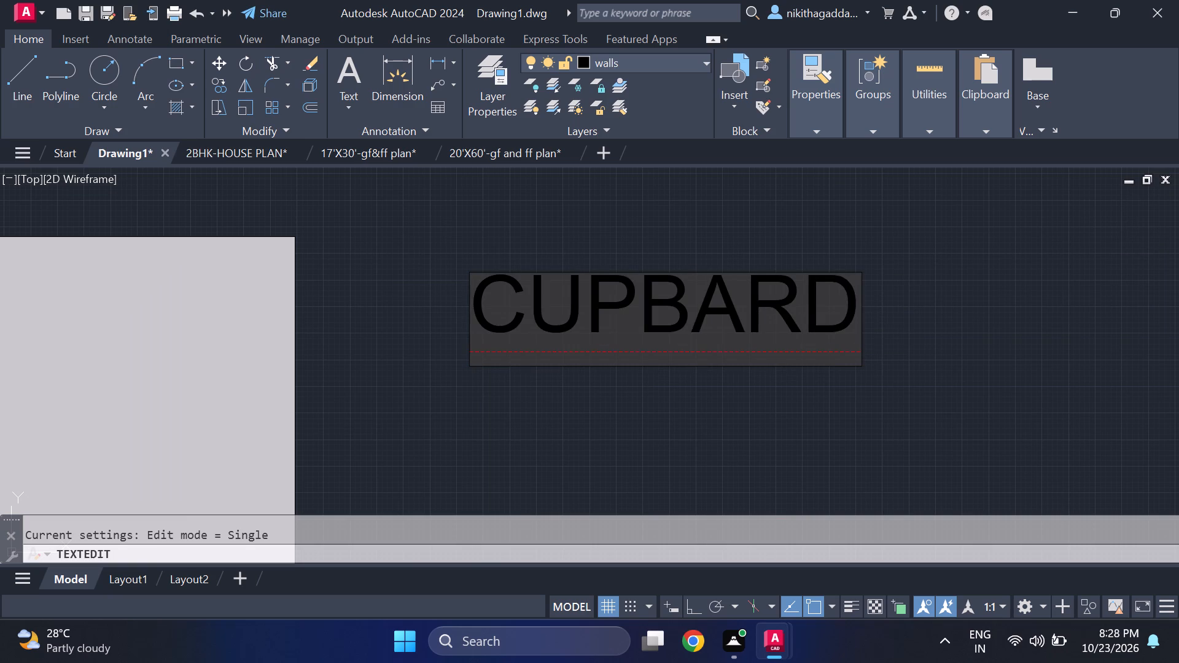
key(0)
key(BackSpace)
key(o)
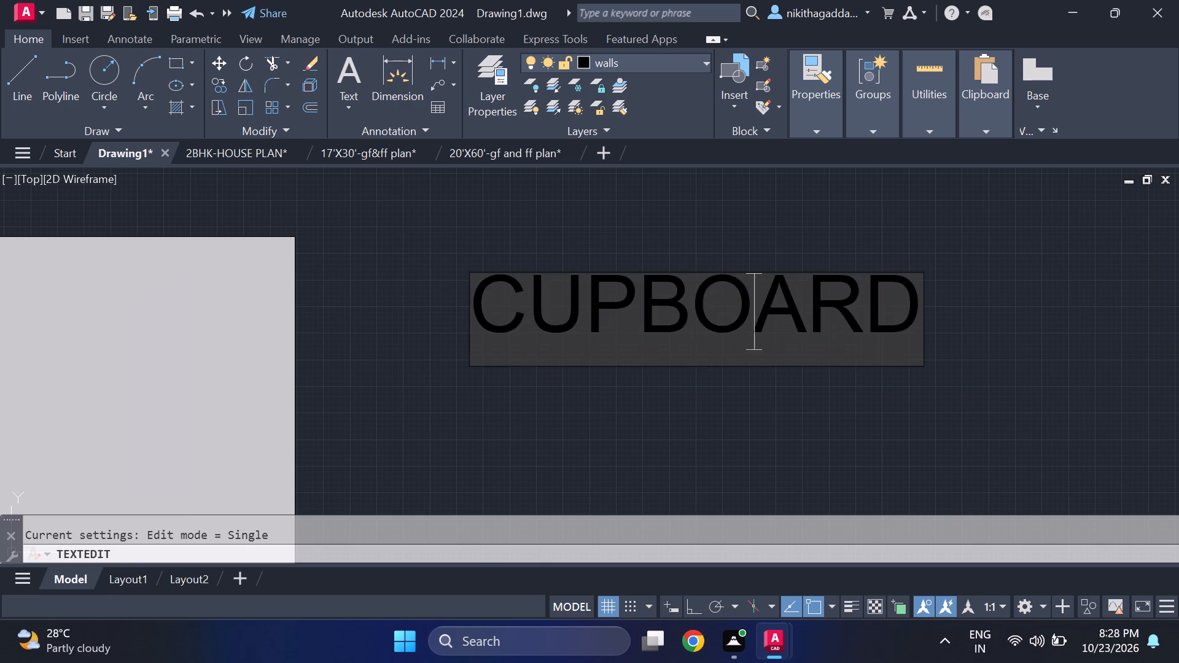
key(Return)
Copy the CUPBOARD label into the wide divided section of the L-shaped utility counter, next to the wall shared with the breakfast counter.
scroll(744, 311, down, 2)
drag(811, 262, 804, 266)
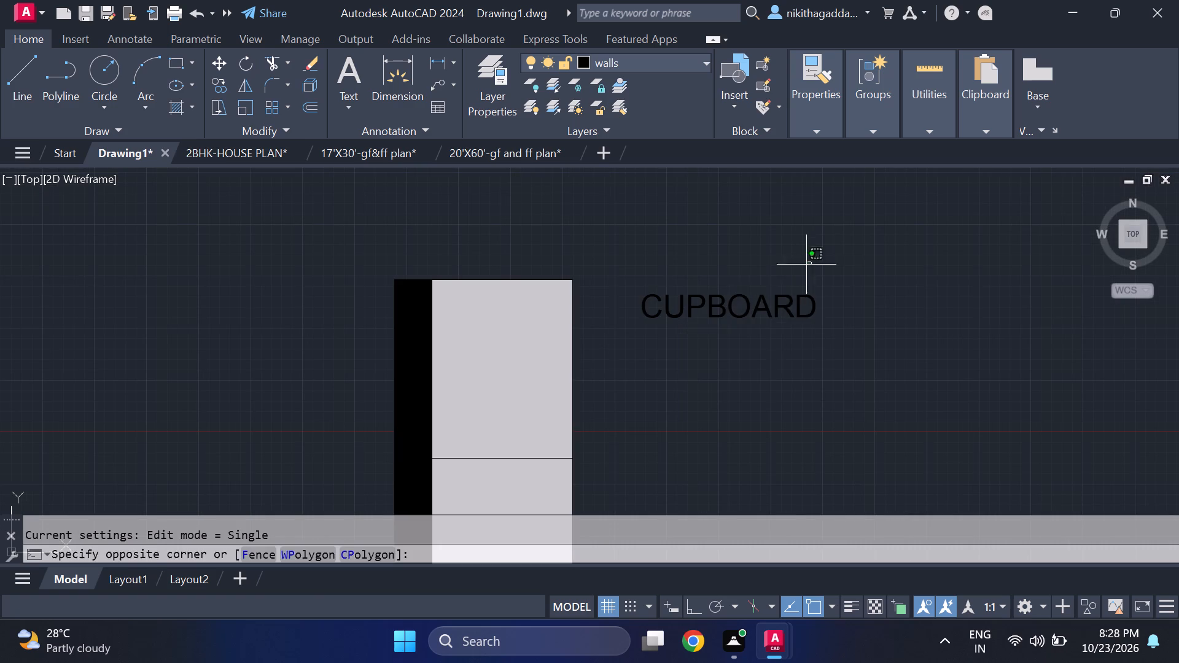
click(709, 335)
text(CO)
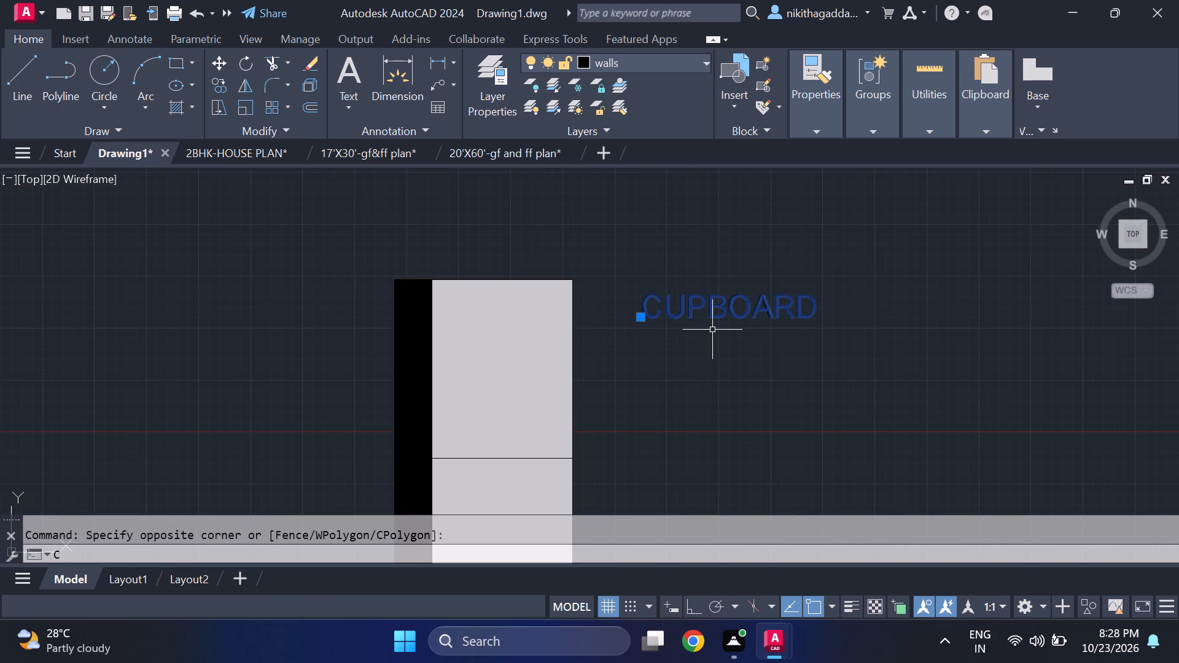
key(Return)
drag(642, 331, 648, 317)
scroll(658, 306, down, 1)
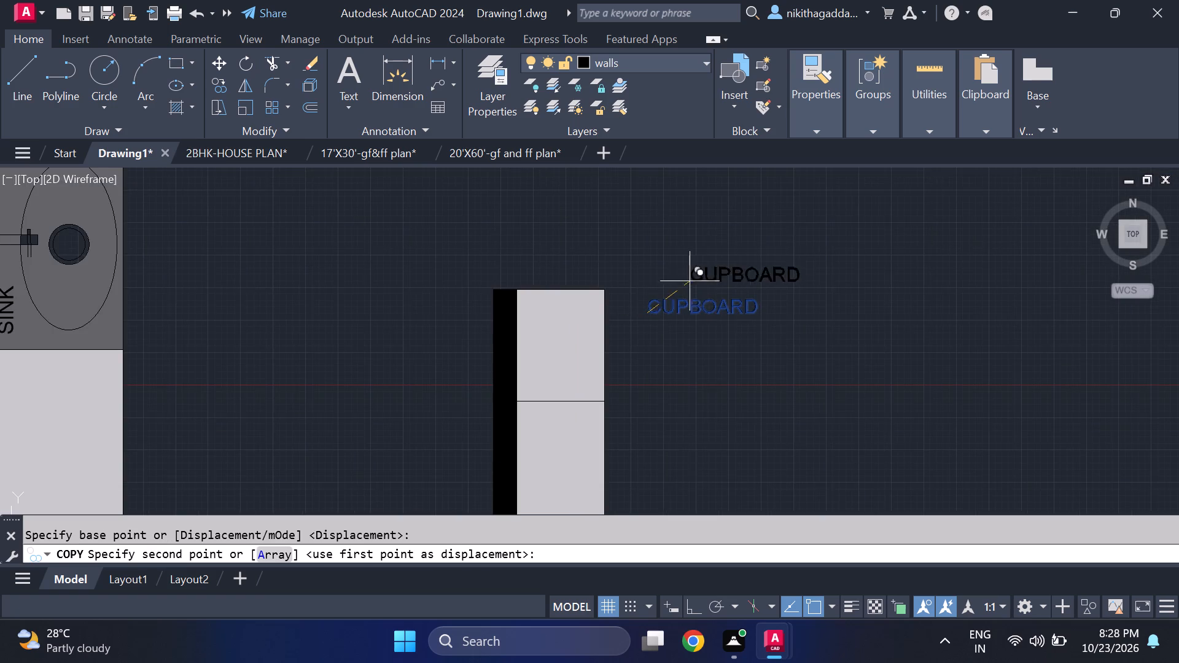
scroll(815, 179, down, 3)
scroll(667, 375, up, 3)
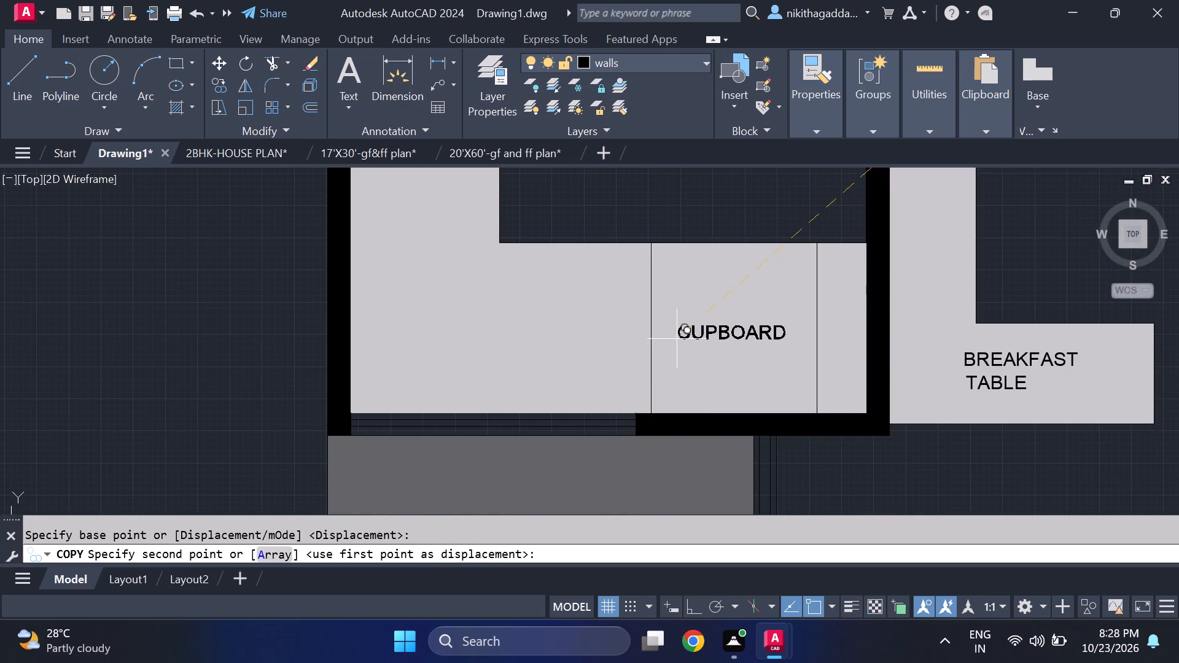
click(677, 338)
scroll(860, 291, down, 4)
scroll(943, 241, up, 1)
middle_drag(943, 241, 881, 293)
scroll(881, 294, up, 1)
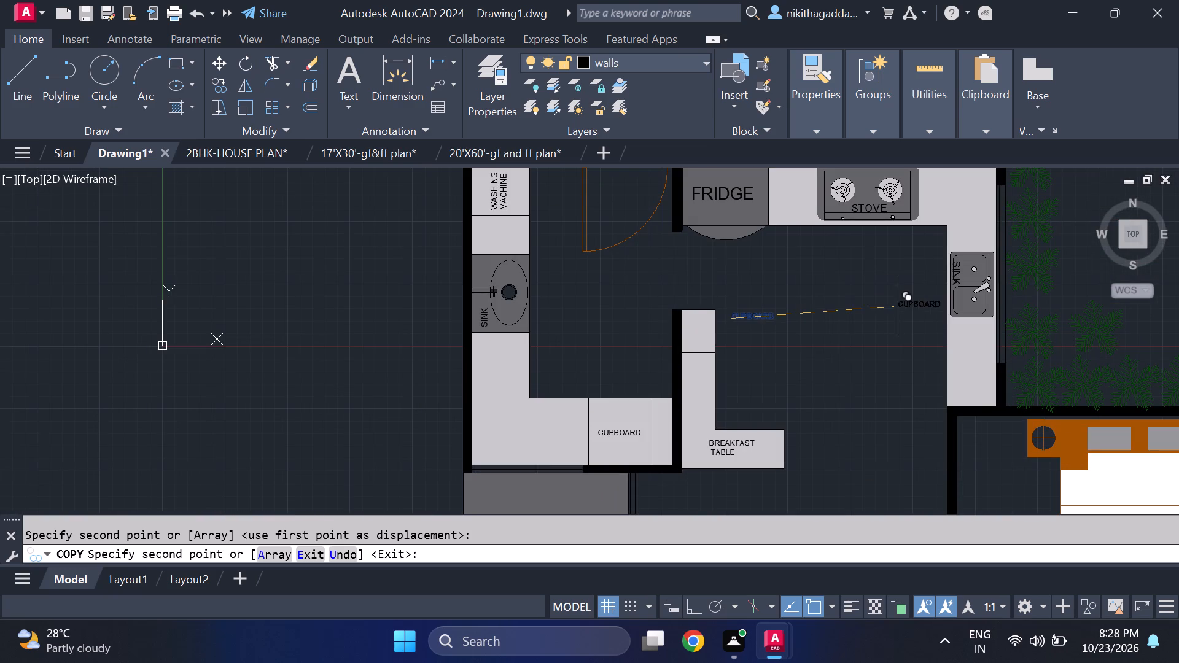
key(Escape)
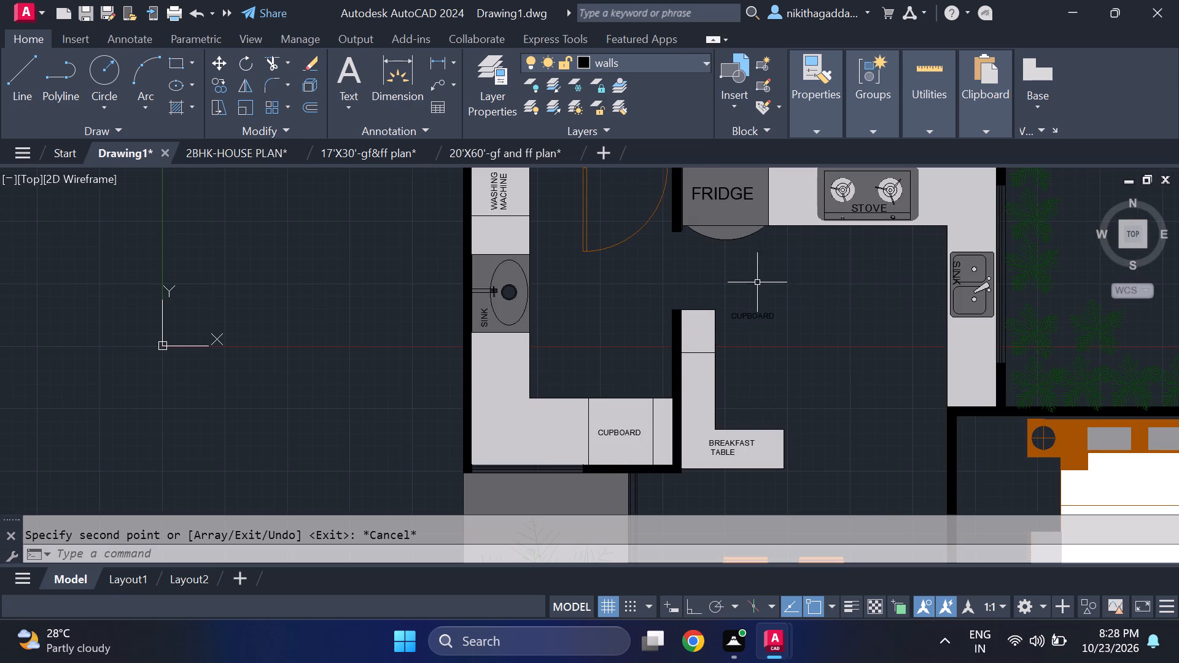
Scale the CUPBOARD label on the kitchen floor freehand from its lower-left corner, to slightly under nine-tenths of its size.
click(785, 285)
click(761, 324)
text(SCAL)
key(e)
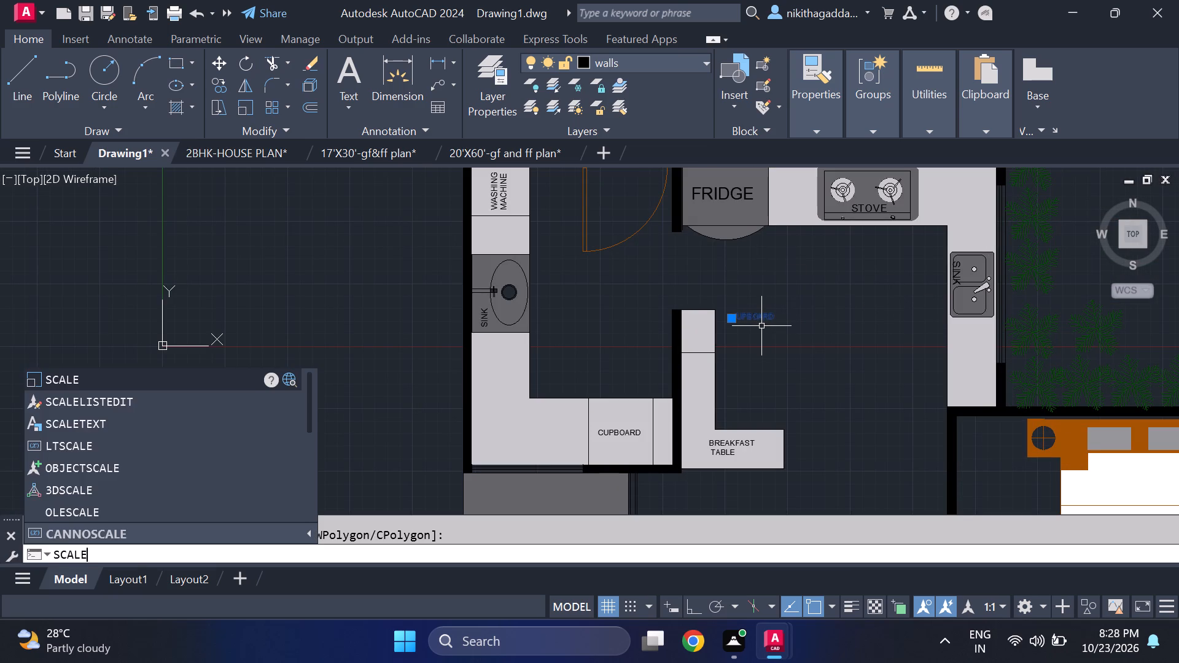
key(Return)
scroll(761, 325, up, 1)
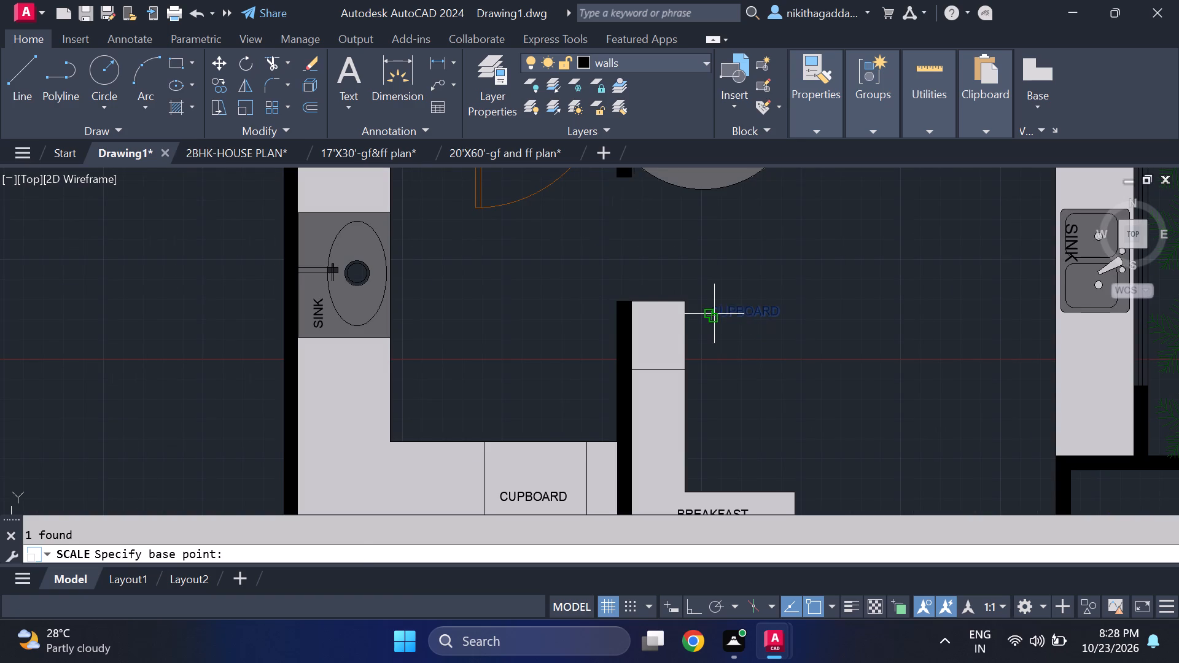
click(714, 314)
scroll(714, 314, up, 2)
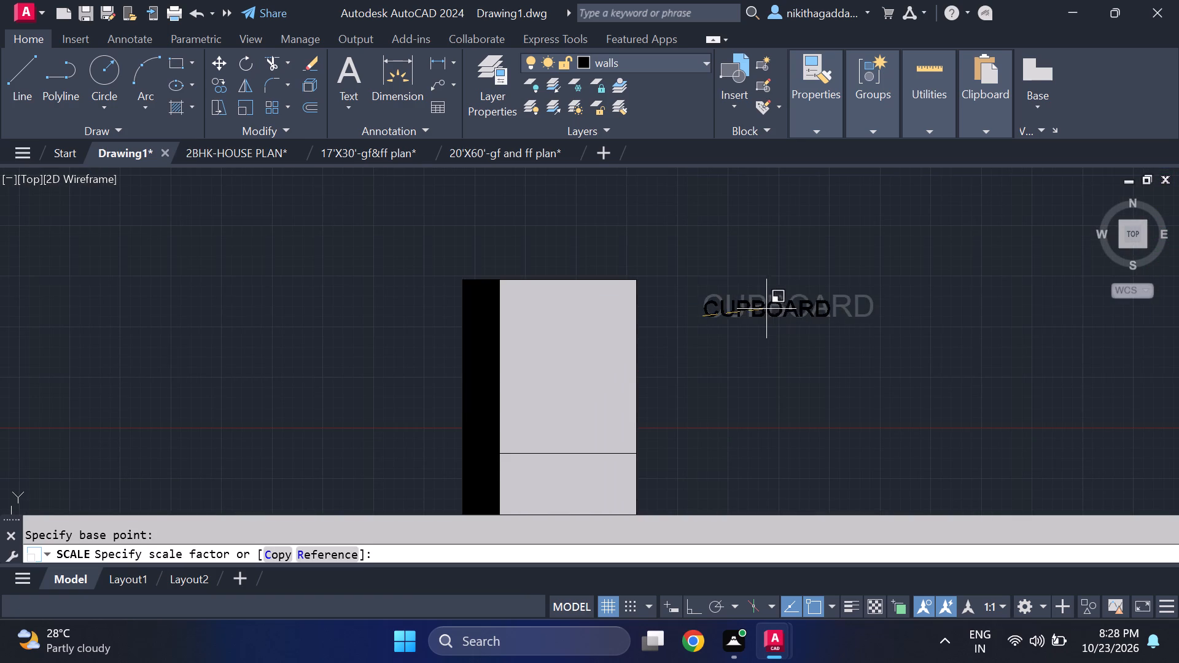
scroll(765, 310, up, 2)
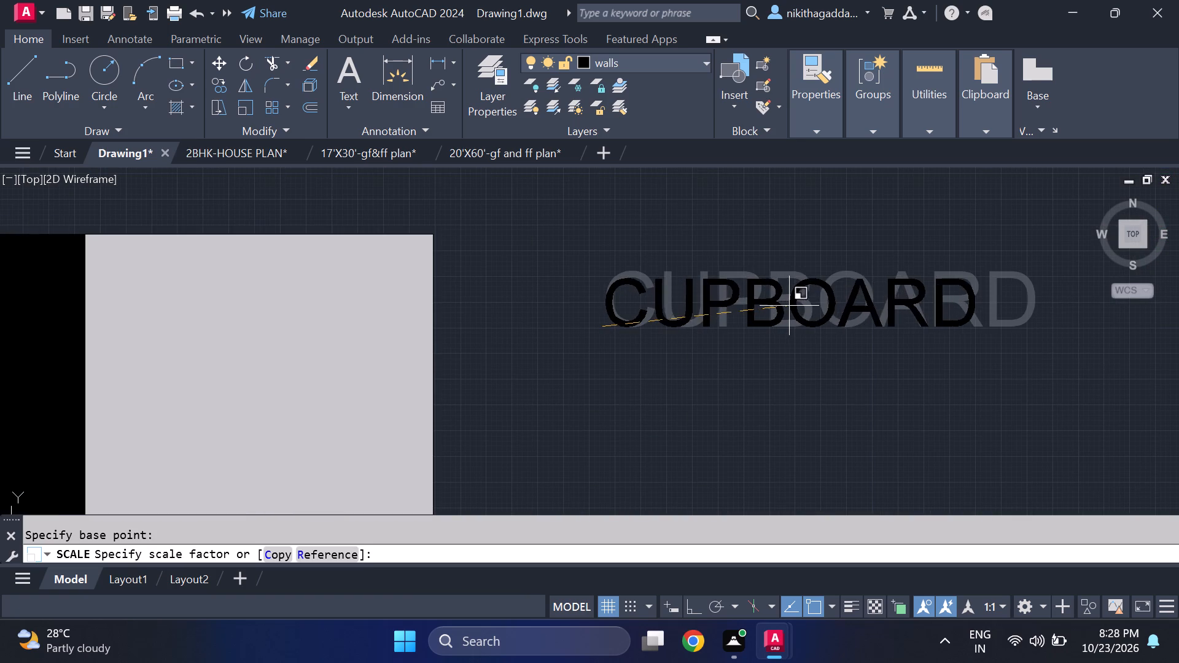
click(793, 304)
Copy the scaled CUPBOARD label into the small end section of the breakfast counter, starting at the adjoining wall's face.
click(858, 282)
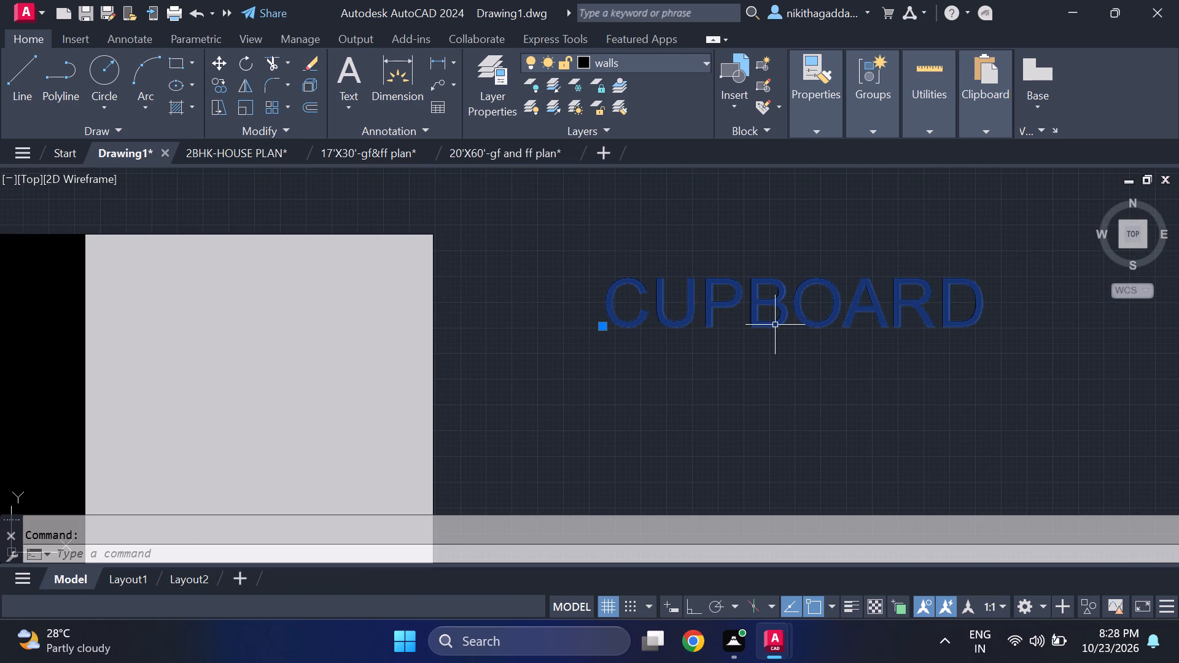
text(CO)
key(Return)
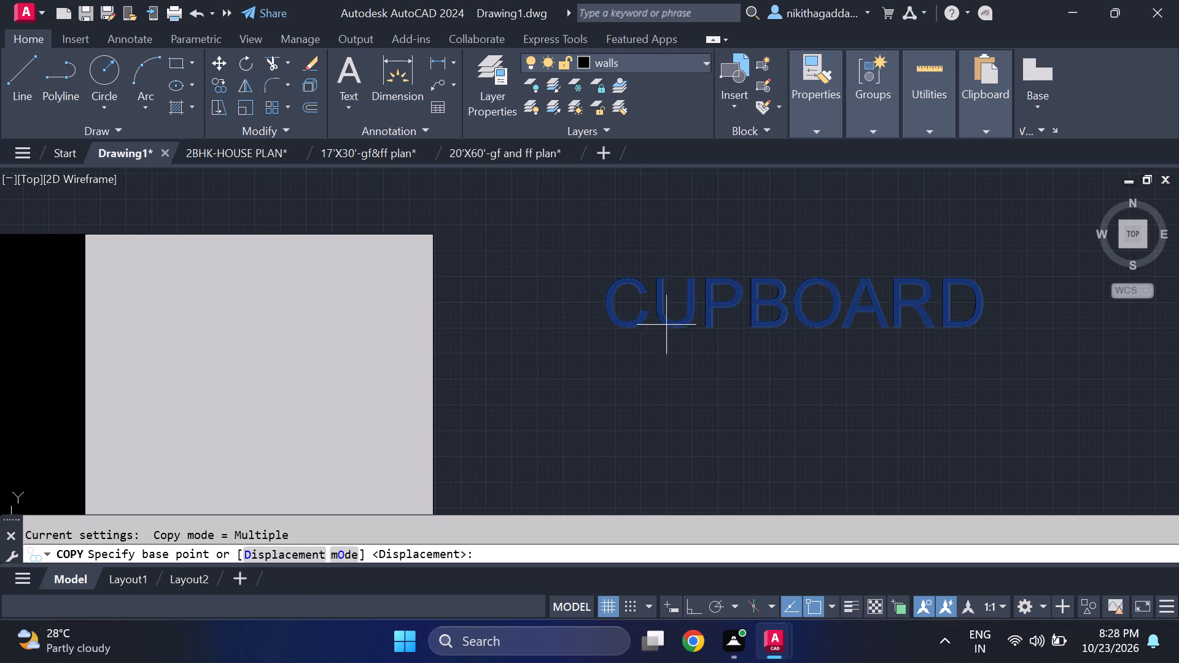
click(599, 335)
middle_drag(135, 416, 482, 371)
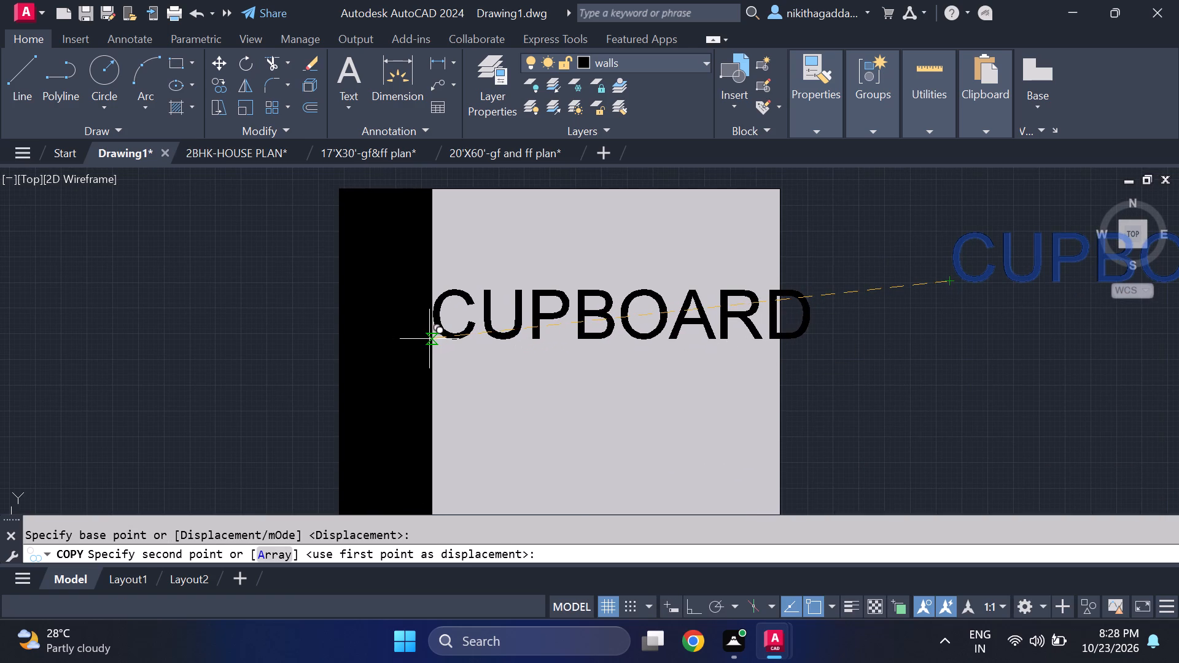
click(429, 339)
scroll(511, 309, down, 2)
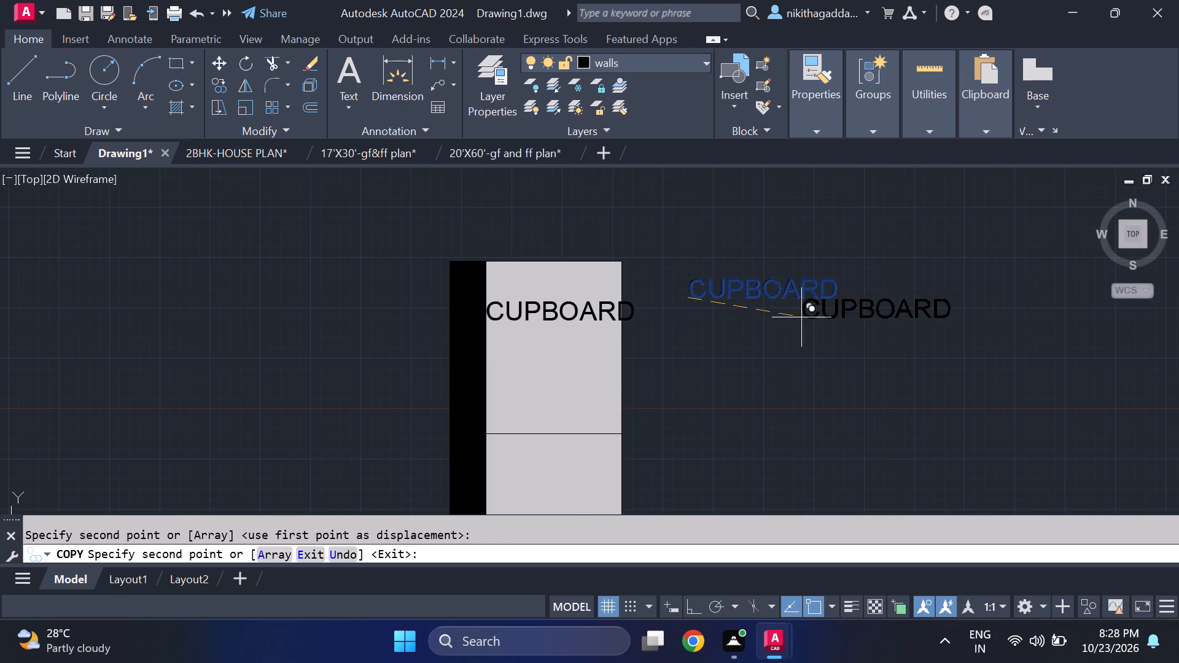
key(Escape)
Delete the leftover CUPBOARD label on the open kitchen floor.
scroll(831, 307, down, 2)
click(840, 273)
click(787, 321)
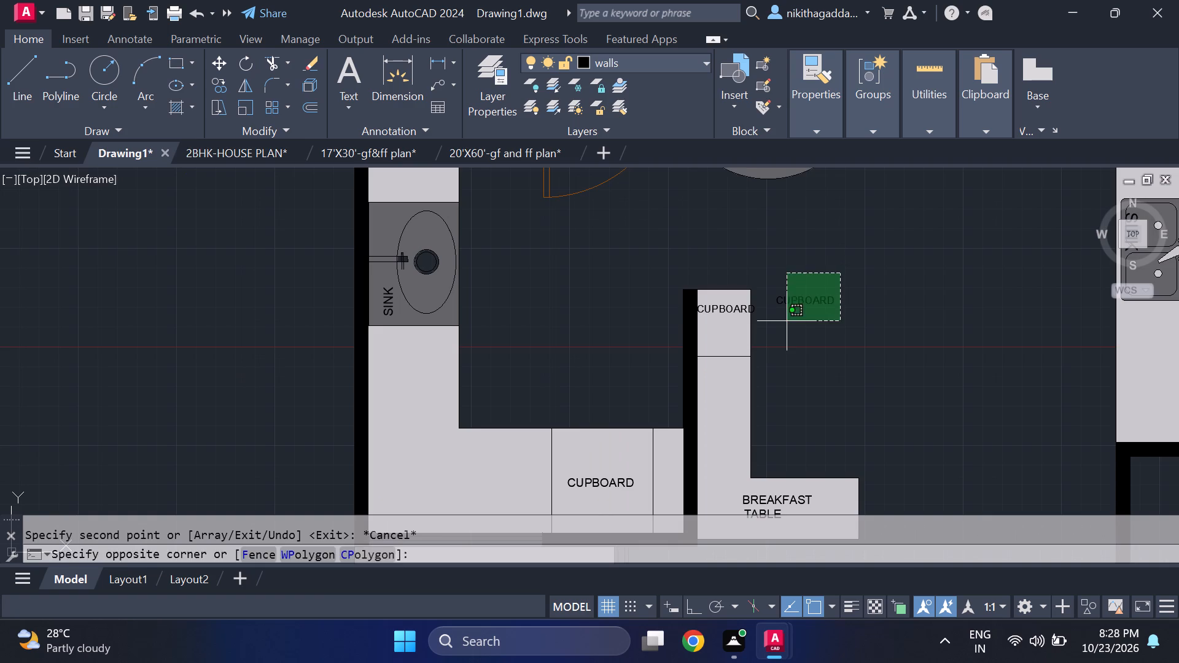
key(Delete)
Look over the labels and furniture in the utility, kitchen, dining and bedroom areas of the plan.
scroll(829, 352, down, 3)
scroll(841, 354, up, 2)
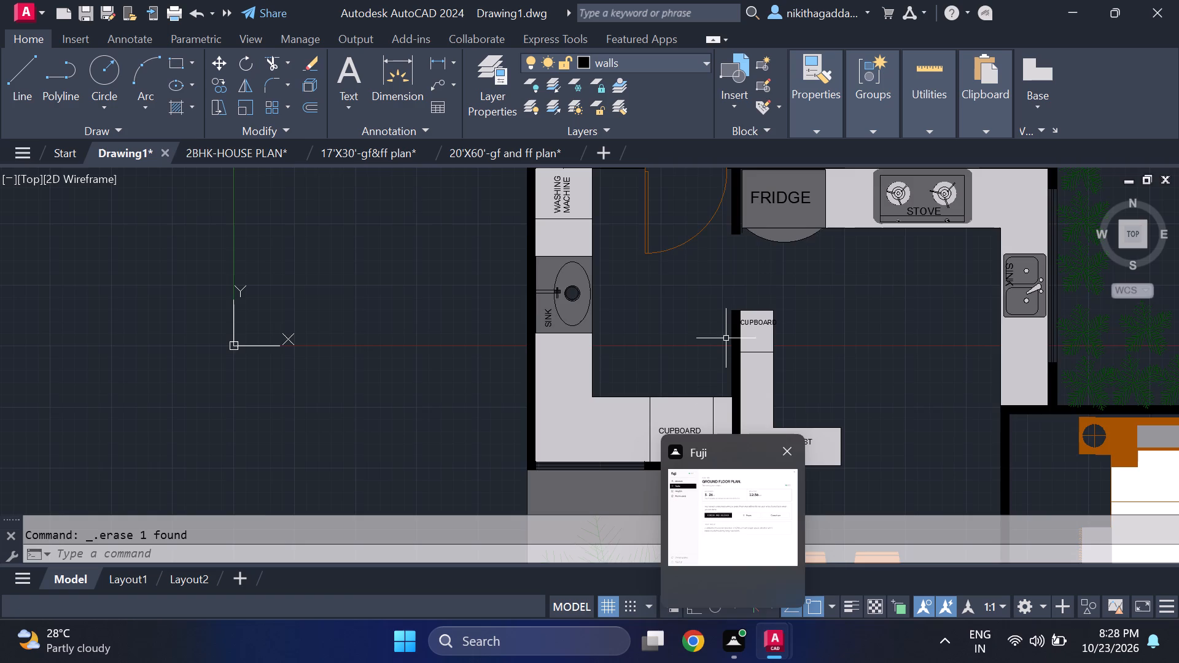
scroll(723, 328, down, 1)
scroll(723, 328, up, 2)
middle_drag(749, 368, 701, 299)
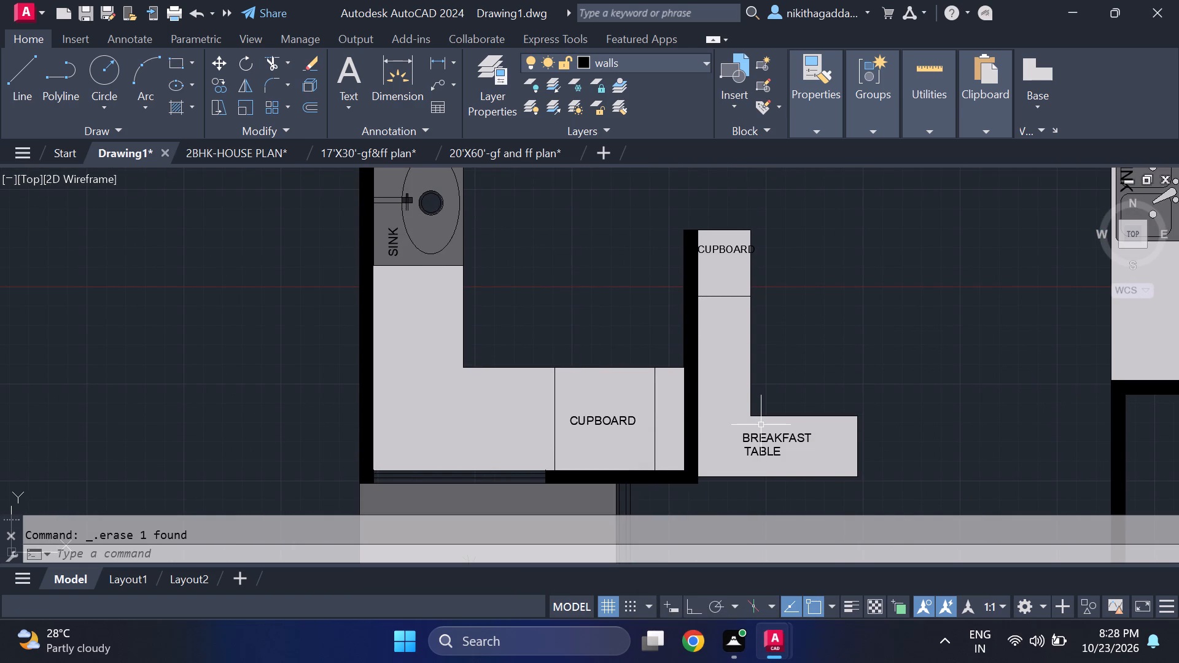
scroll(786, 424, down, 2)
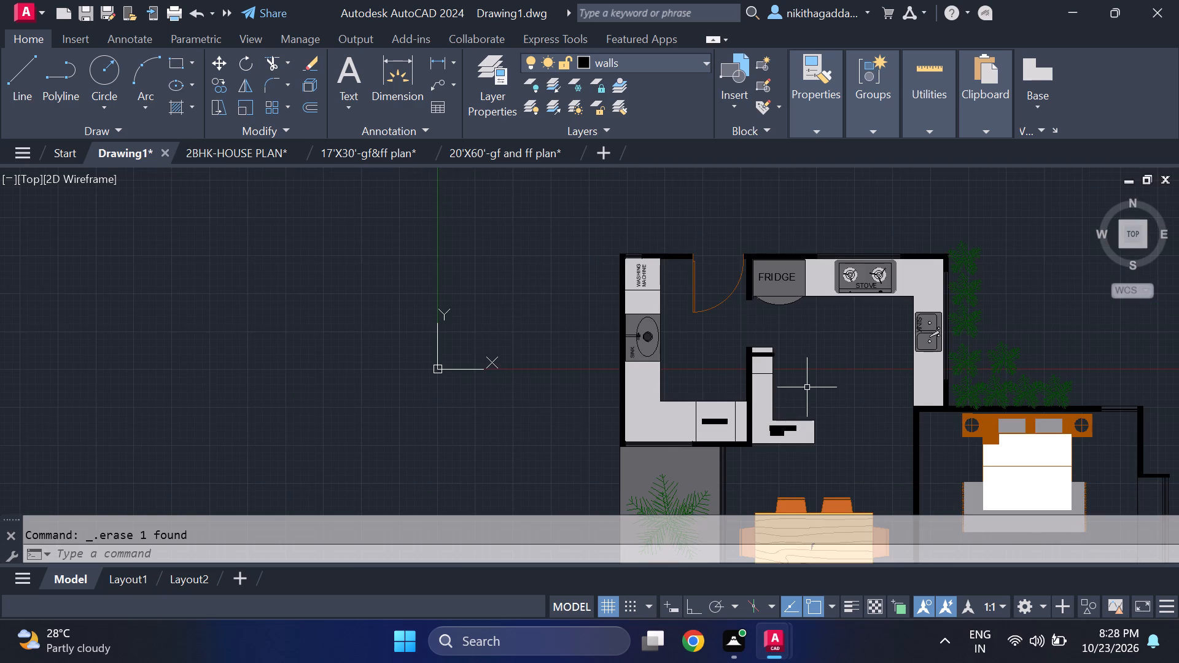
middle_drag(807, 384, 751, 355)
scroll(733, 347, up, 1)
middle_drag(733, 348, 498, 350)
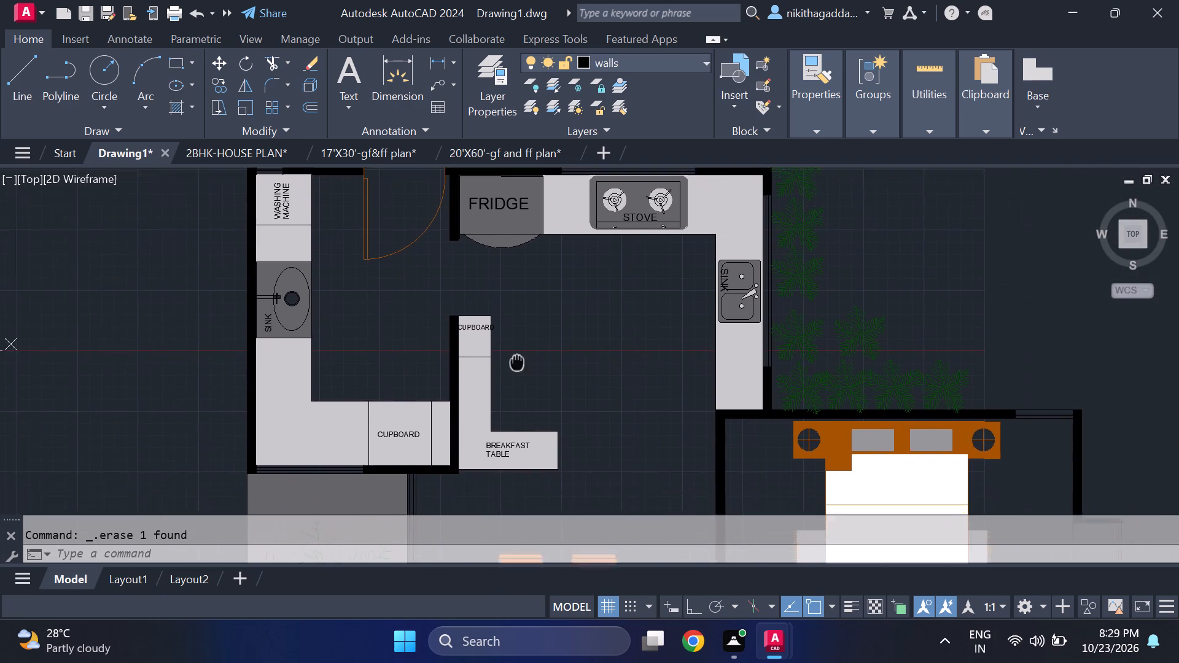
middle_drag(498, 350, 483, 331)
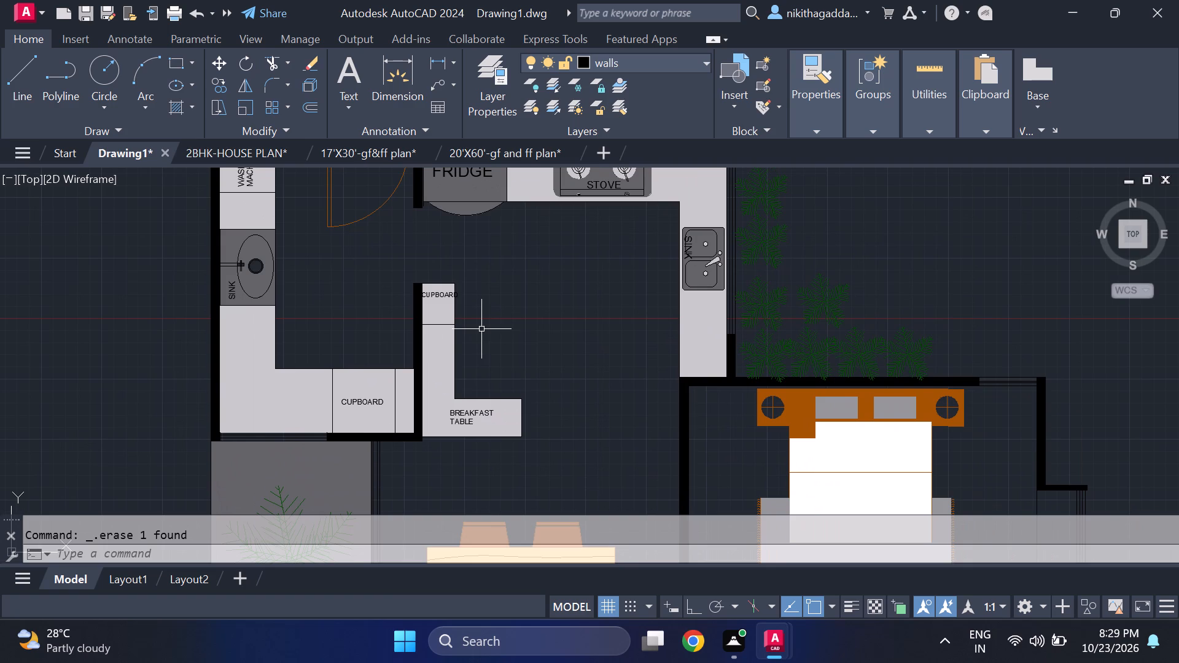
middle_drag(484, 335, 470, 324)
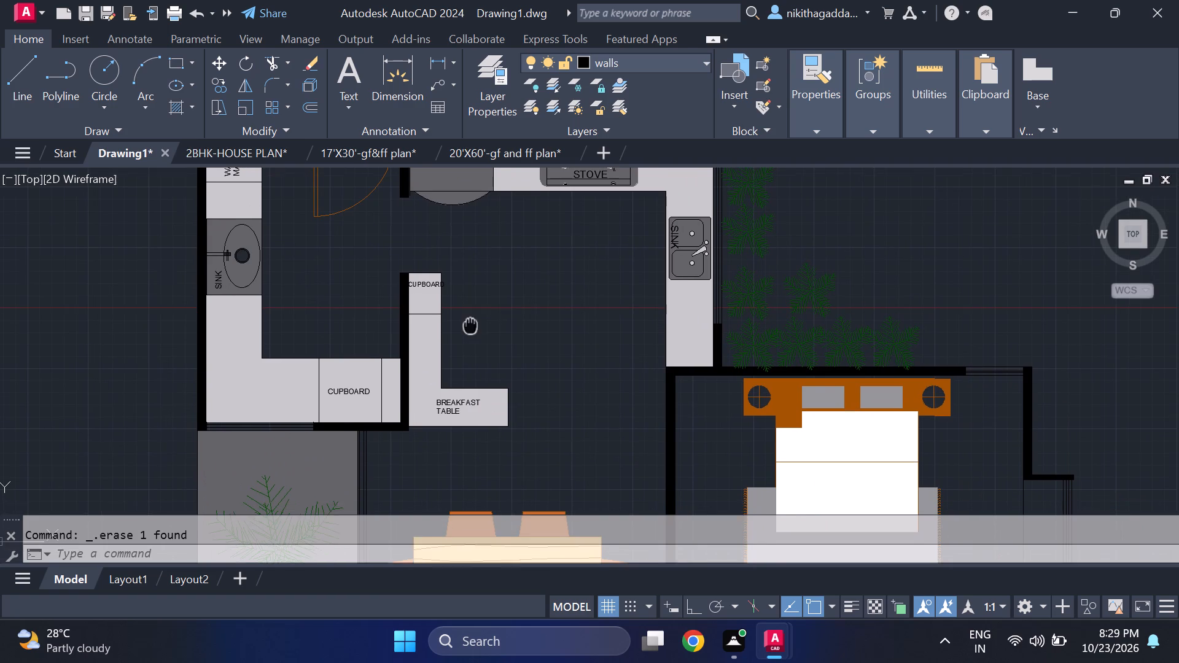
middle_drag(470, 324, 470, 323)
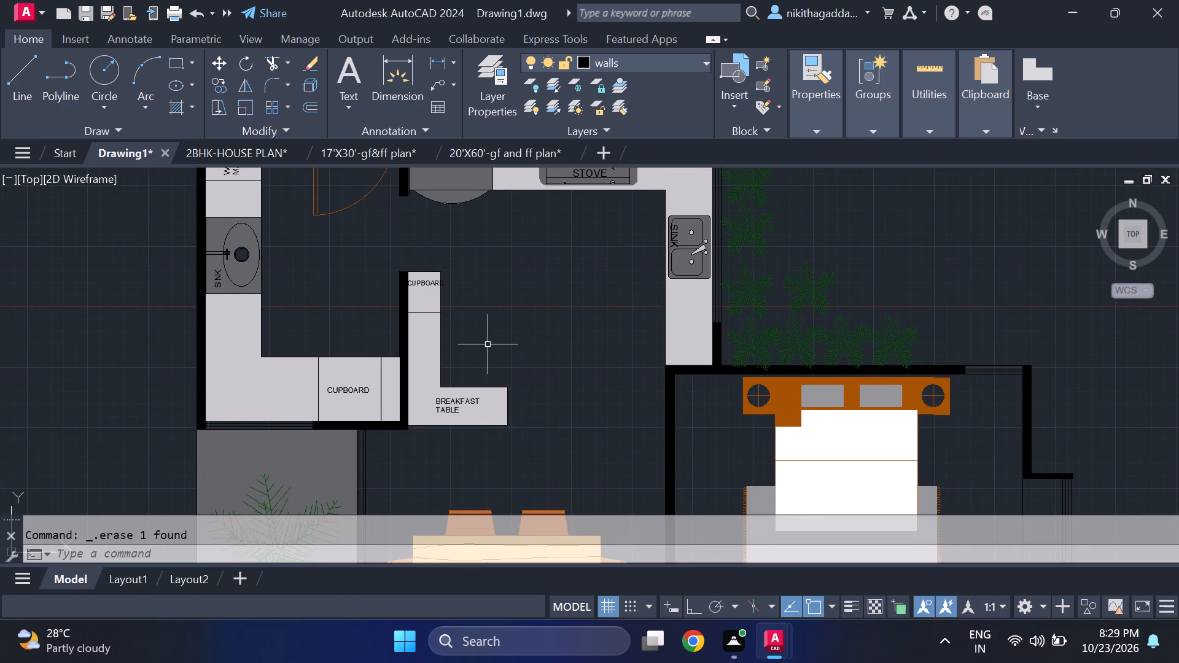
middle_drag(490, 333, 496, 347)
scroll(500, 334, down, 1)
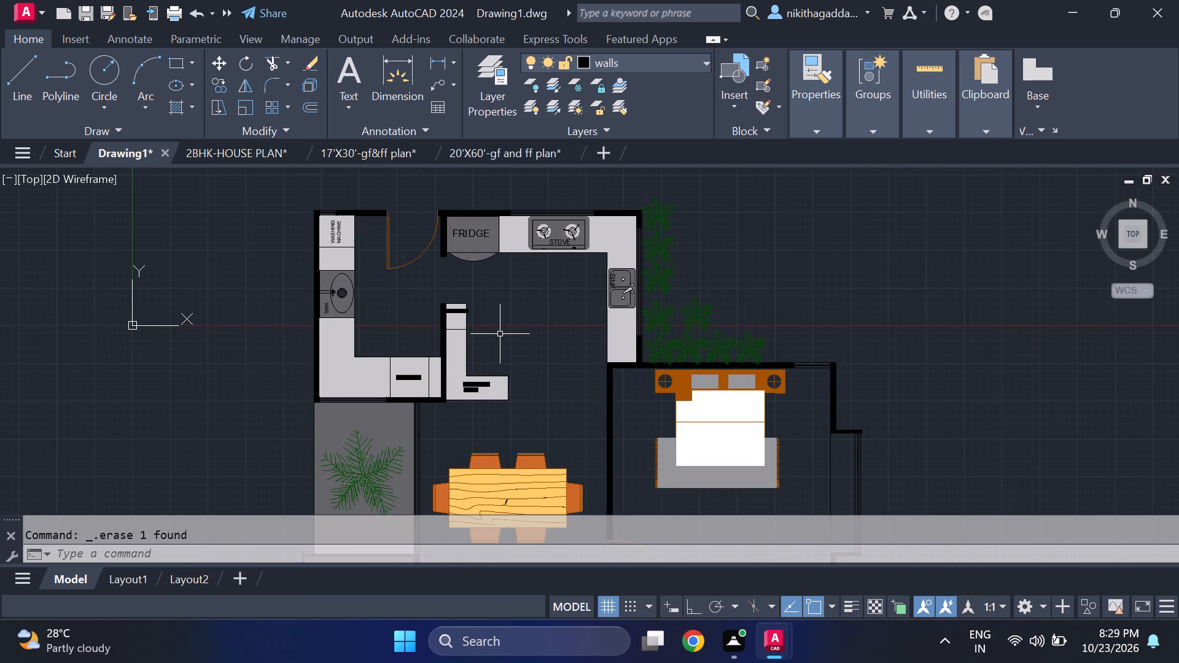
scroll(513, 366, up, 2)
middle_drag(513, 366, 519, 253)
scroll(513, 366, up, 1)
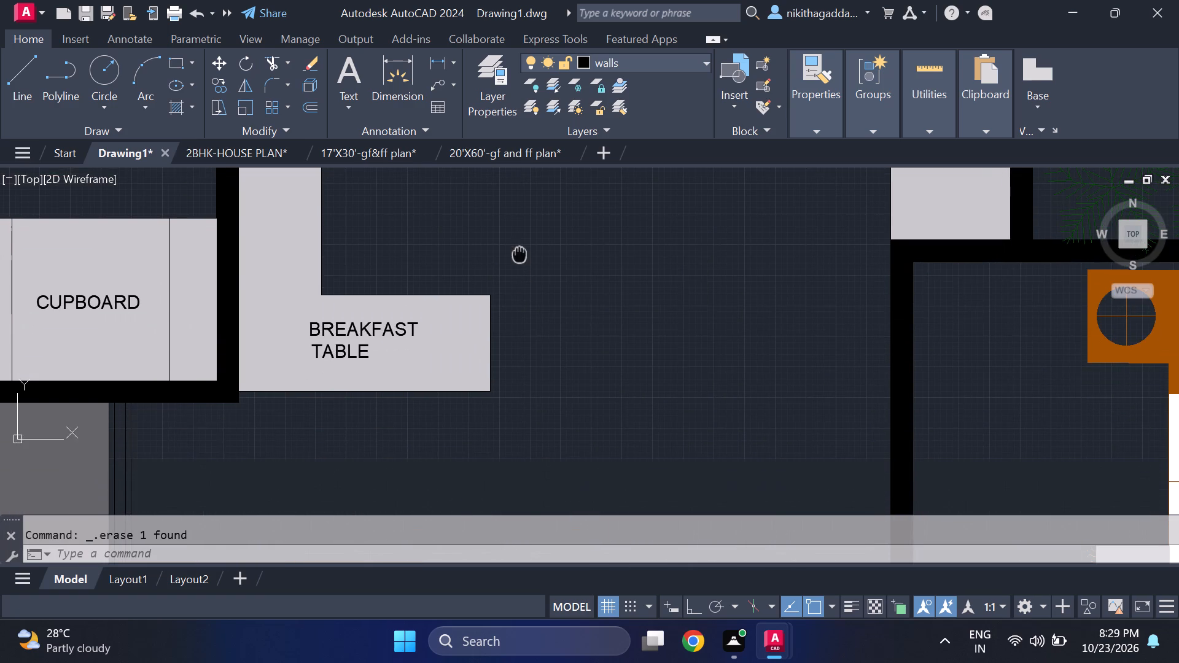
scroll(521, 267, down, 2)
middle_drag(527, 278, 526, 245)
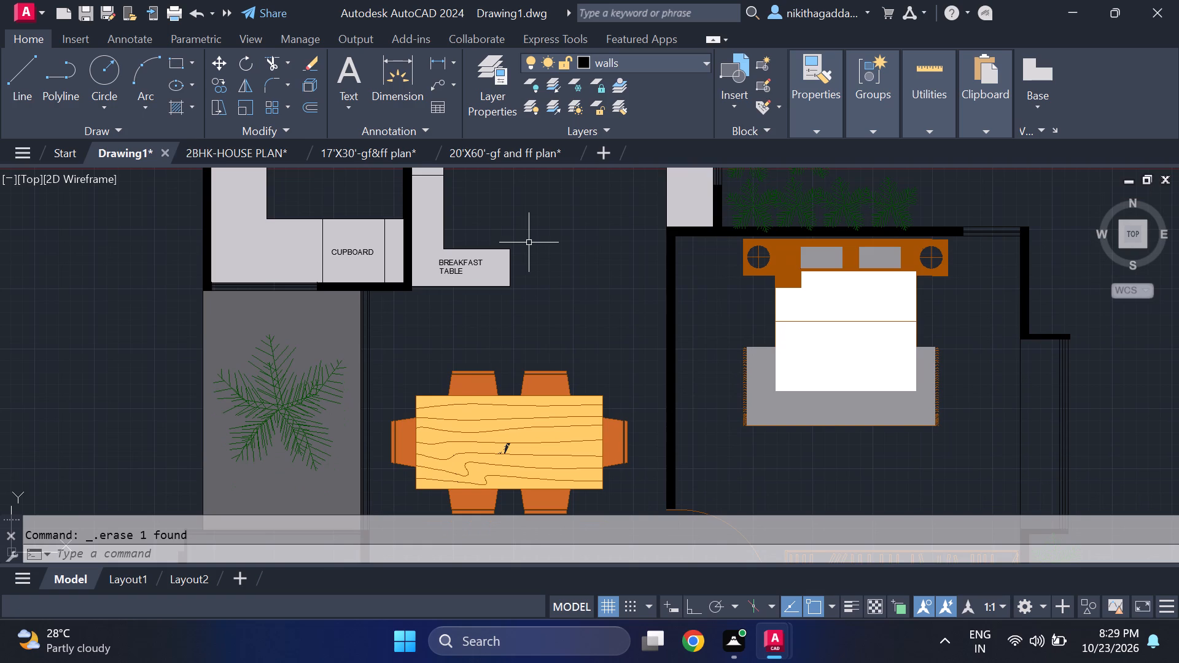
middle_click(521, 374)
scroll(527, 377, down, 1)
middle_drag(523, 436, 525, 365)
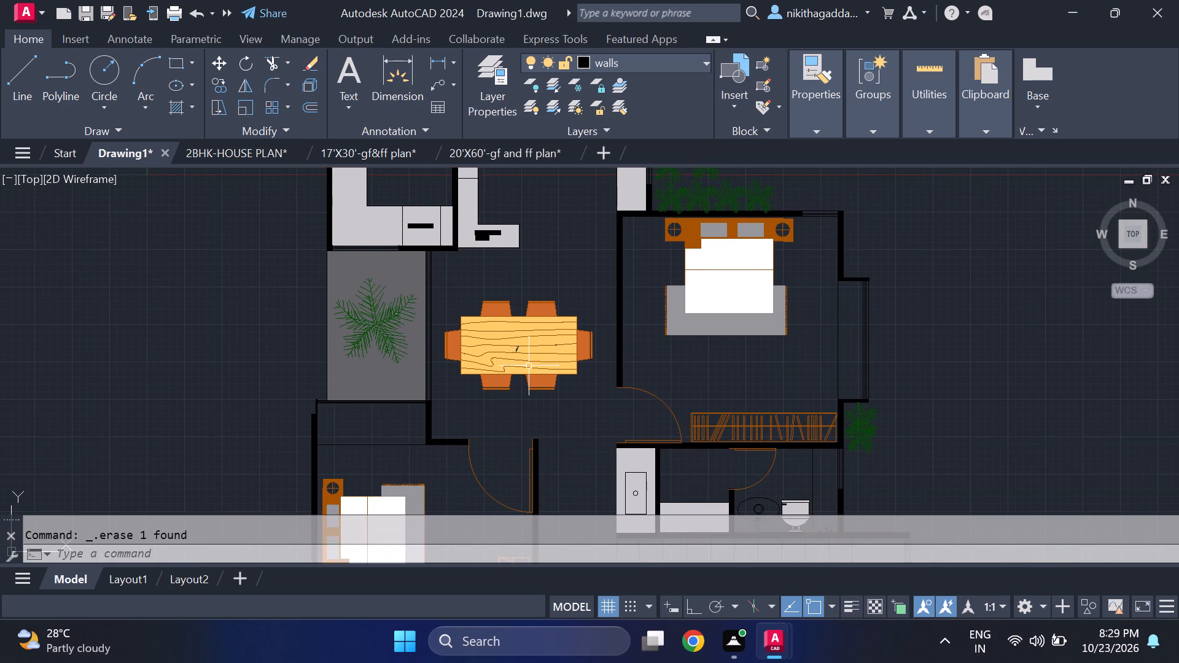
middle_drag(531, 371, 589, 451)
scroll(585, 422, up, 1)
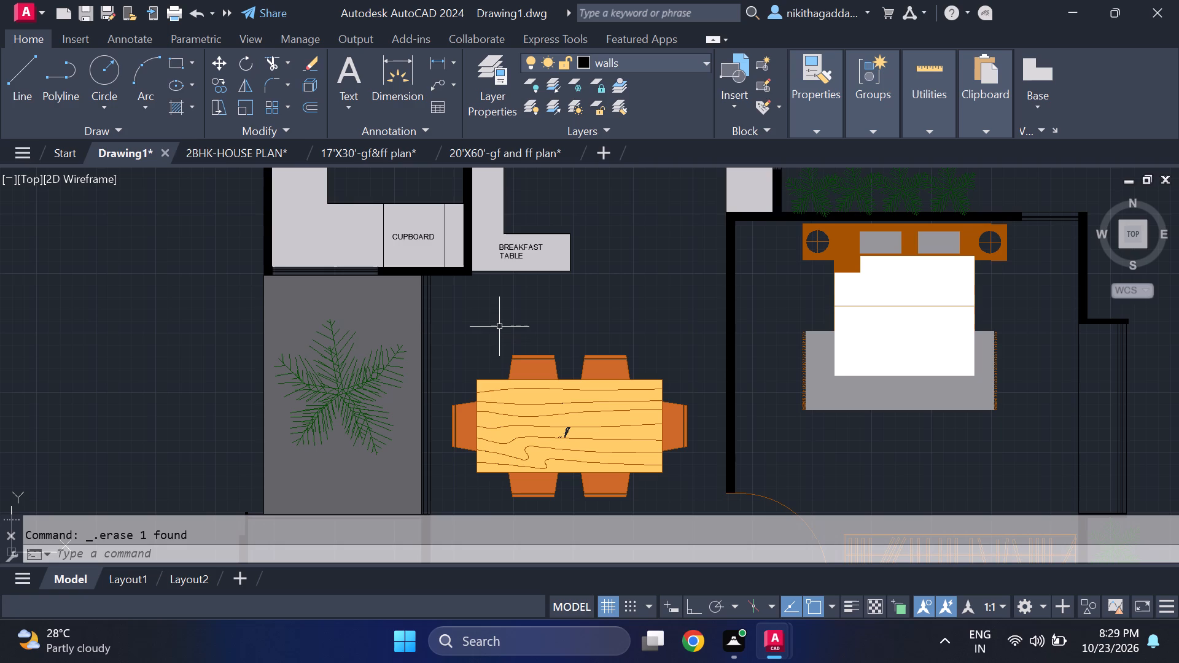
middle_drag(504, 329, 650, 262)
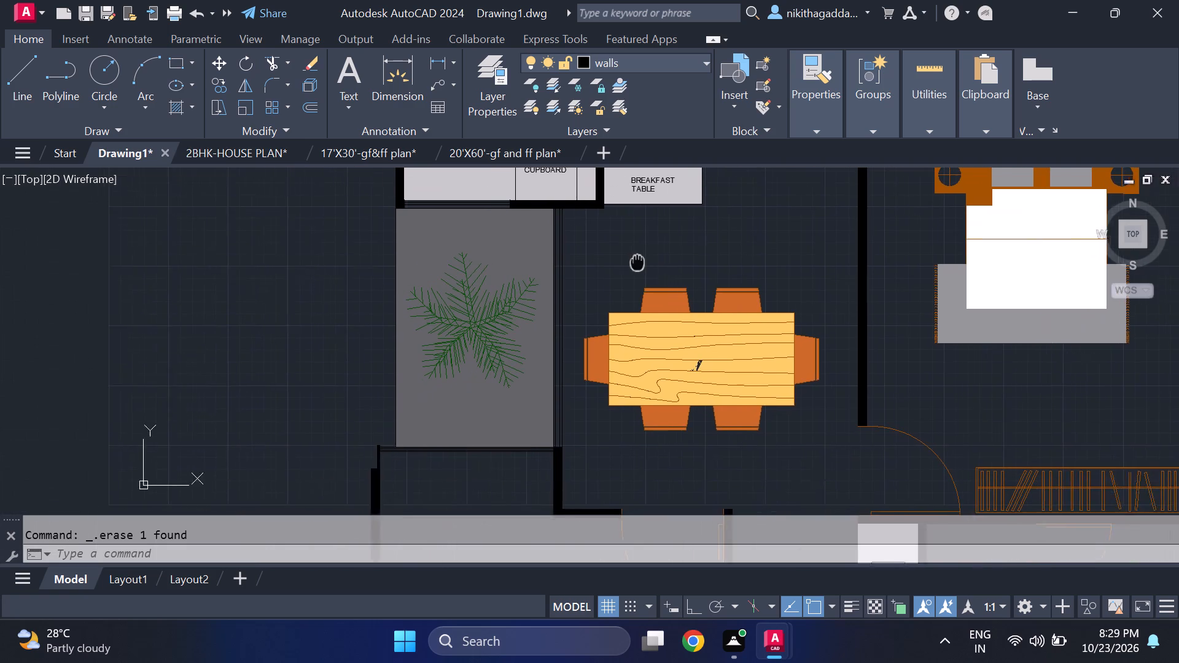
middle_drag(650, 262, 658, 262)
scroll(655, 266, down, 1)
middle_drag(634, 350, 564, 412)
scroll(634, 350, up, 1)
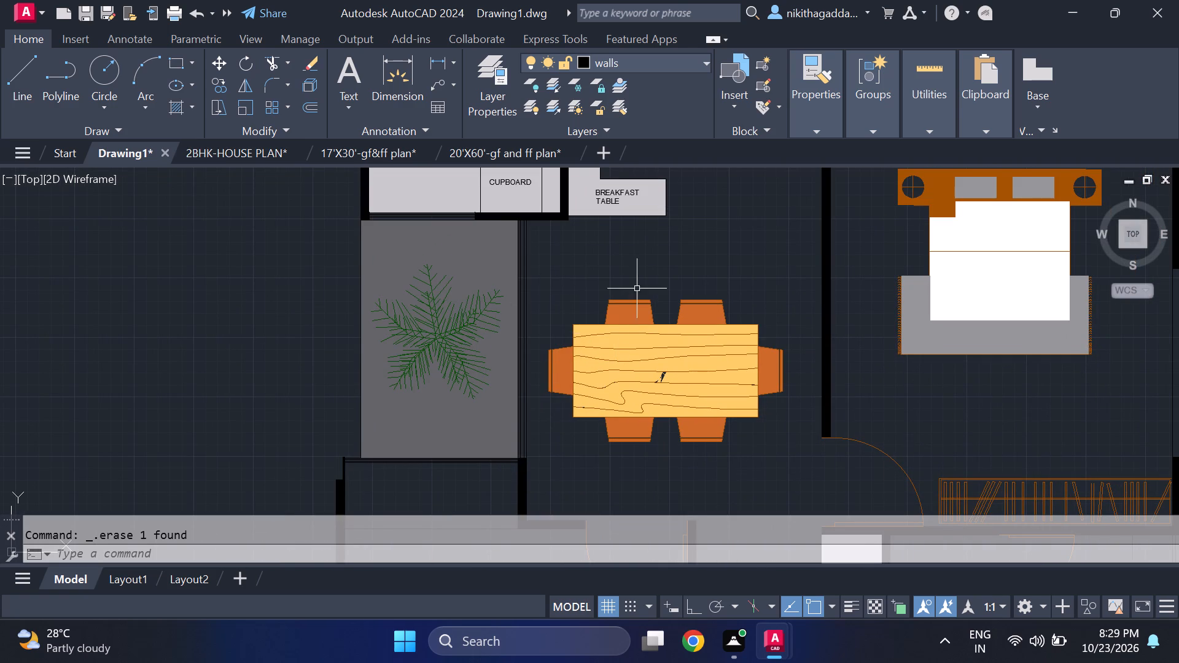
Copy the two-line BREAKFAST TABLE label onto the open kitchen floor and onto the utility floor near the sink.
middle_drag(639, 278, 674, 368)
scroll(634, 299, up, 1)
middle_drag(650, 339, 671, 402)
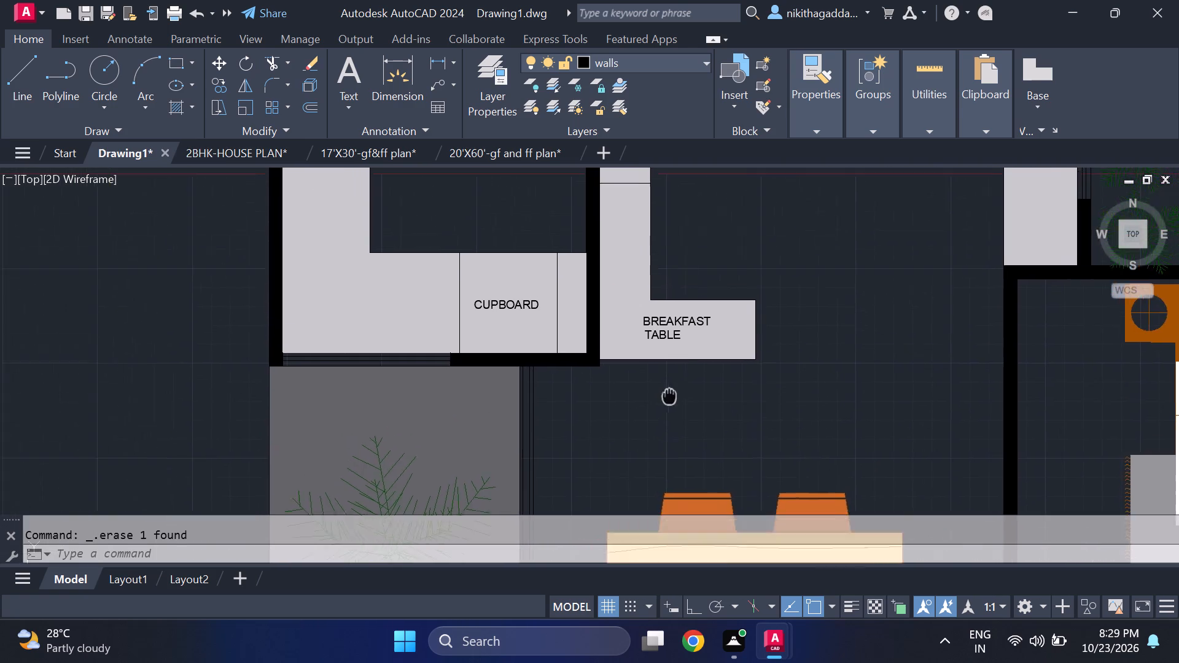
middle_drag(671, 402, 674, 428)
scroll(666, 427, up, 1)
middle_drag(667, 368, 659, 461)
scroll(660, 413, down, 2)
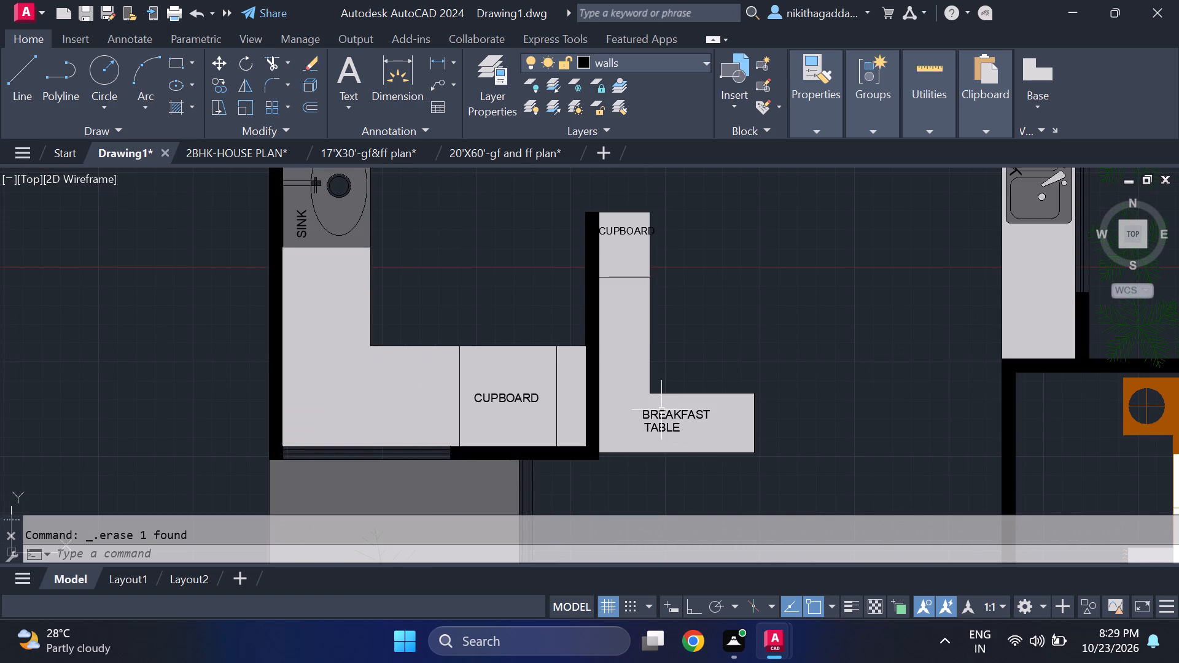
scroll(663, 410, up, 2)
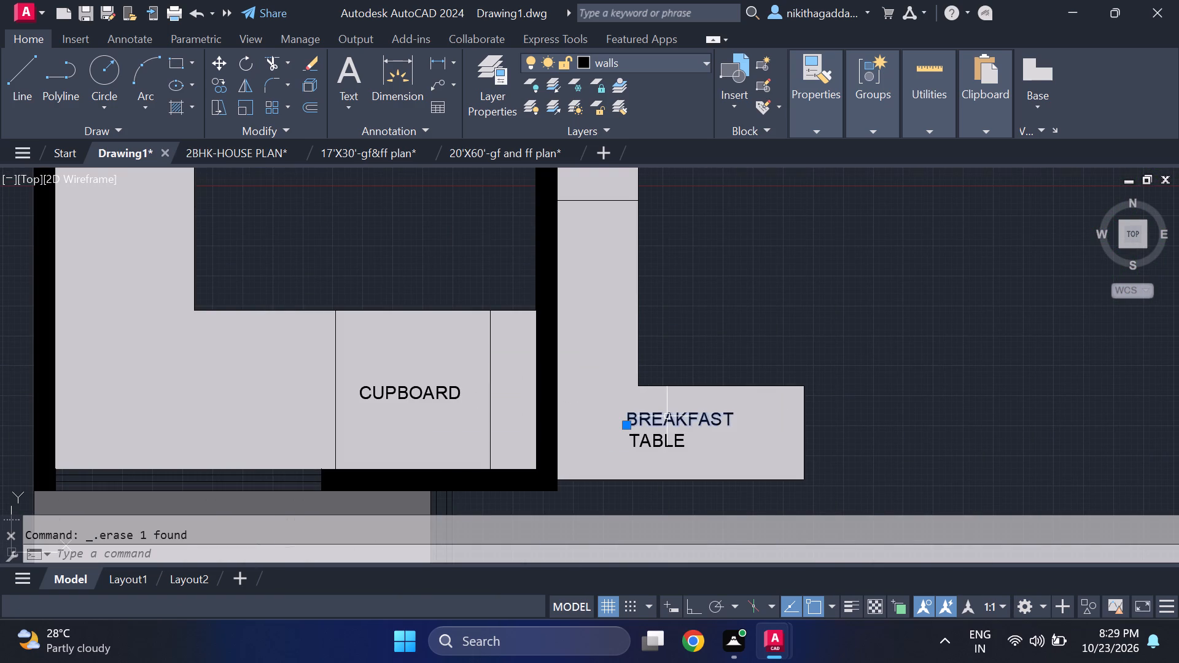
click(667, 416)
click(656, 442)
text(CO)
key(Return)
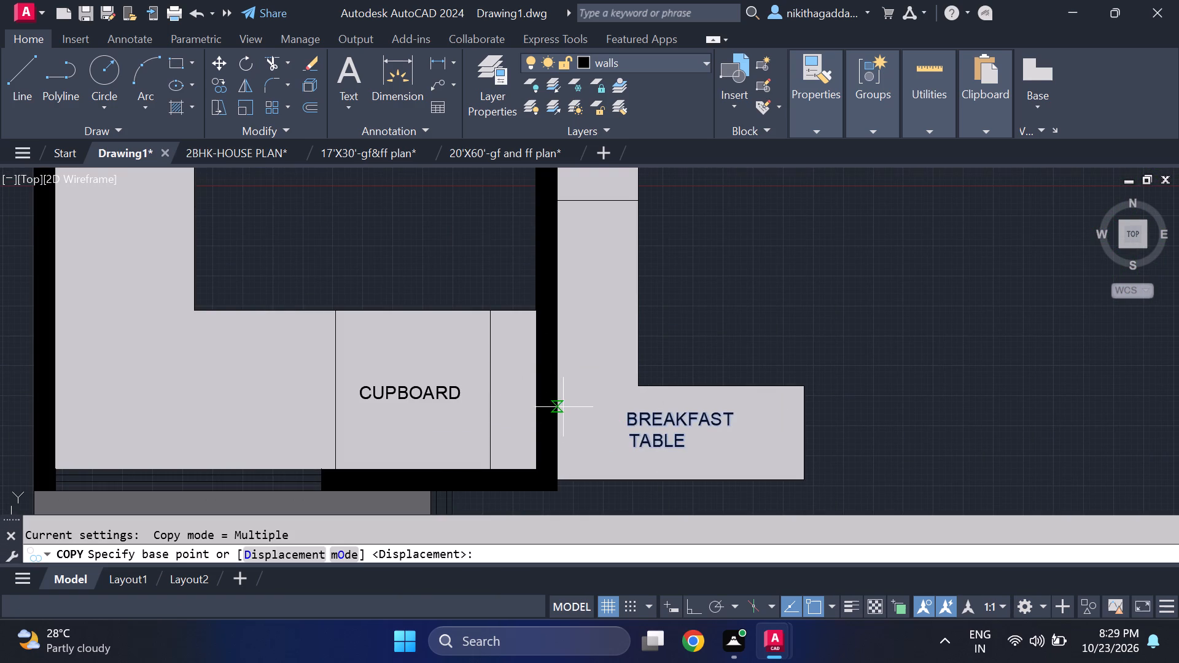
click(652, 422)
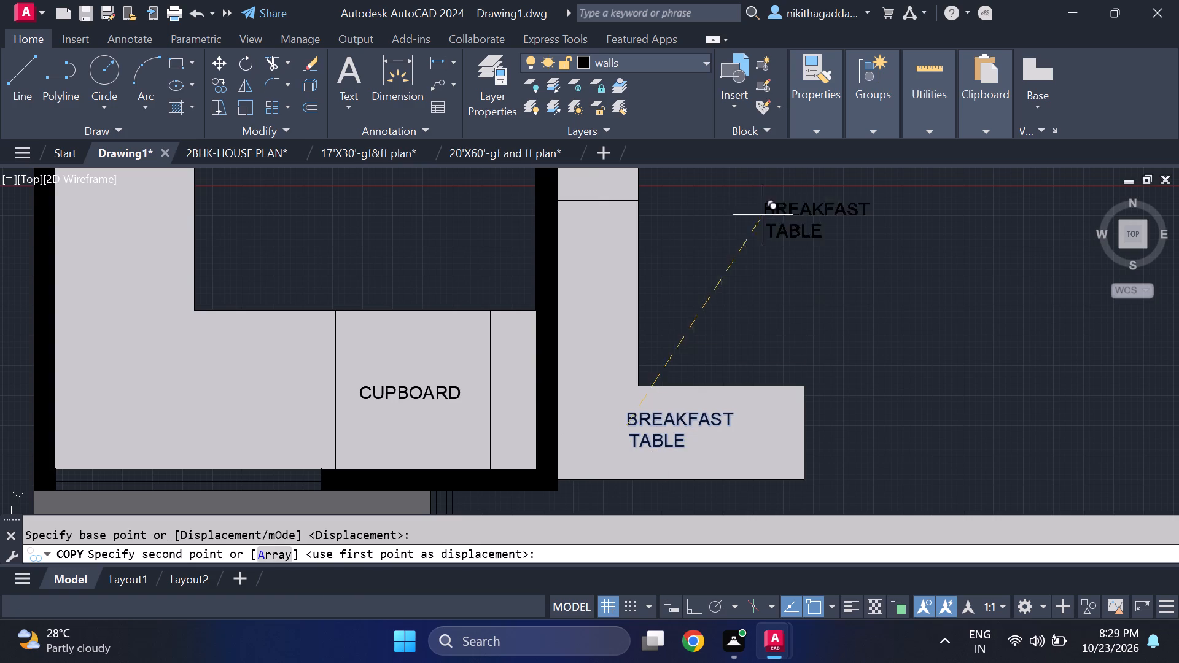
middle_drag(772, 222, 726, 428)
scroll(721, 419, down, 3)
scroll(725, 358, up, 2)
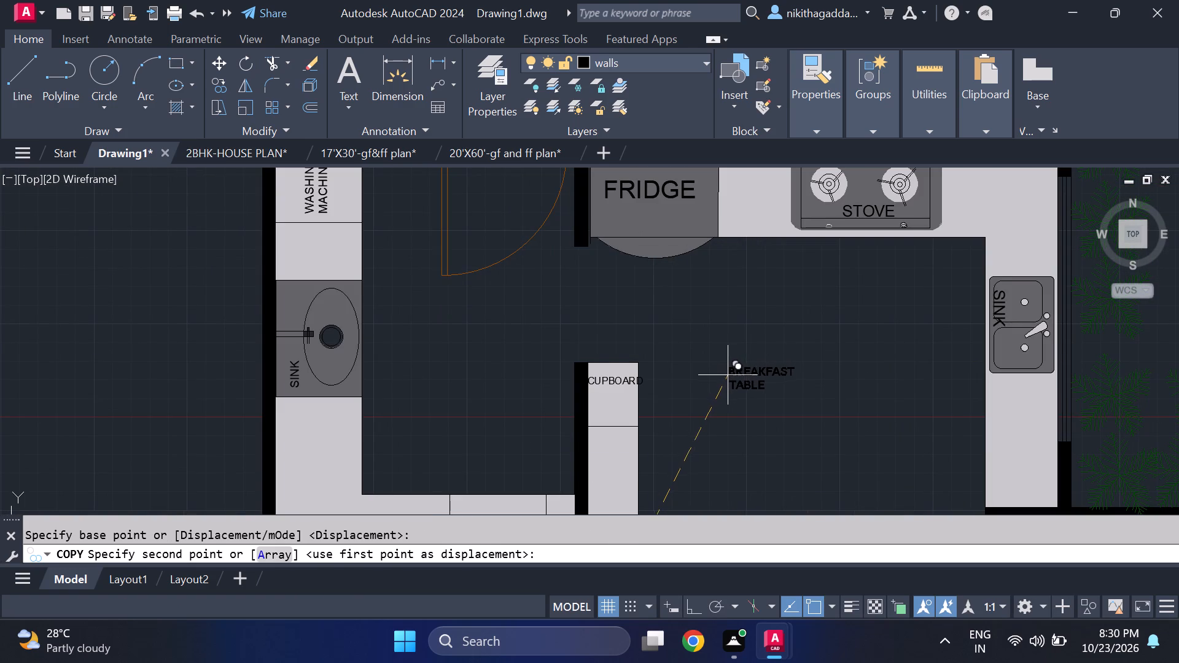
click(820, 376)
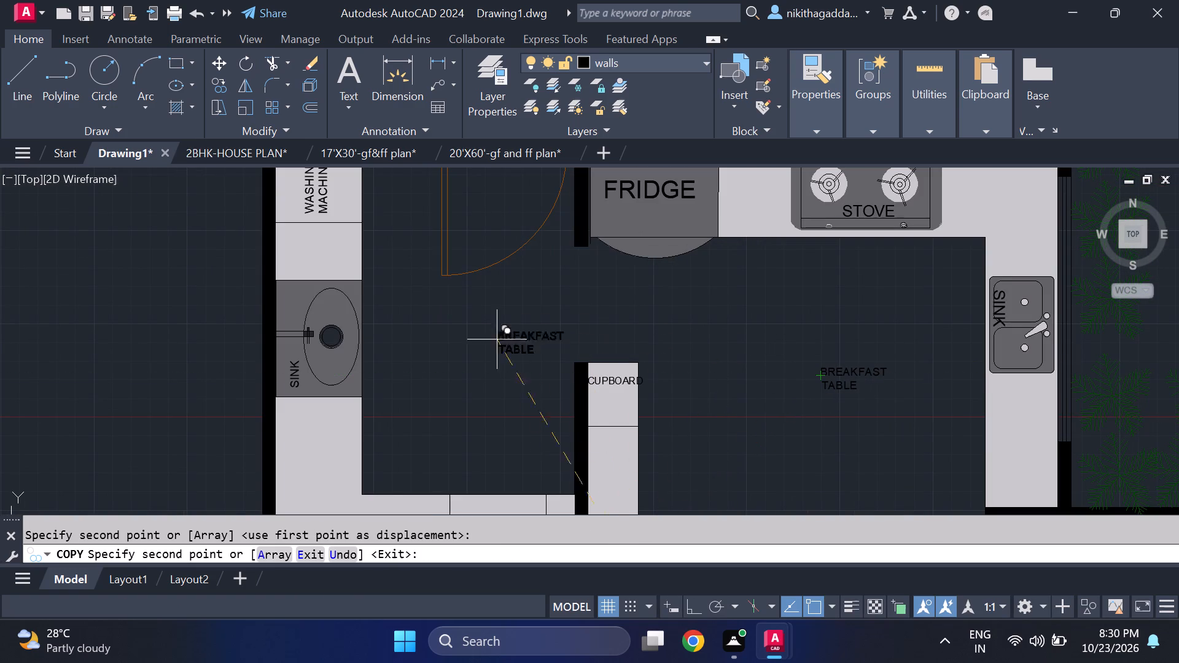
click(424, 328)
key(Escape)
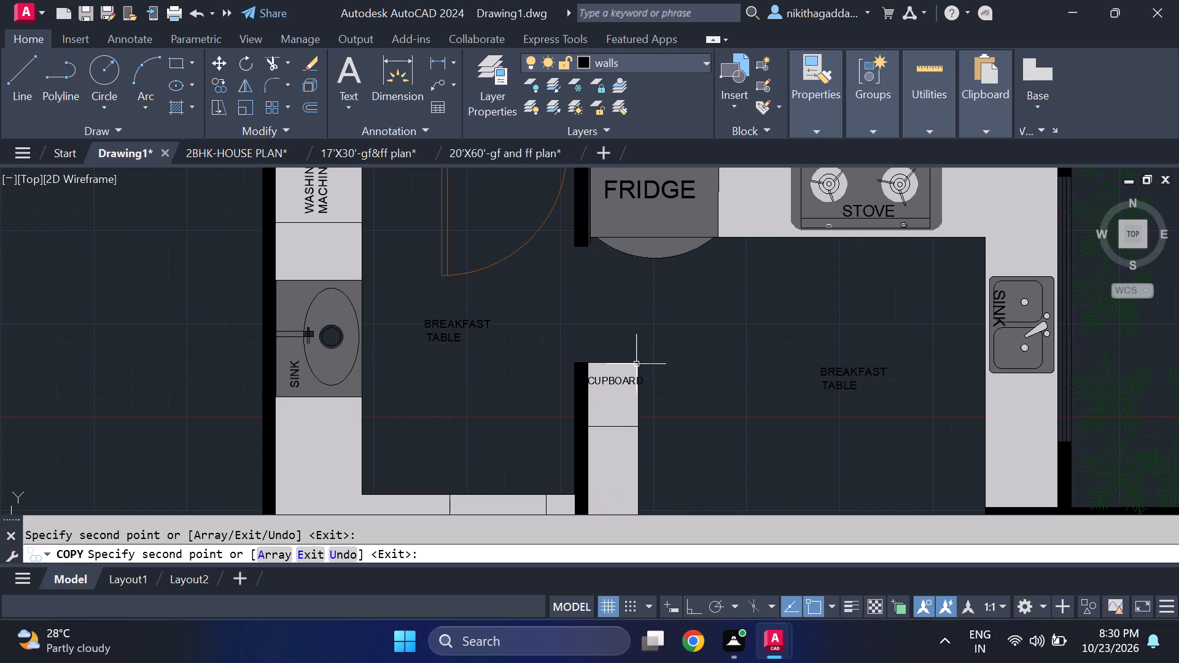
Delete the BREAKFAST TABLE copy on the utility floor.
click(530, 314)
click(406, 362)
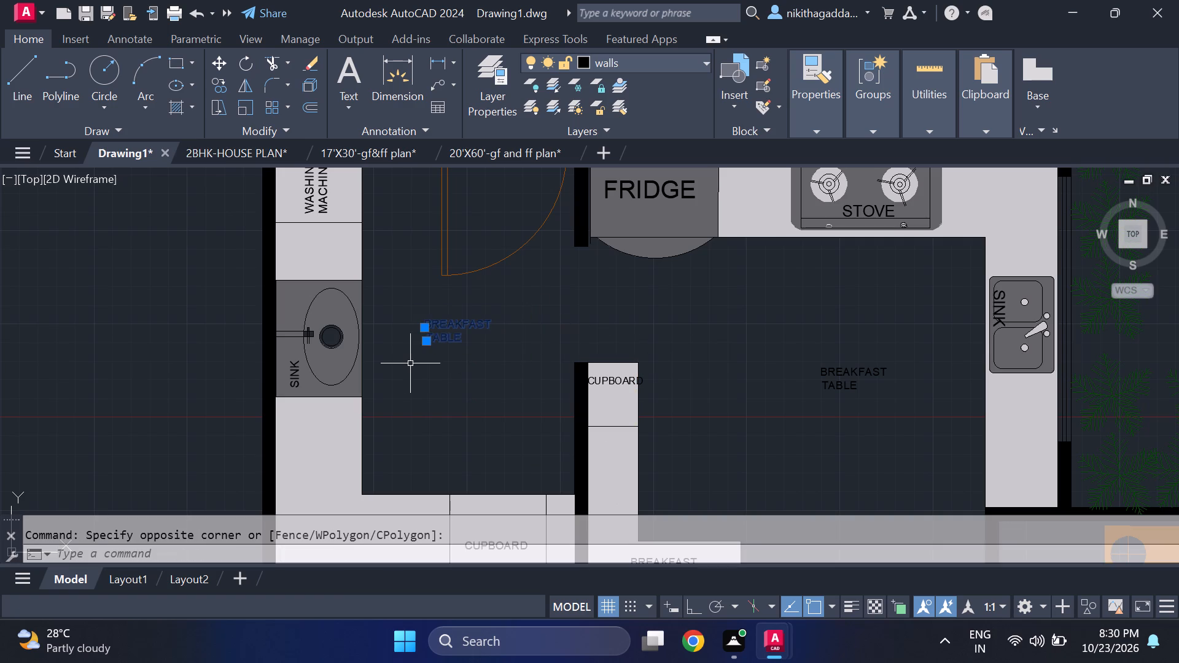
key(Delete)
Scale the BREAKFAST TABLE copy on the kitchen floor freehand from its lower-left corner, to about three times its size.
drag(872, 344, 854, 357)
click(776, 416)
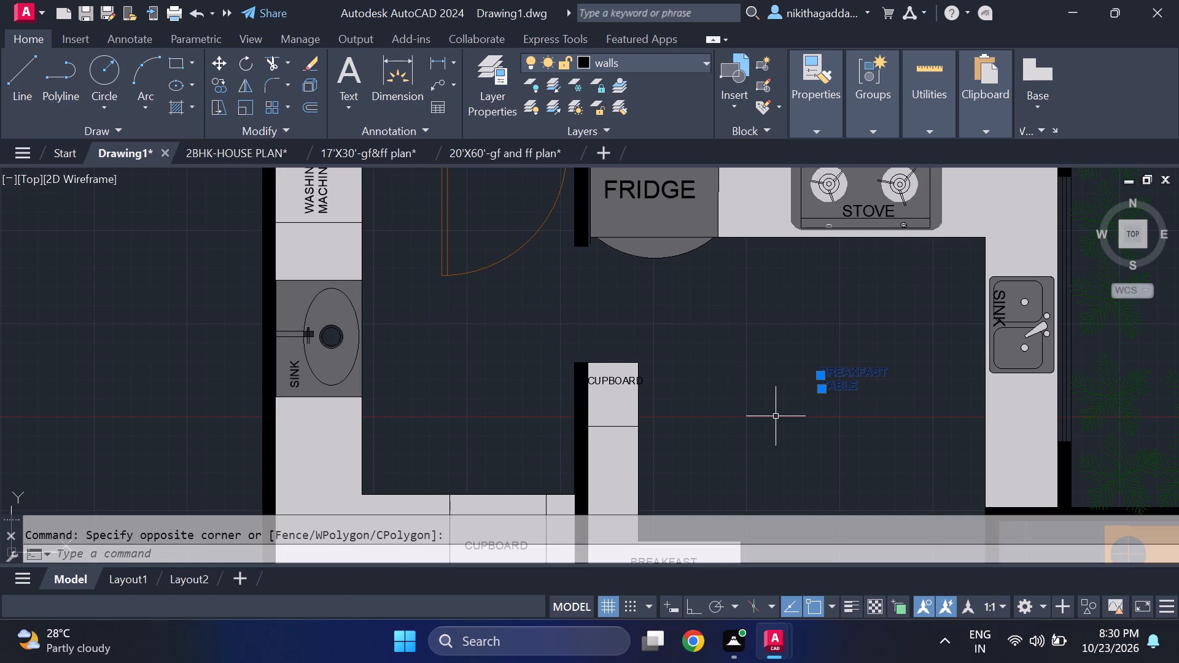
text(SCA)
text(LE)
key(Return)
click(829, 389)
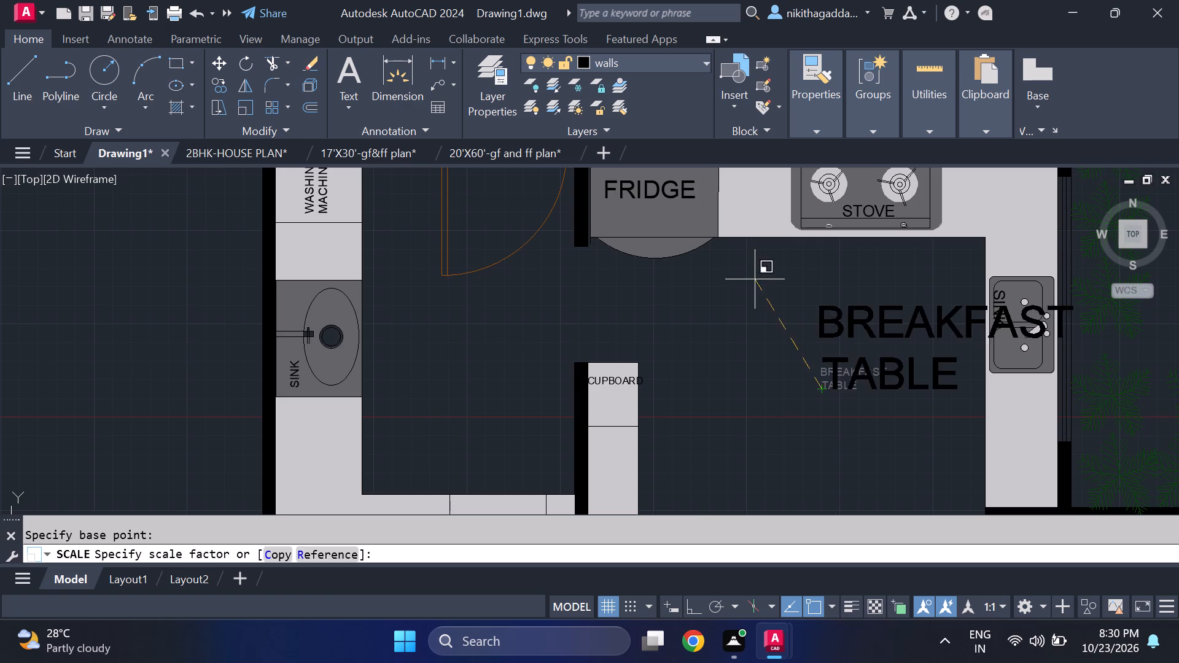
scroll(696, 313, down, 1)
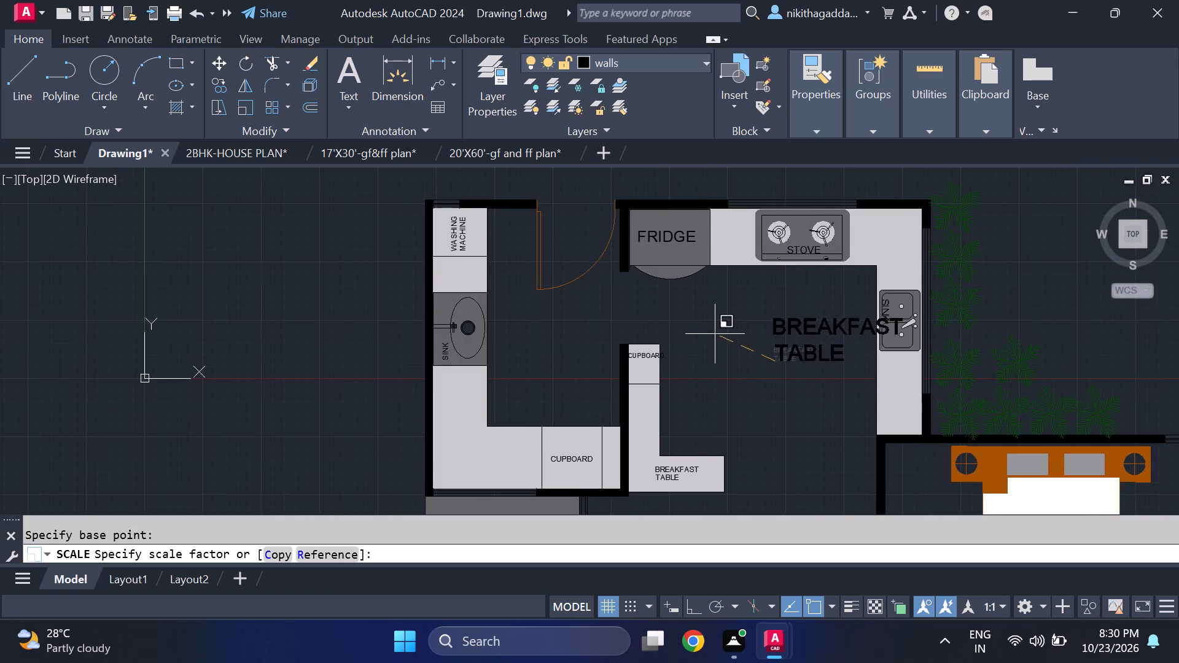
middle_drag(724, 339, 701, 366)
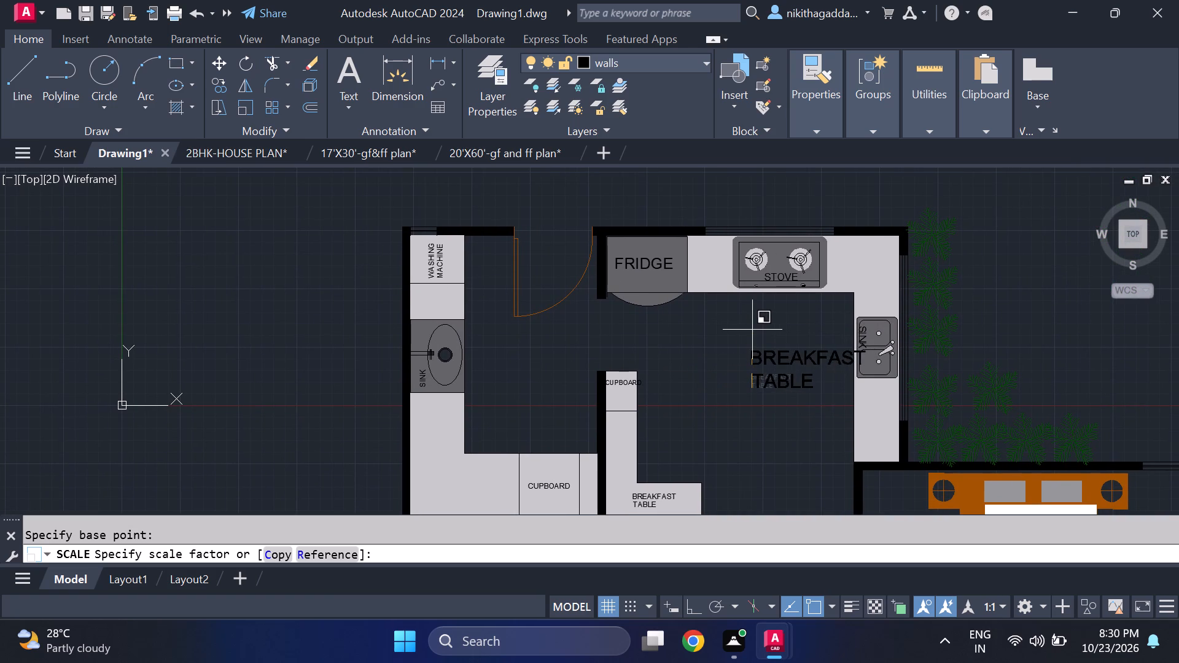
click(761, 322)
Move the enlarged BREAKFAST TABLE text off the kitchen sink counter, towards the CUPBOARD section of the breakfast counter.
drag(793, 320, 783, 330)
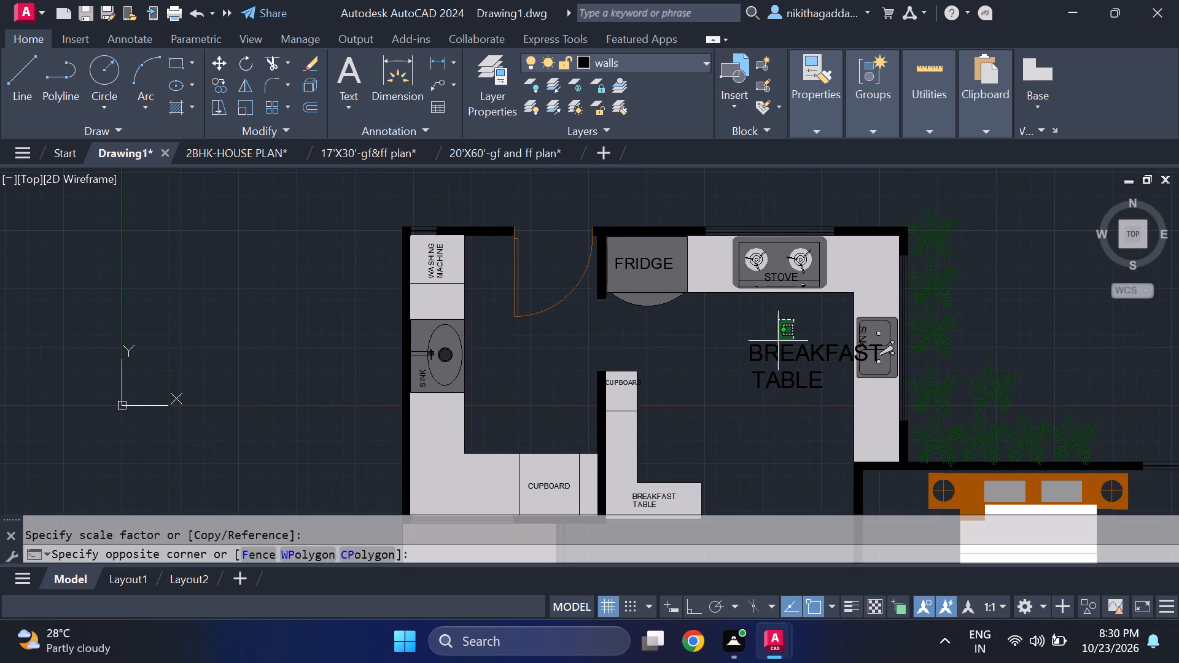
click(752, 382)
key(m)
key(Return)
click(755, 386)
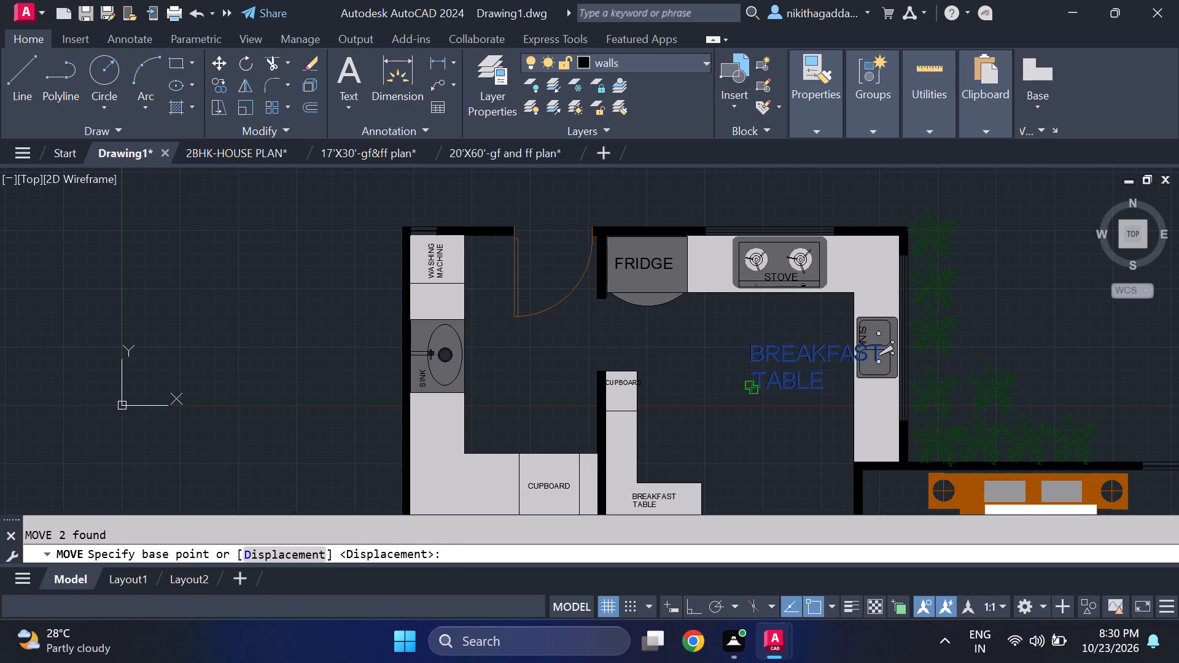
click(683, 400)
Change the enlarged BREAKFAST line on the open kitchen floor to KITCHEN.
double_click(744, 362)
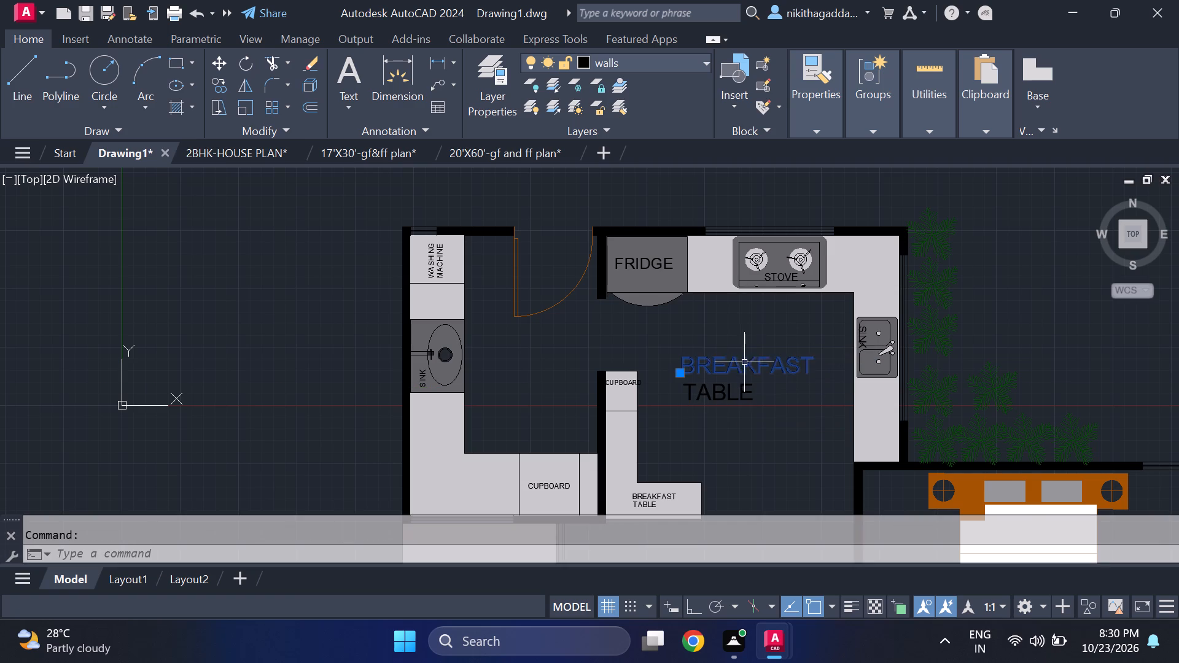
key(Delete)
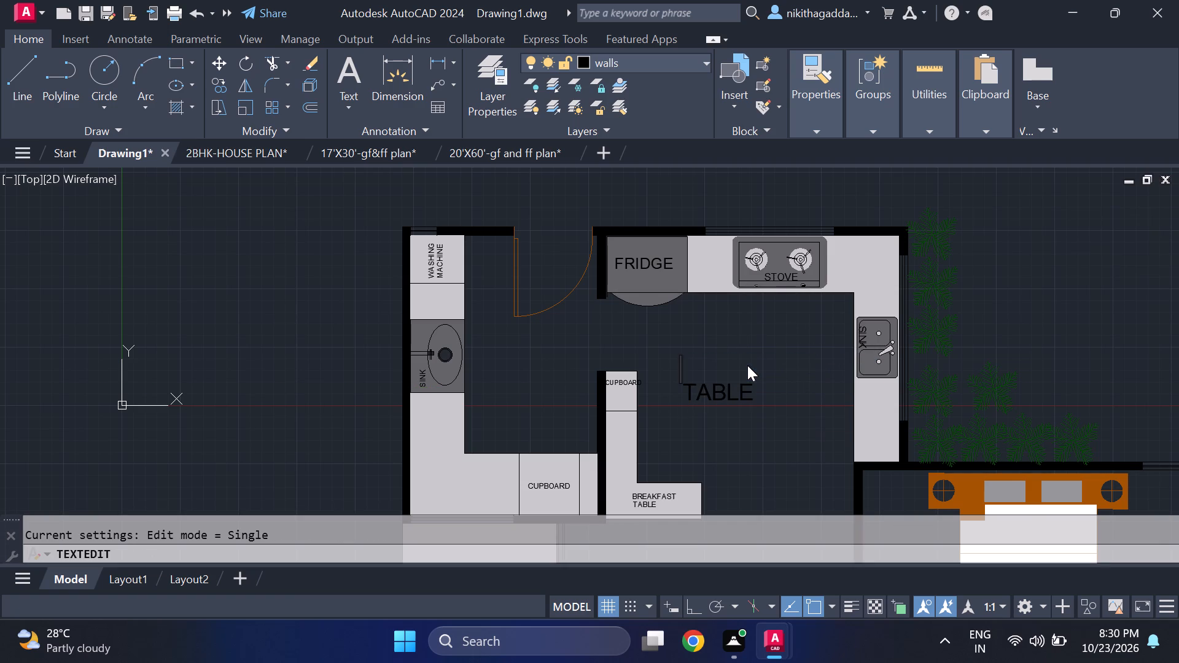
text(KIT)
text(CHEN)
key(Return)
Replace the TABLE line beneath the large KITCHEN text with the room size 315X323.
key(Return)
scroll(695, 397, up, 2)
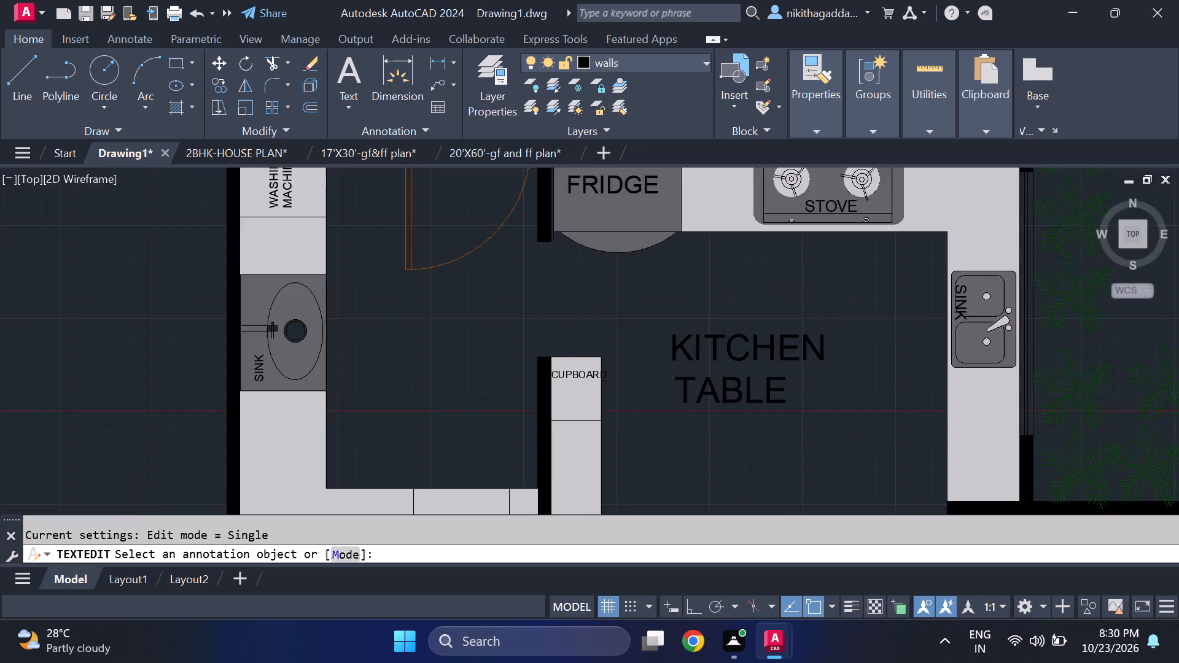
click(677, 388)
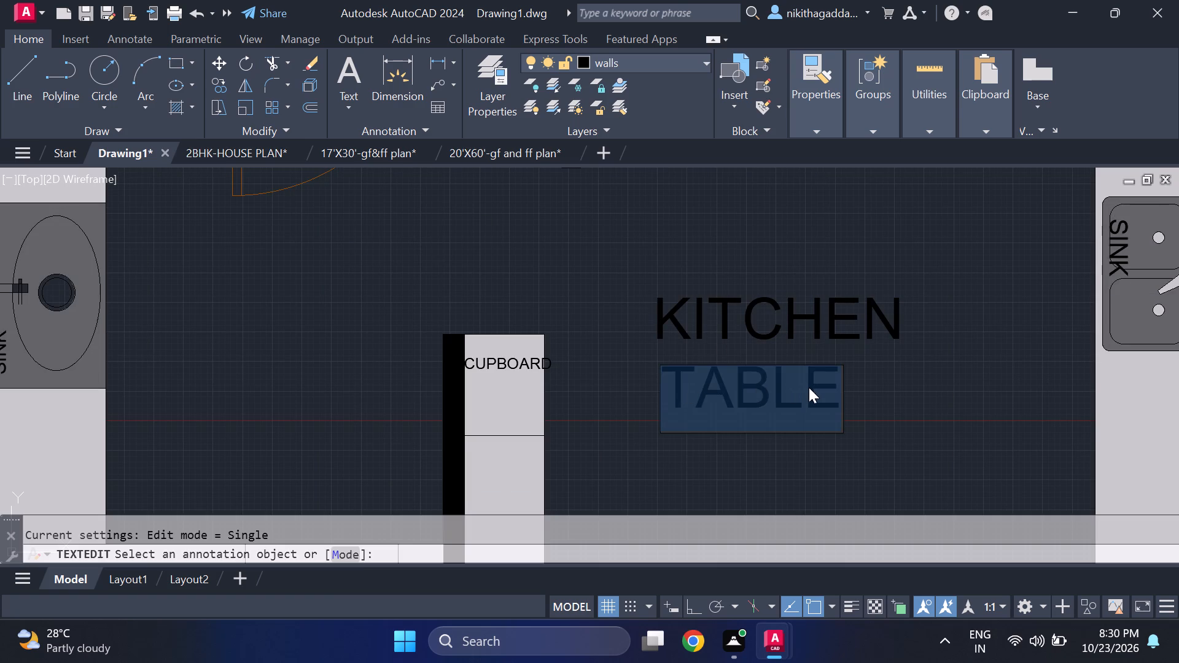
key(Delete)
text(31)
key(5)
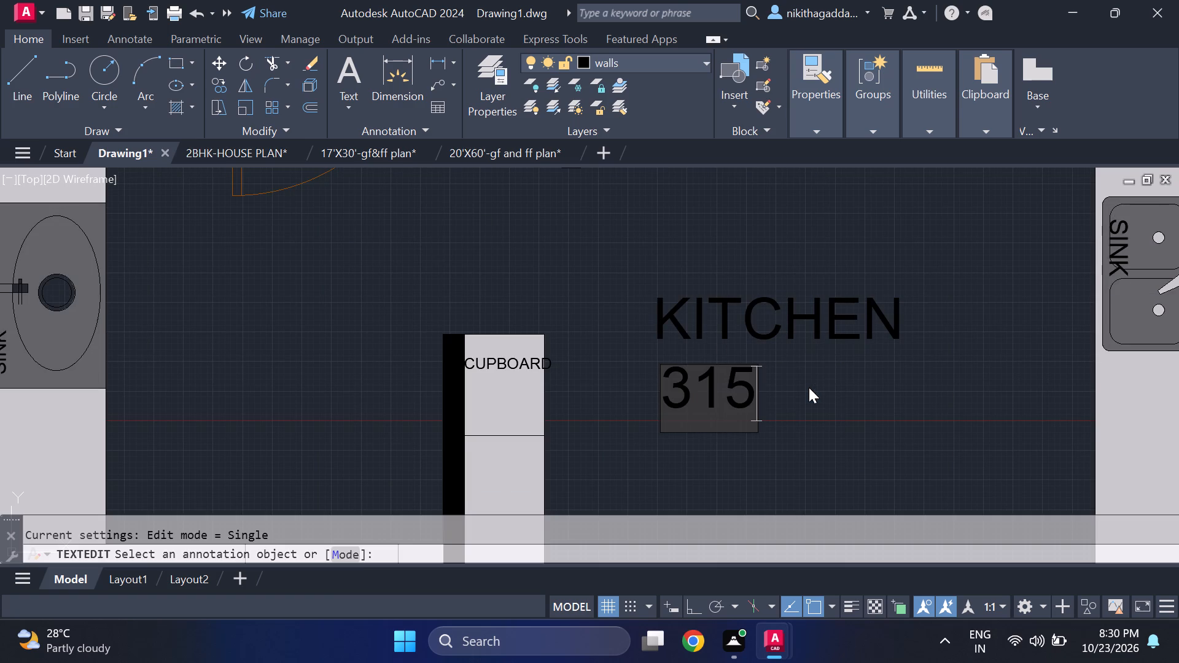
key(x)
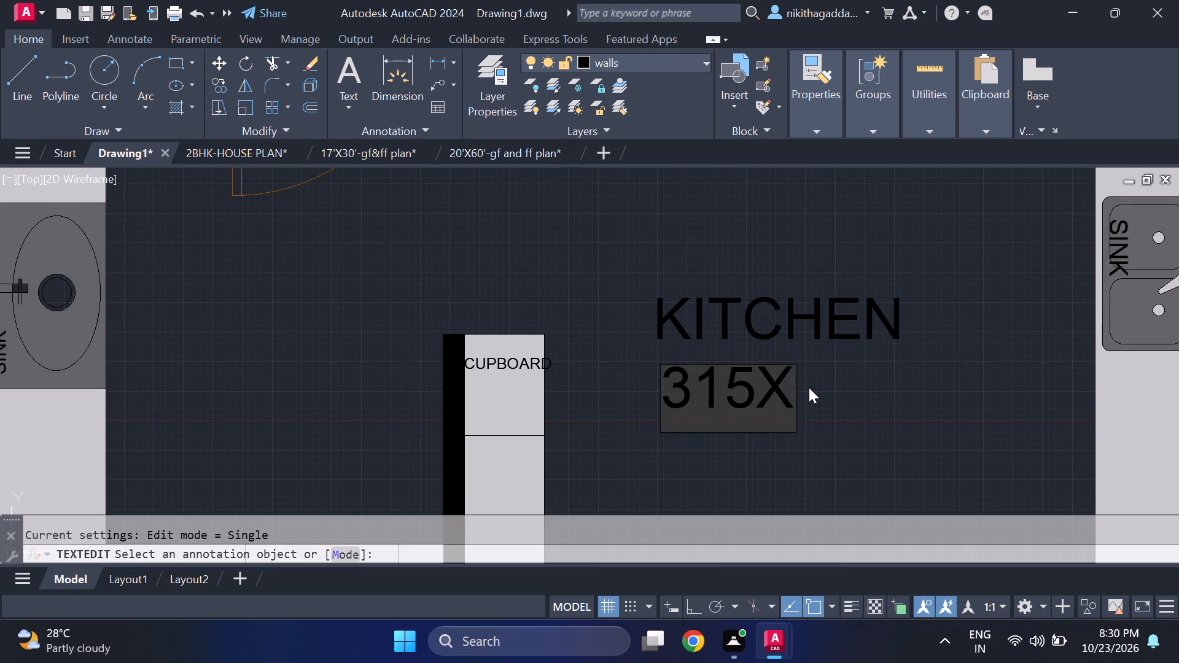
text(323)
key(Return)
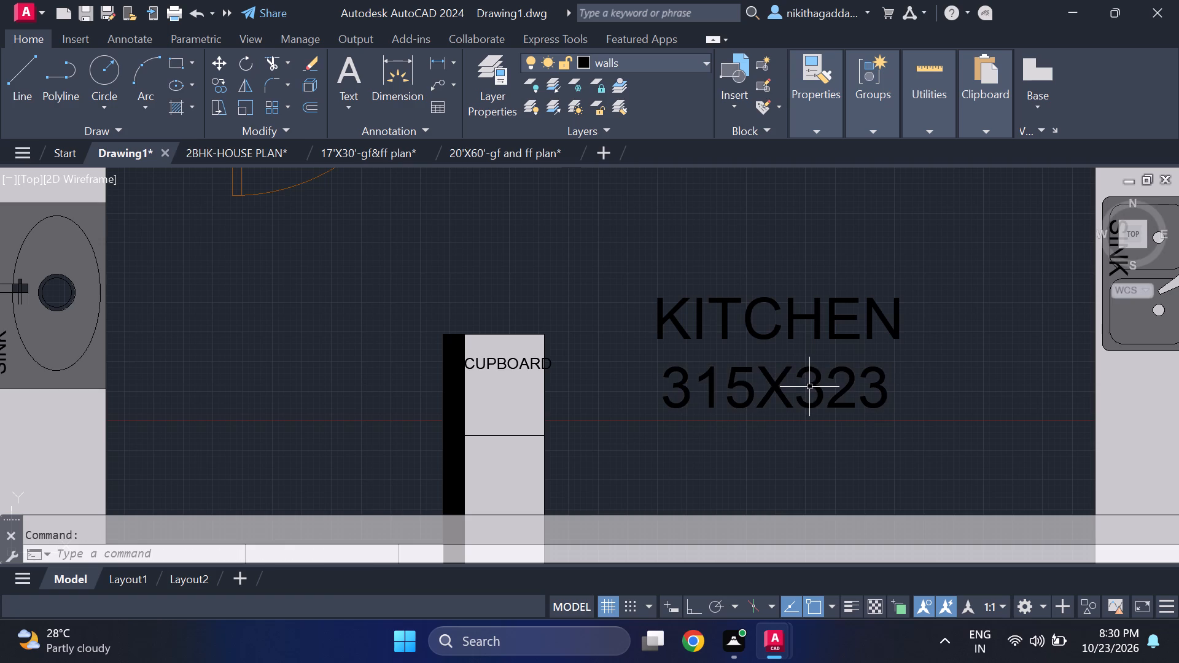
Copy the two-line KITCHEN 315X323 label onto the utility floor beside the oval sink.
scroll(810, 386, down, 4)
scroll(815, 384, up, 1)
middle_drag(809, 396, 828, 401)
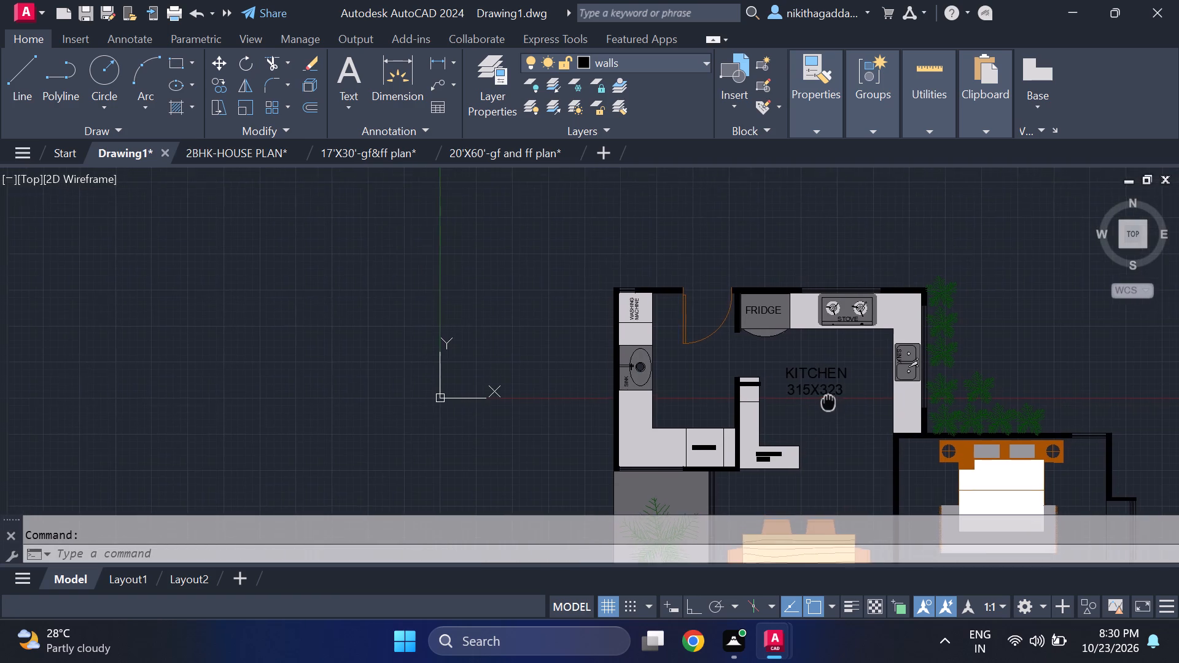
middle_drag(828, 401, 869, 402)
click(868, 355)
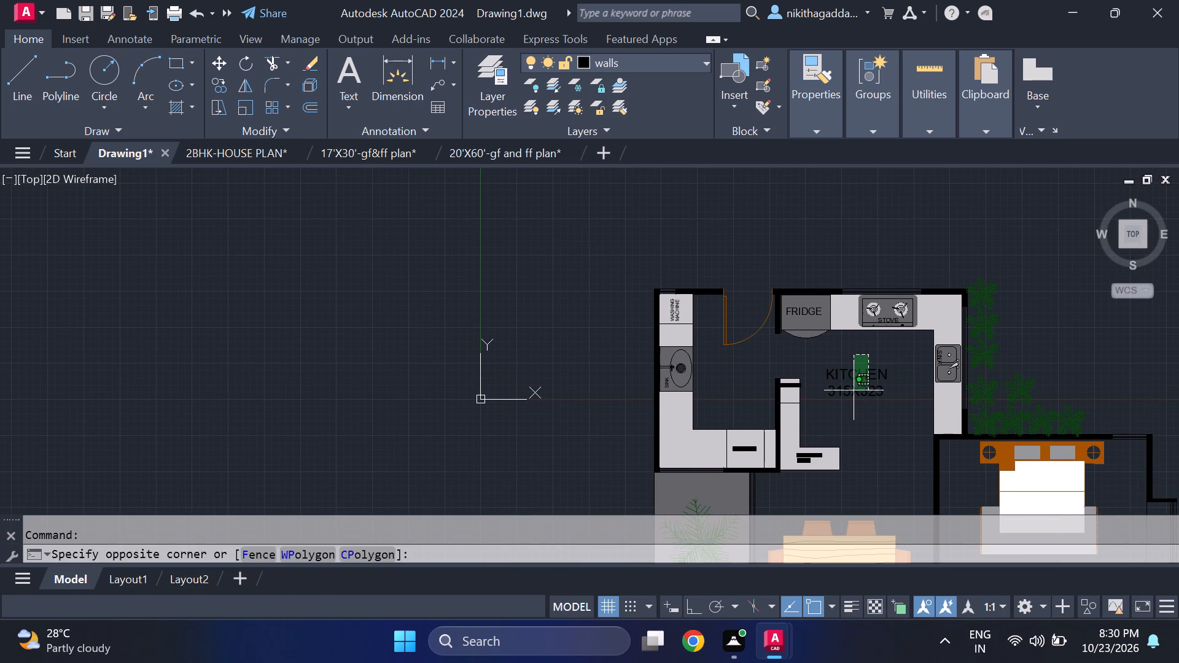
click(847, 402)
text(CO)
key(Return)
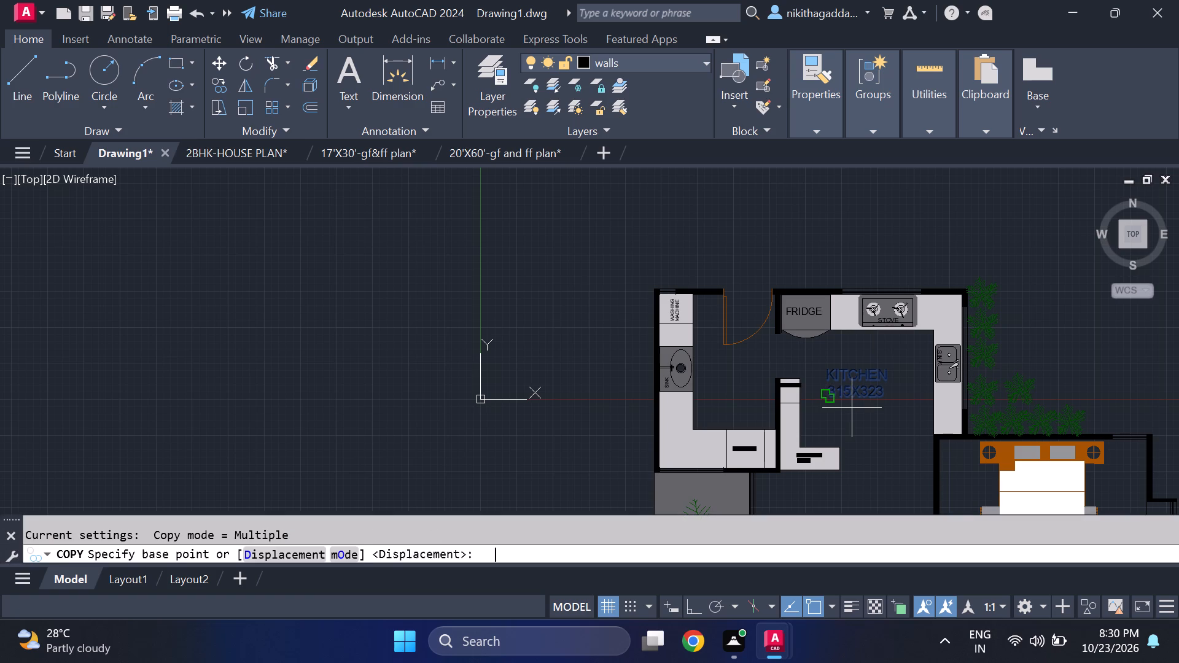
click(831, 393)
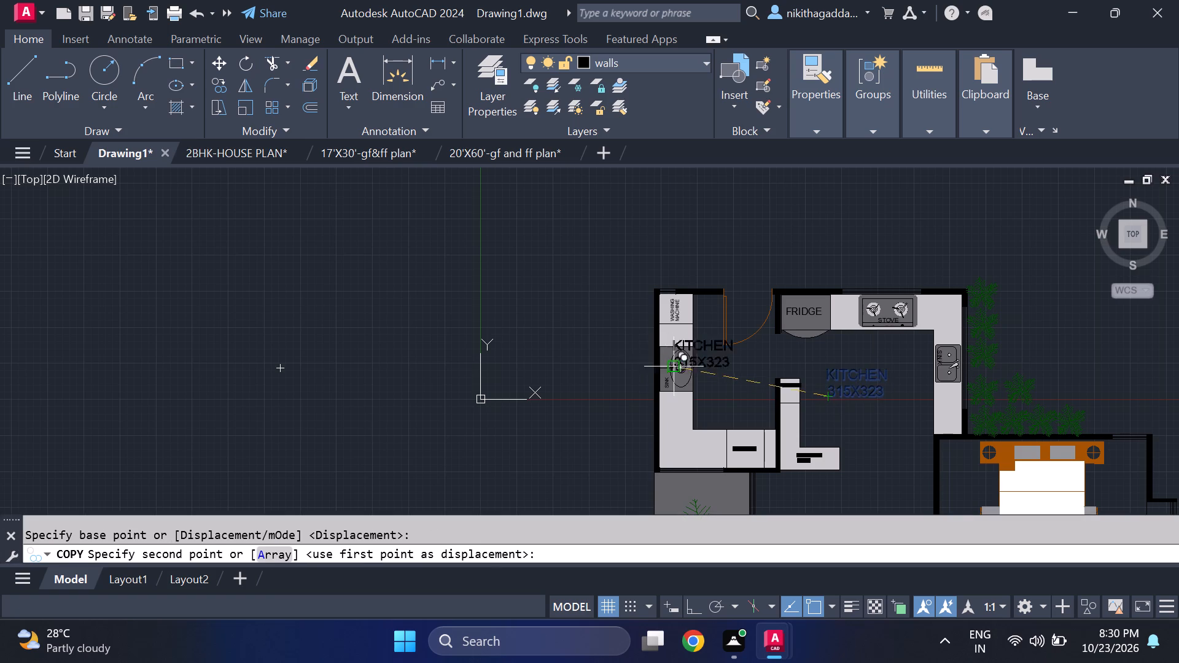
scroll(696, 366, up, 2)
click(723, 402)
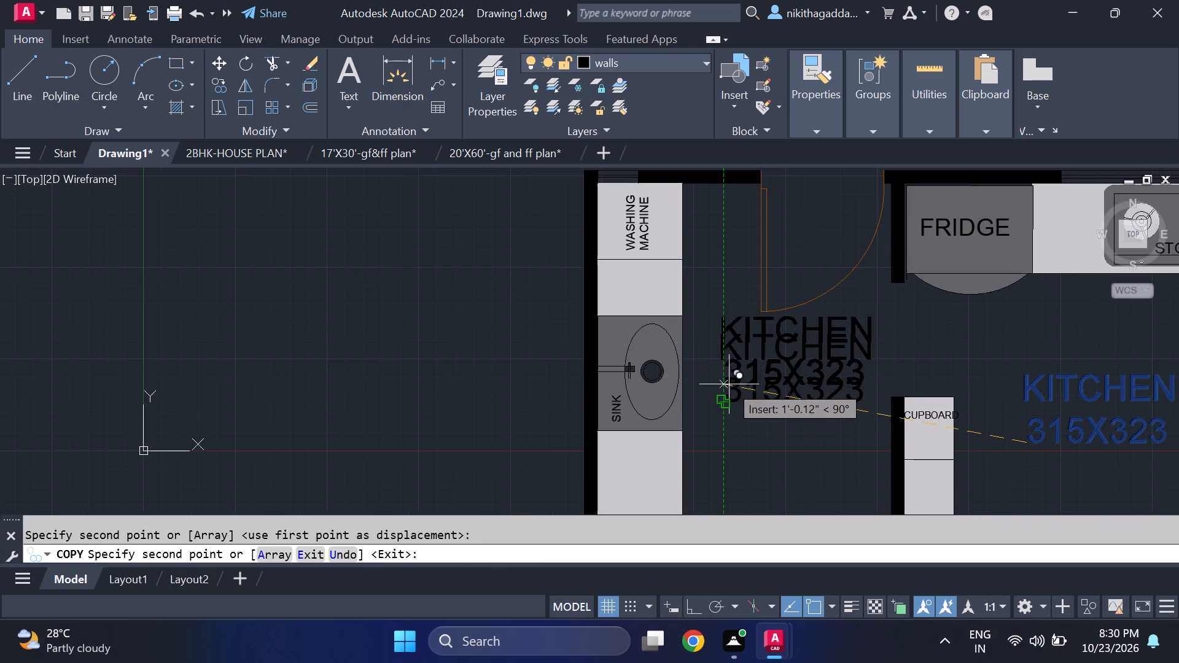
Place further copies of the KITCHEN 315X323 label on the dining table and on the bed in the bedroom below the plant courtyard.
scroll(728, 398, down, 2)
middle_drag(847, 475, 681, 299)
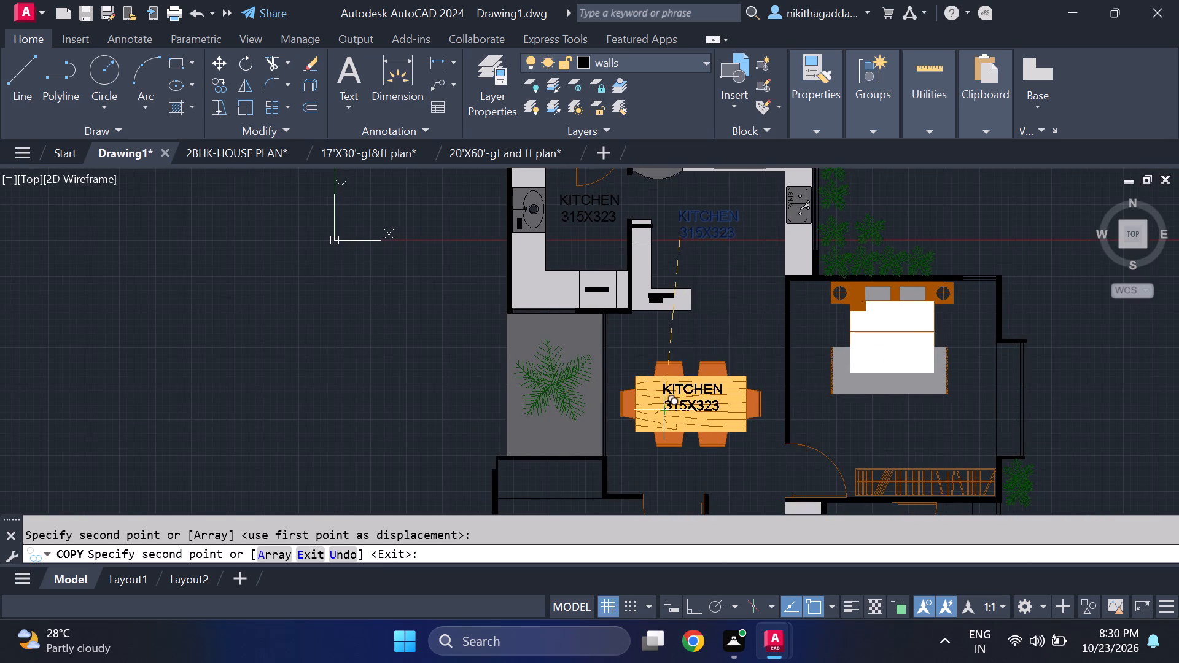
scroll(664, 410, up, 3)
click(645, 448)
scroll(709, 349, down, 4)
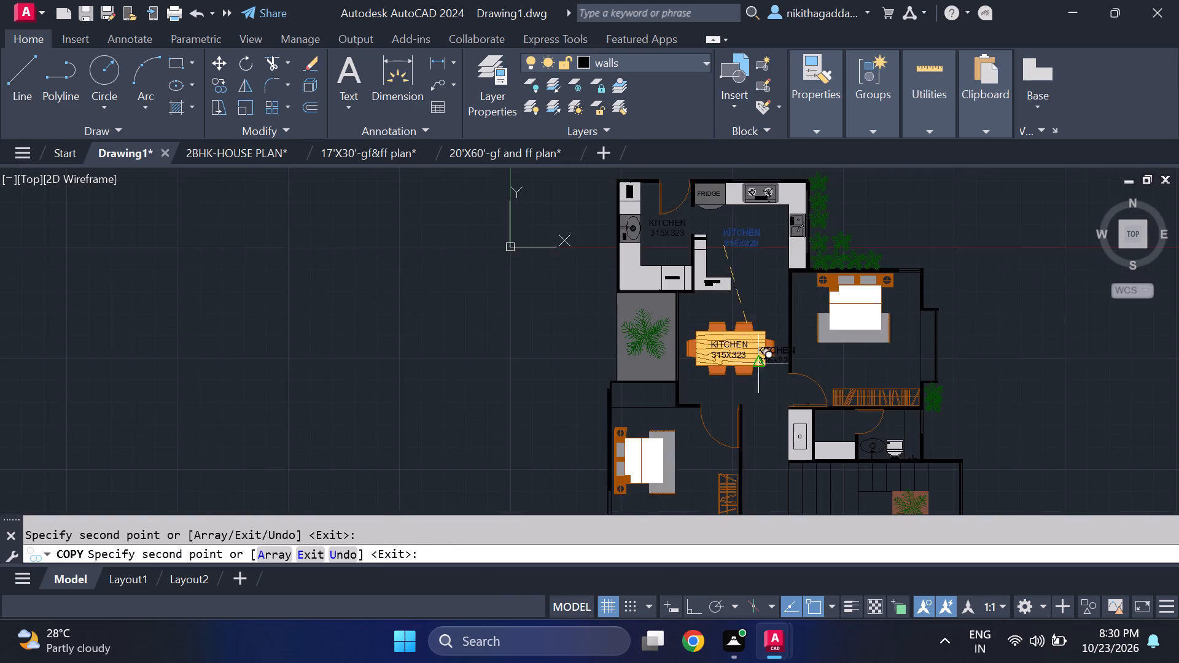
scroll(782, 460, up, 1)
middle_drag(753, 408, 720, 366)
middle_drag(672, 420, 736, 349)
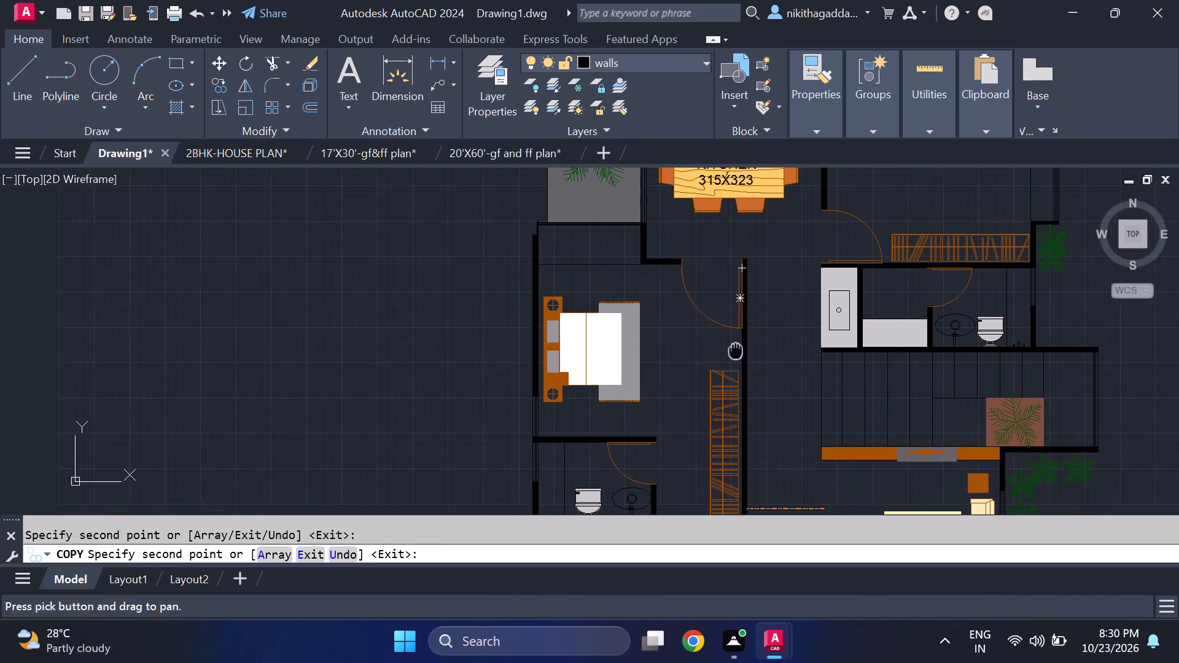
middle_drag(657, 390, 657, 308)
scroll(545, 315, up, 1)
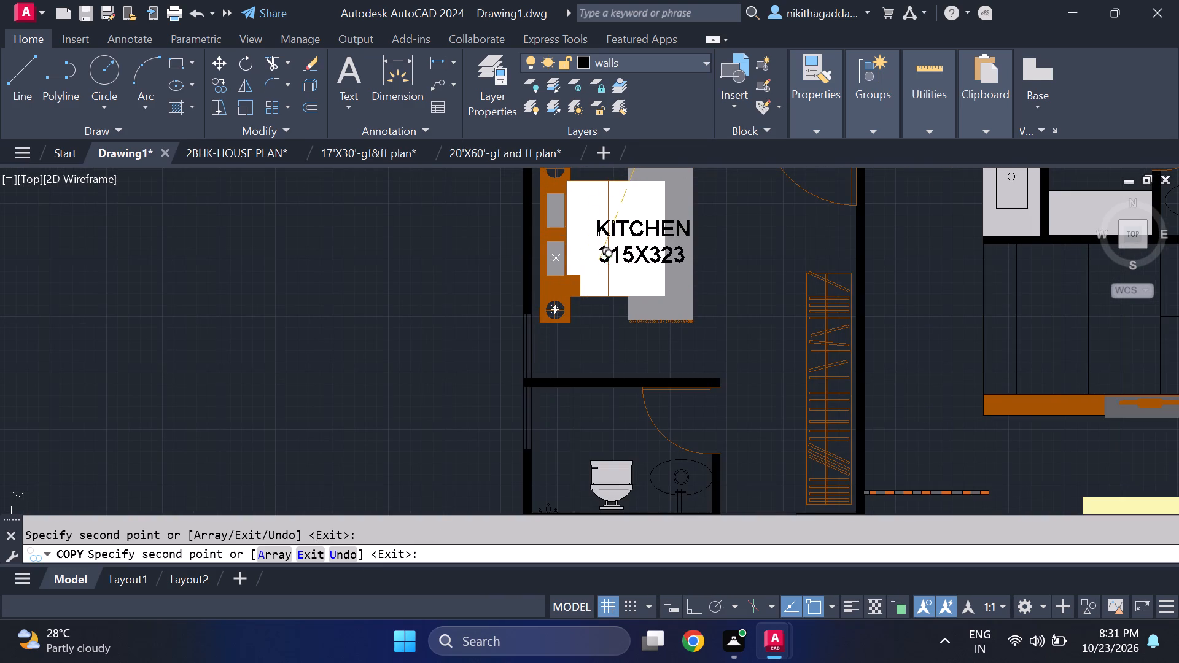
middle_drag(608, 276, 625, 344)
scroll(623, 338, up, 1)
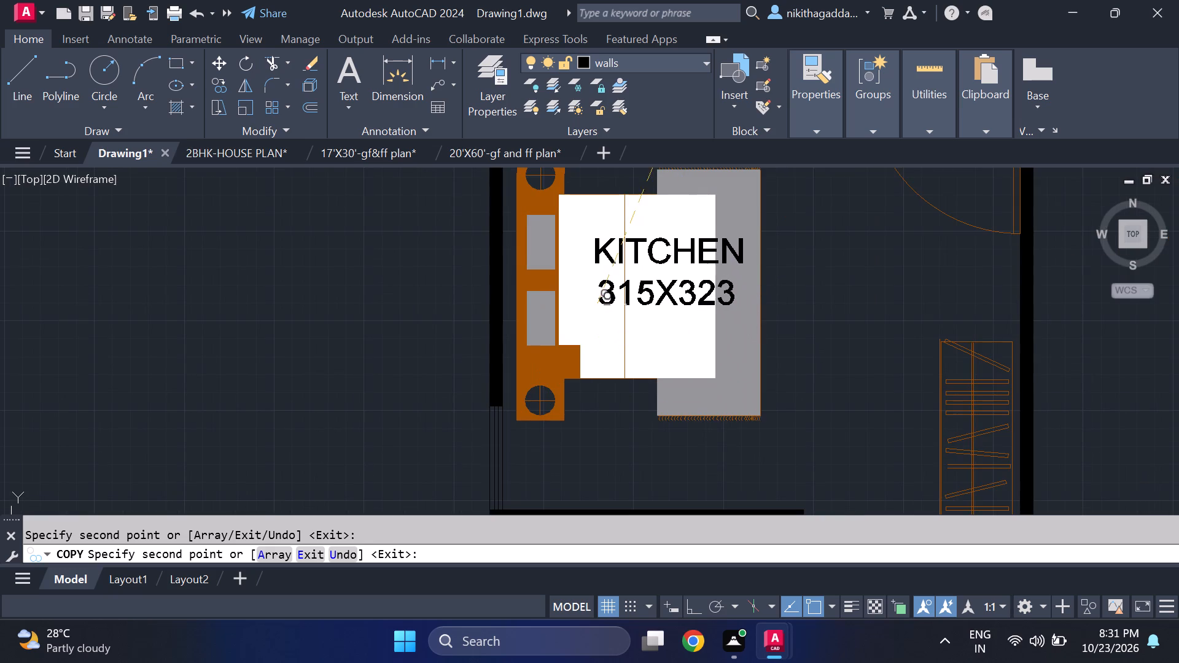
click(614, 303)
Place another copy of the KITCHEN 315X323 label in that bedroom's attached bathroom, above the toilet.
middle_drag(717, 245, 710, 281)
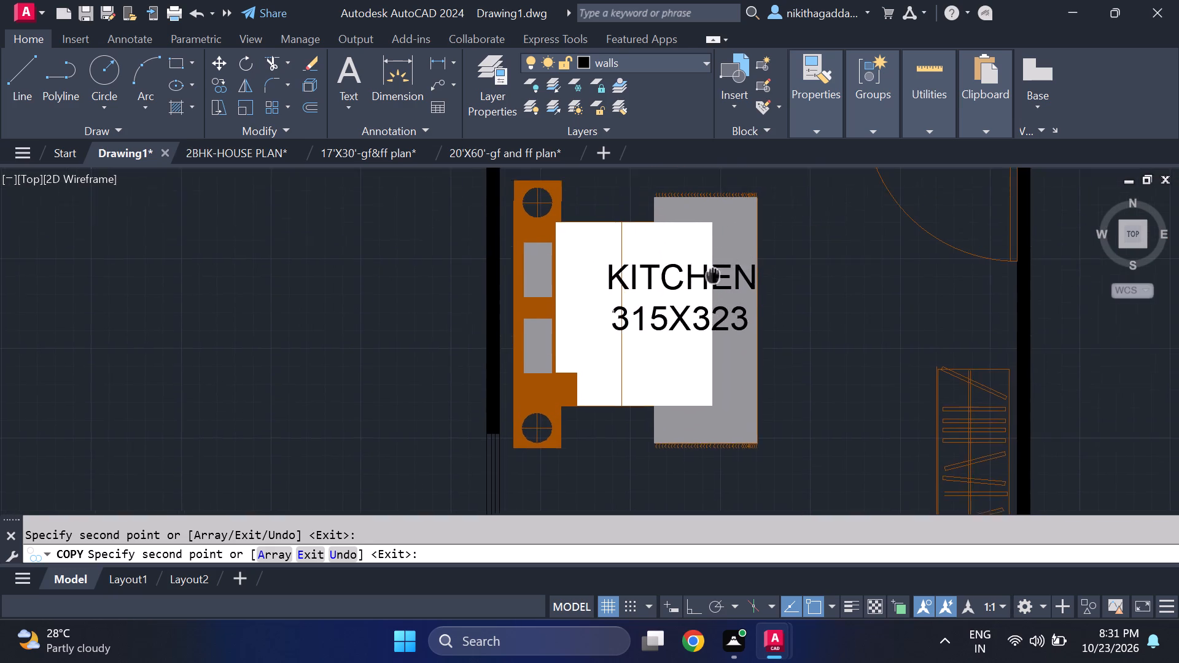
middle_drag(710, 281, 706, 291)
scroll(705, 291, down, 2)
middle_drag(723, 322, 691, 235)
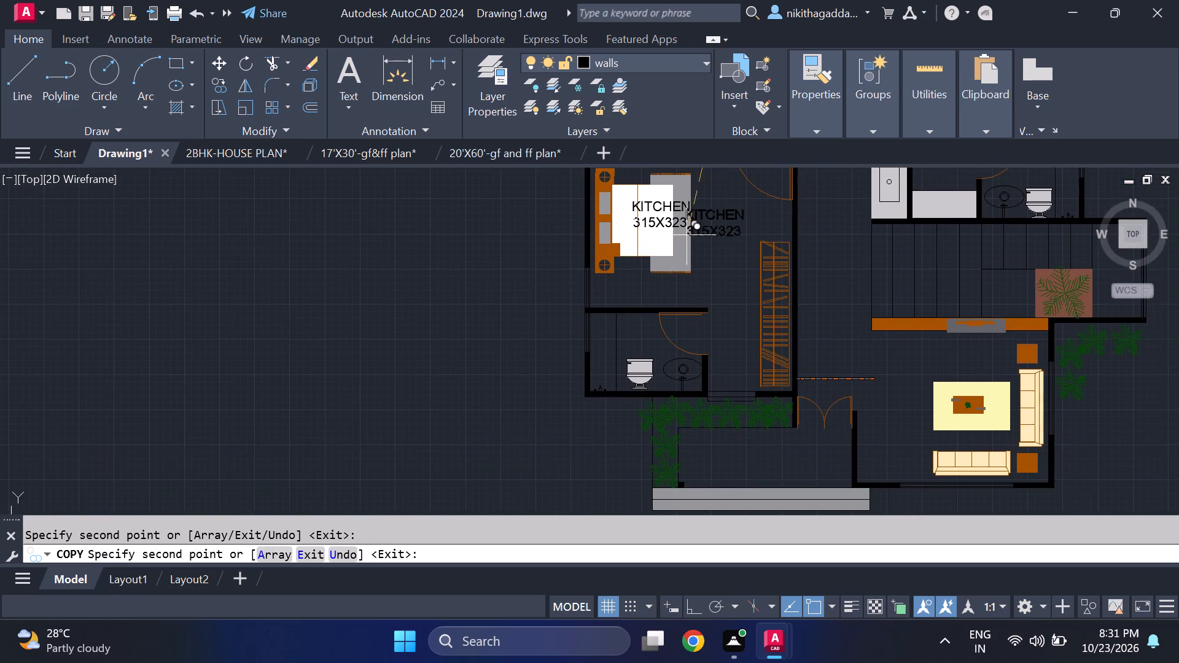
scroll(634, 316, up, 2)
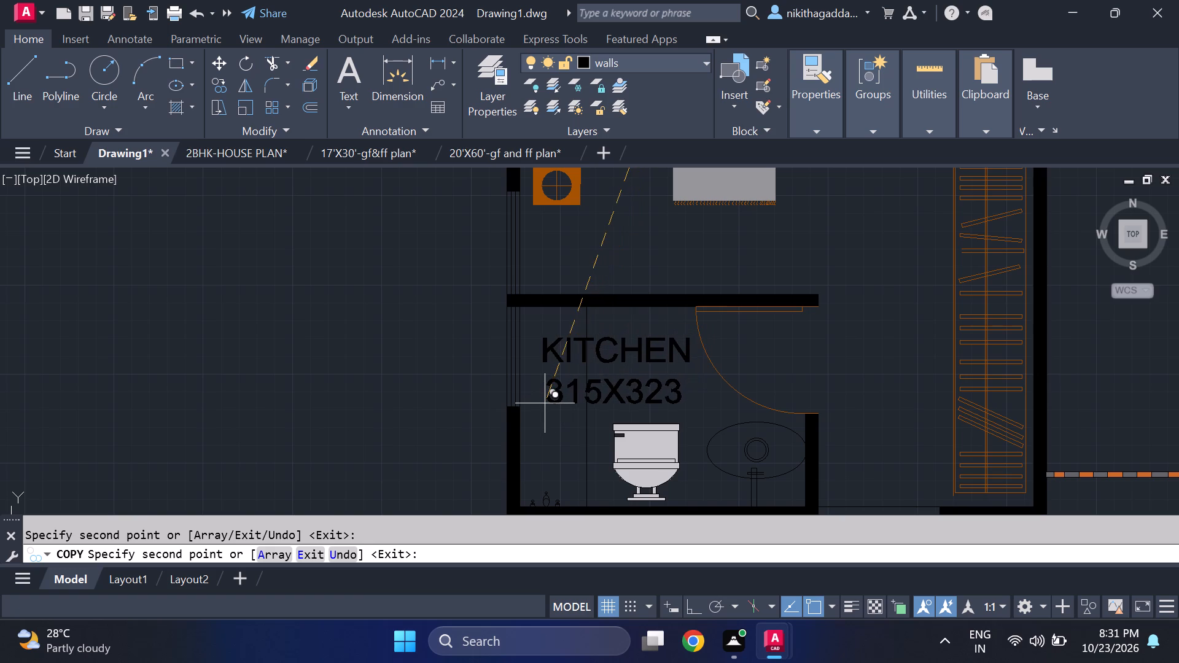
click(543, 391)
Place copies of the KITCHEN 315X323 label on the bed in the other bedroom and above the toilet in the bathroom beside the stairs.
scroll(703, 269, down, 2)
scroll(740, 250, up, 1)
middle_drag(740, 250, 725, 293)
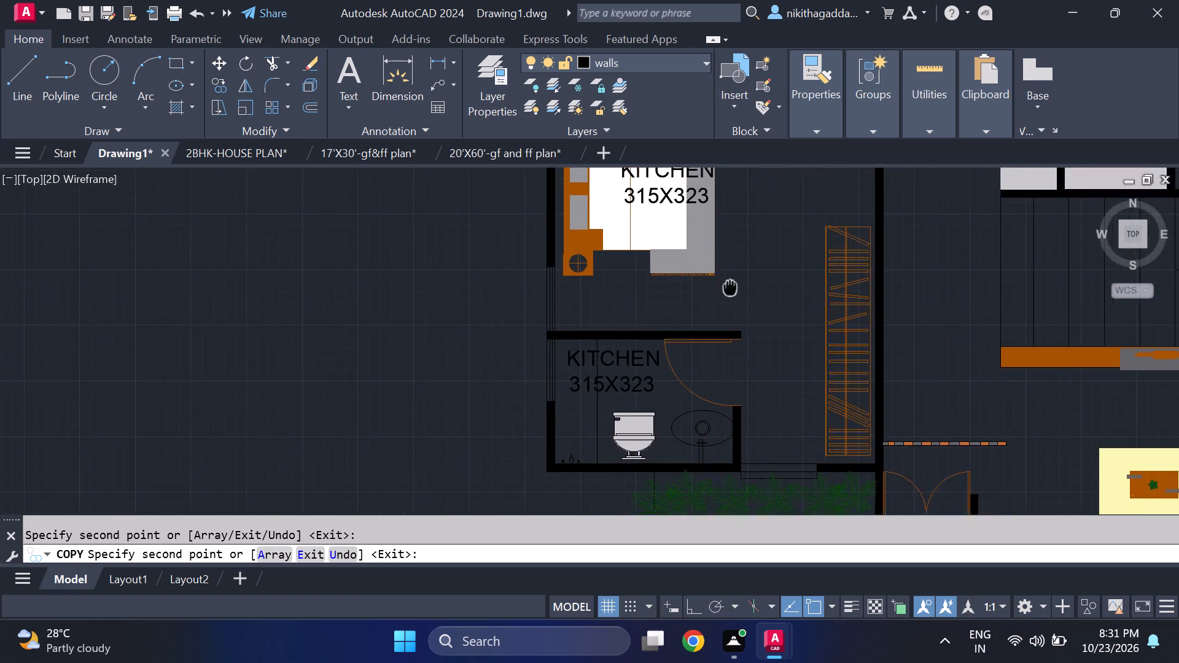
middle_drag(725, 293, 563, 352)
scroll(563, 352, down, 2)
middle_drag(671, 354, 654, 333)
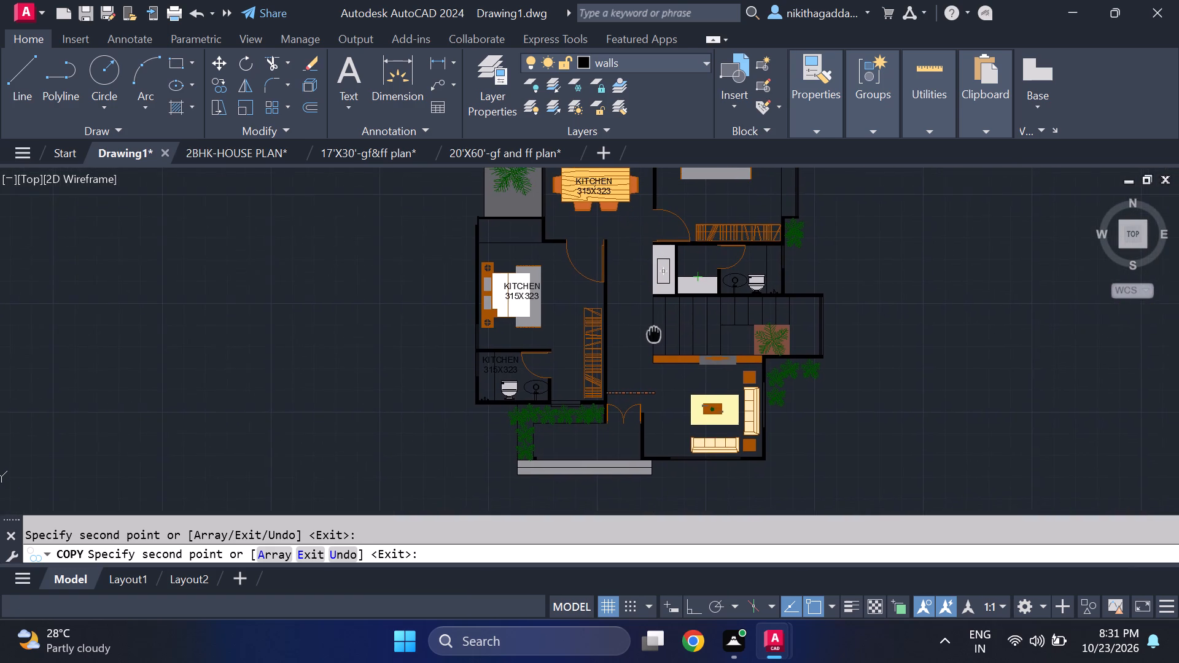
middle_drag(654, 333, 592, 446)
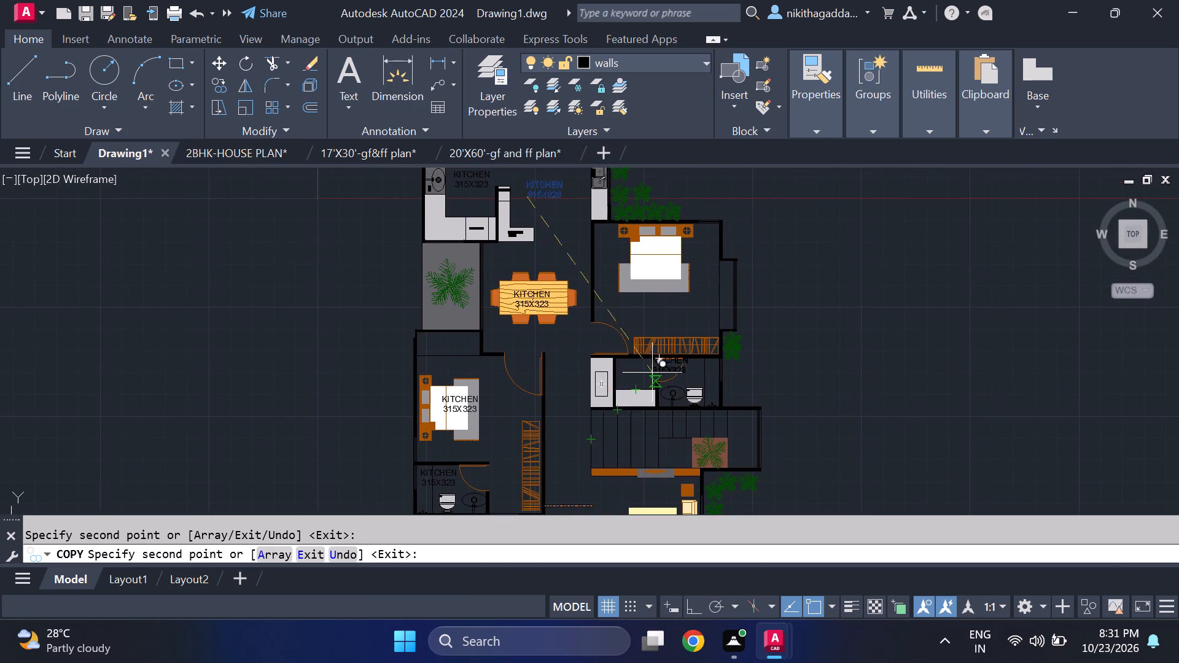
scroll(658, 367, up, 1)
middle_drag(658, 370, 626, 444)
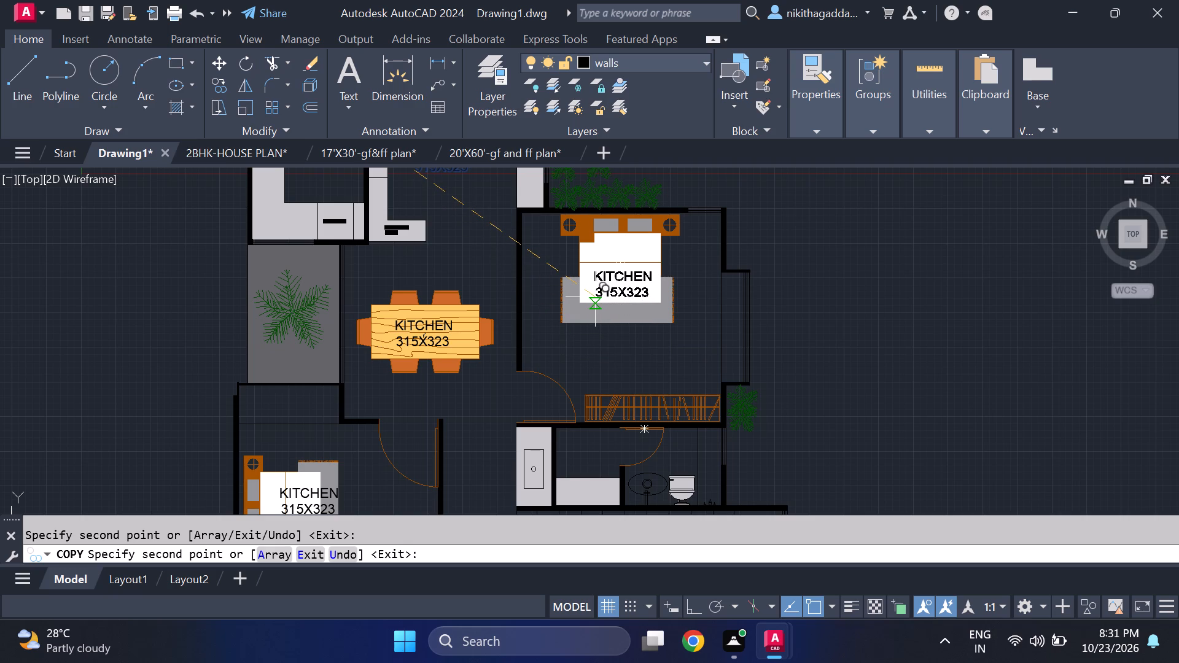
click(595, 297)
middle_drag(687, 416, 674, 361)
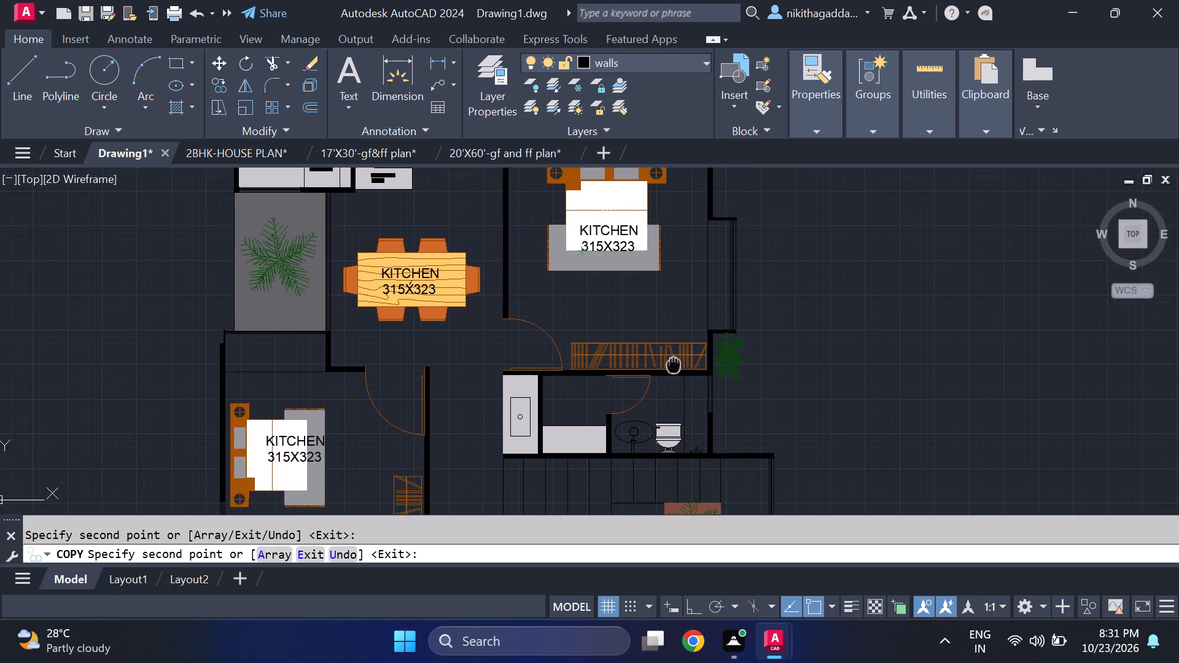
middle_drag(674, 361, 676, 300)
scroll(671, 307, up, 2)
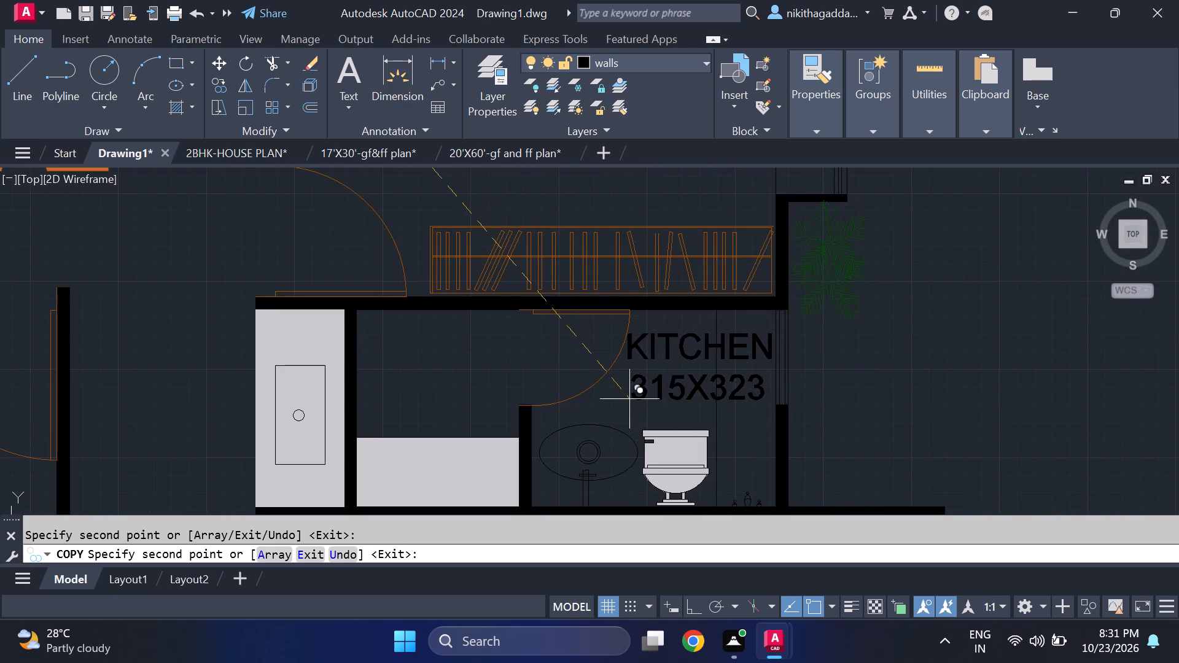
click(628, 400)
Place a last copy of the KITCHEN 315X323 label in the living room between the TV unit and the rug, and end copying.
scroll(714, 292, down, 2)
middle_drag(755, 424, 752, 384)
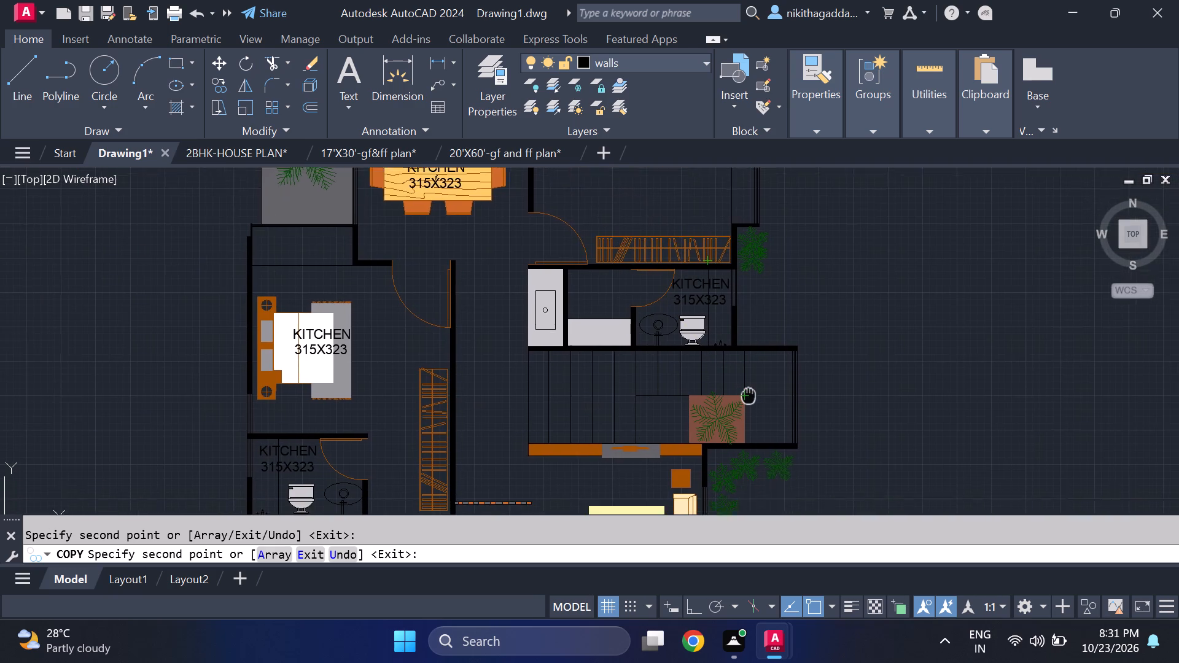
middle_drag(752, 384, 789, 290)
scroll(640, 390, up, 2)
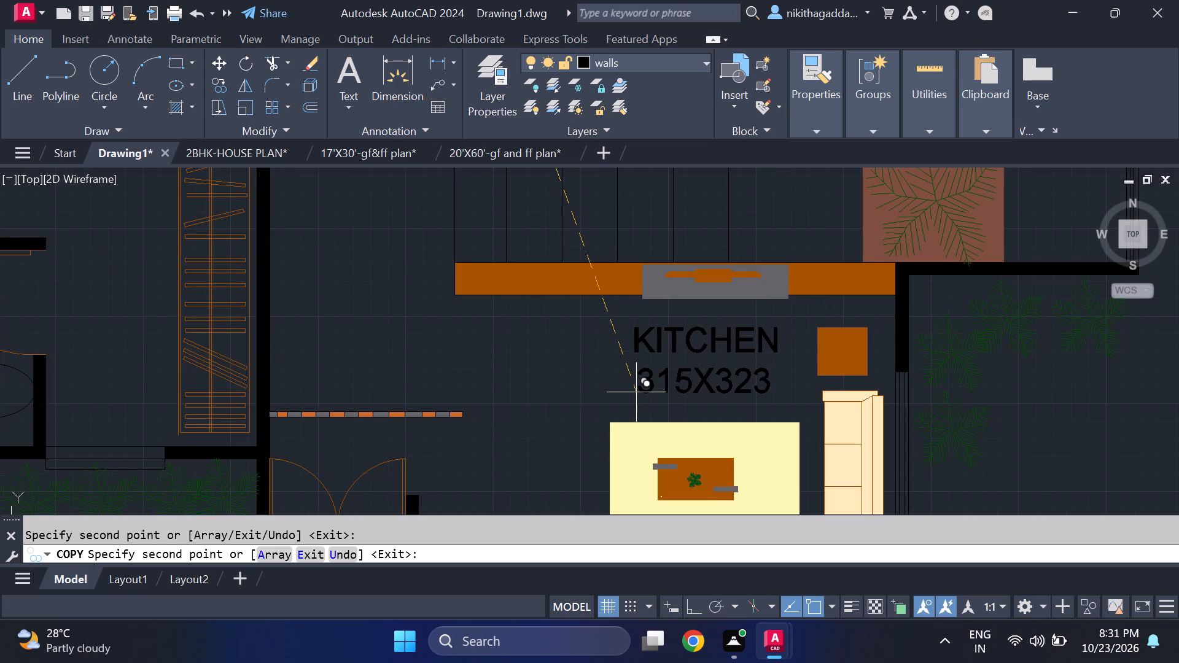
click(636, 392)
scroll(690, 298, down, 3)
middle_drag(615, 320, 752, 275)
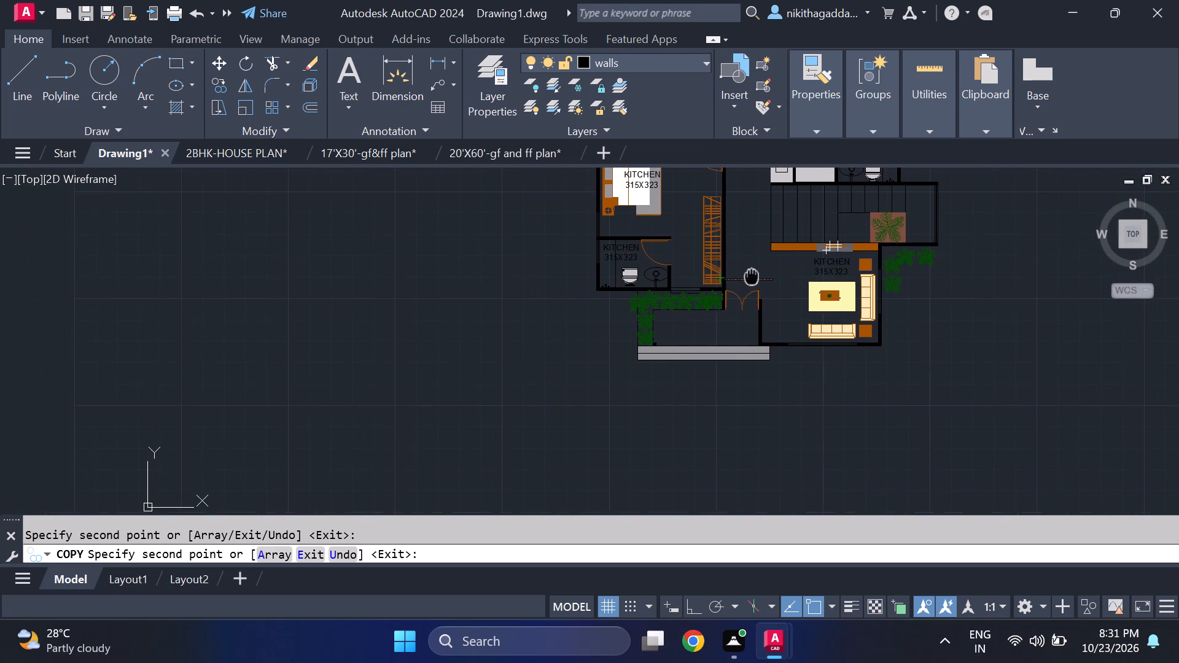
scroll(744, 231, up, 1)
middle_drag(752, 244, 763, 338)
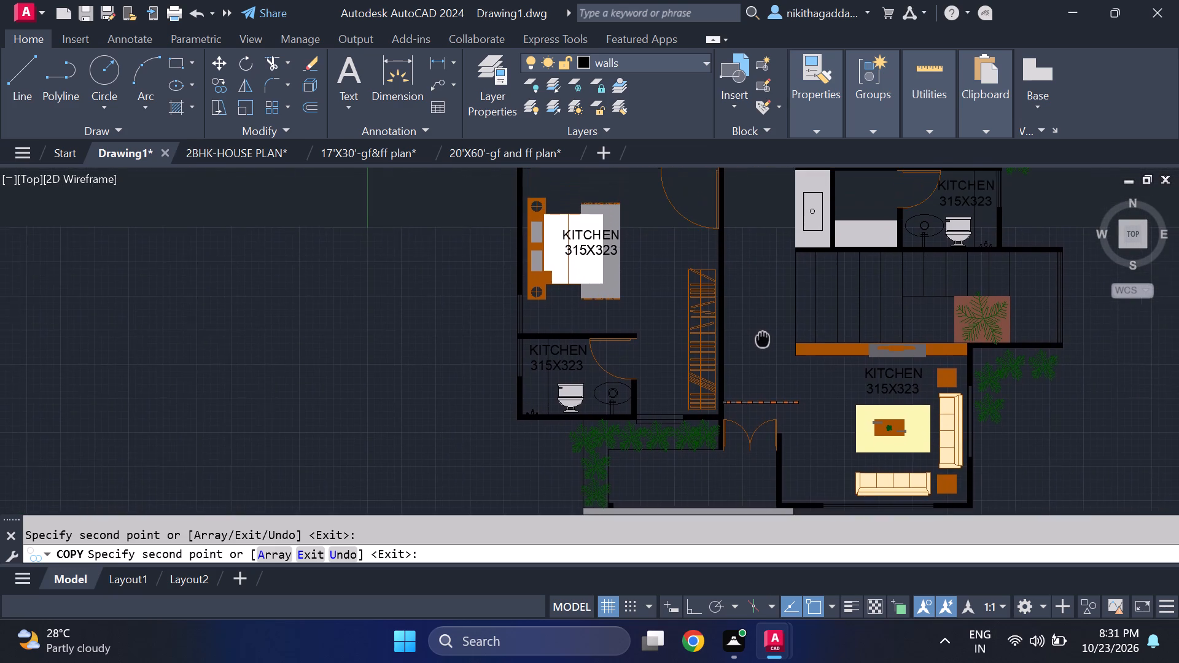
middle_drag(763, 338, 763, 368)
scroll(771, 319, up, 1)
middle_drag(777, 344, 777, 419)
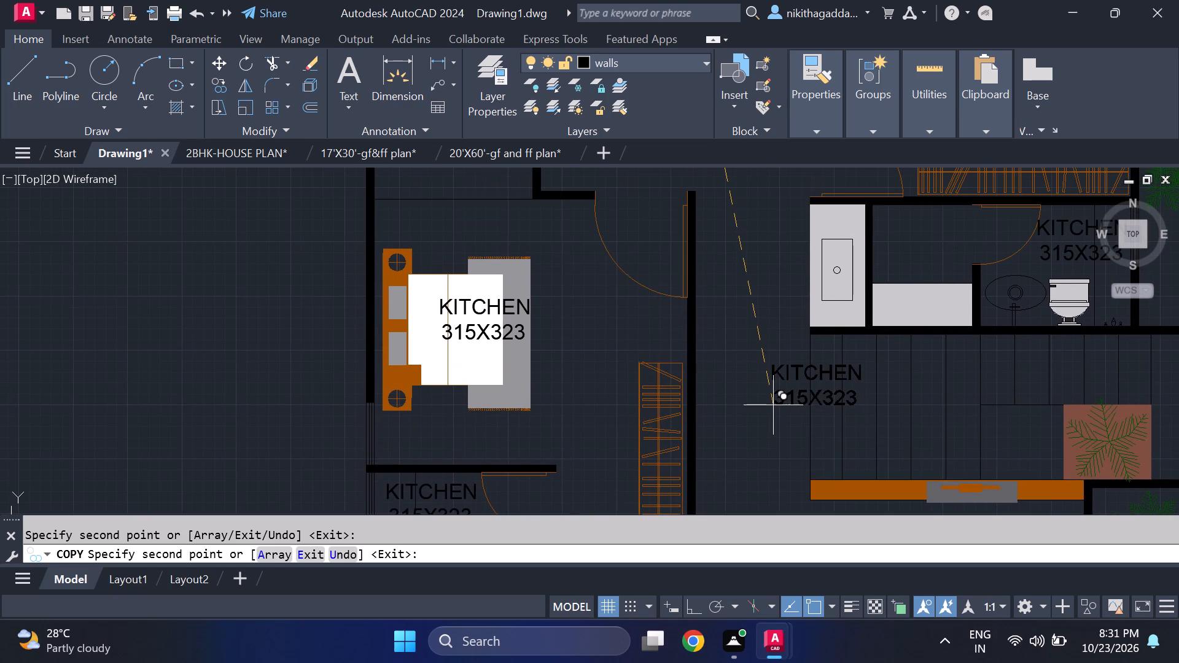
key(Escape)
Reword the KITCHEN copy in the small room beside the washing machine and sink as W/KITCHEN.
scroll(780, 406, down, 3)
scroll(768, 296, up, 1)
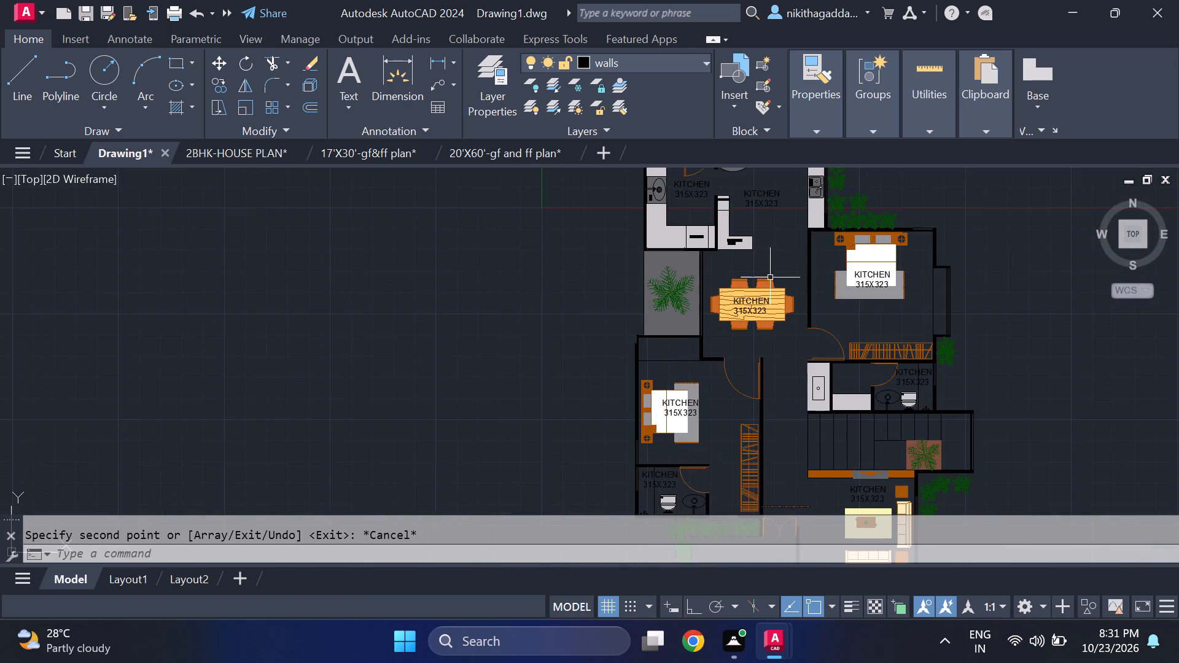
middle_drag(774, 279, 795, 360)
scroll(777, 295, up, 1)
middle_drag(793, 317, 802, 358)
middle_drag(802, 352, 803, 360)
scroll(803, 356, up, 1)
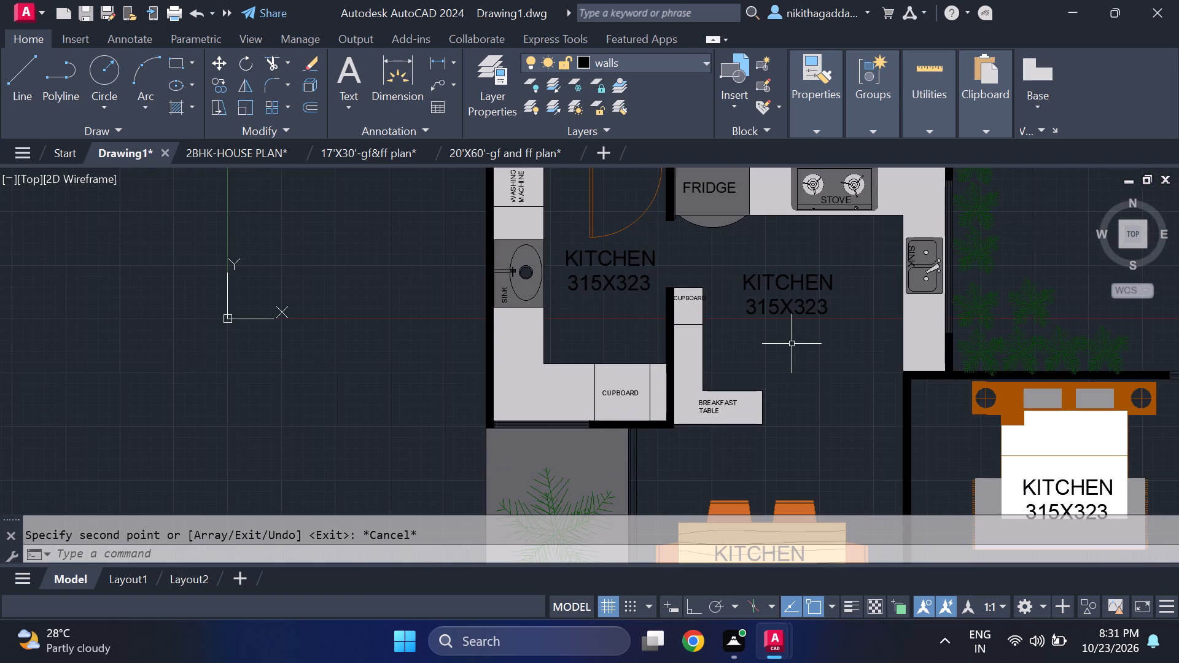
scroll(617, 279, up, 2)
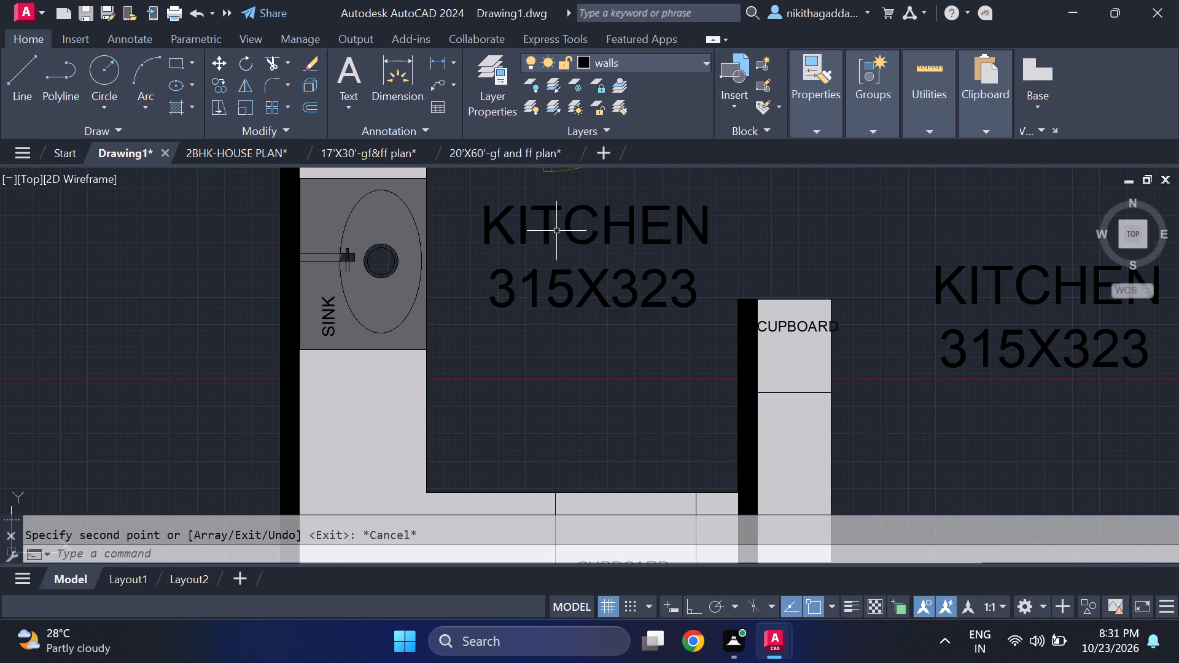
double_click(553, 228)
double_click(547, 228)
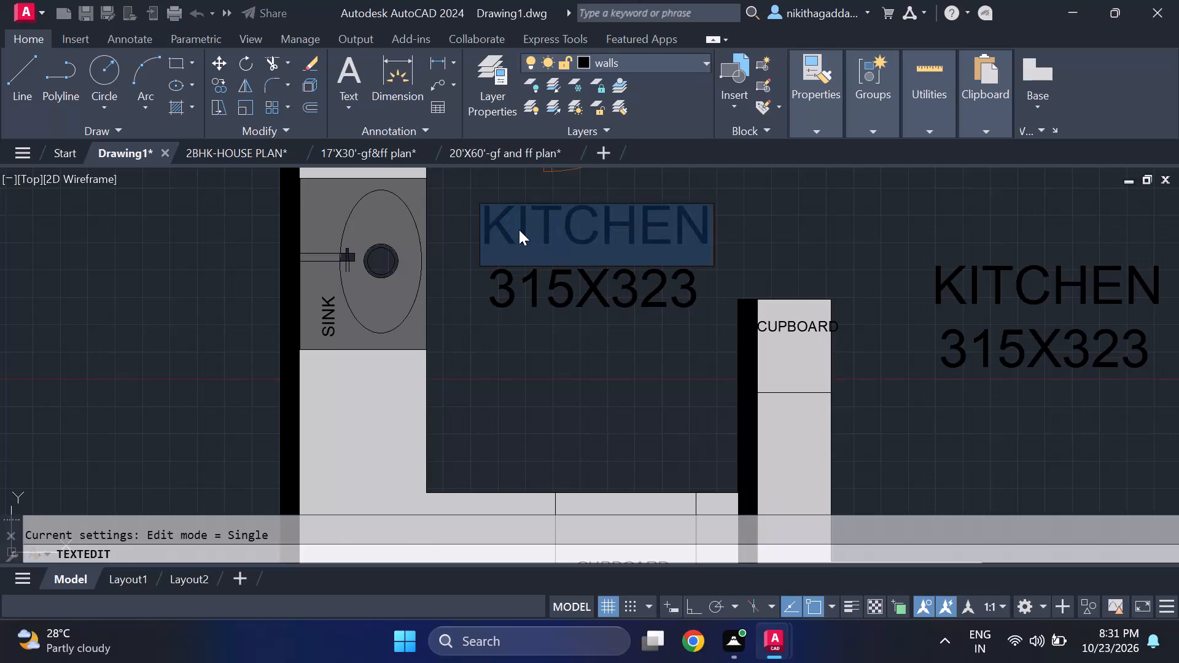
click(481, 227)
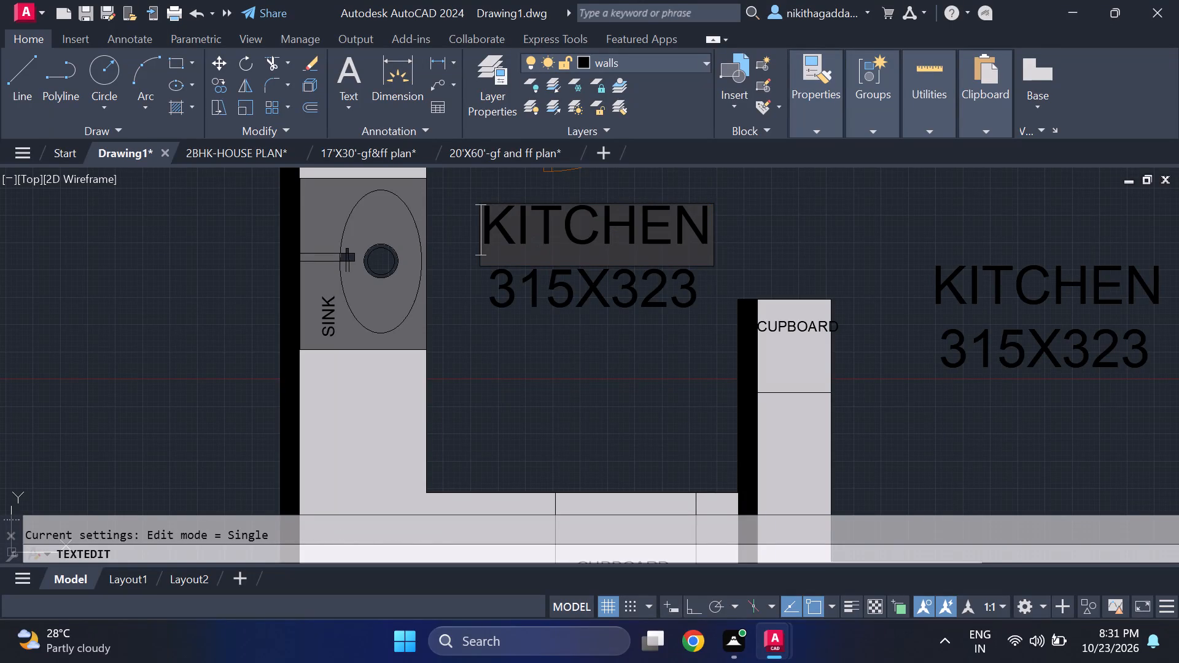
key(w)
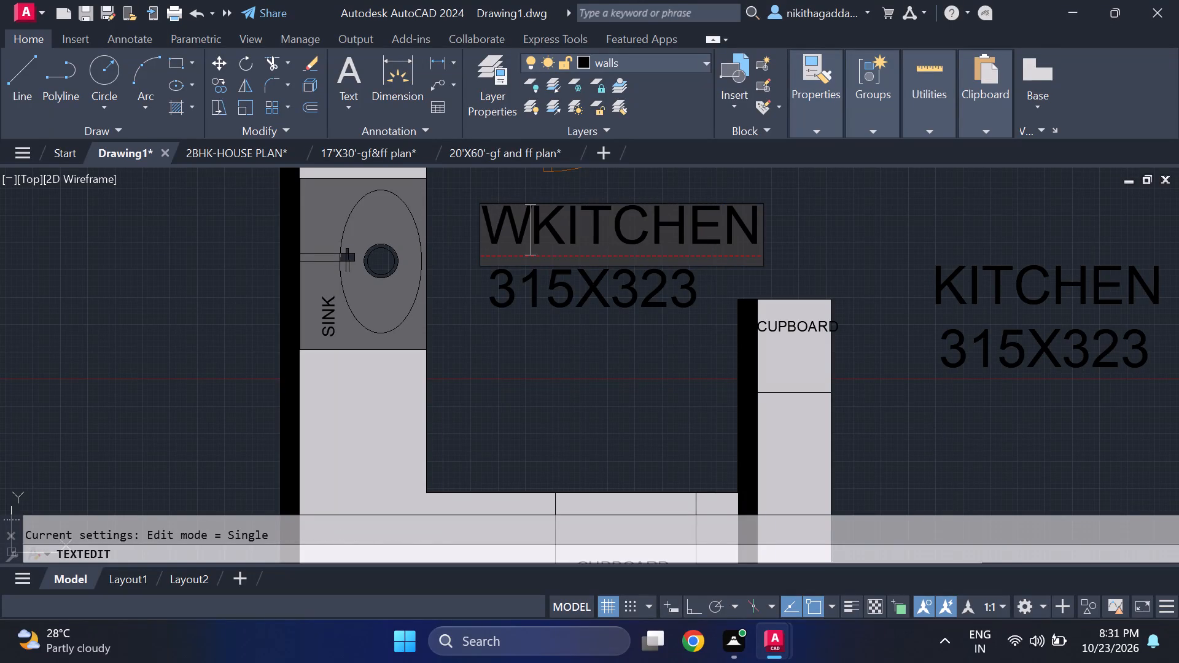
key(slash)
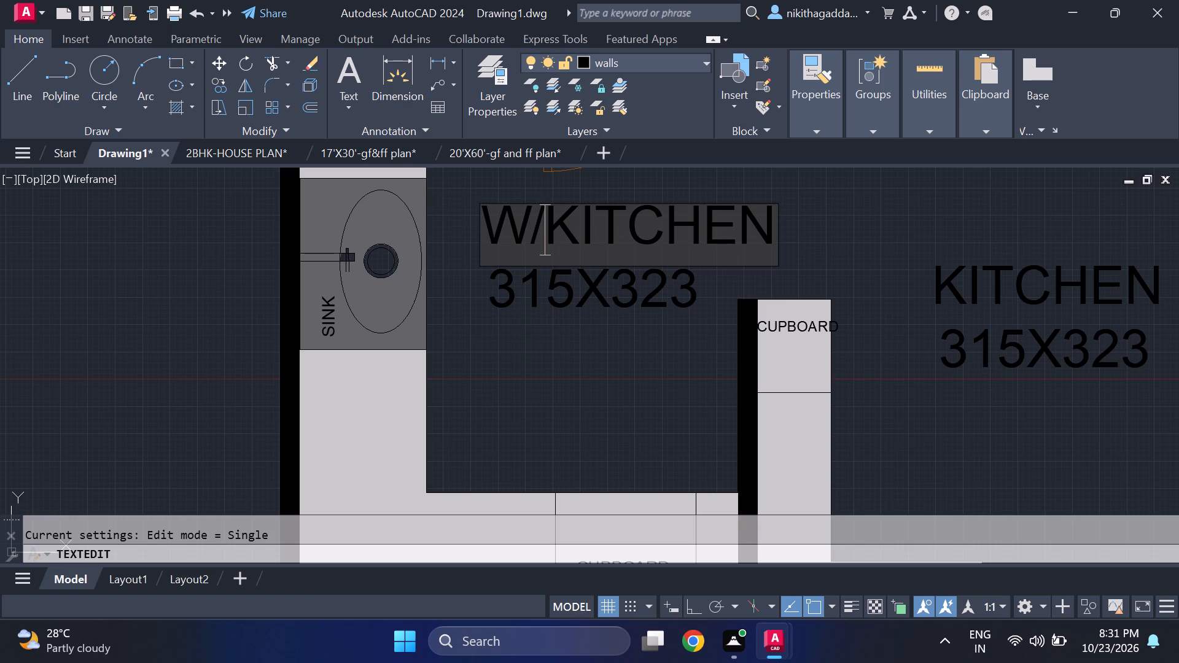
key(Return)
Change the size line under the W/KITCHEN label to 200X300.
key(Return)
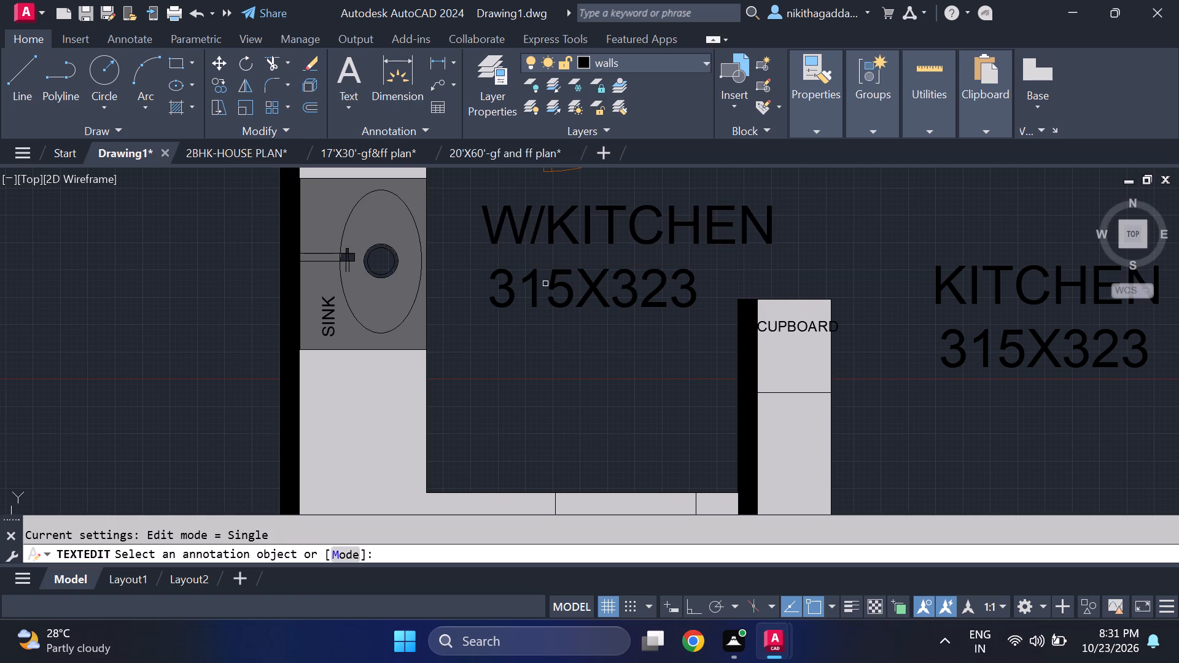
click(510, 295)
scroll(510, 295, up, 2)
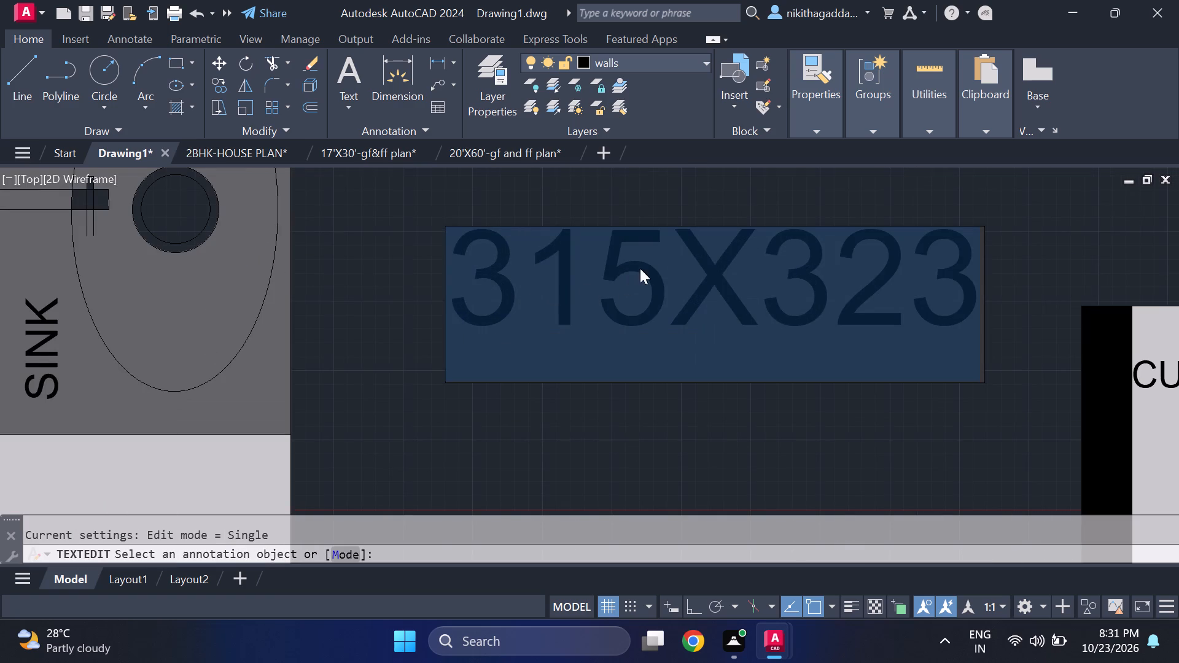
click(657, 252)
key(BackSpace)
key(BackSpace)
key(BackSpace)
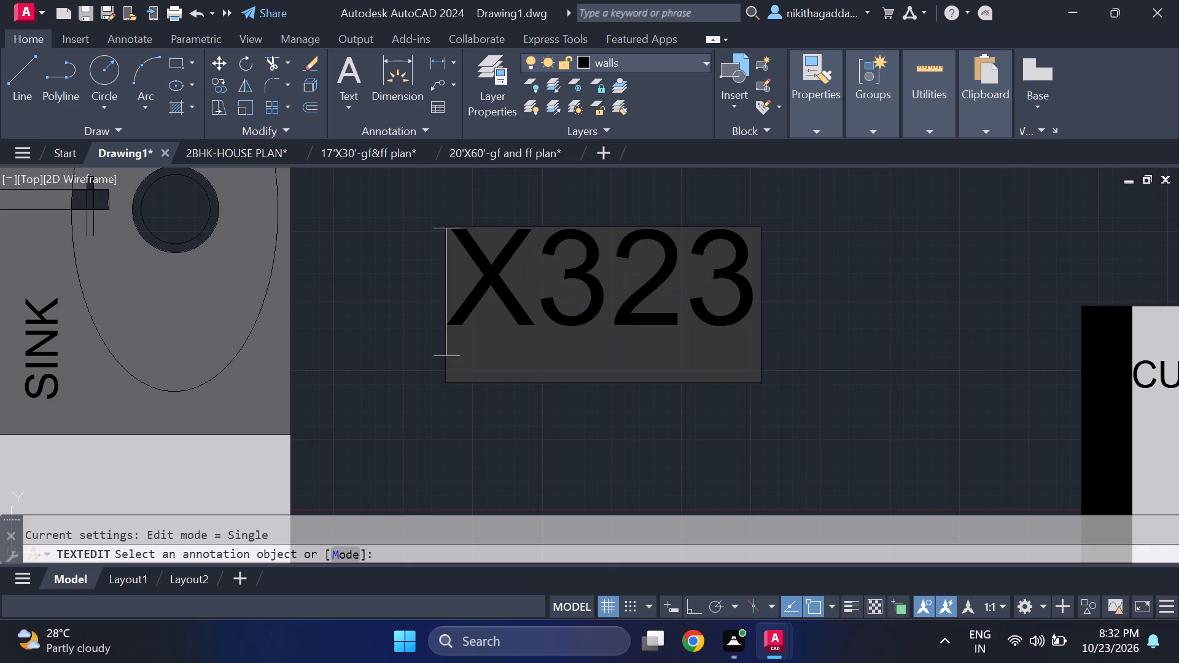
text(200)
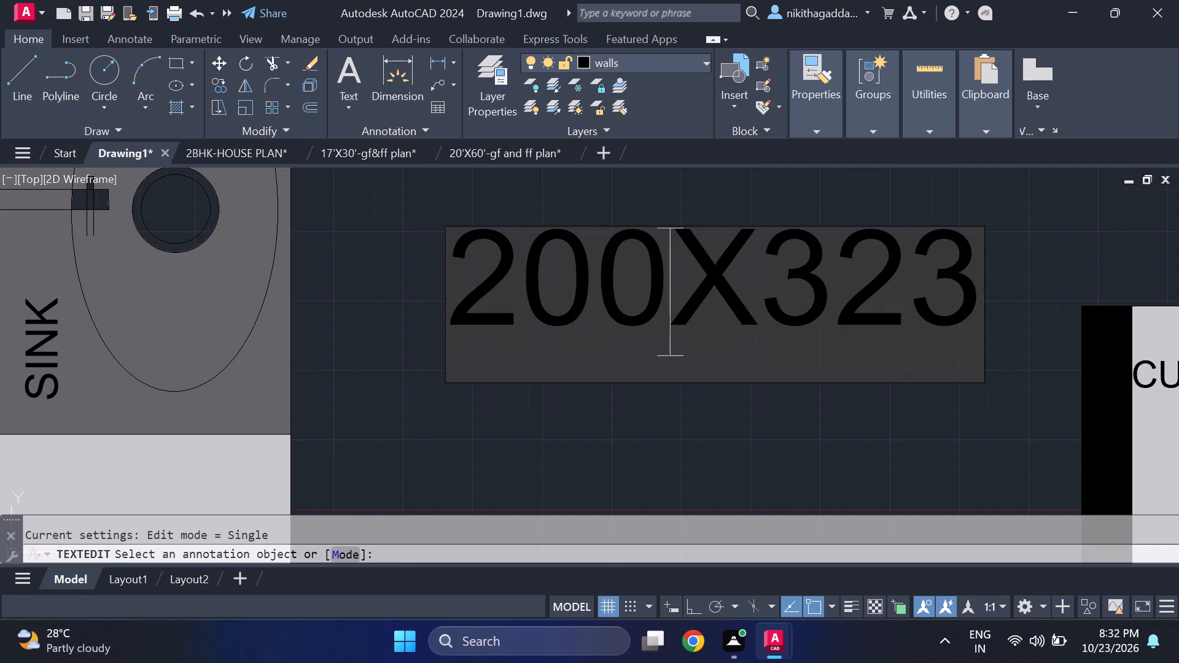
click(960, 262)
key(BackSpace)
key(BackSpace)
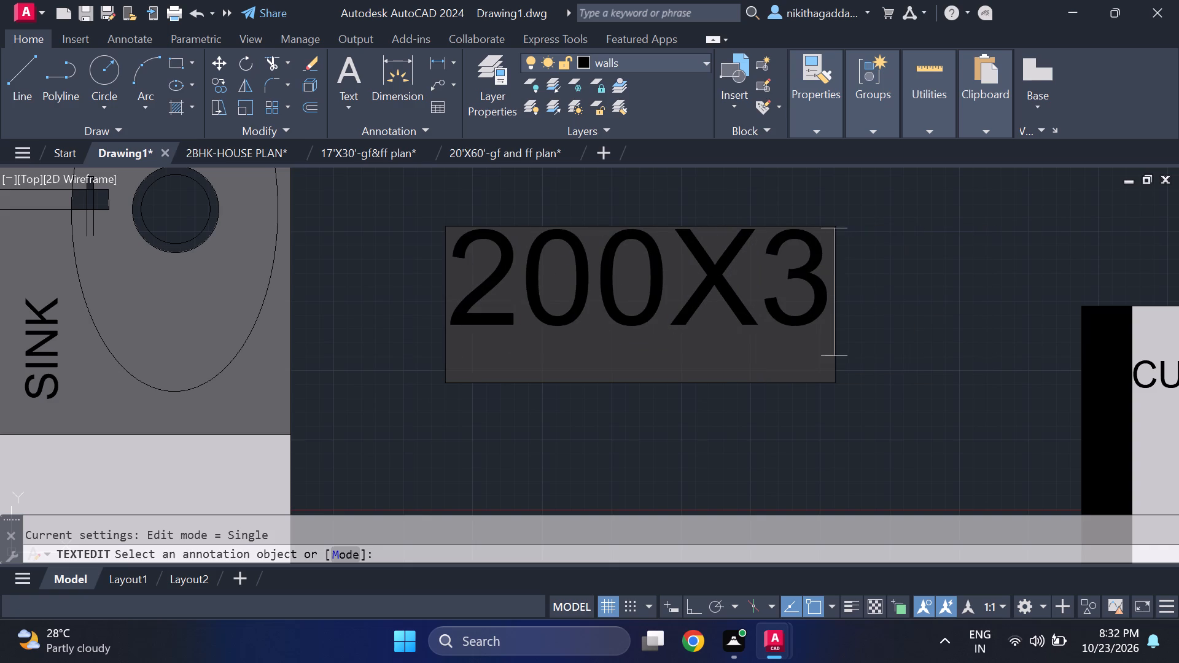
text(00)
key(Return)
Reword the KITCHEN copy on the bed in the bedroom beside the dining area as MASTER BEDROOM.
key(Return)
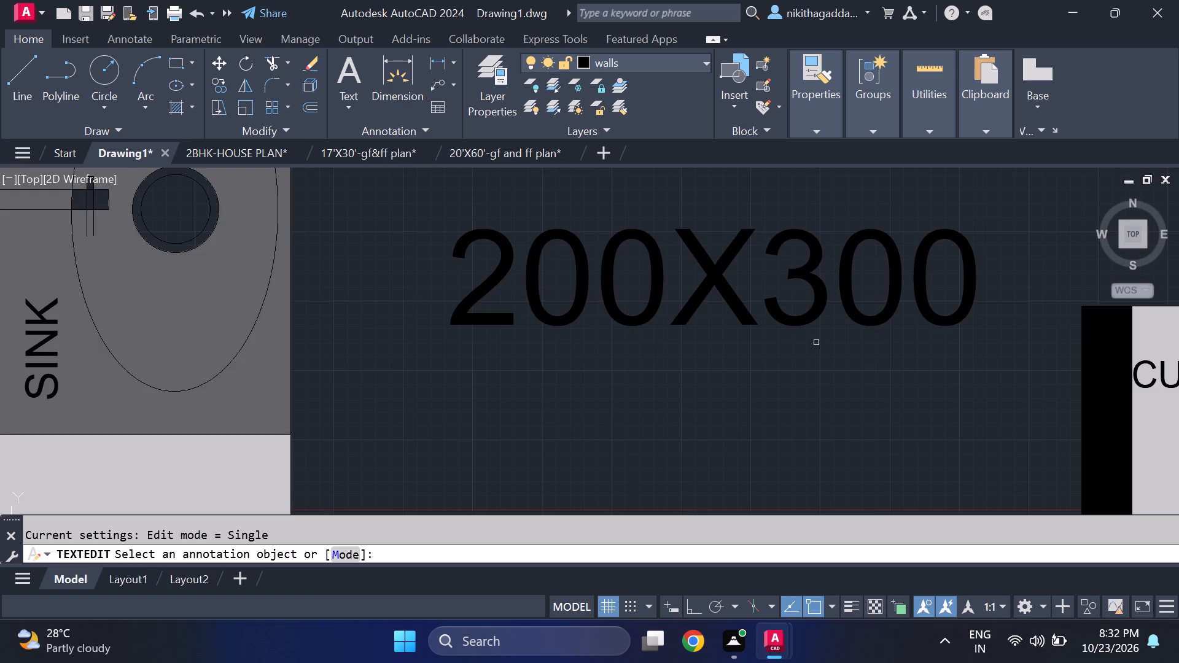
scroll(816, 343, down, 3)
middle_drag(803, 368, 527, 297)
scroll(526, 293, down, 2)
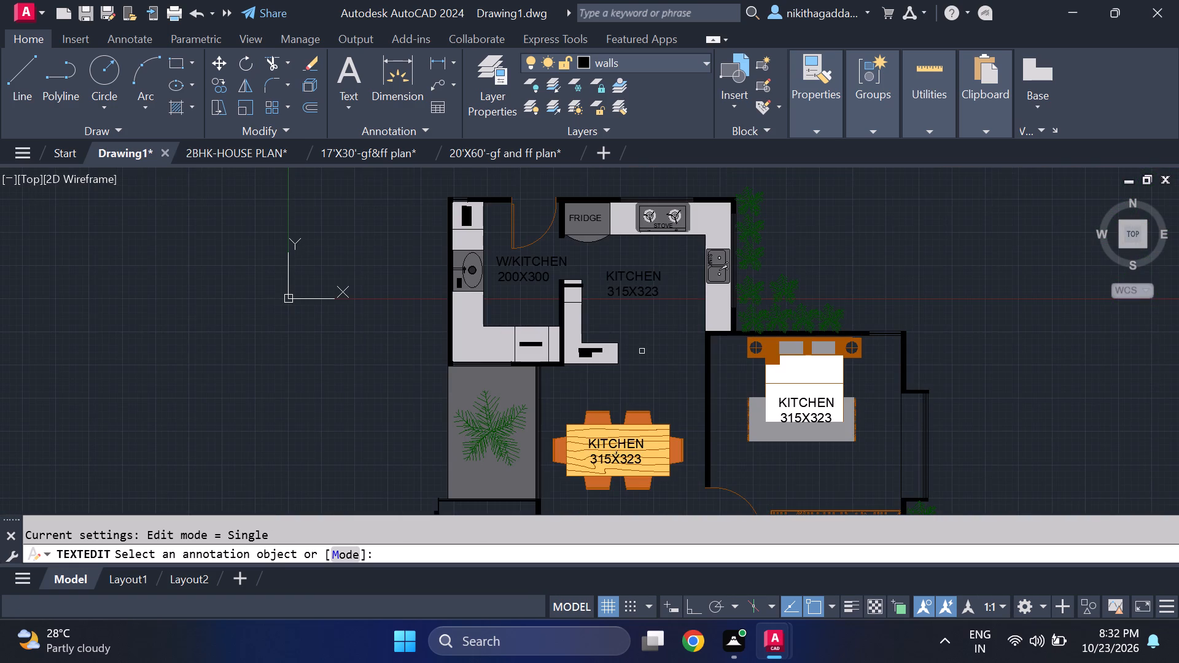
middle_drag(663, 392, 626, 351)
middle_drag(710, 396, 574, 358)
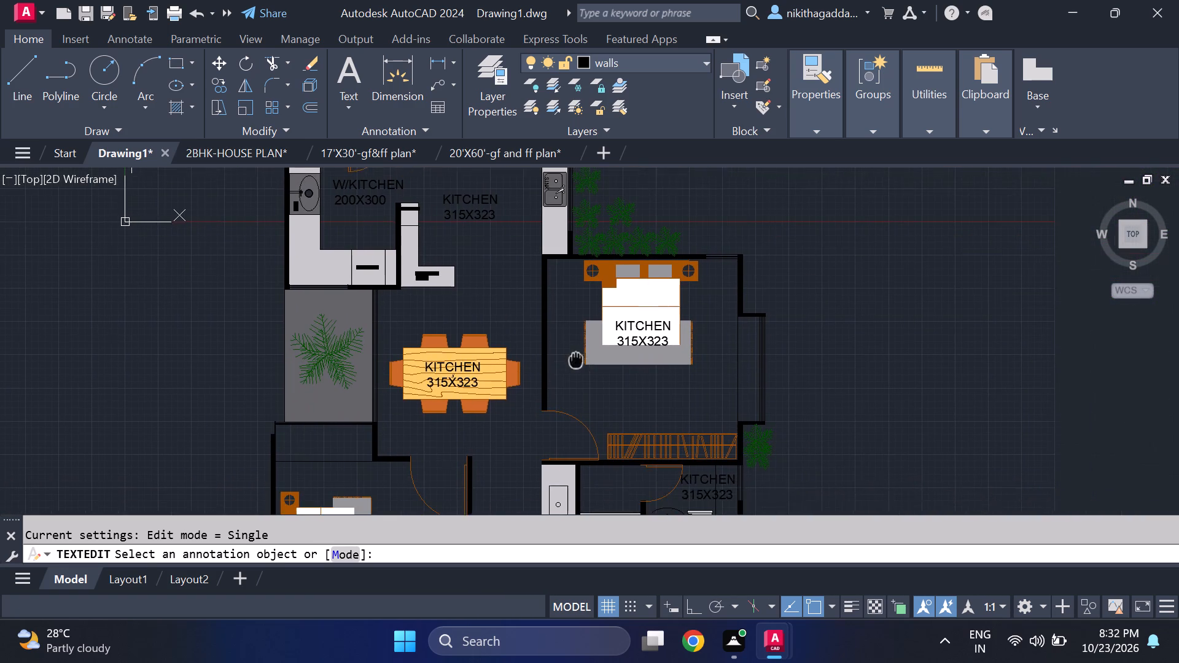
middle_drag(574, 358, 574, 357)
scroll(631, 325, up, 5)
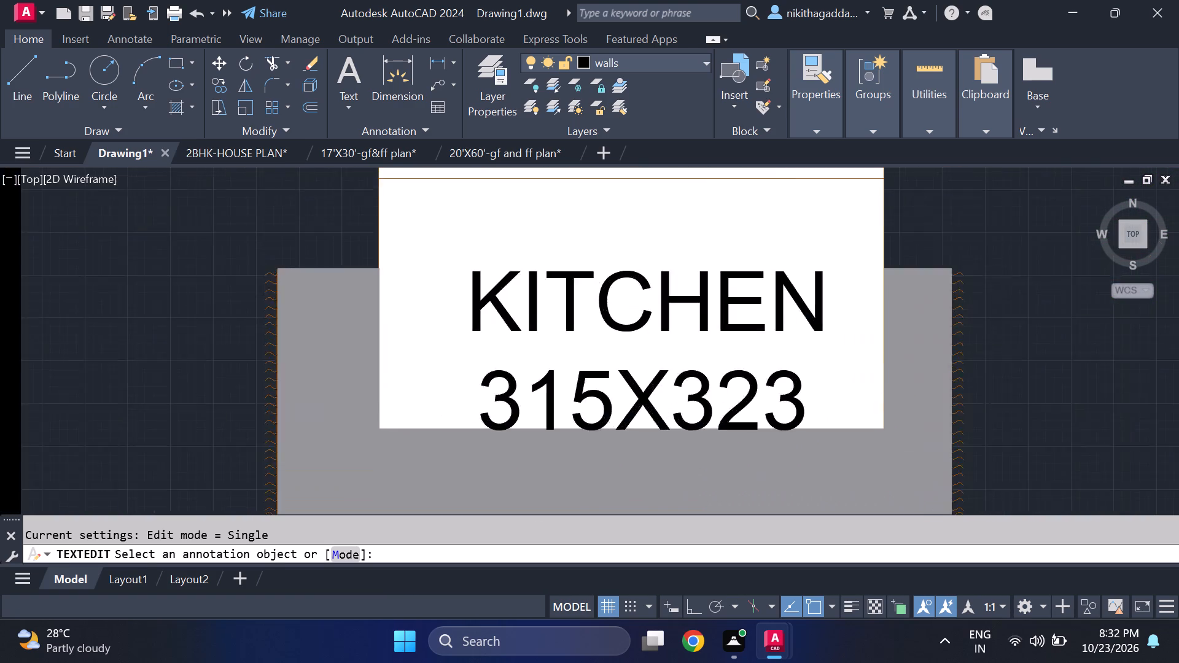
click(626, 327)
click(632, 330)
click(632, 330)
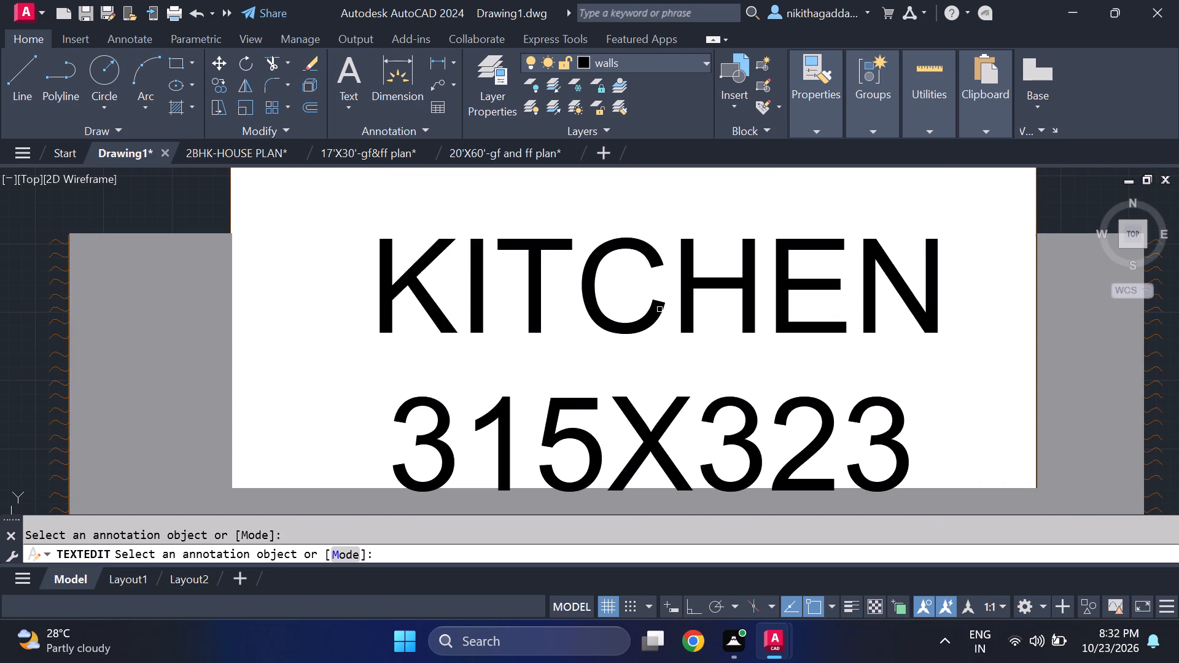
scroll(655, 306, up, 2)
click(655, 306)
click(656, 306)
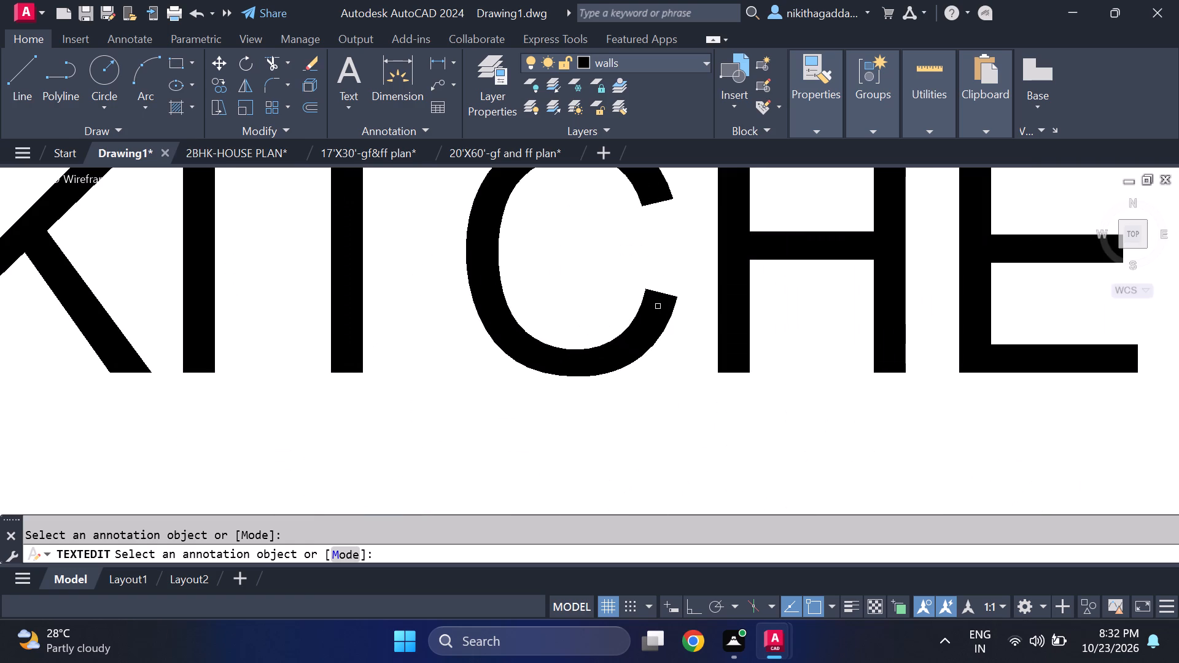
scroll(626, 316, down, 3)
scroll(421, 299, up, 2)
click(446, 292)
double_click(447, 292)
drag(447, 290, 455, 300)
click(453, 297)
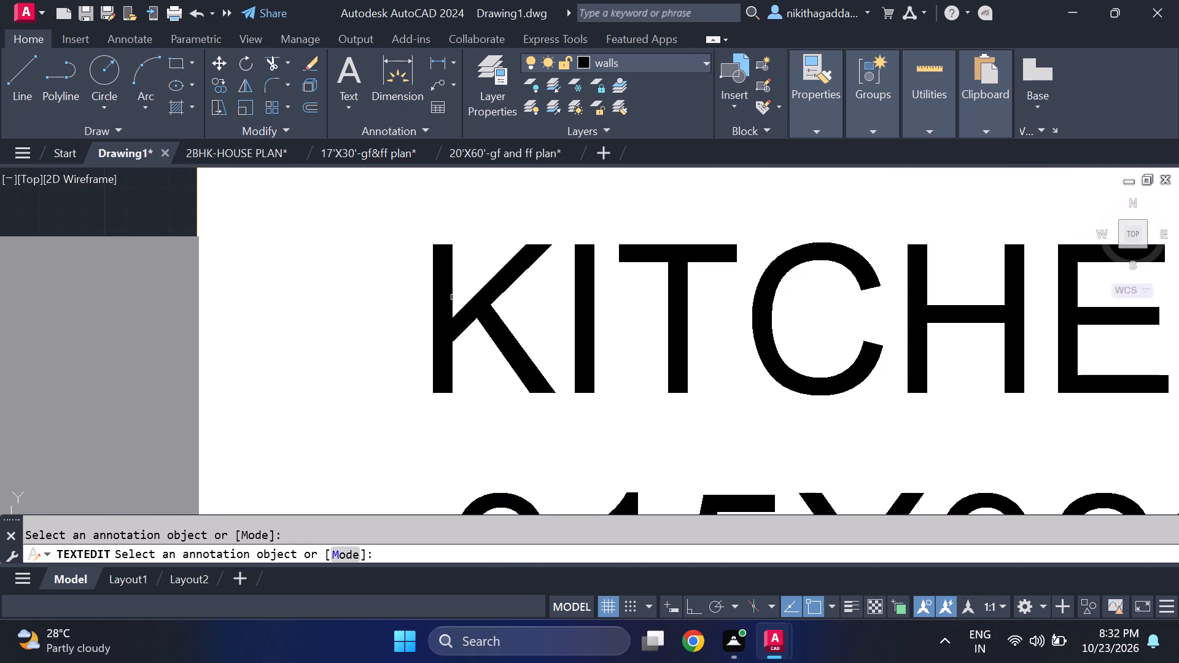
scroll(544, 397, down, 4)
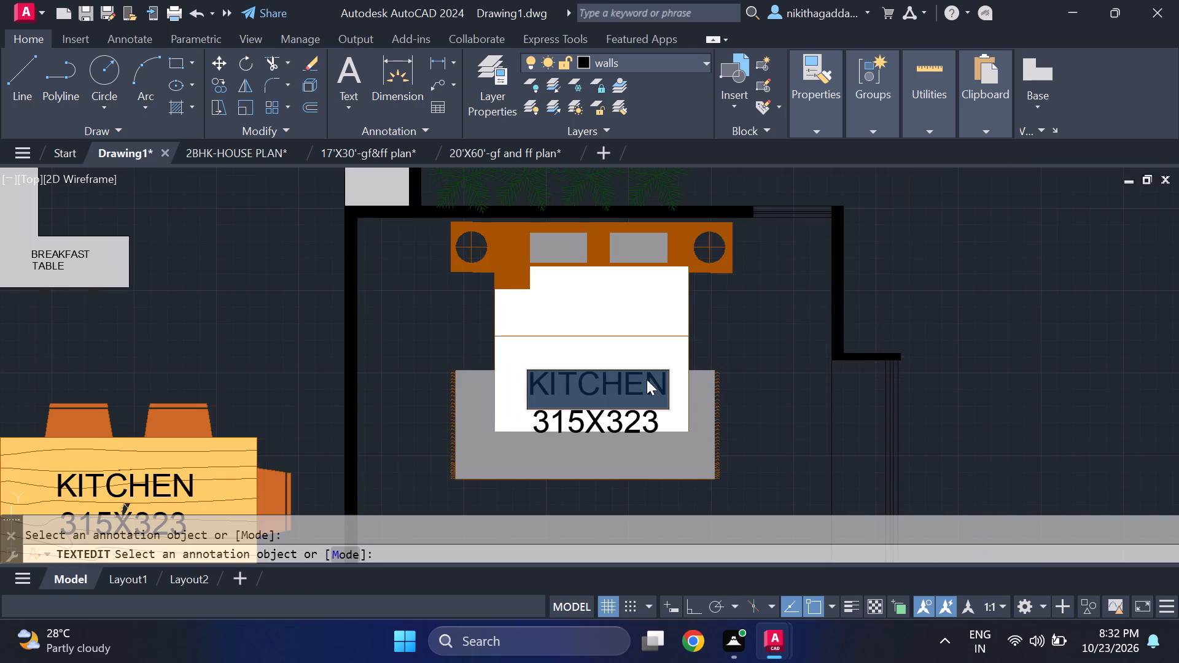
scroll(648, 379, up, 4)
click(697, 384)
click(706, 376)
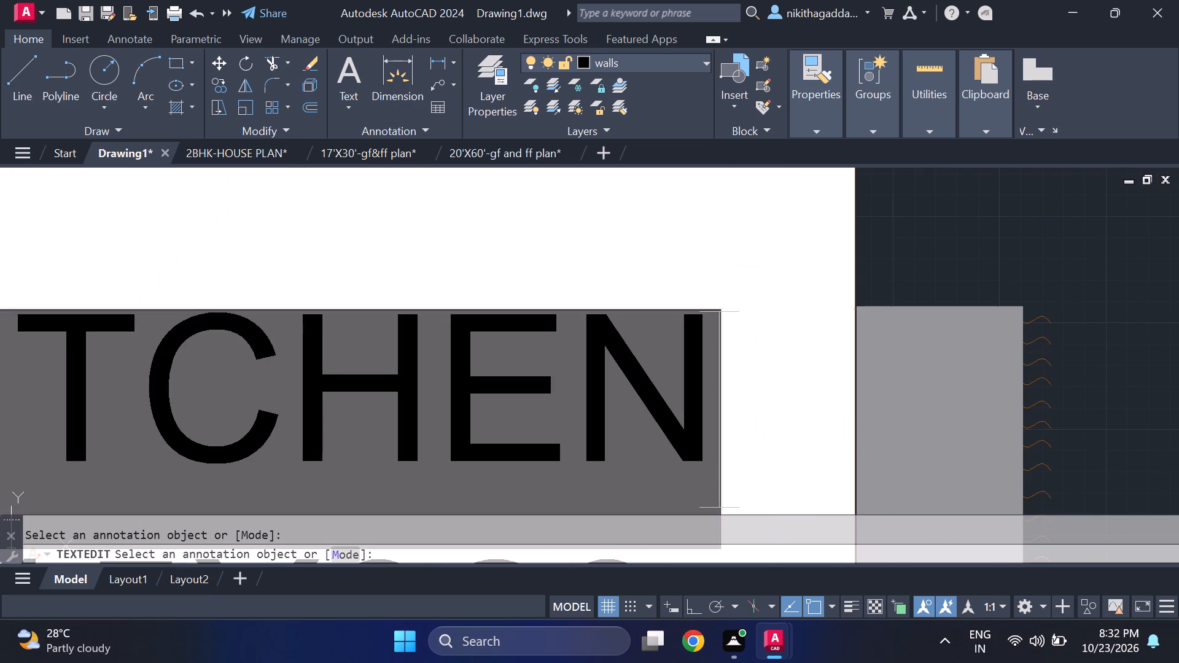
key(BackSpace)
key(BackSpace)
key(BackSpace)
key(BackSpace)
key(BackSpace)
key(BackSpace)
key(BackSpace)
key(BackSpace)
key(BackSpace)
key(BackSpace)
key(BackSpace)
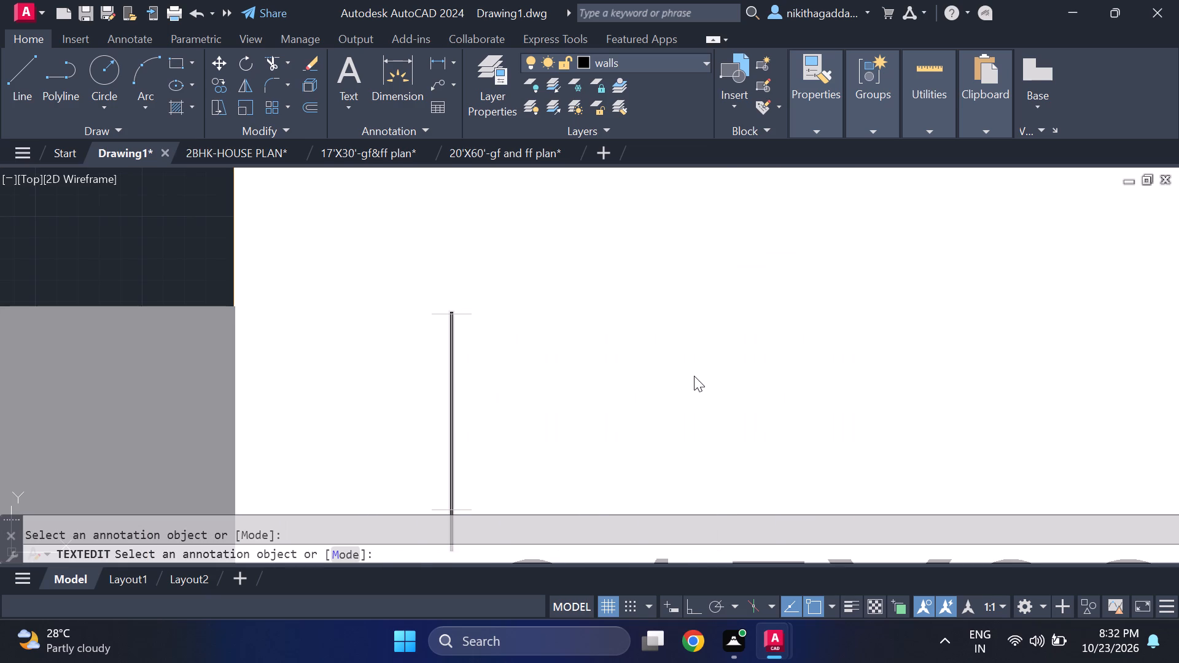
text(MASTE)
text(R BEDROOM)
key(Return)
Change the size line under the MASTER BEDROOM label to 360X379.
key(Return)
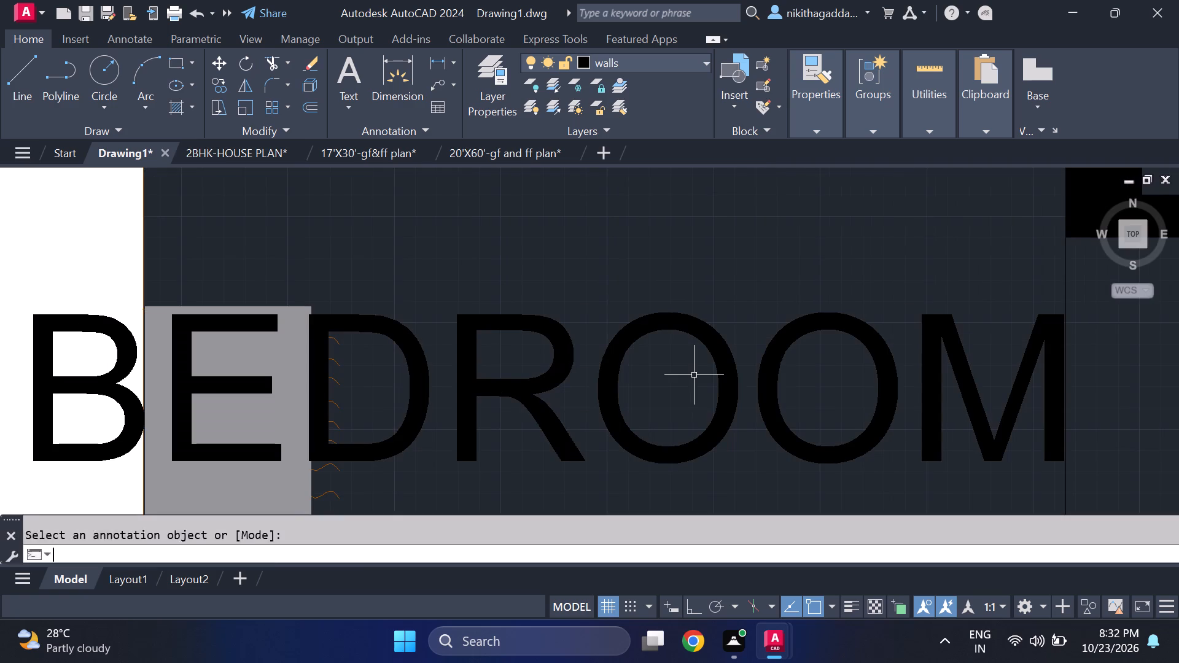
scroll(693, 376, down, 4)
scroll(557, 403, up, 1)
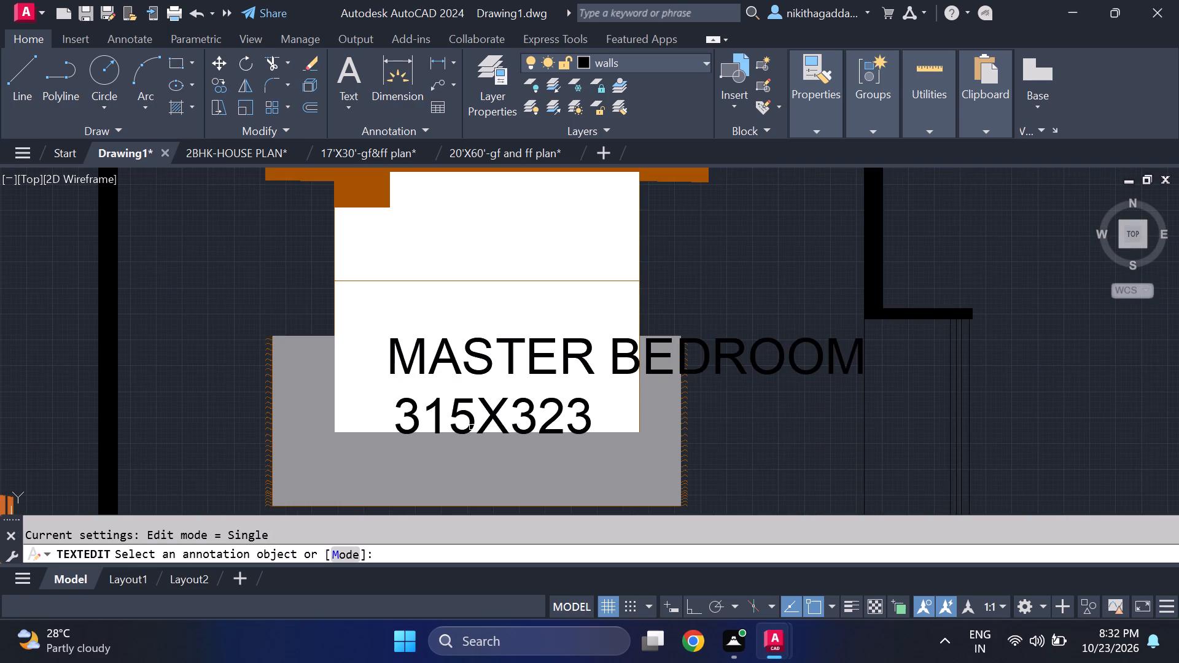
scroll(442, 435, up, 2)
click(429, 395)
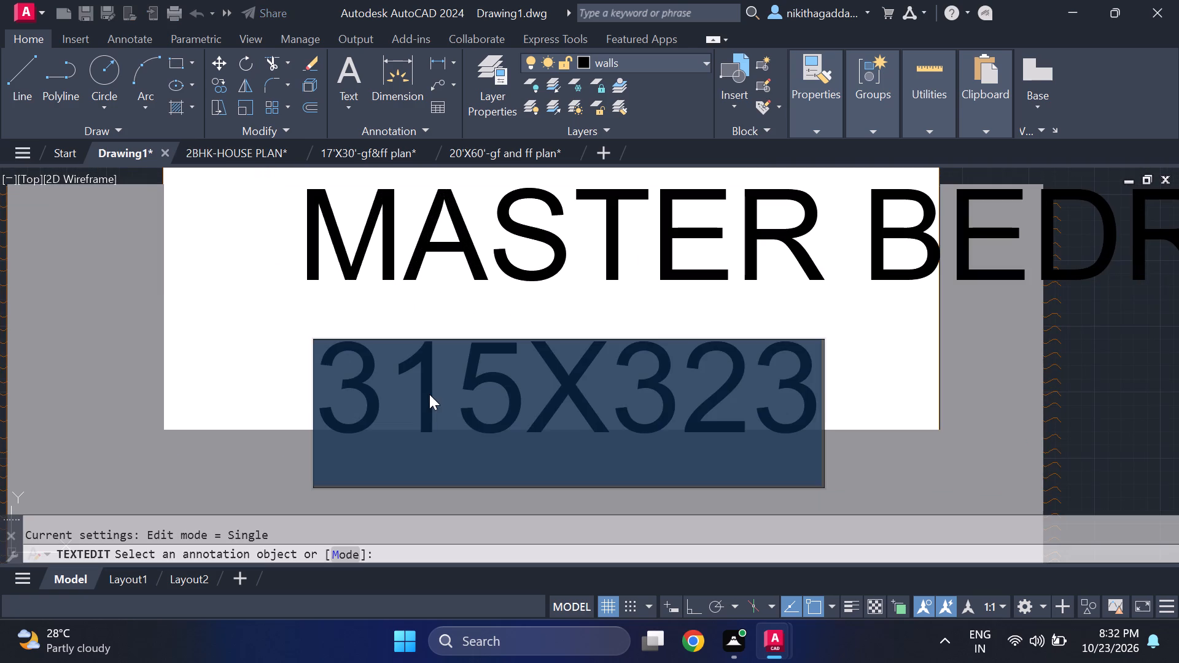
click(518, 384)
key(BackSpace)
key(BackSpace)
text(60)
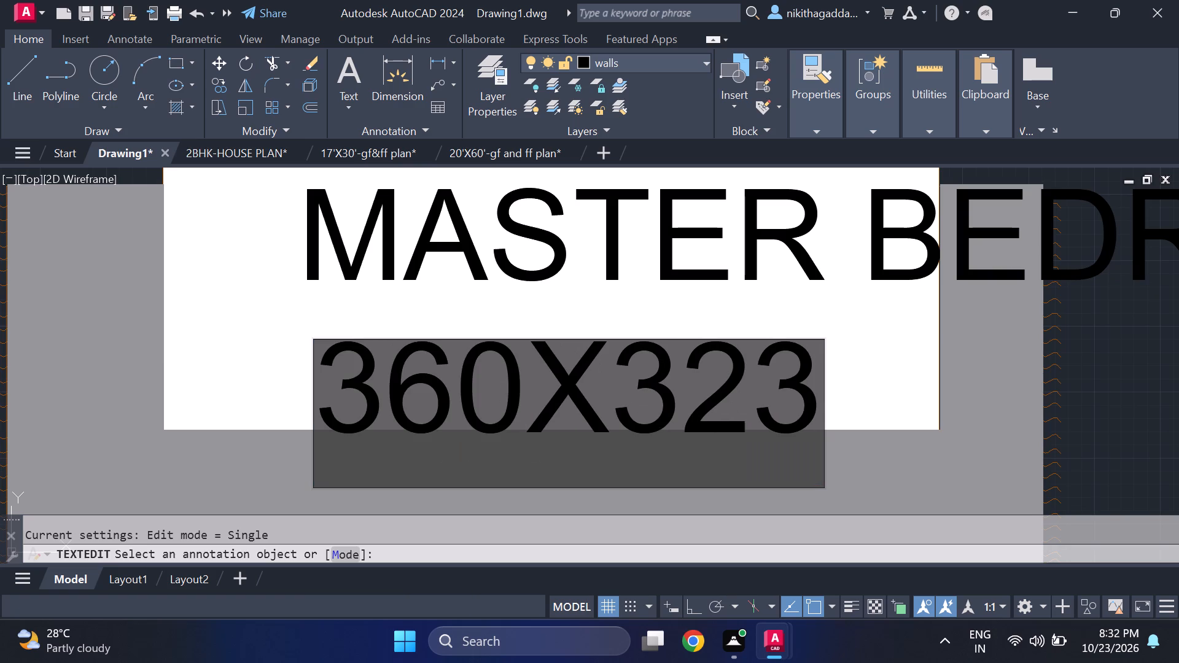
click(744, 370)
key(BackSpace)
key(7)
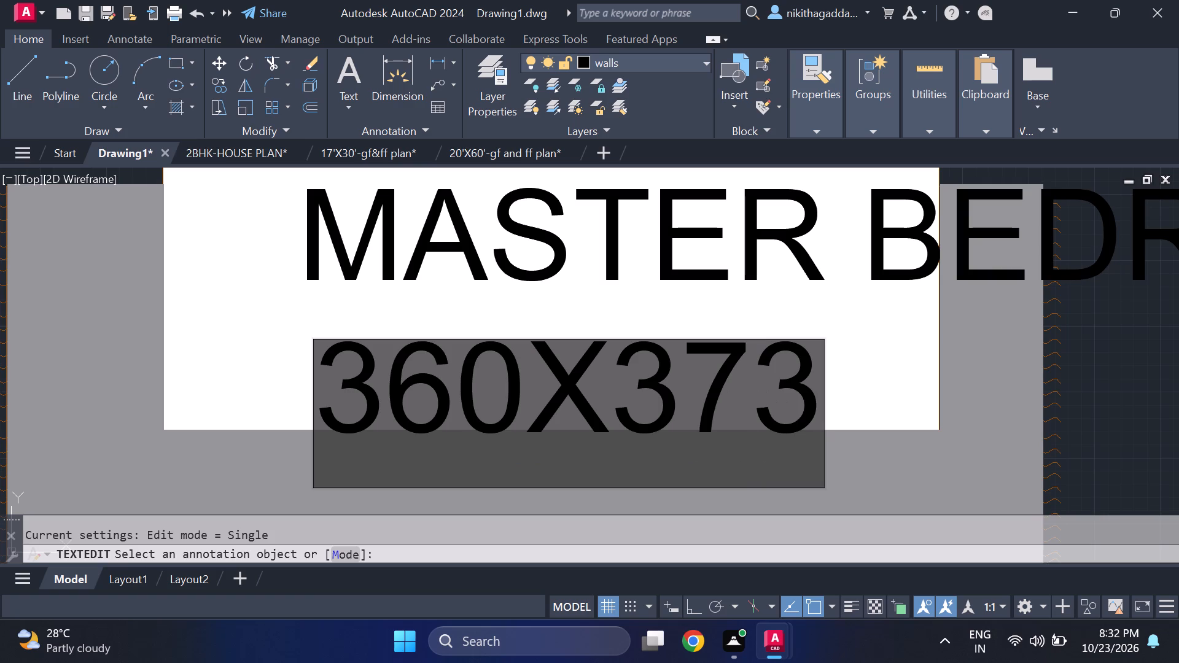
click(818, 385)
key(BackSpace)
key(9)
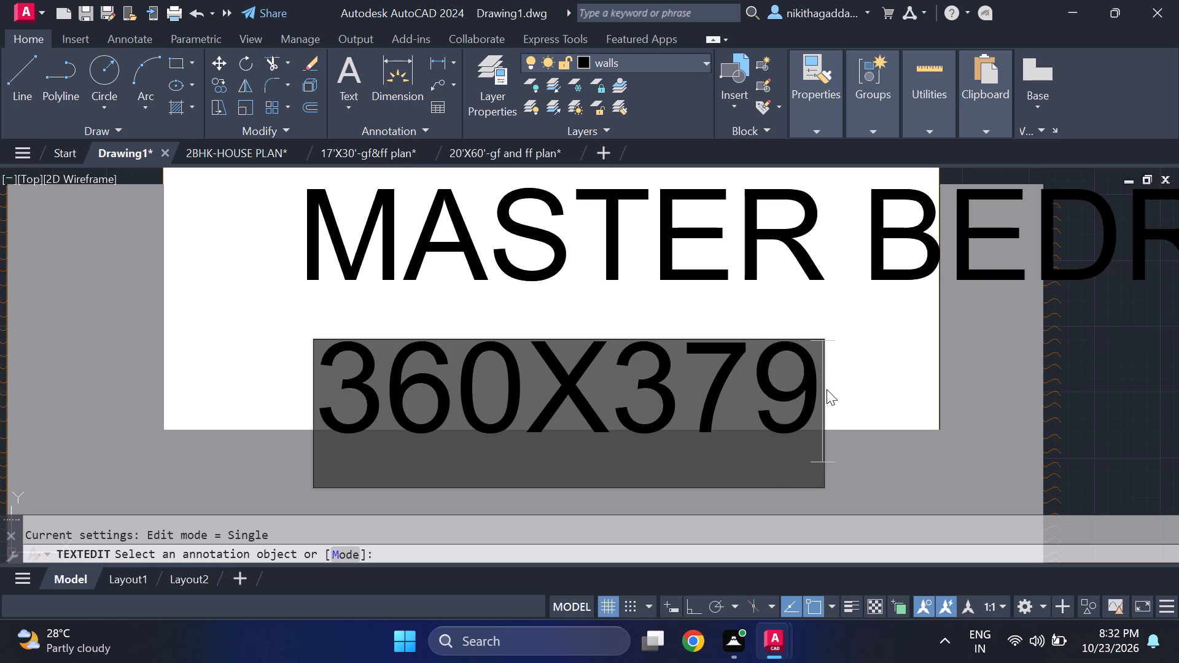
key(Return)
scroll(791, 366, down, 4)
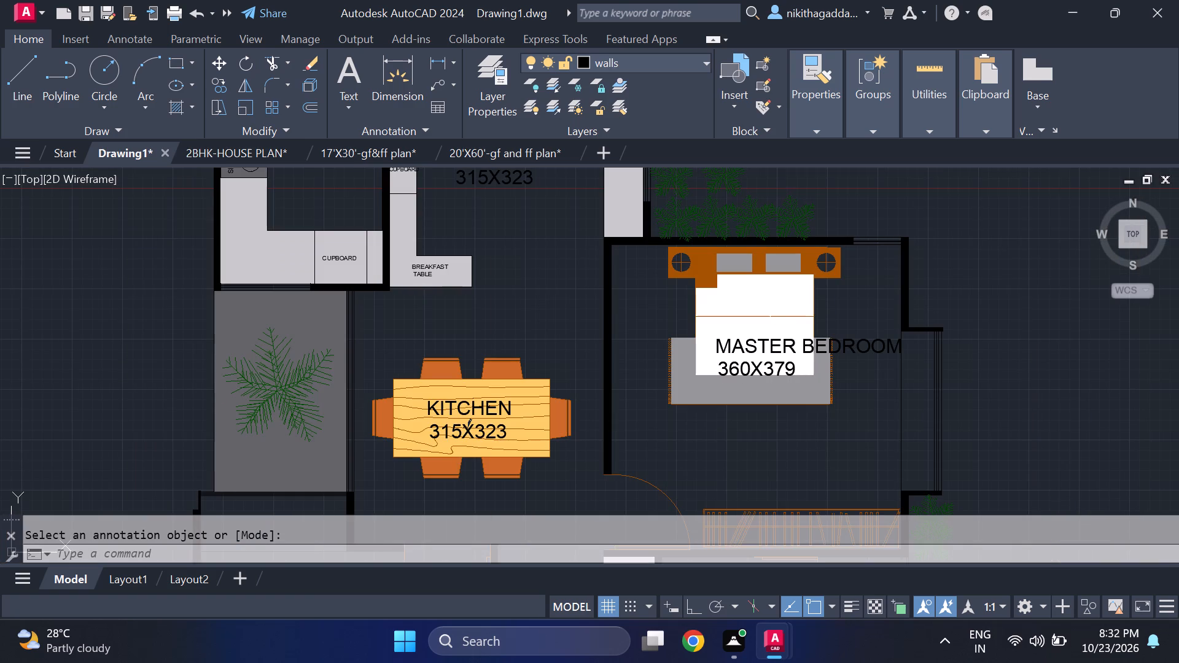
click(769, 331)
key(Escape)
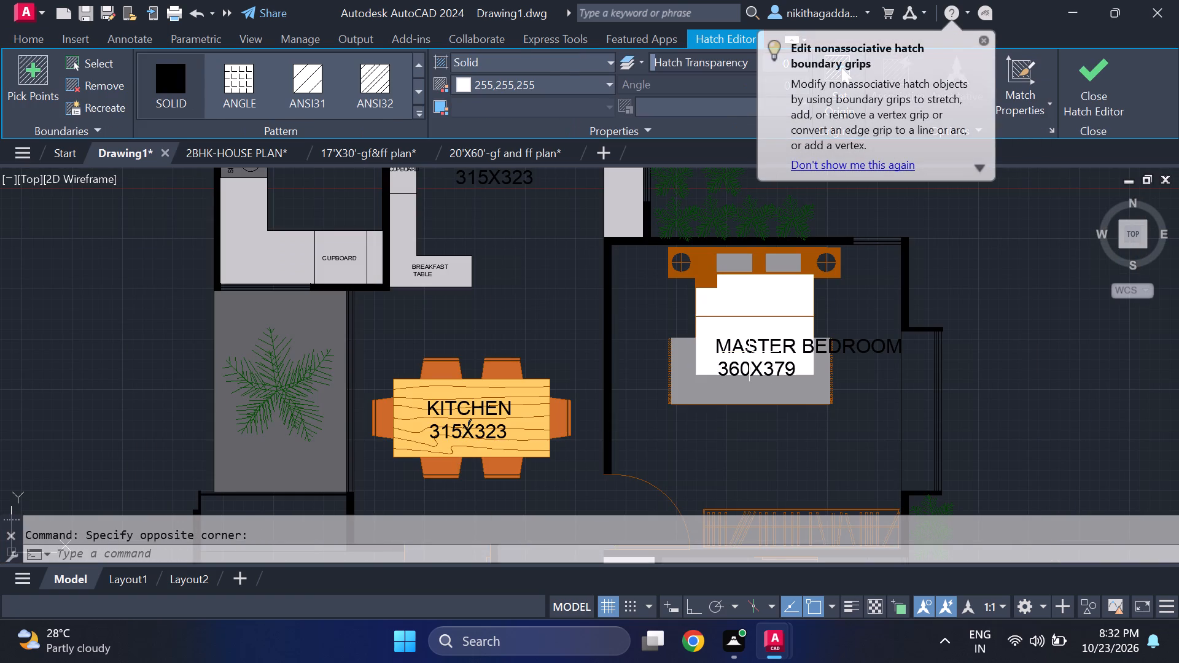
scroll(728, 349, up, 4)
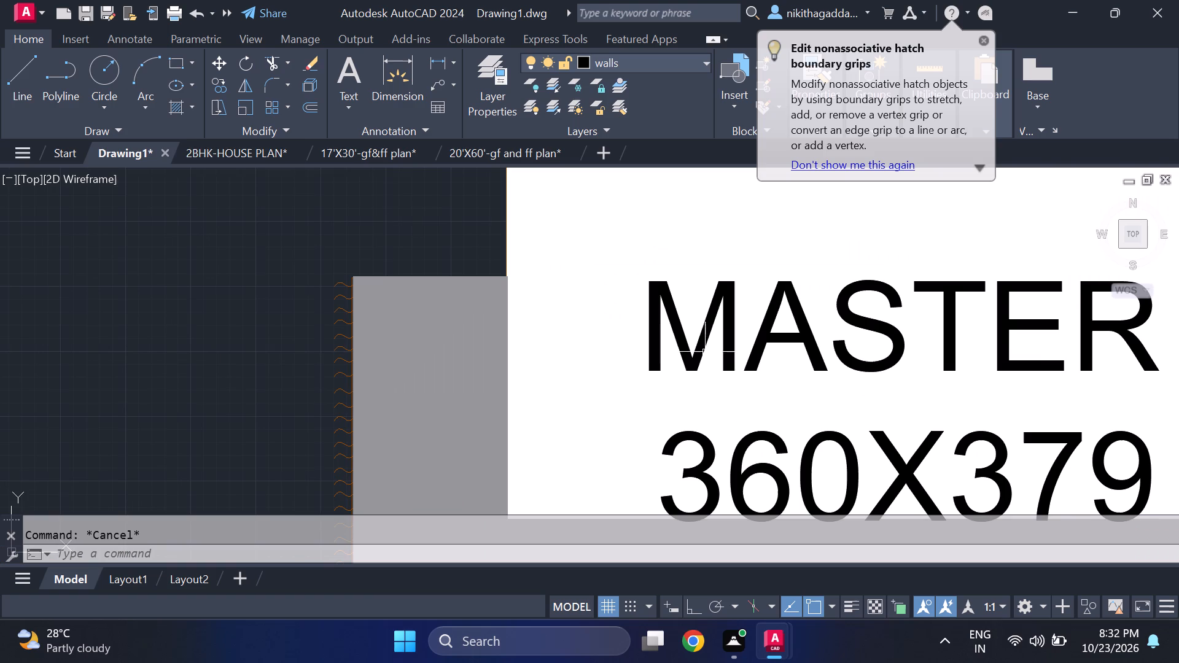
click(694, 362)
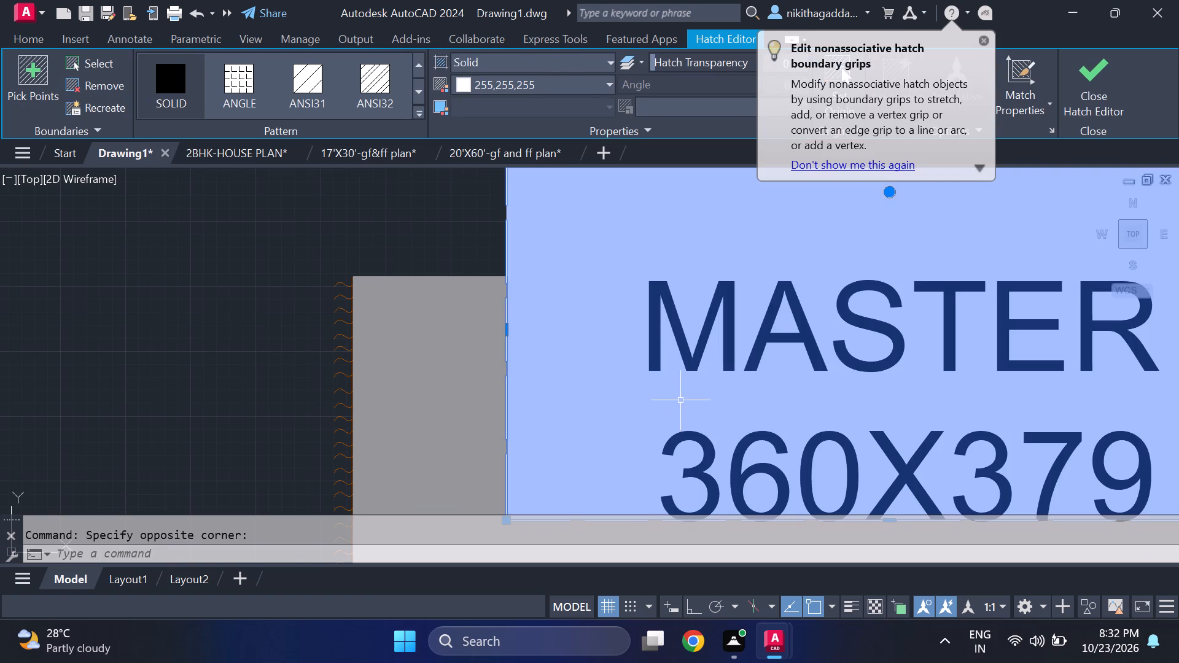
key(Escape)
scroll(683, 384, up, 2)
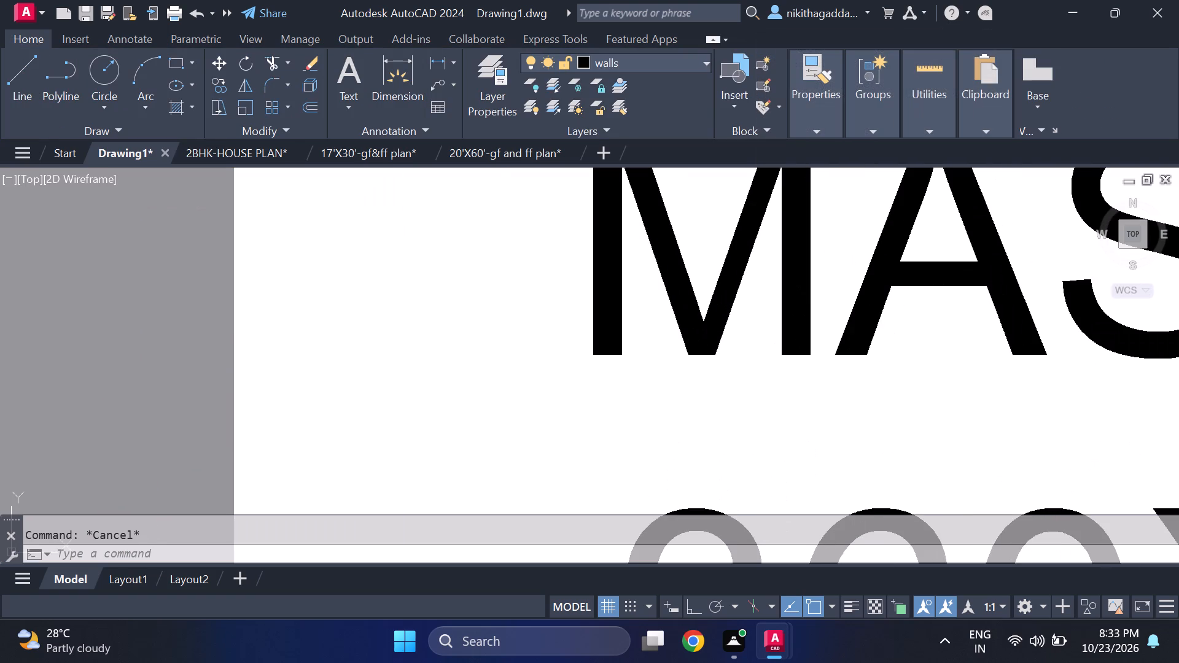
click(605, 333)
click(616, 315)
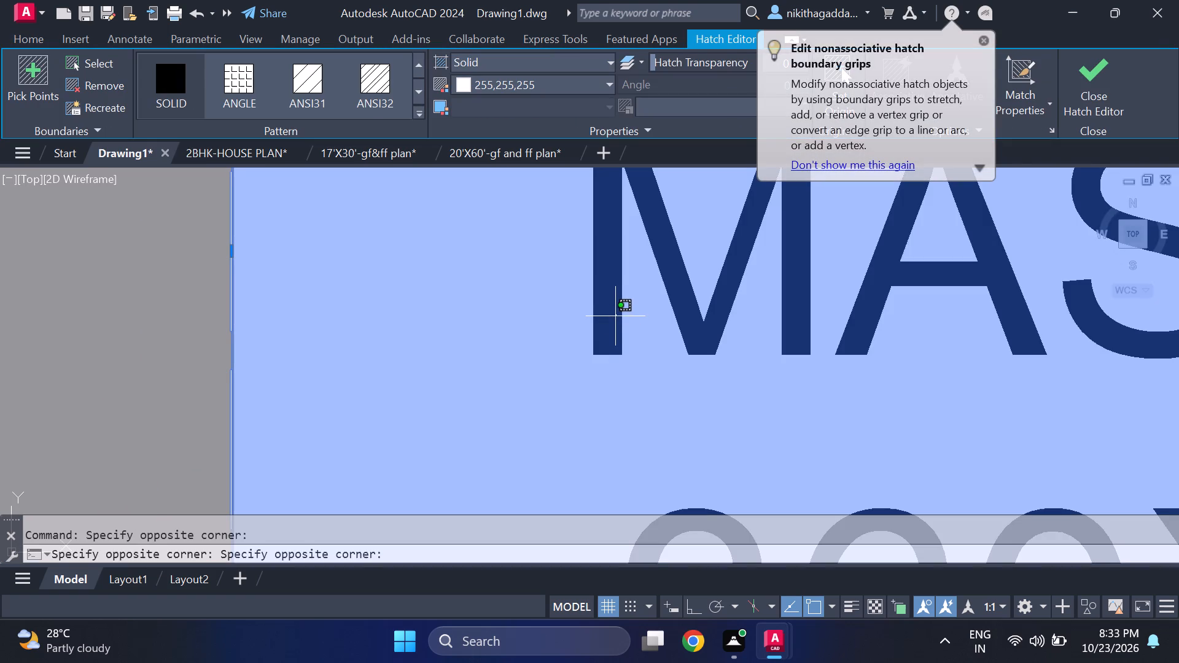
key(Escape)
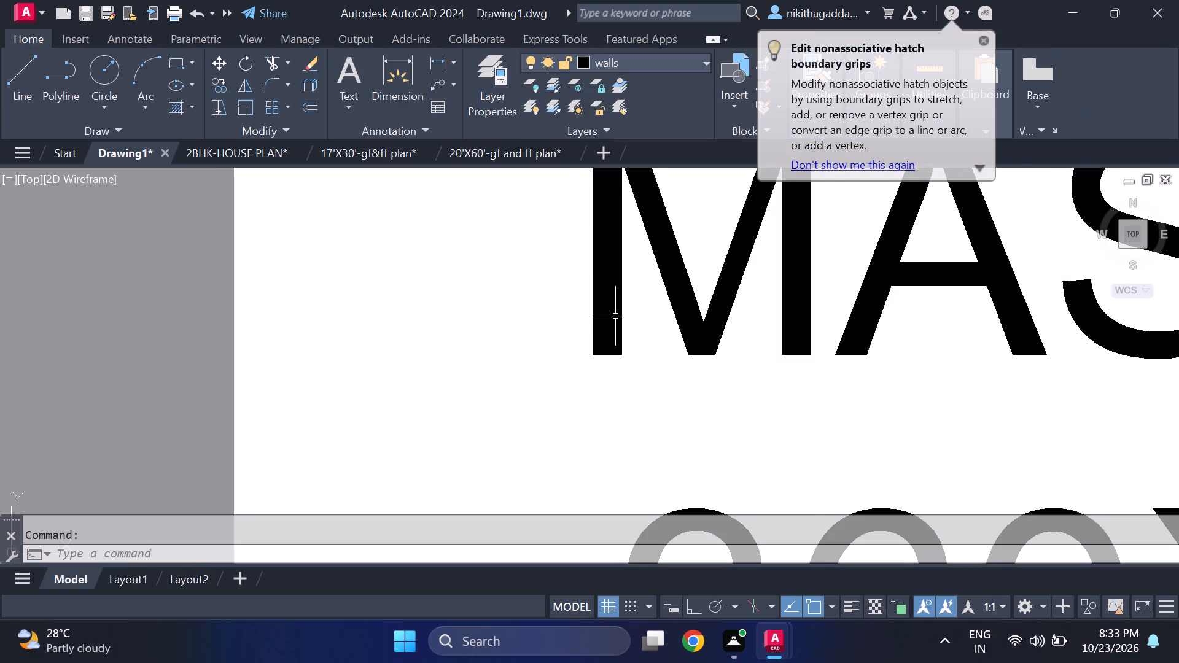
Copy the MASTER BEDROOM and 360X379 text from the bed to the clear floor just below the bed's rug.
scroll(621, 324, down, 4)
middle_drag(975, 332, 806, 335)
drag(828, 283, 828, 282)
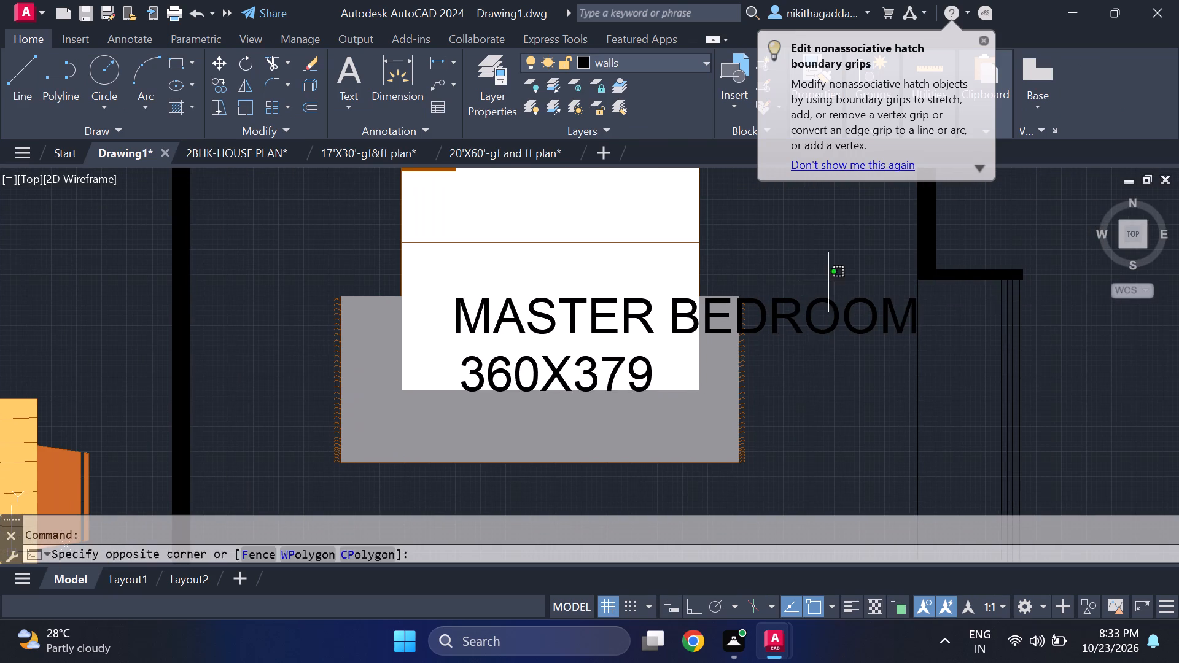
drag(828, 282, 826, 295)
click(772, 375)
scroll(615, 395, up, 1)
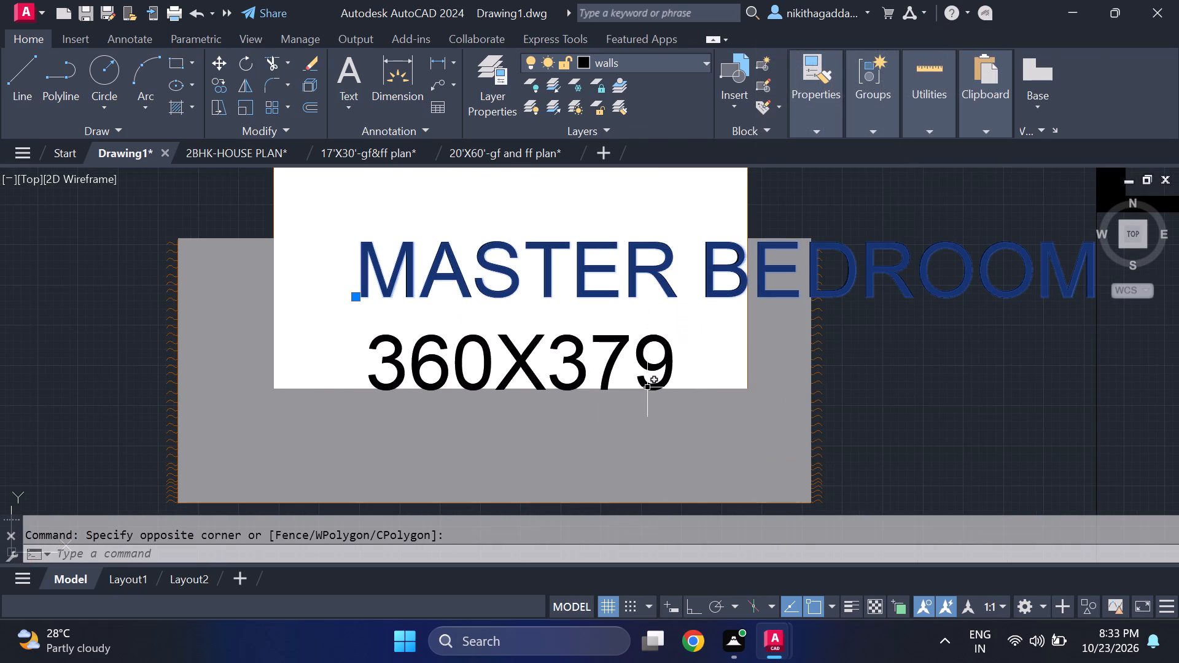
click(647, 387)
scroll(642, 378, down, 3)
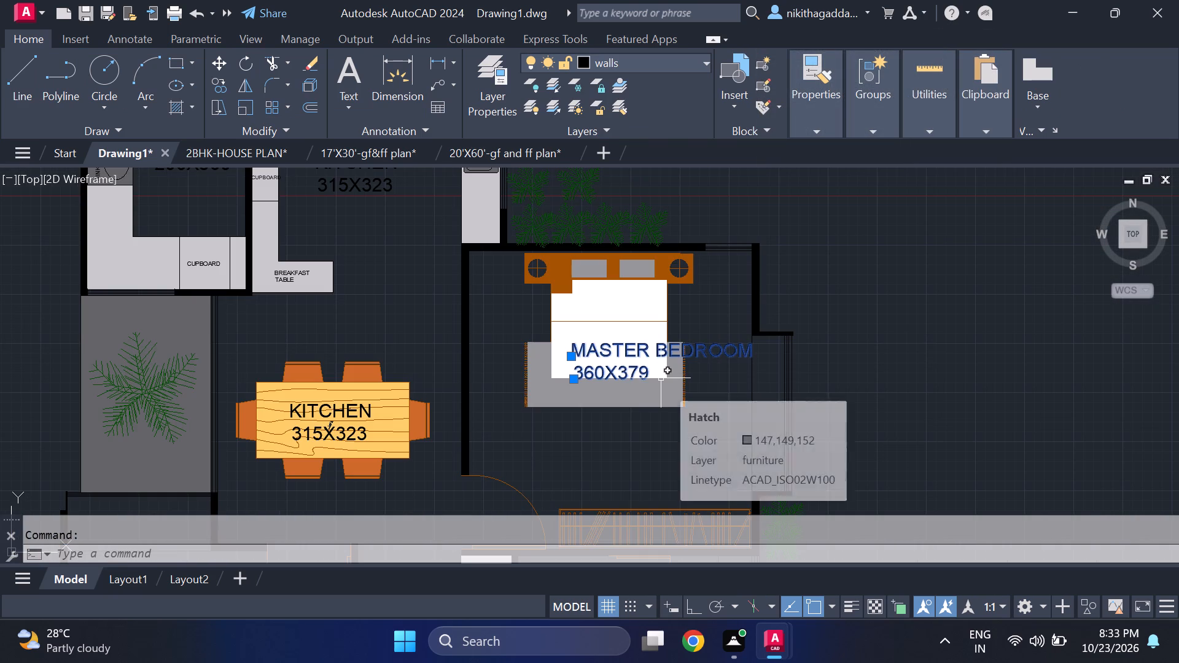
text(CO)
key(Return)
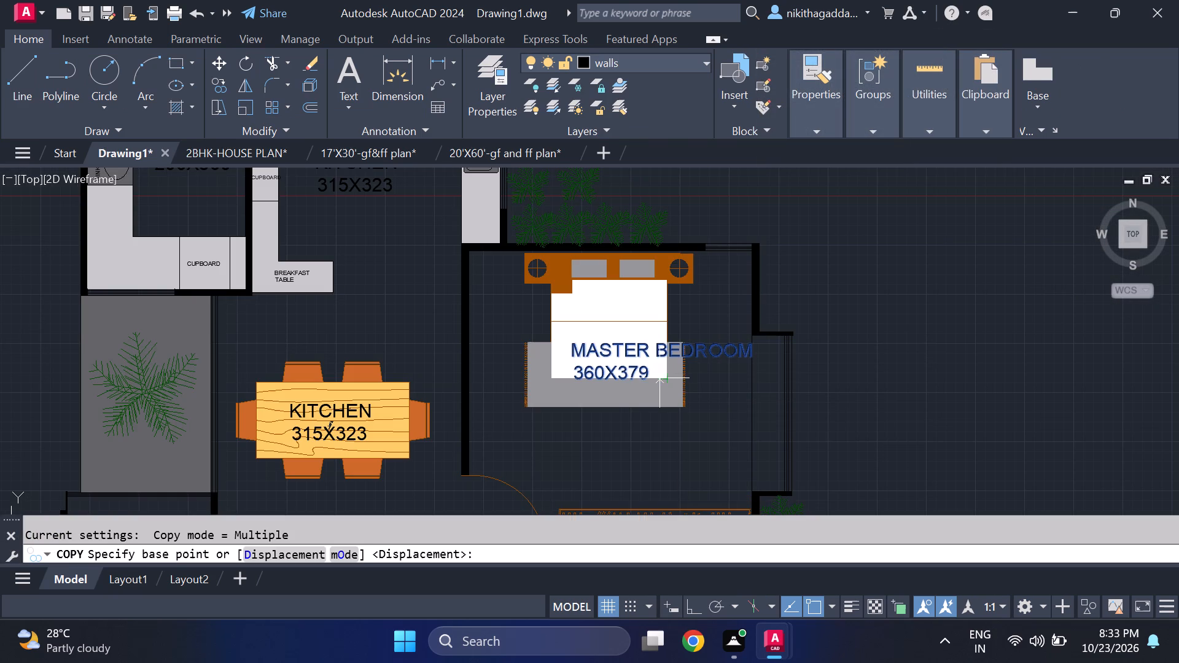
click(572, 370)
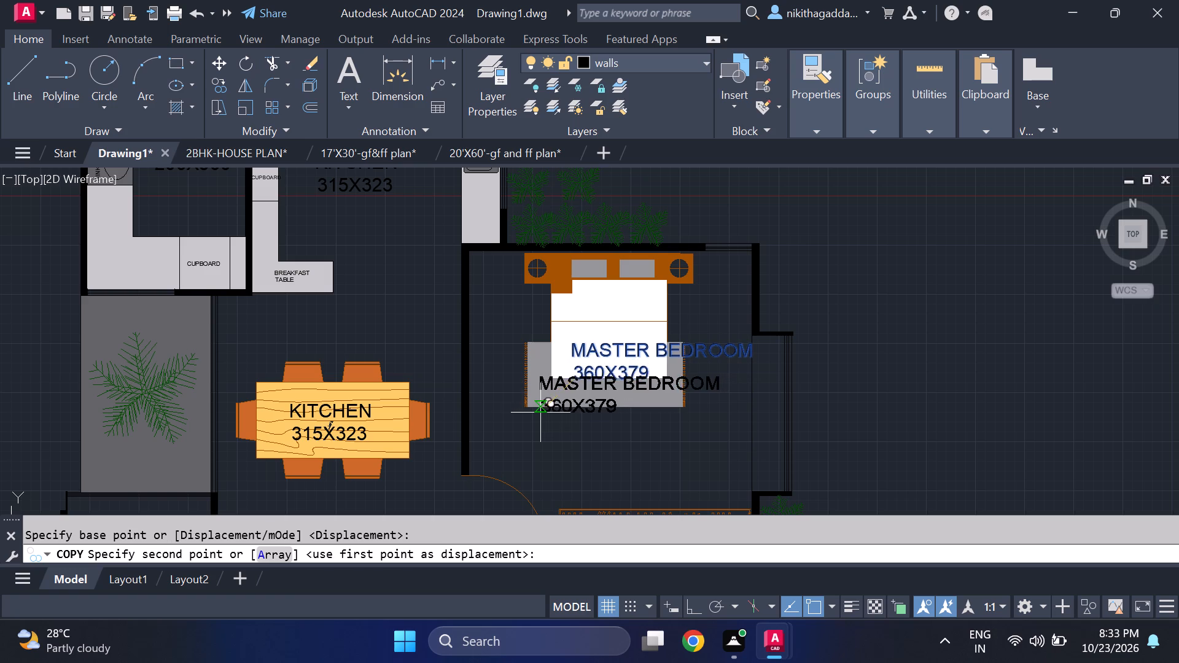
click(545, 453)
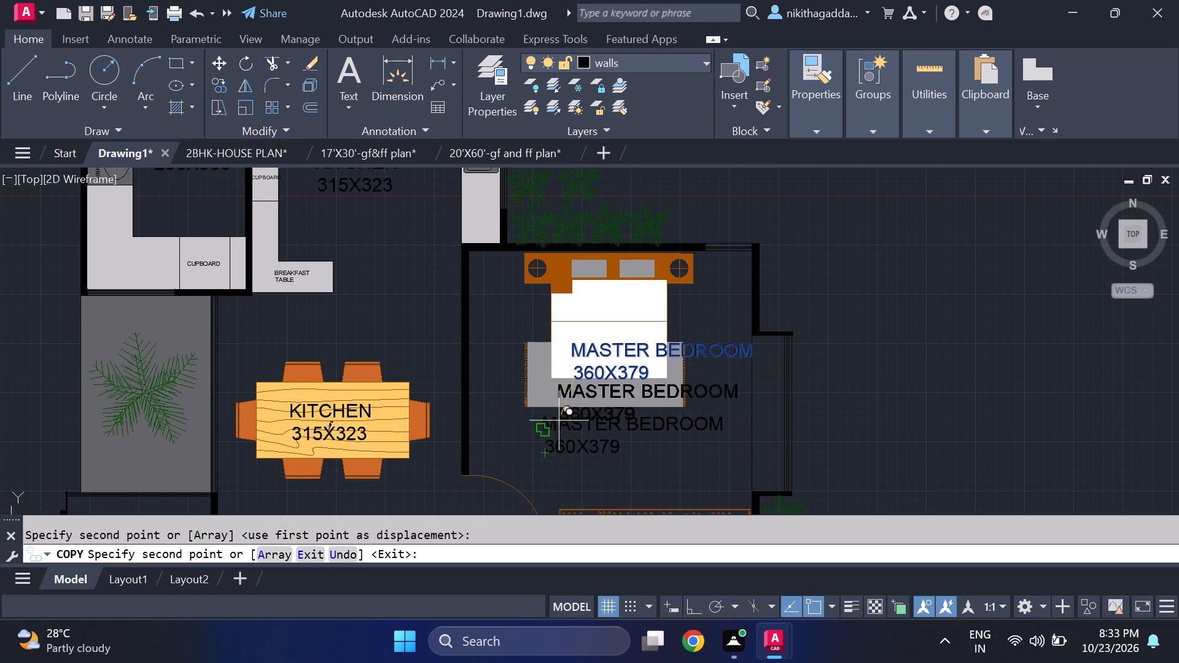
key(Escape)
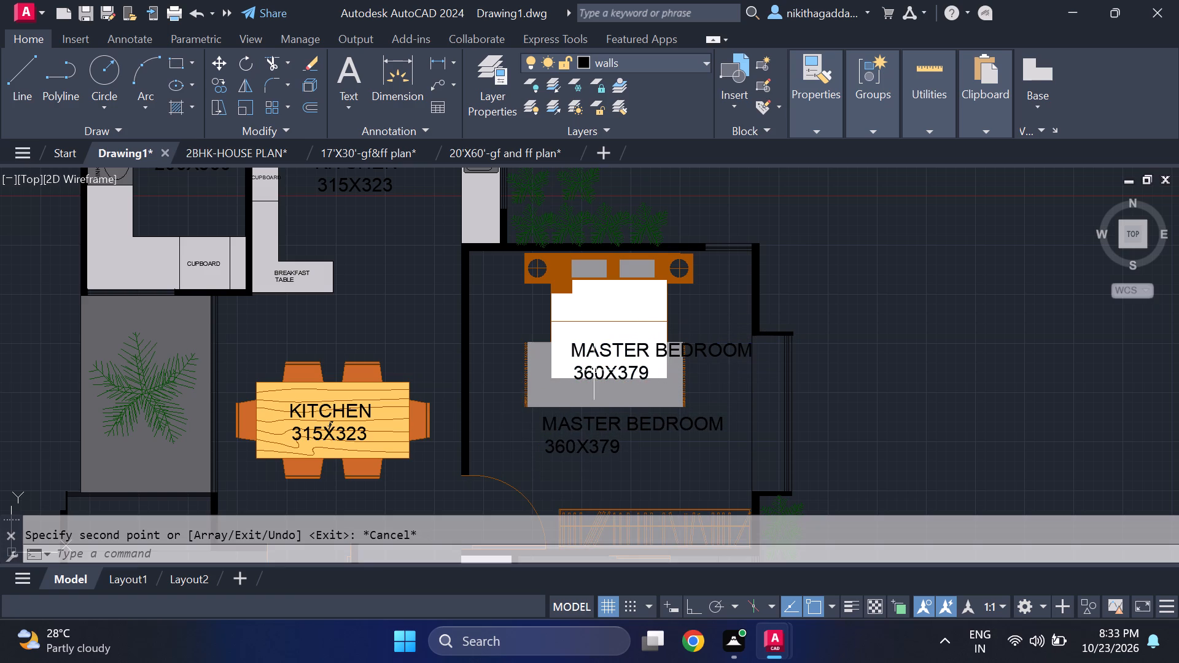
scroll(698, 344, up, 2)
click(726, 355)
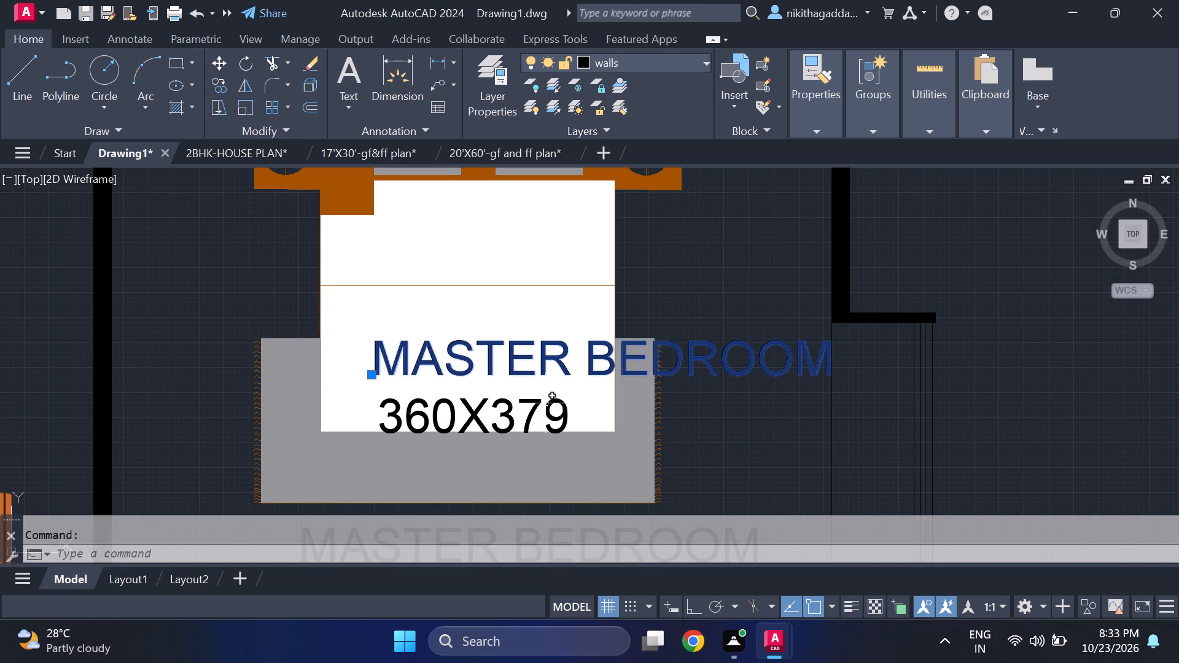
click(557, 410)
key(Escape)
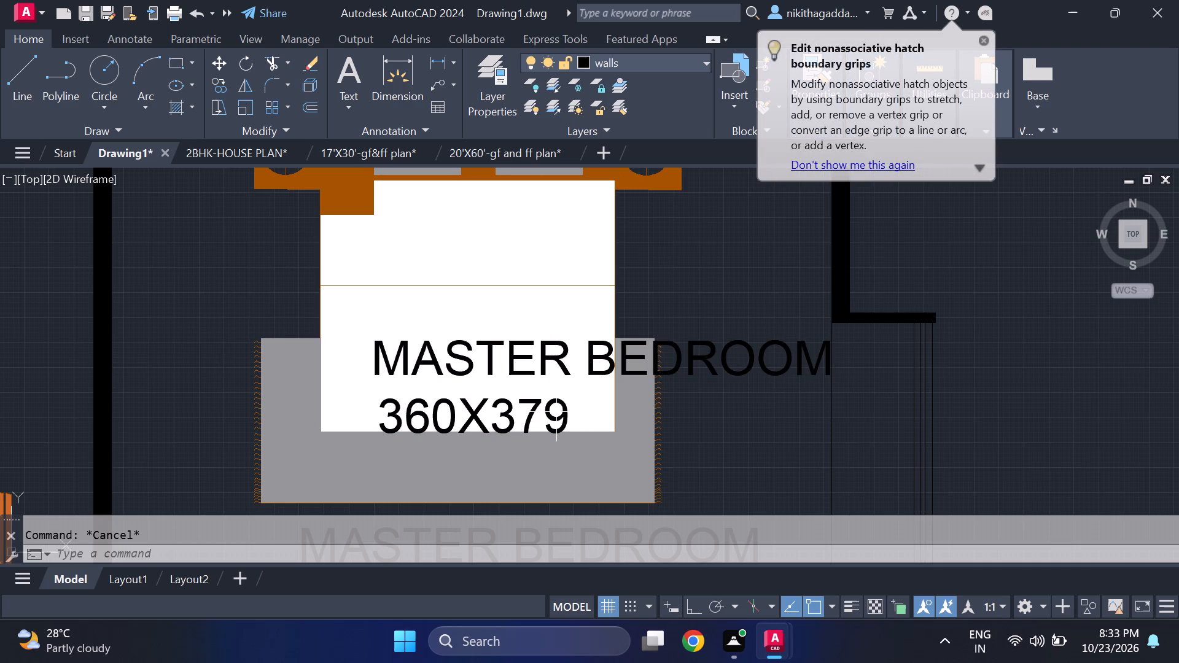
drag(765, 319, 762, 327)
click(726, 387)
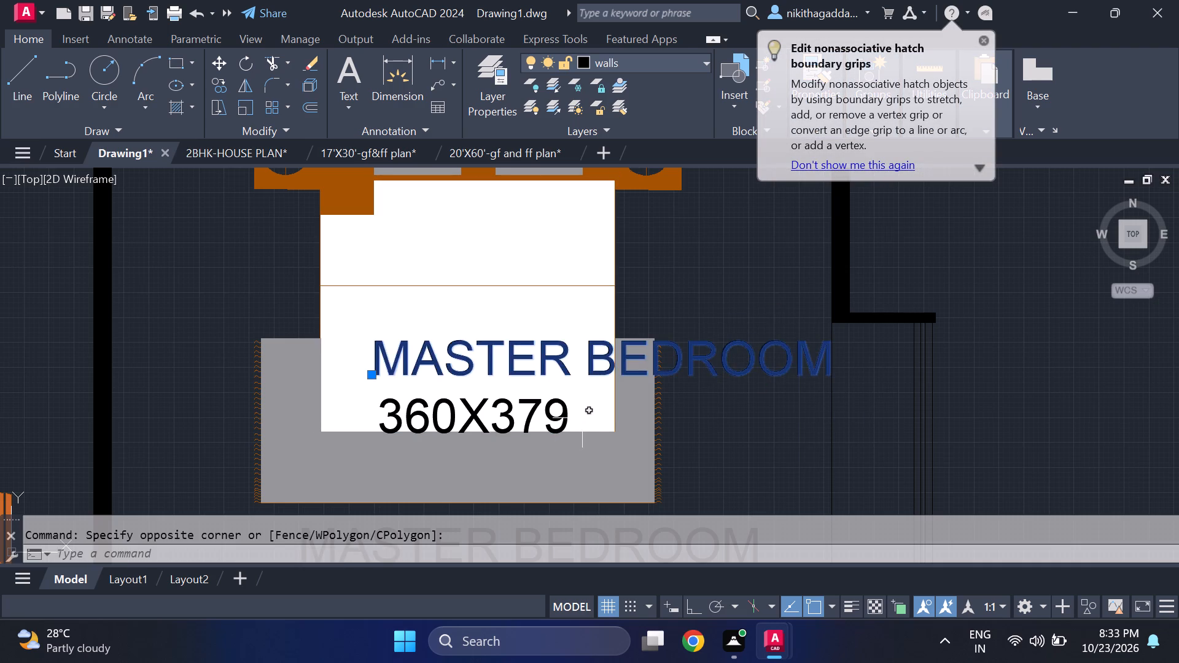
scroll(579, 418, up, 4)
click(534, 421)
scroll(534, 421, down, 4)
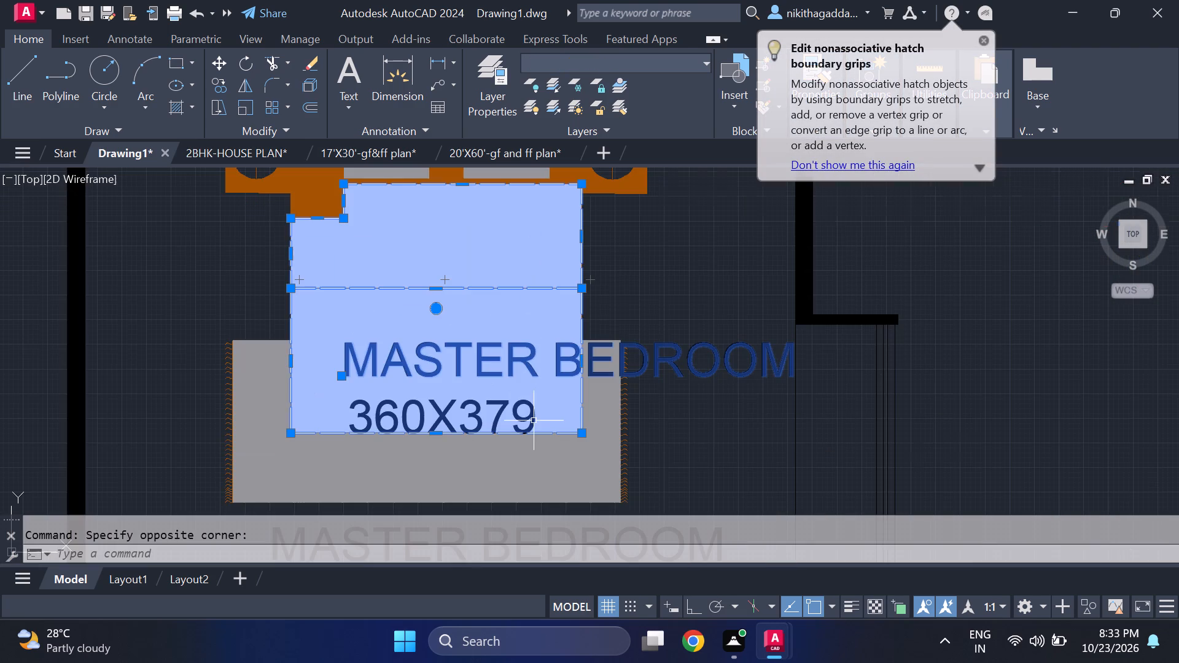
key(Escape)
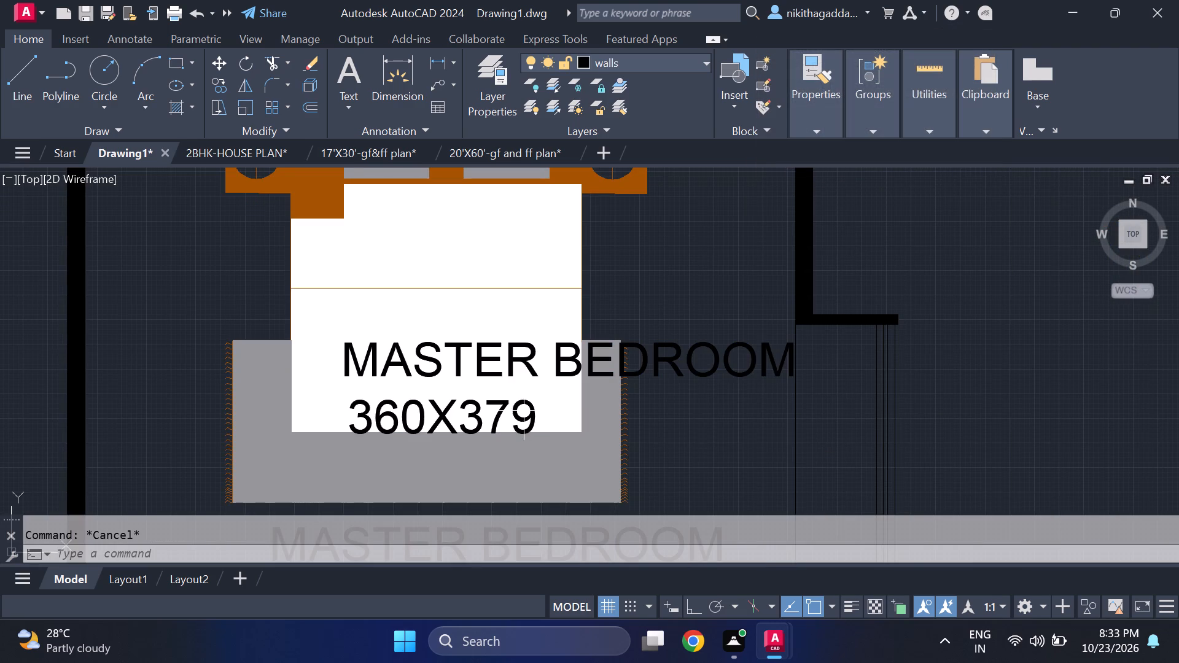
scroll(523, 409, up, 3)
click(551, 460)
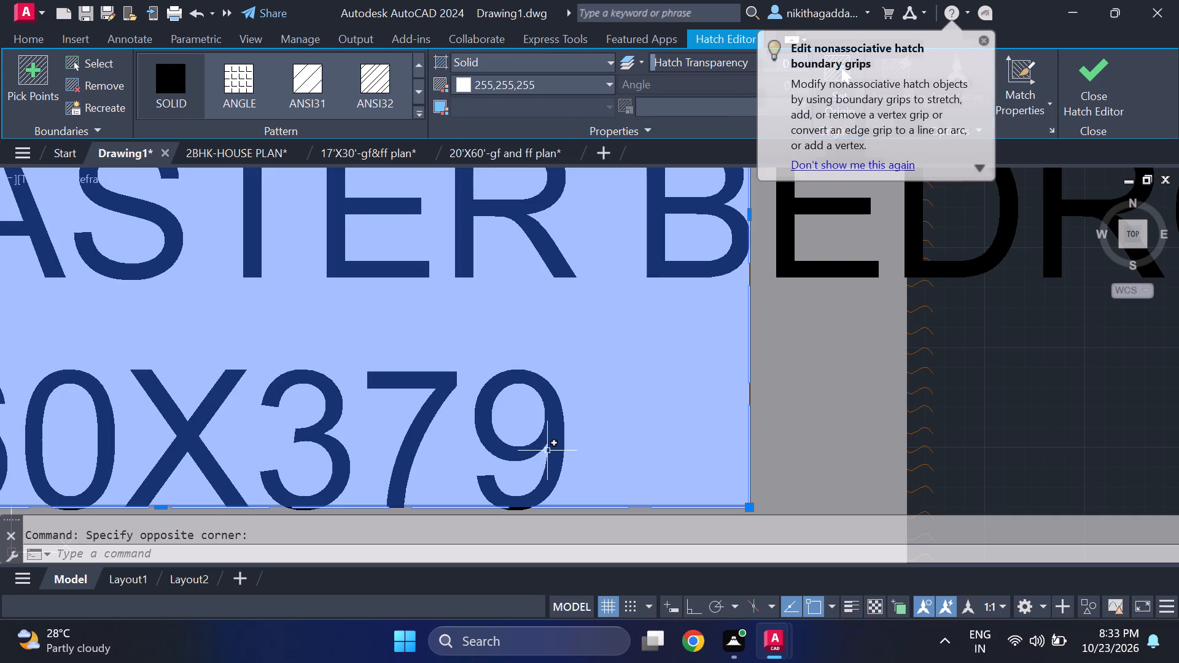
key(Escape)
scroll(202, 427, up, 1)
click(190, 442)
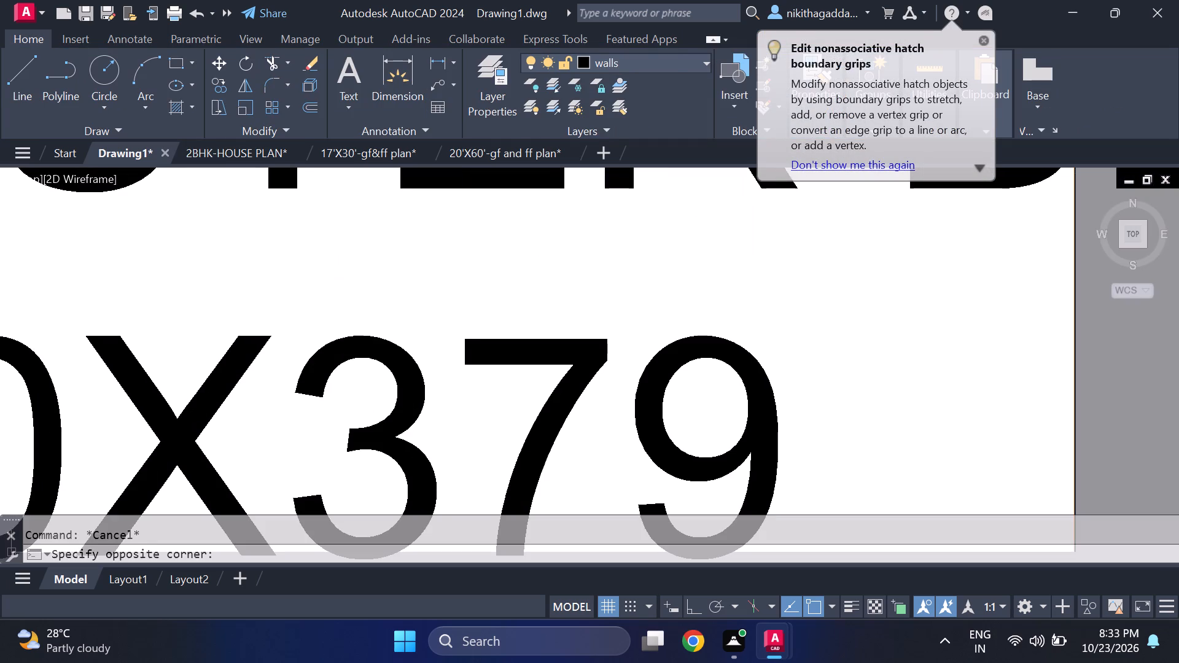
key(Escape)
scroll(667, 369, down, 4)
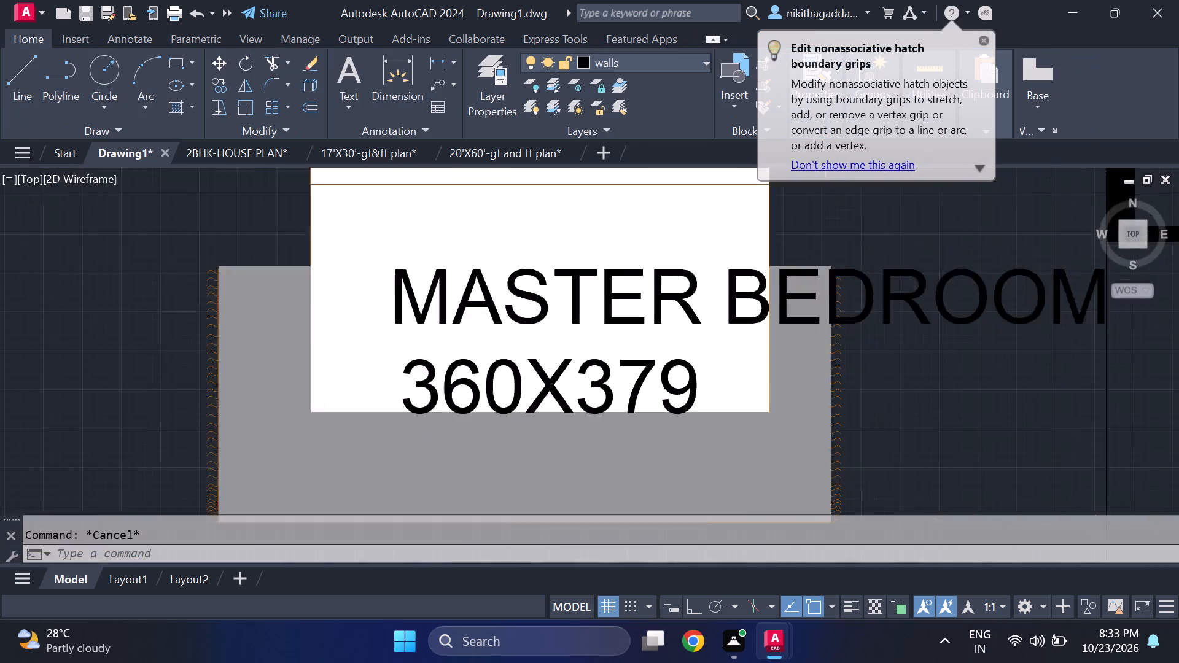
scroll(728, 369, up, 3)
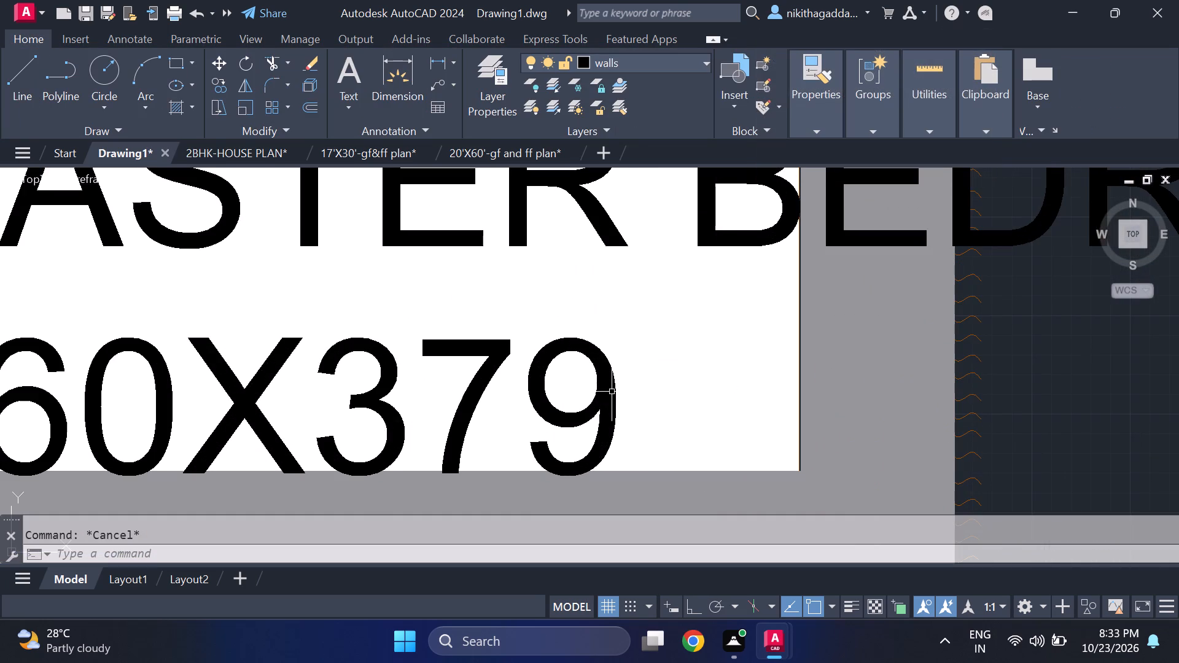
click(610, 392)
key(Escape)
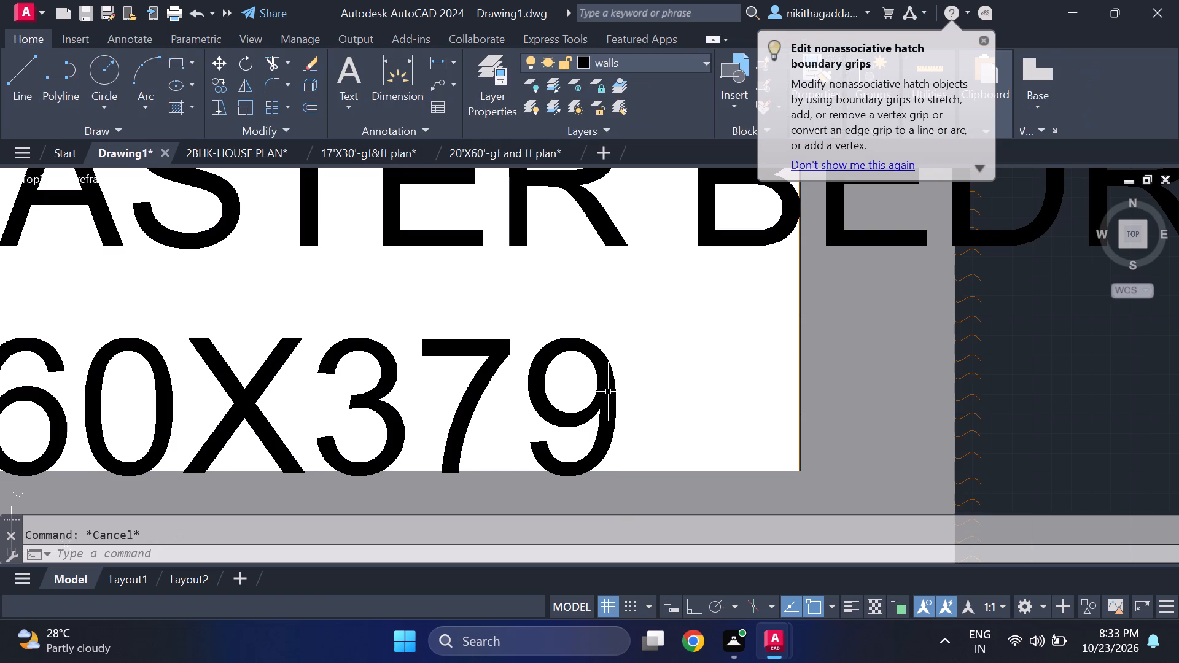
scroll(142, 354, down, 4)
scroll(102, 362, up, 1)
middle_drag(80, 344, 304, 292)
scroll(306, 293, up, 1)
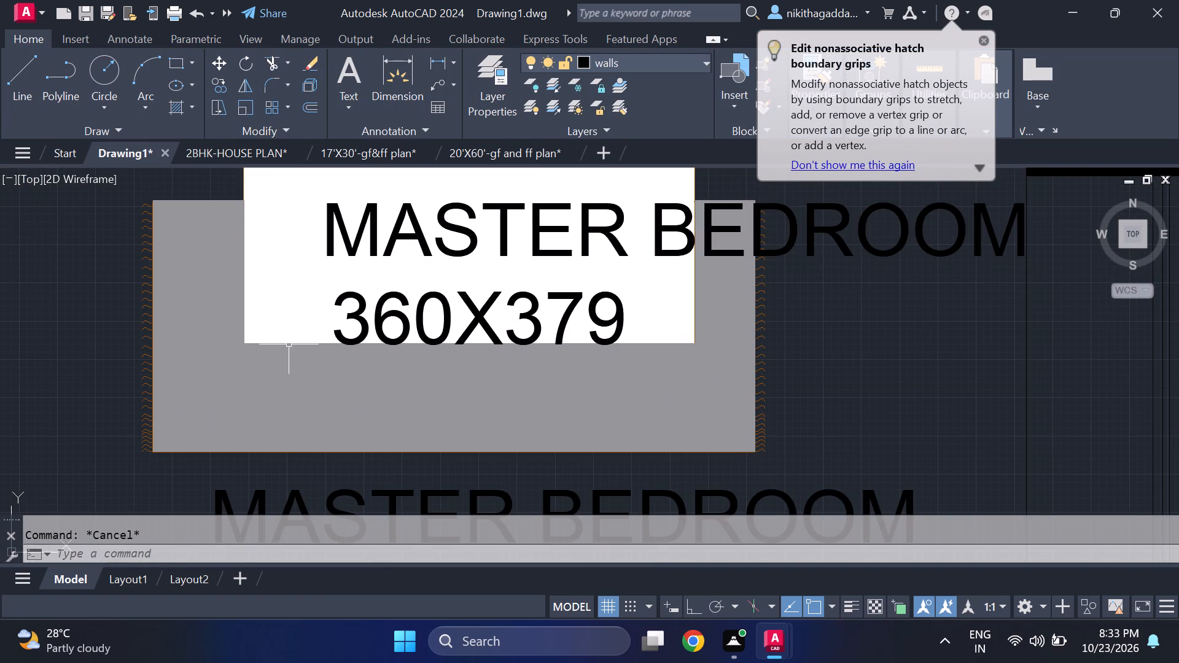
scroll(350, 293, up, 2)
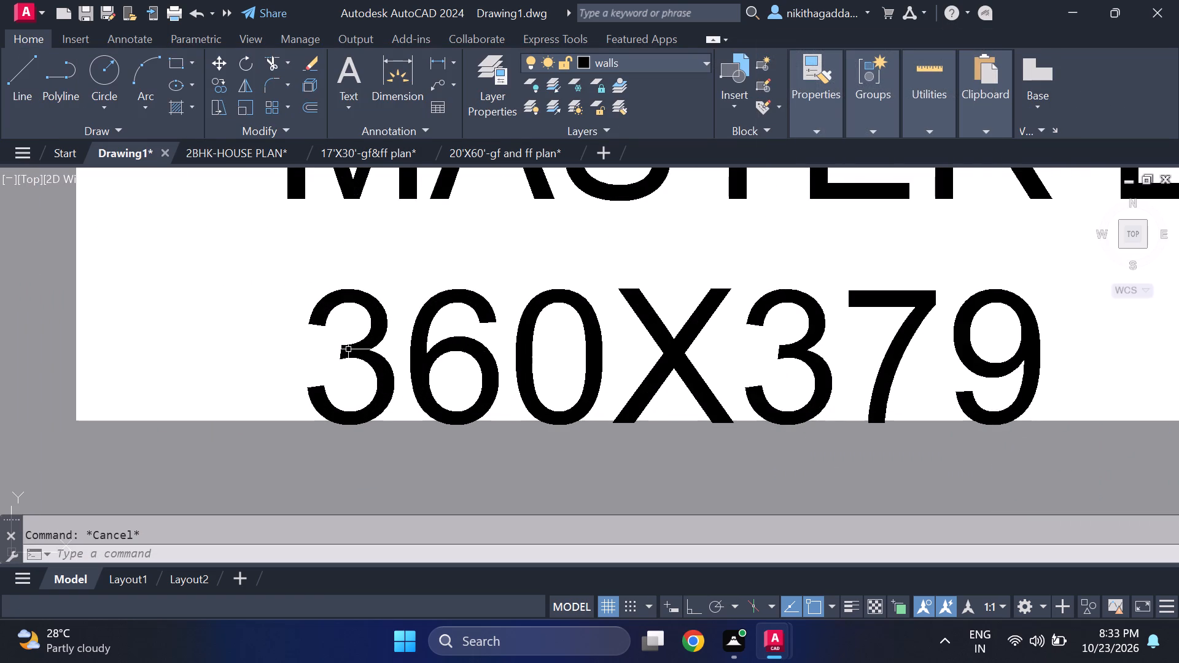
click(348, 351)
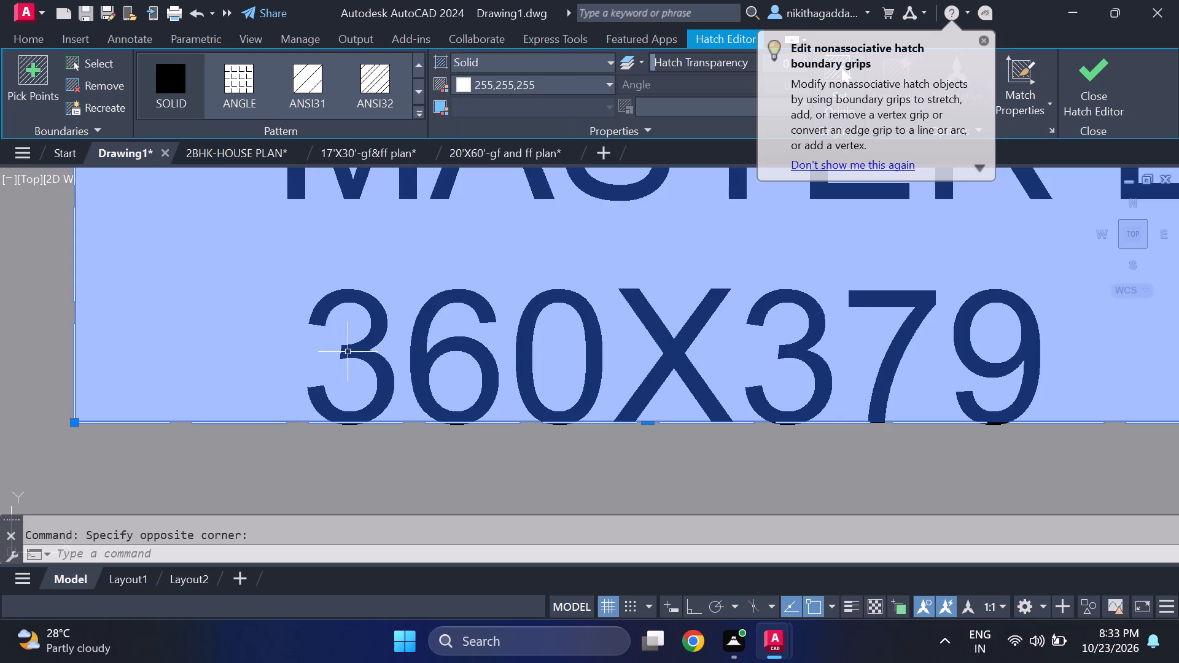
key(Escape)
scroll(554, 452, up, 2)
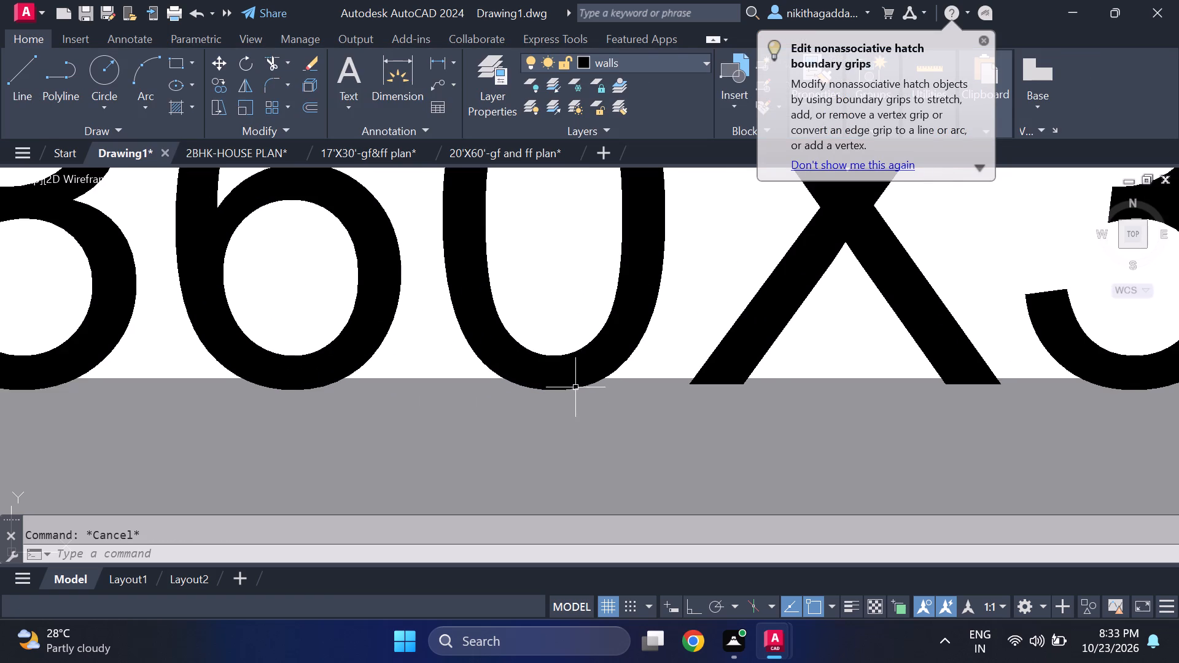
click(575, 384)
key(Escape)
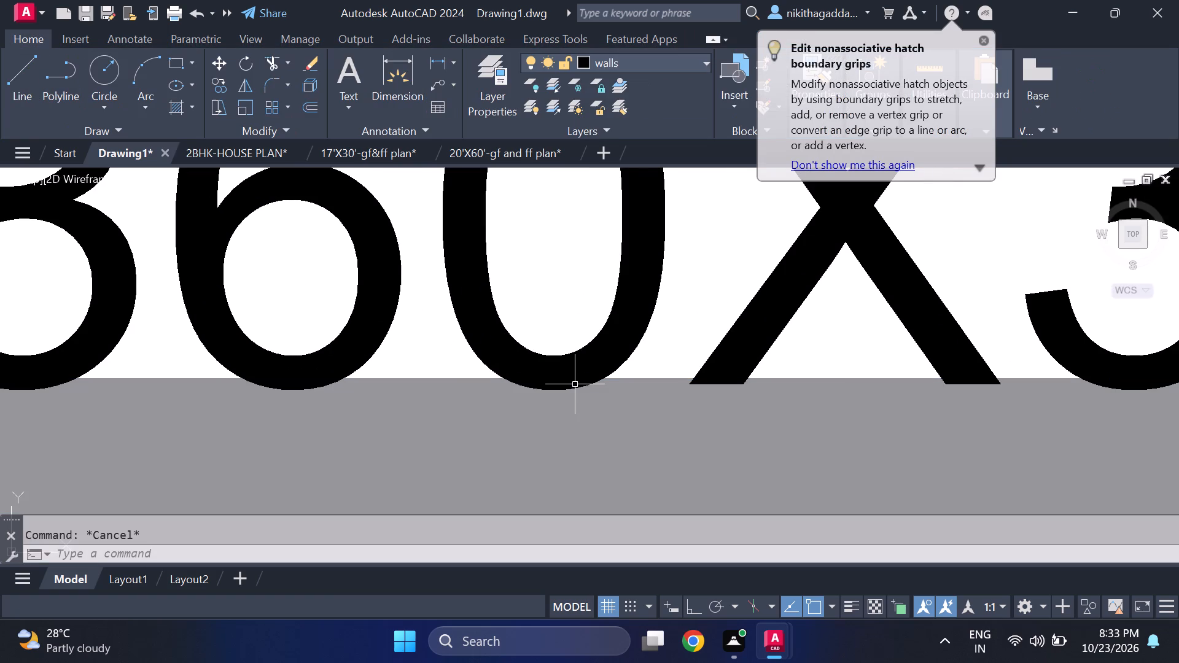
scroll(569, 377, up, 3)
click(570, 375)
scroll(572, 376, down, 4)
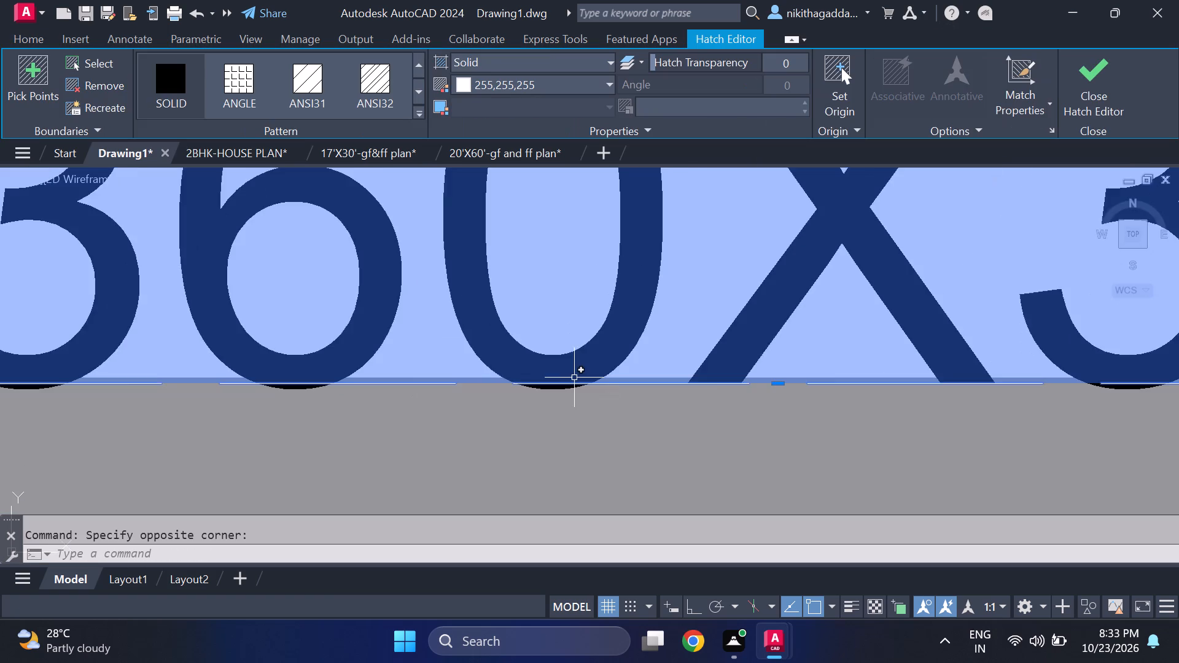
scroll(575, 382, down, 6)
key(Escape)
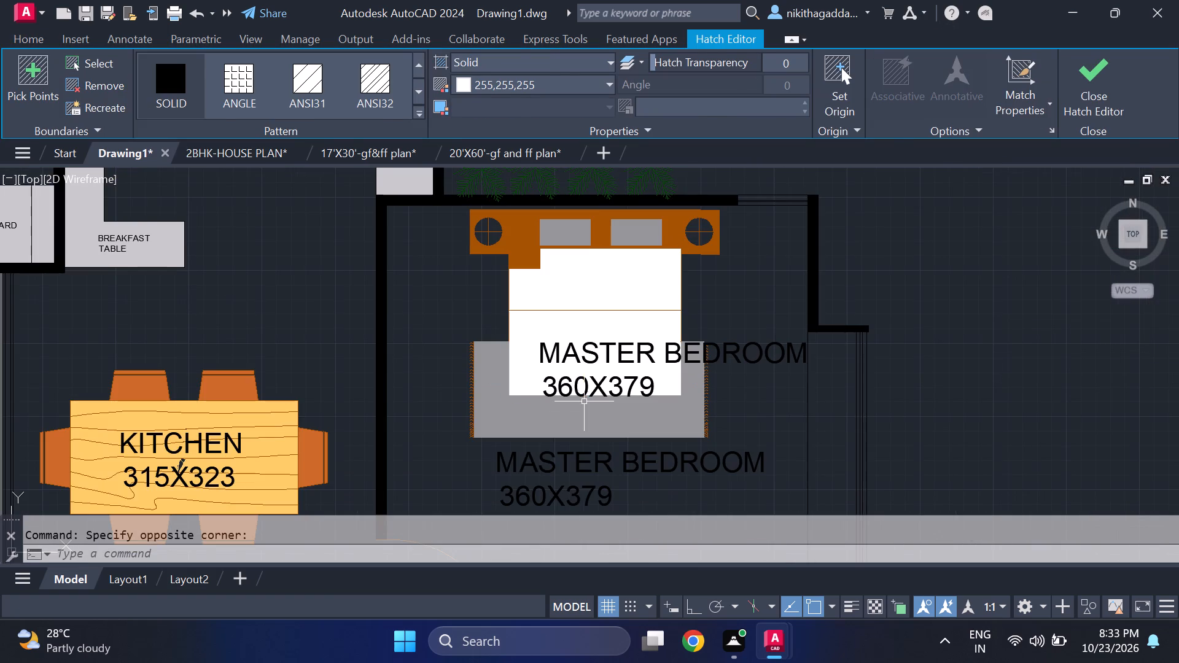
Delete the original 360X379 size line lying on the master bedroom's bed, keeping the copy below the rug.
scroll(584, 378, up, 5)
scroll(502, 349, up, 2)
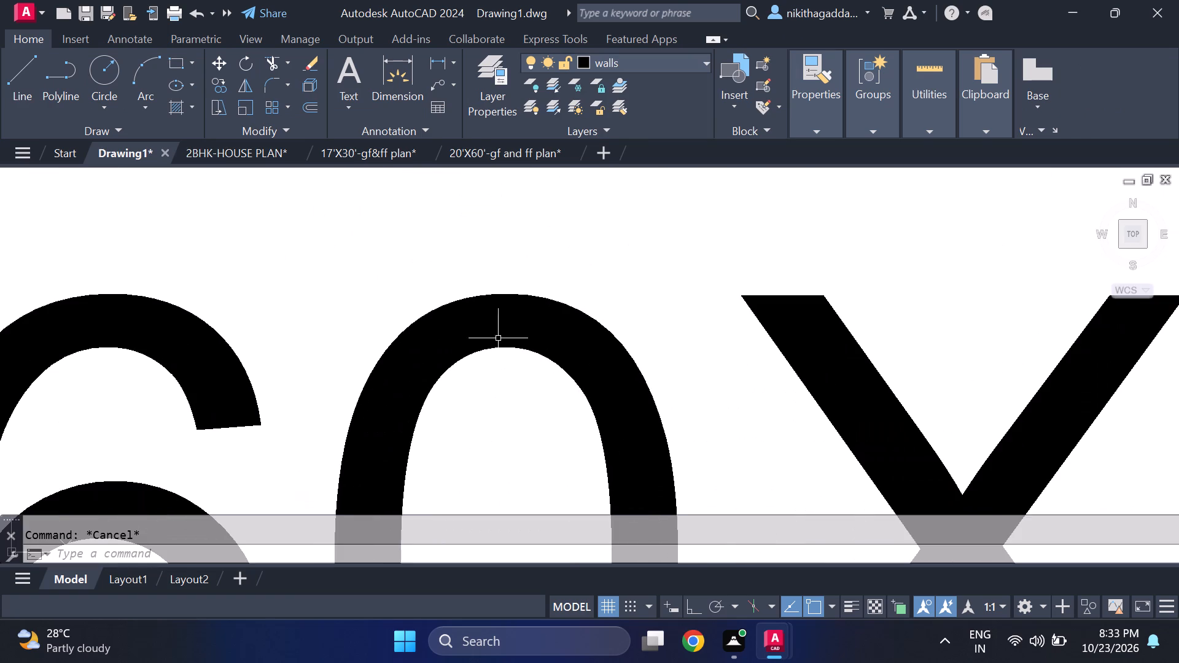
click(484, 295)
scroll(485, 297, down, 4)
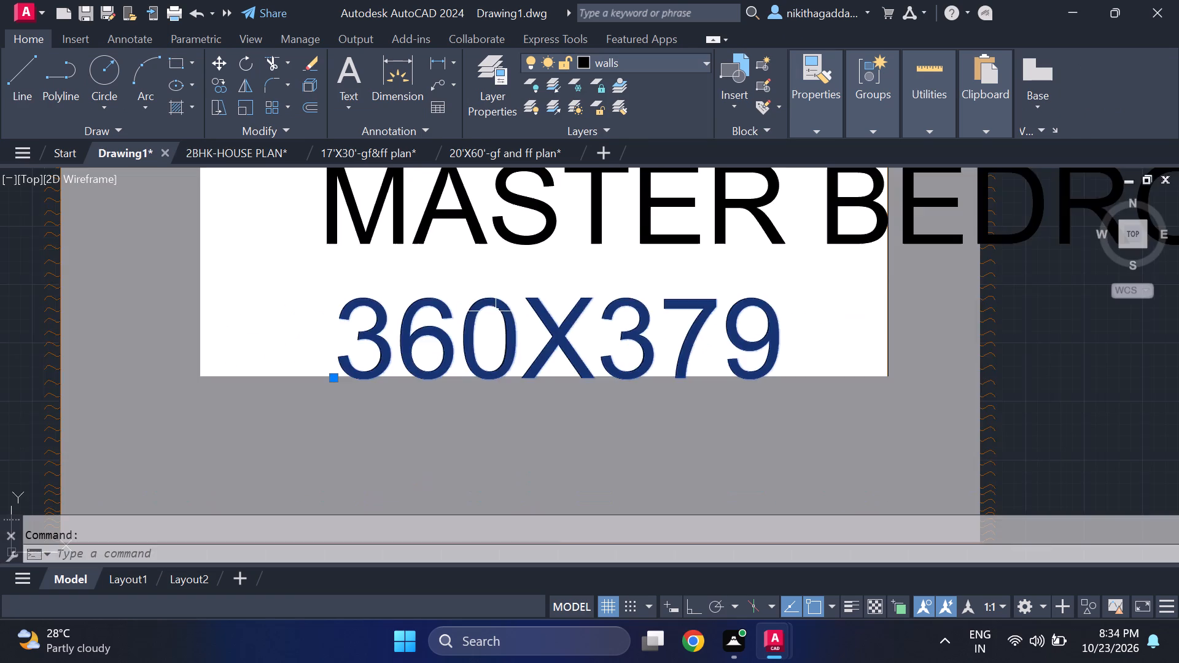
scroll(544, 327, down, 5)
key(Delete)
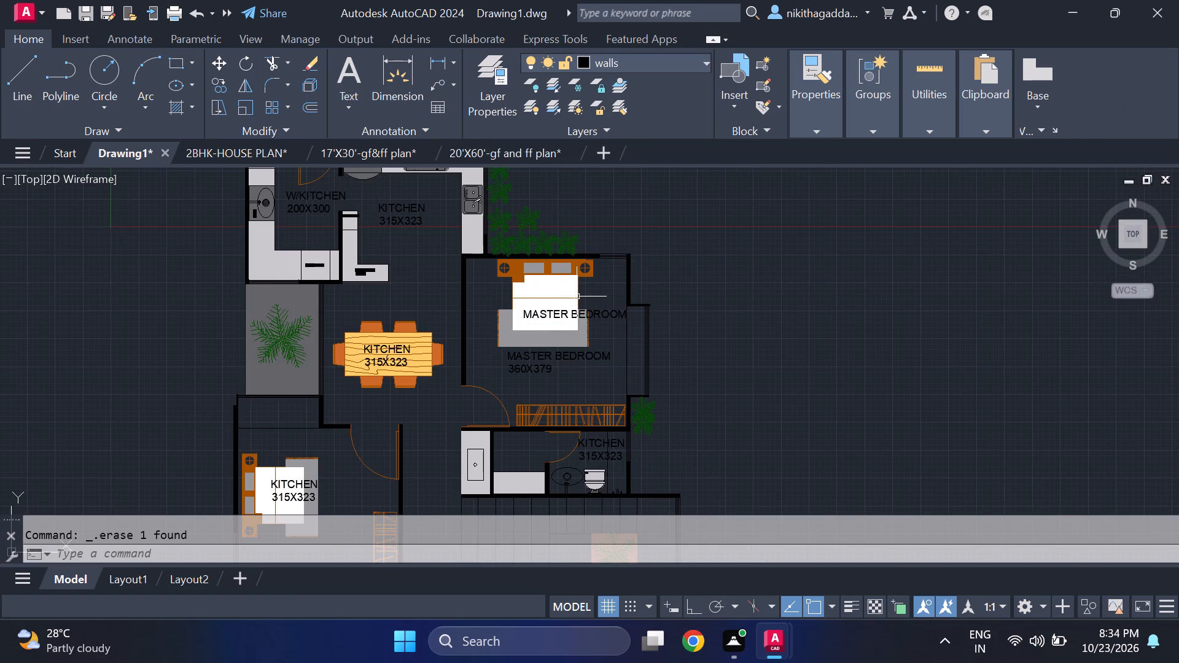
Delete the original MASTER BEDROOM text lying on the master bedroom's bed, keeping the copy below the rug.
scroll(553, 292, up, 2)
click(691, 357)
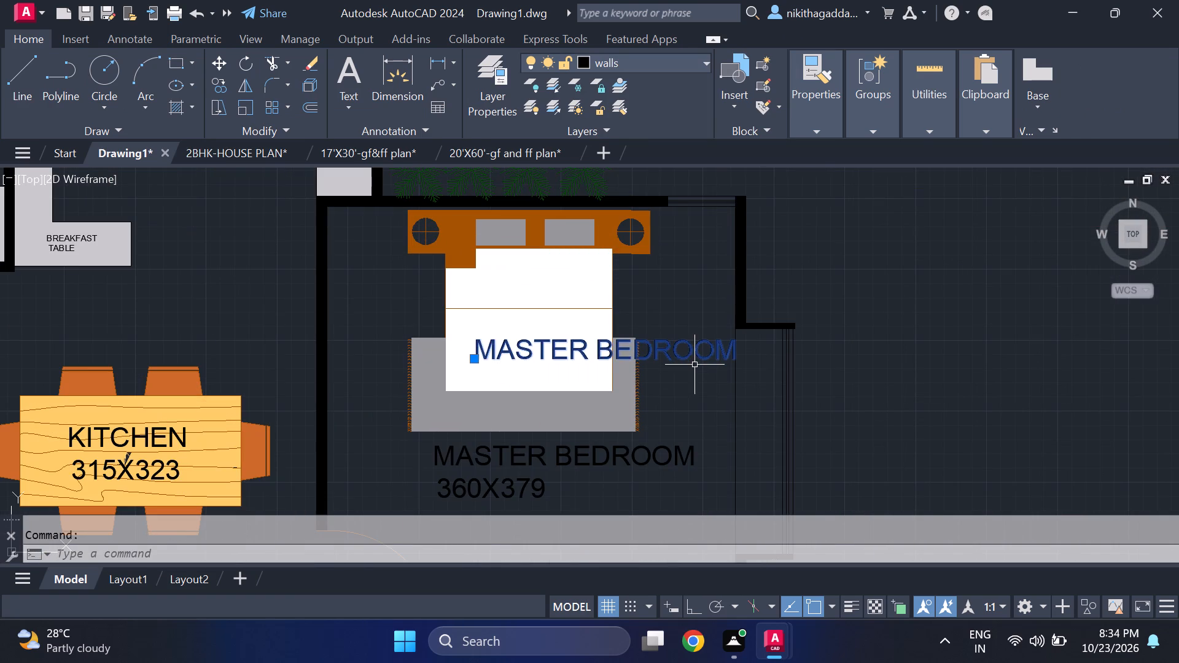
key(Delete)
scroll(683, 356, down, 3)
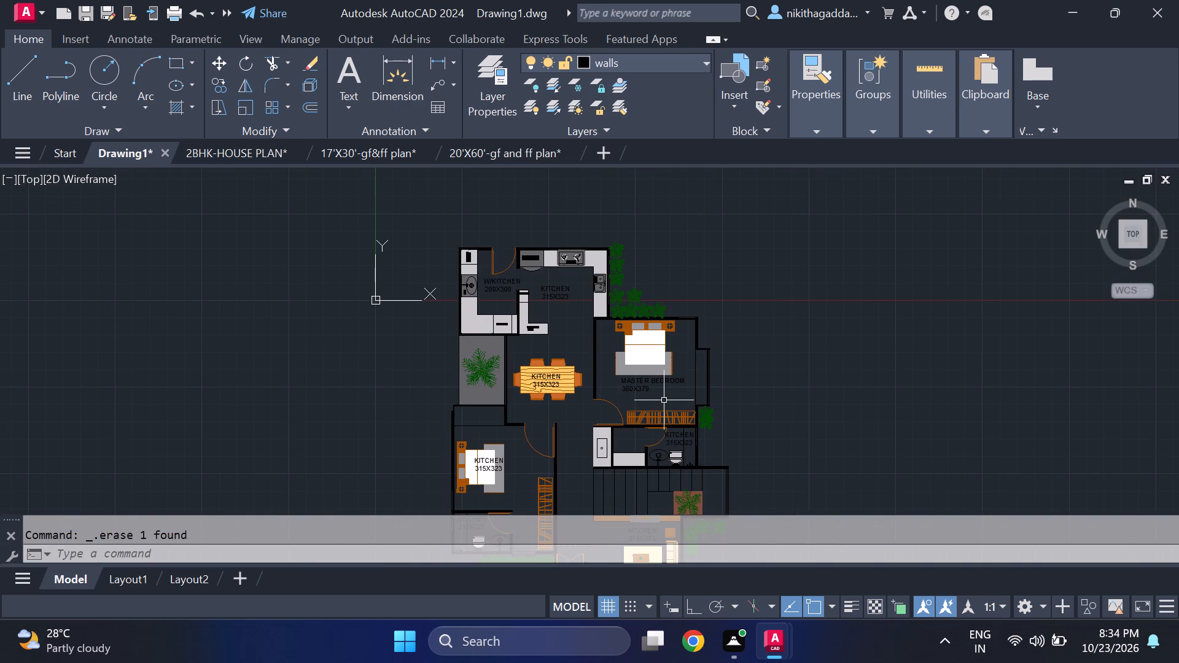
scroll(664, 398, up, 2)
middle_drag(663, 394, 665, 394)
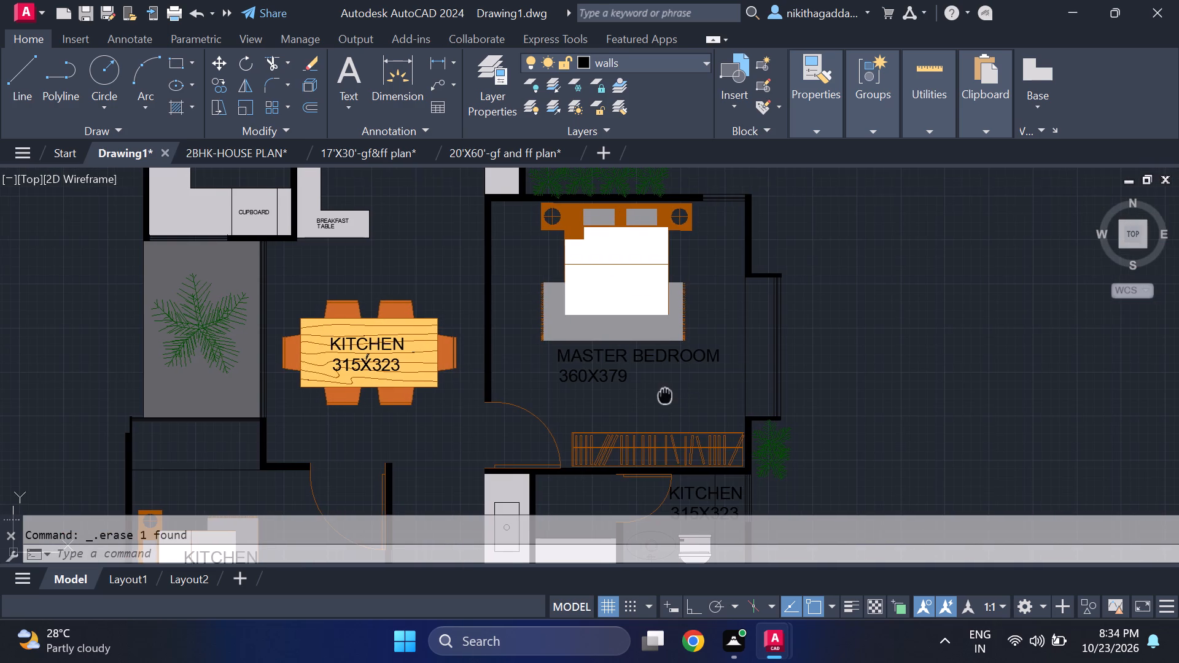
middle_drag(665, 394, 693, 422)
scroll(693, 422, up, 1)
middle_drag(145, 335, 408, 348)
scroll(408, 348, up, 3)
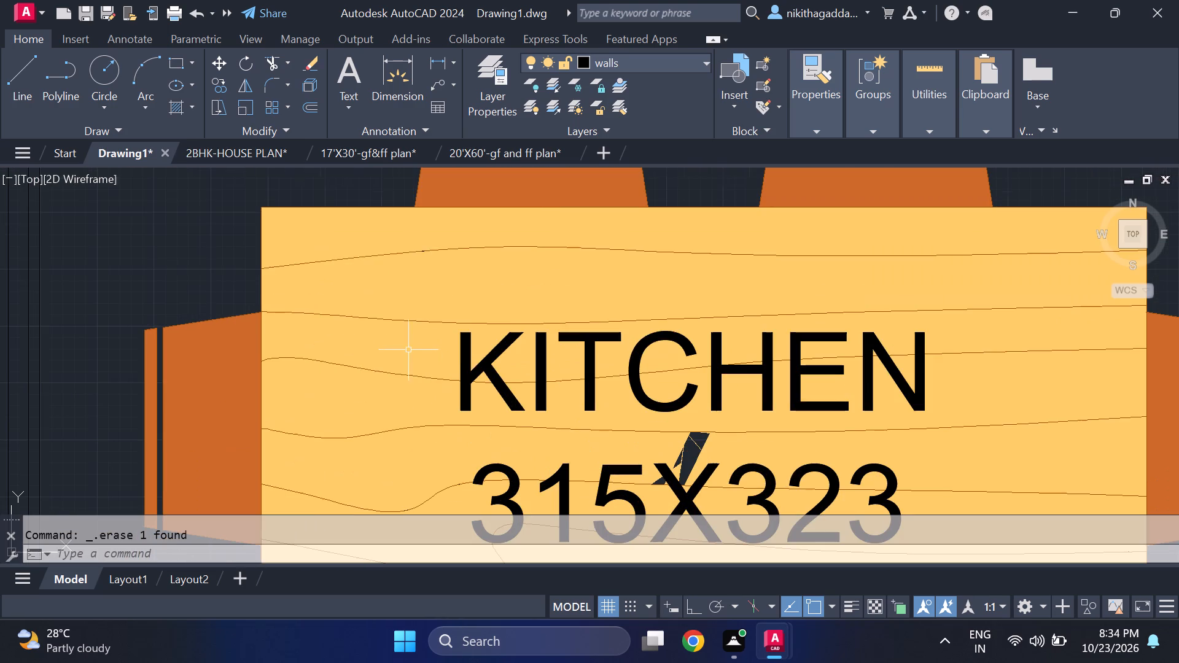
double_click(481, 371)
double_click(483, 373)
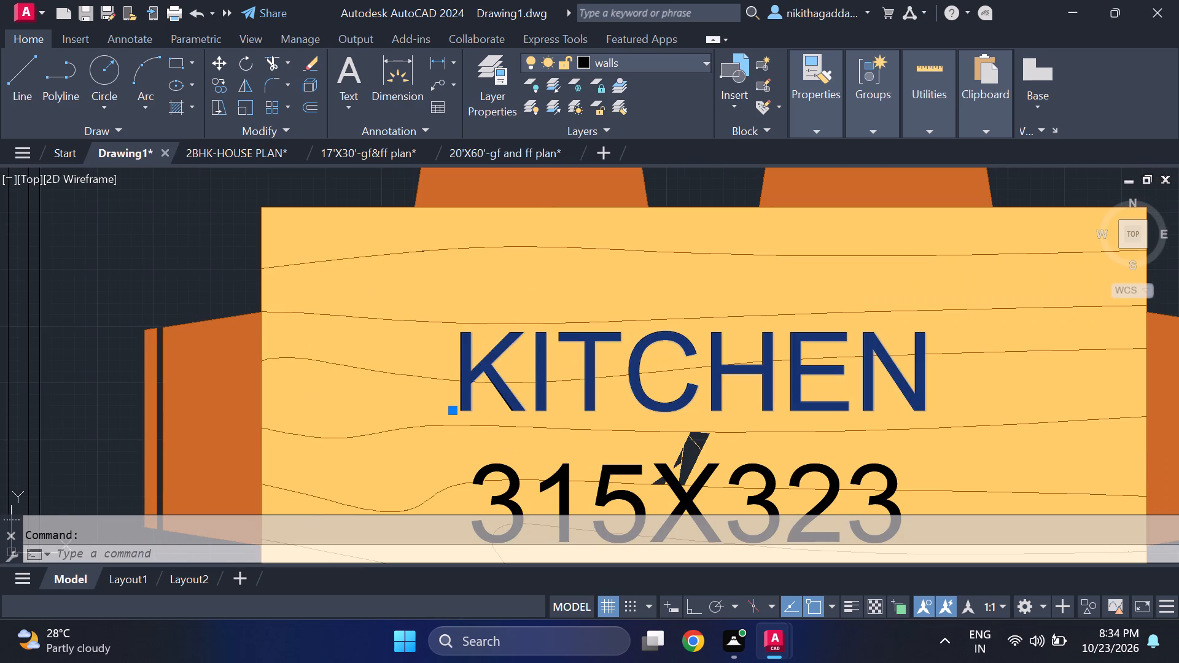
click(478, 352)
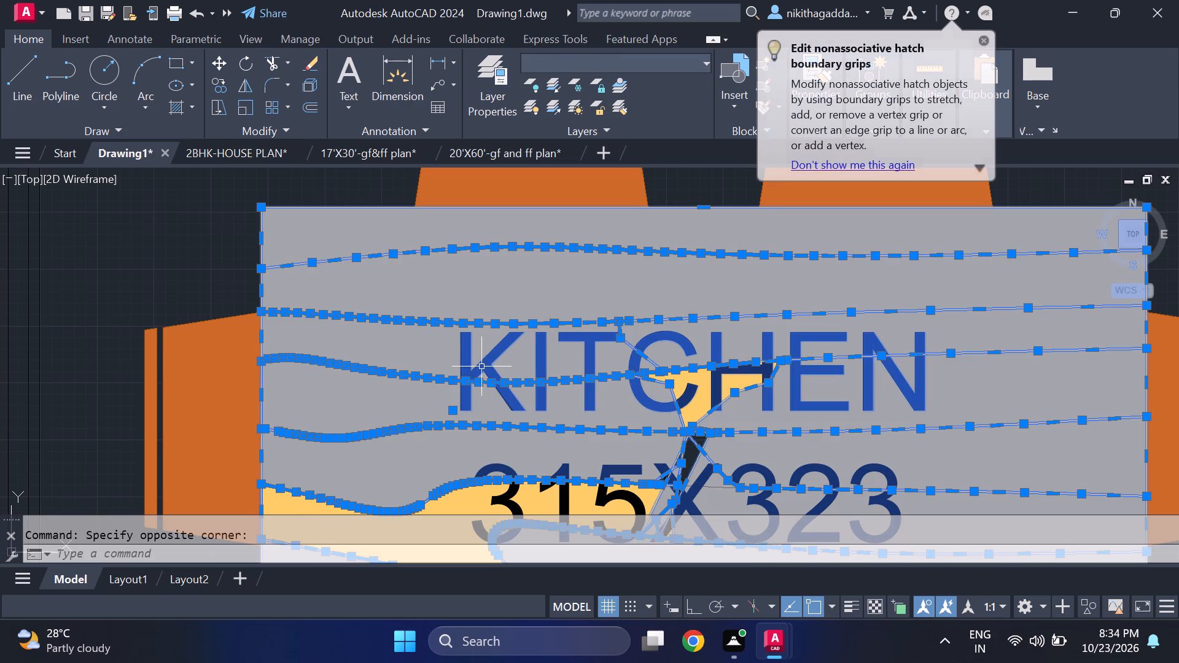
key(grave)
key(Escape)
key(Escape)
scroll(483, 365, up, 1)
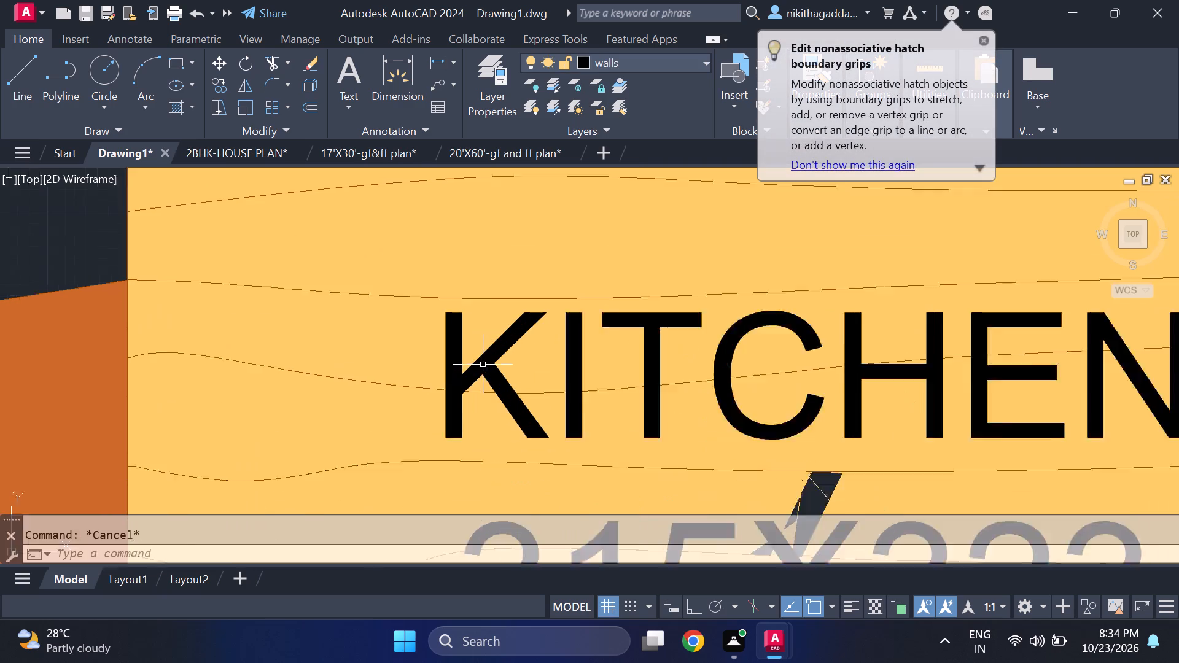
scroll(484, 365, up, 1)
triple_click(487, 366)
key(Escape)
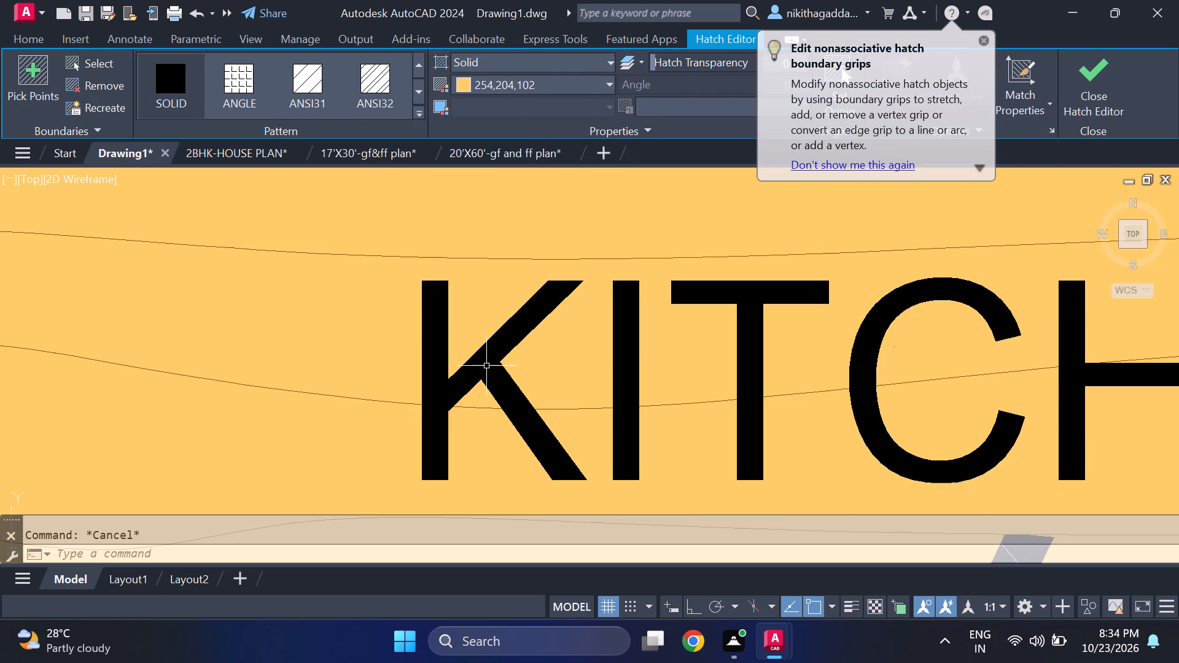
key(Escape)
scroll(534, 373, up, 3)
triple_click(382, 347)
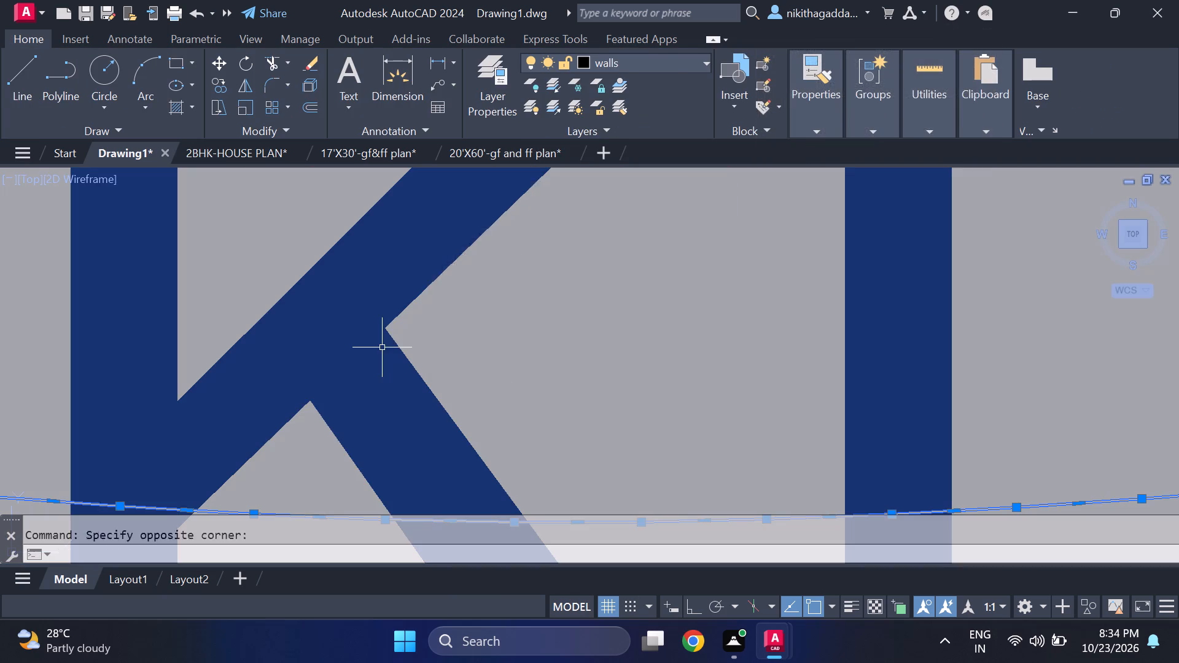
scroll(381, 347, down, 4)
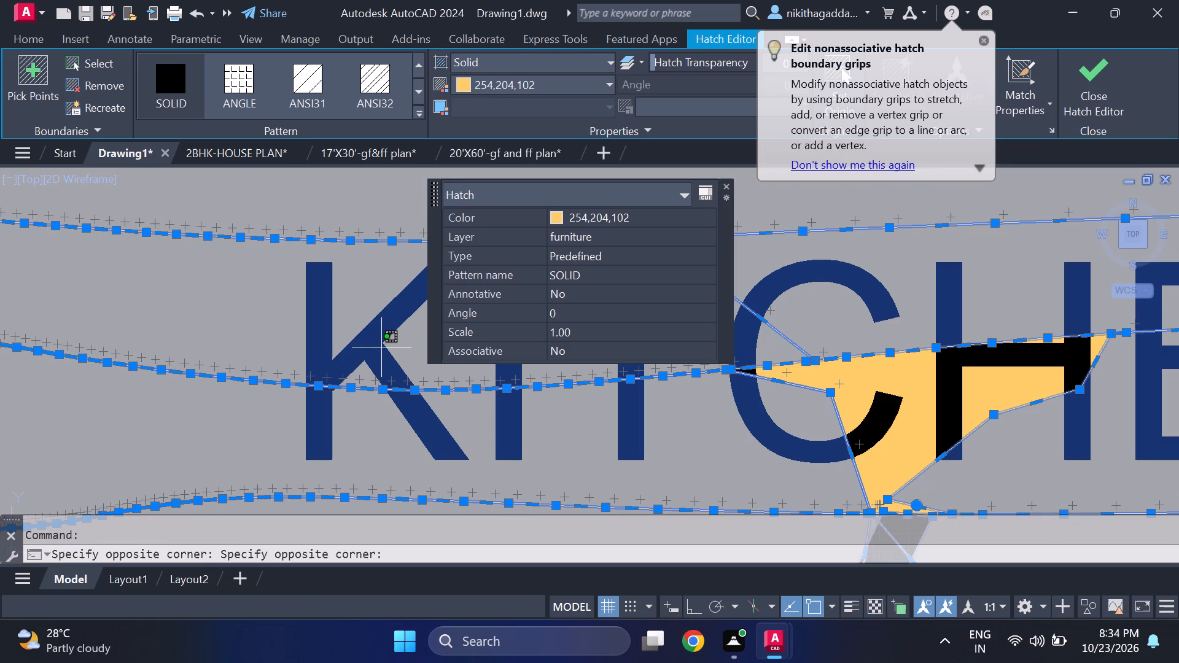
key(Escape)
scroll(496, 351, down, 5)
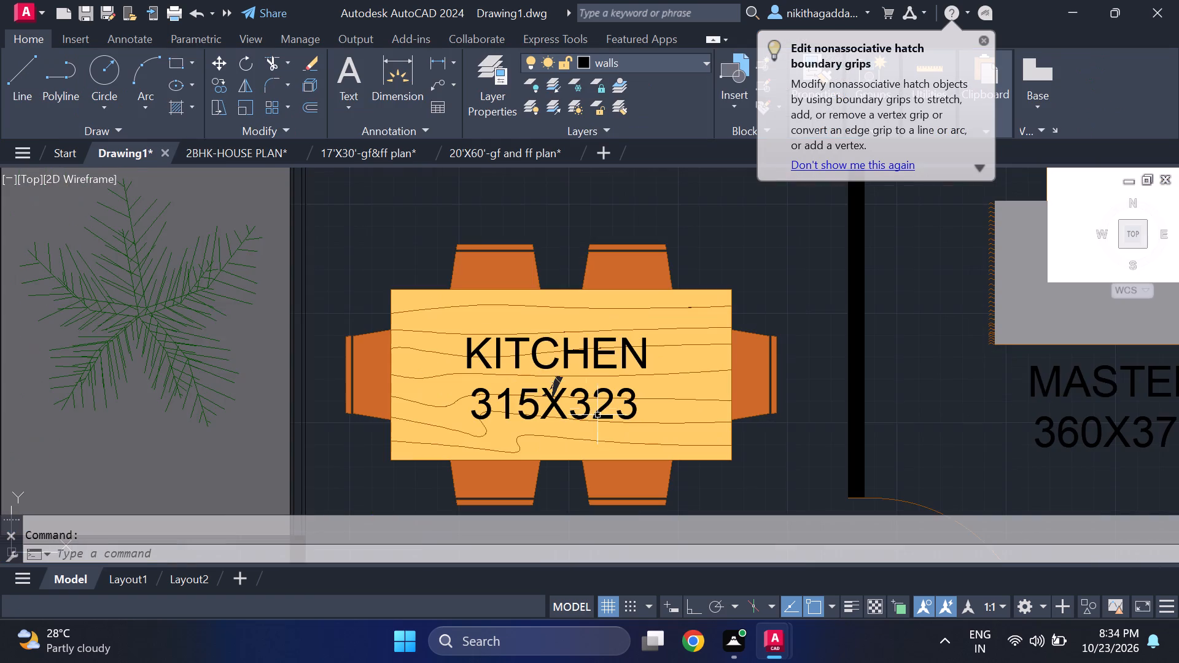
Change the size line on the dining table to 310X315.
scroll(577, 407, up, 2)
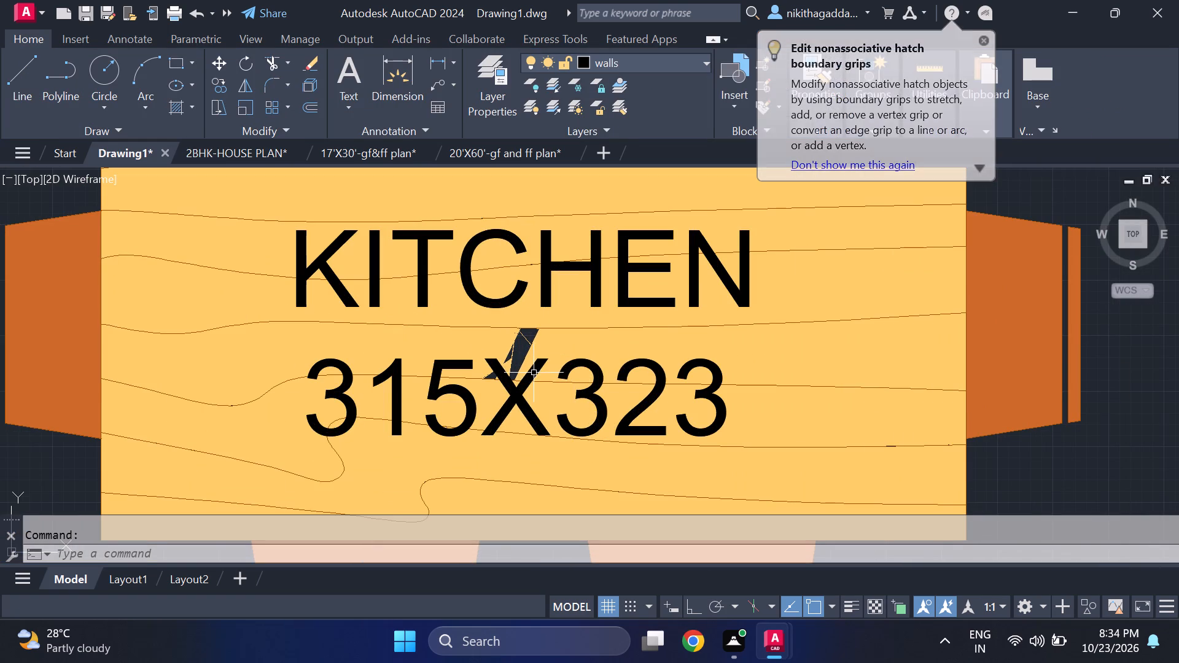
double_click(534, 371)
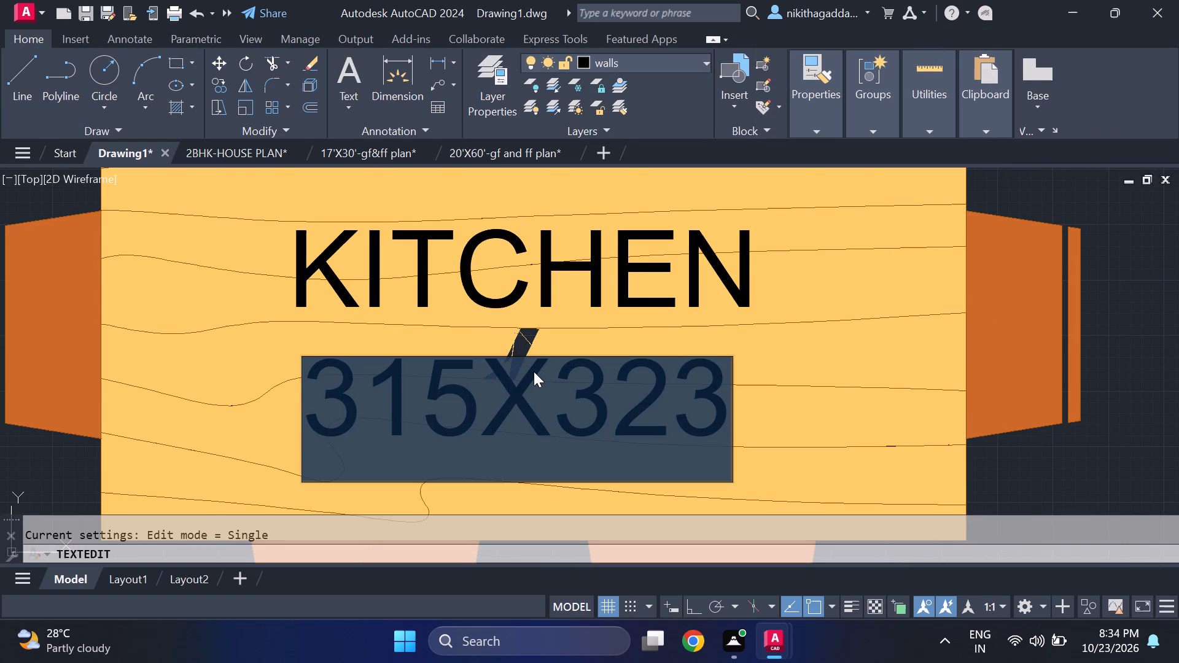
scroll(534, 371, up, 1)
click(446, 401)
key(BackSpace)
key(0)
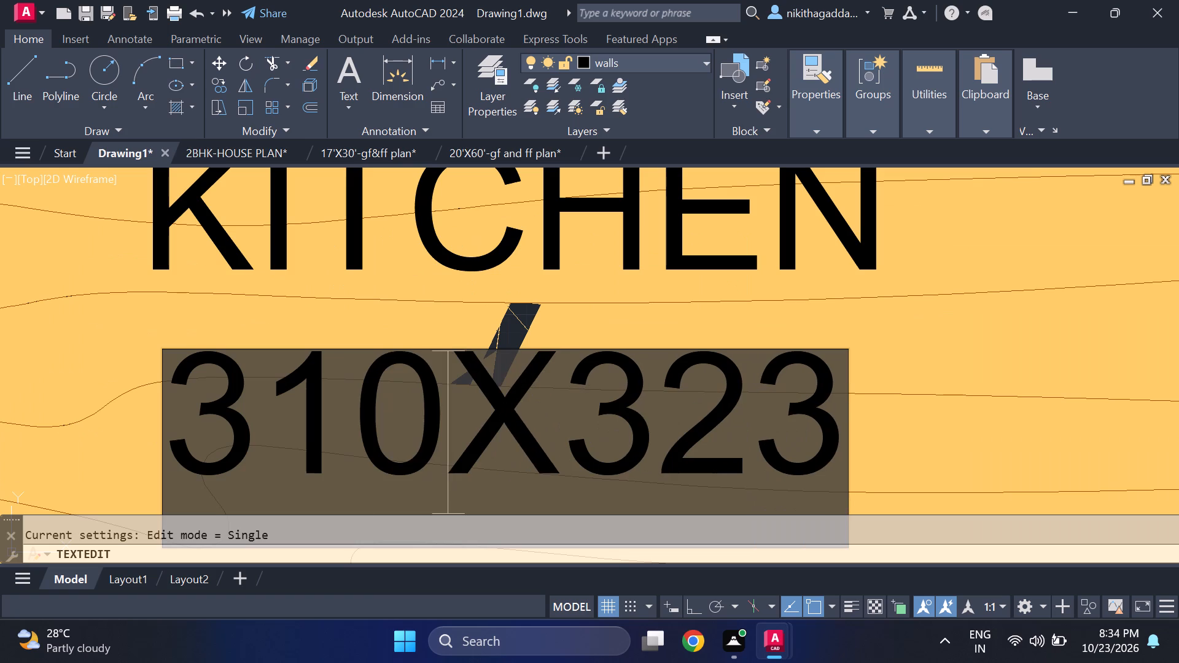
click(817, 400)
key(BackSpace)
key(BackSpace)
text(15)
key(Return)
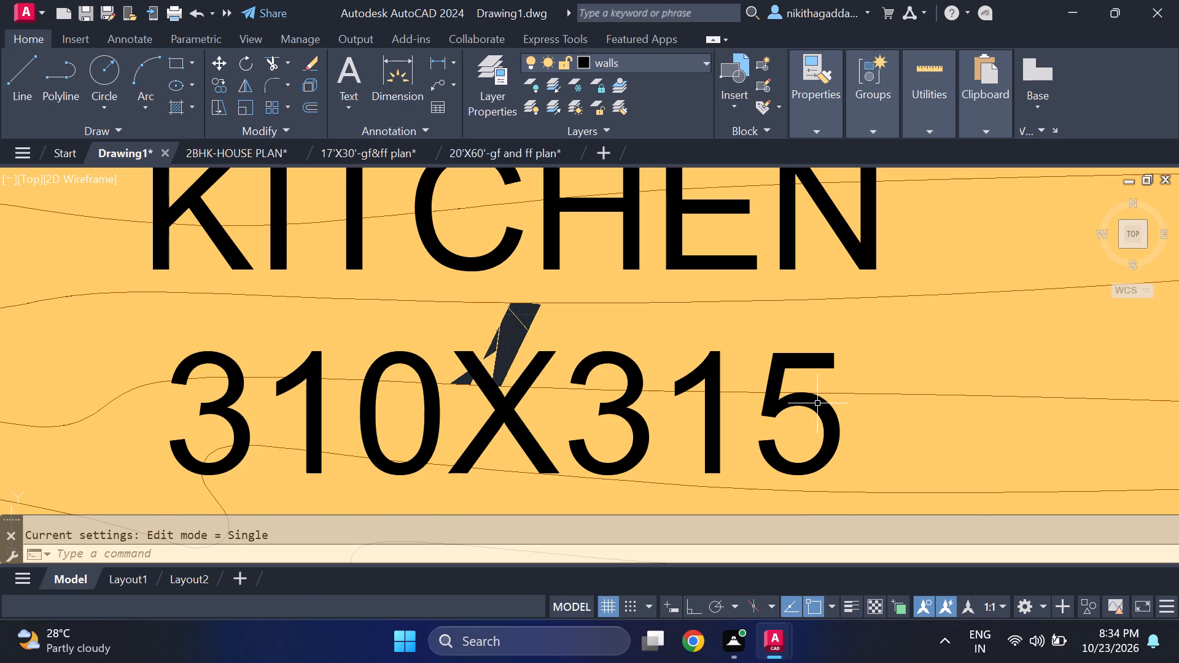
Reword the KITCHEN label on the dining table as DINING.
key(Return)
scroll(812, 400, down, 3)
scroll(714, 357, up, 3)
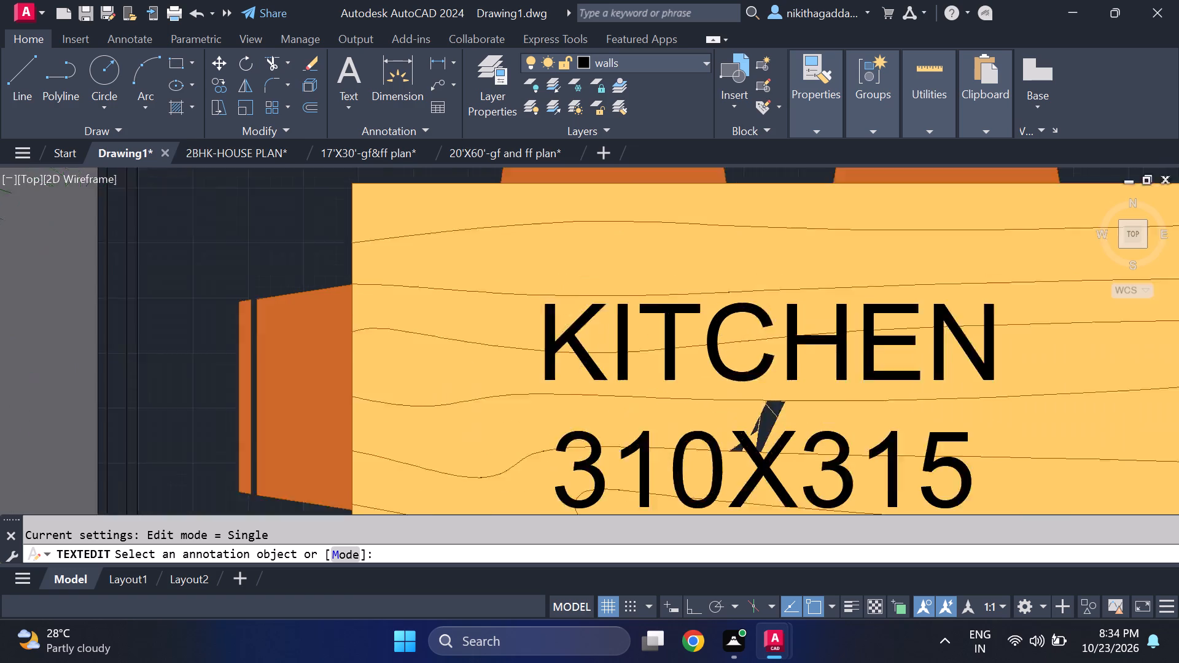
click(655, 371)
double_click(655, 371)
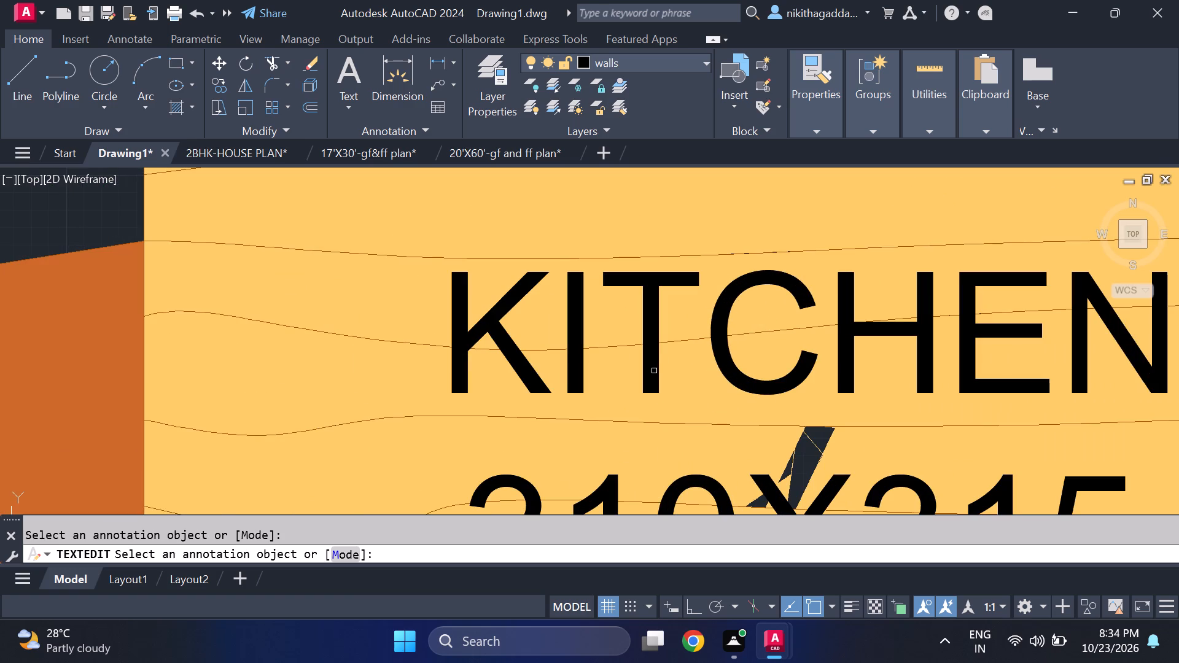
triple_click(653, 371)
click(655, 361)
click(656, 354)
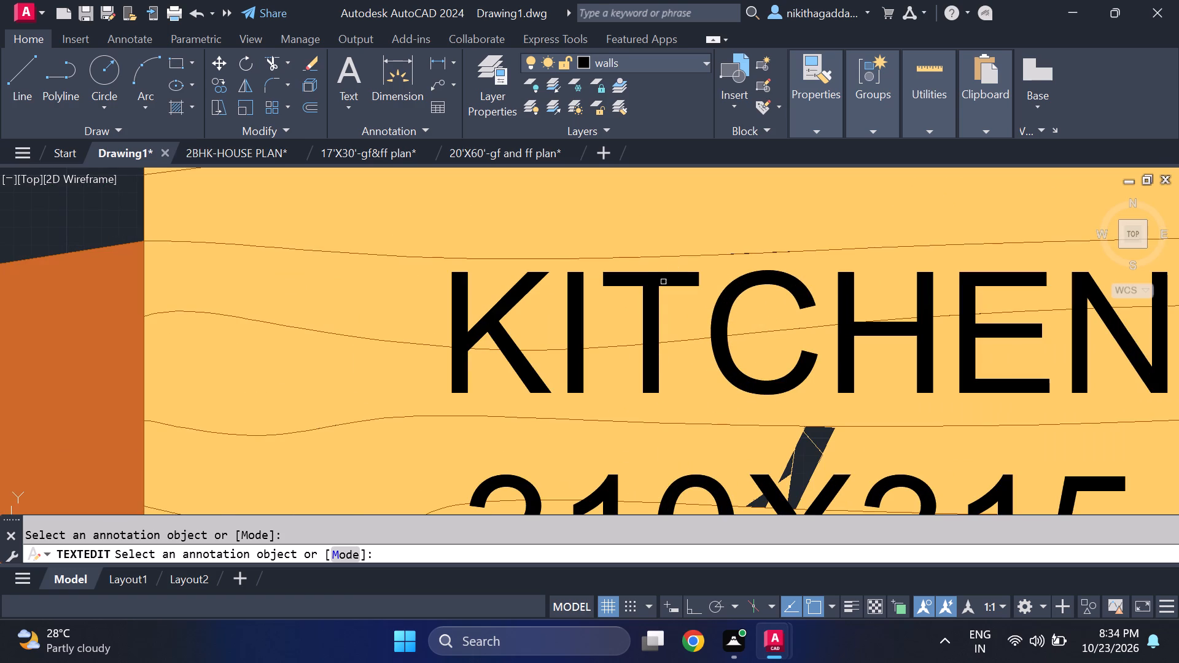
double_click(661, 280)
scroll(462, 302, up, 3)
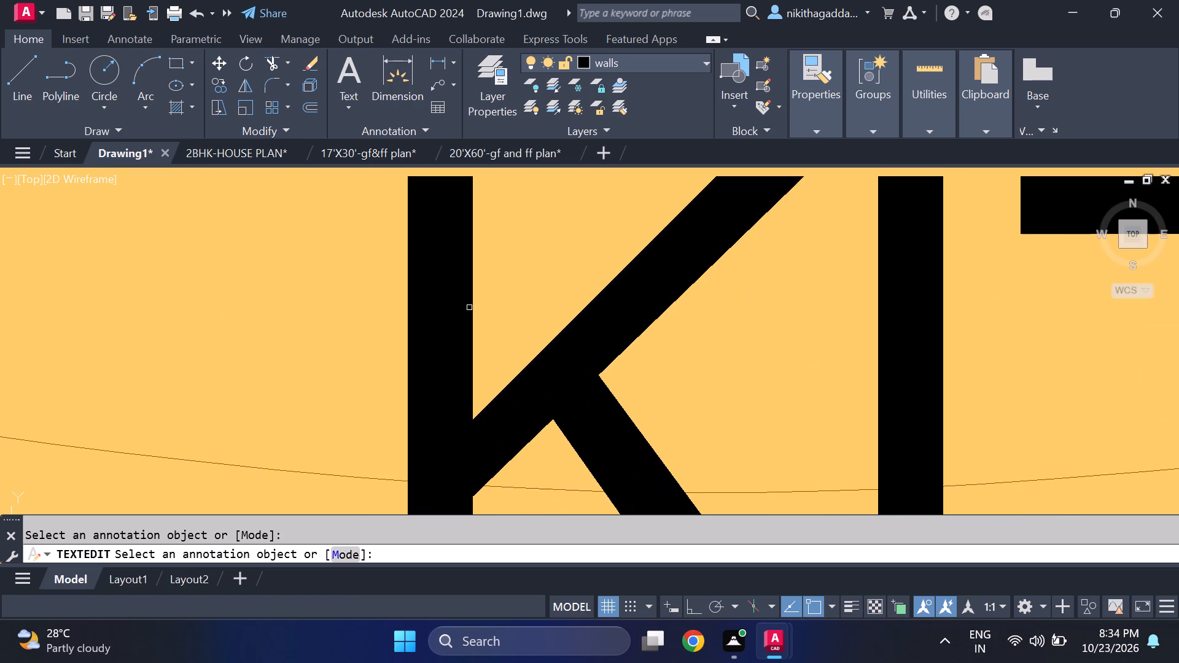
click(469, 308)
triple_click(459, 313)
drag(461, 304, 464, 316)
click(465, 306)
click(465, 309)
scroll(567, 344, down, 5)
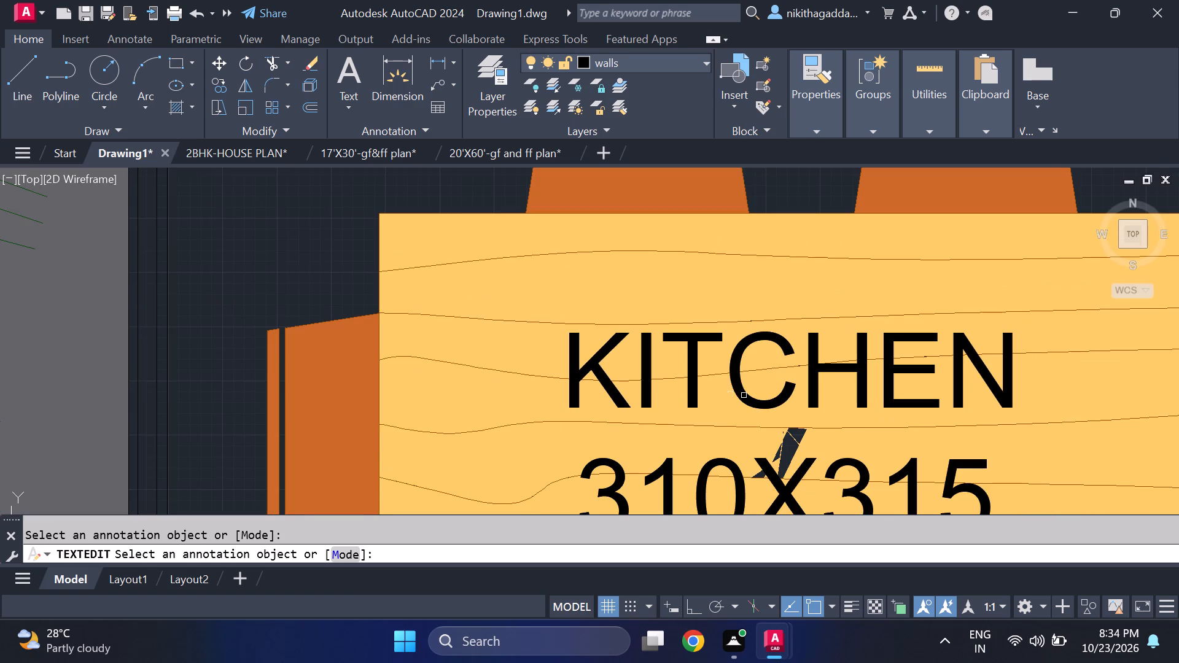
middle_drag(862, 361, 687, 373)
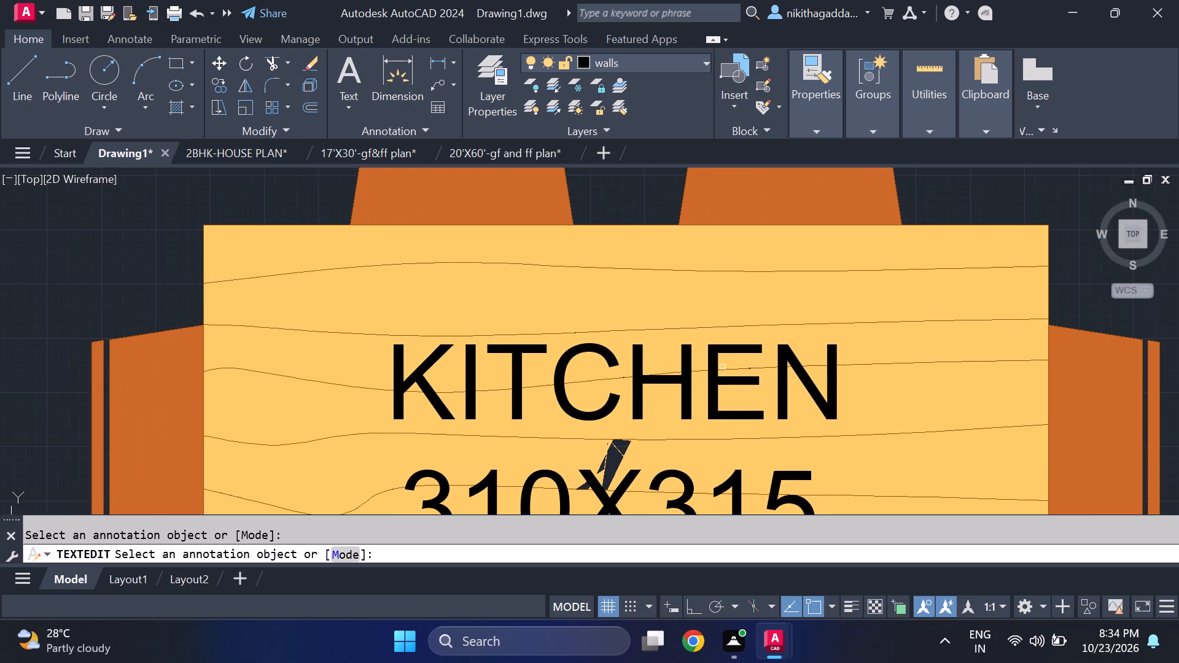
click(778, 400)
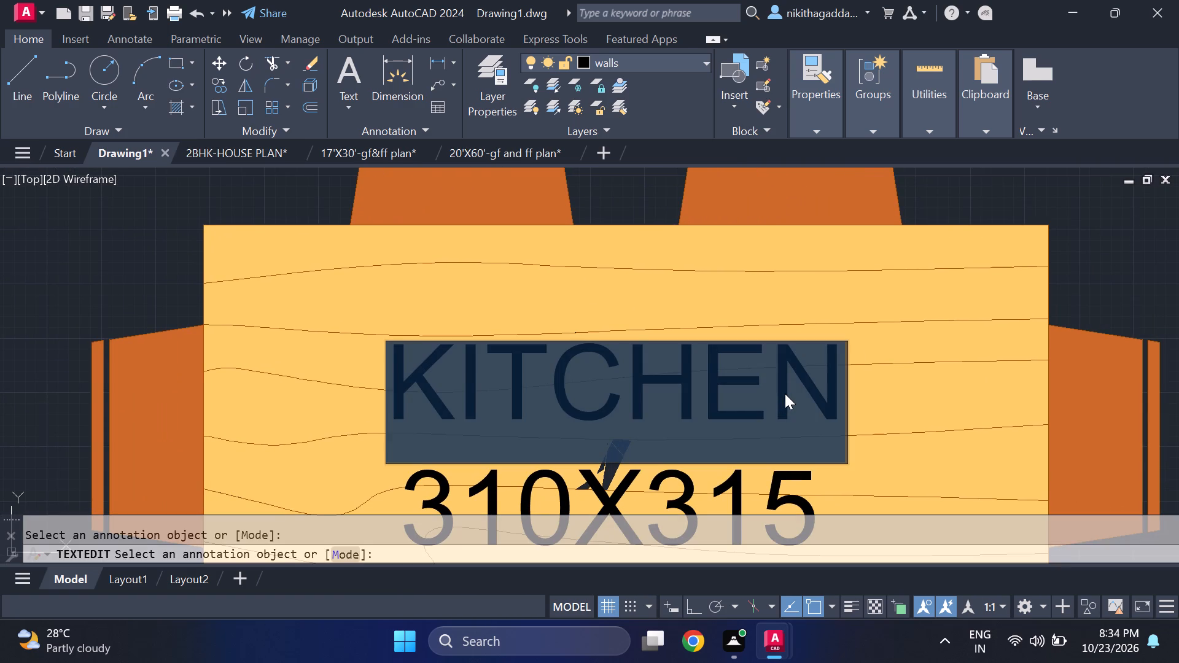
key(Delete)
text(DINING)
key(Return)
Reword the KITCHEN label on the bed in the second bedroom, below the dining area, as BEDROOM.
key(Return)
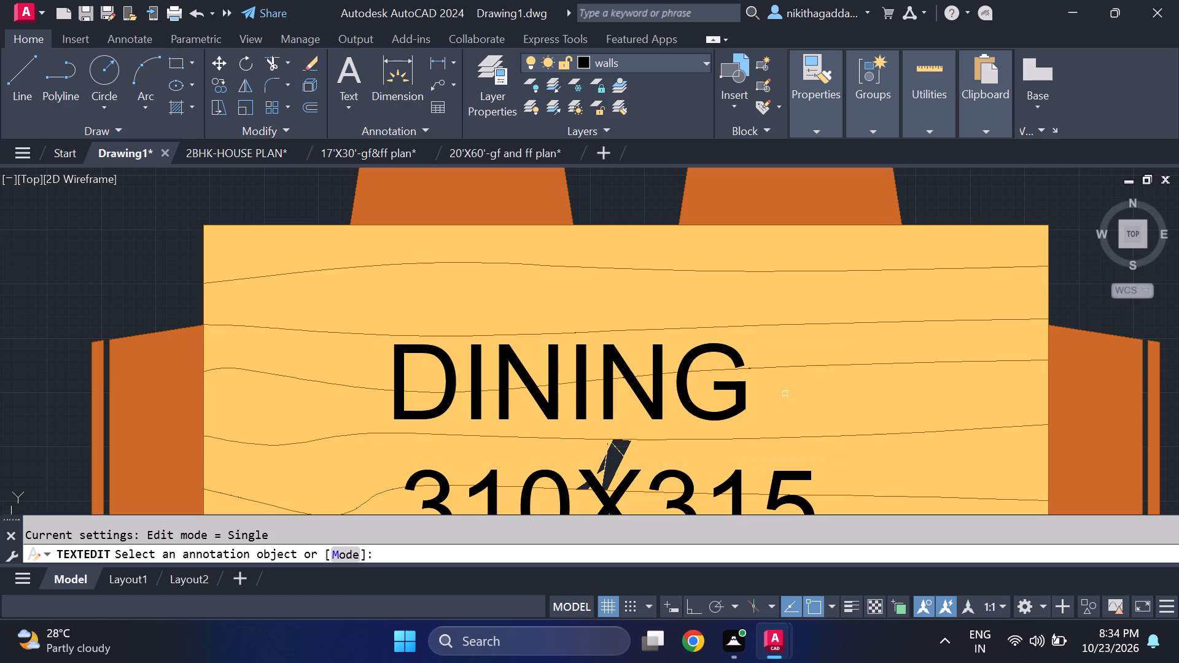
scroll(666, 401, down, 3)
middle_drag(682, 345, 663, 424)
scroll(661, 424, down, 1)
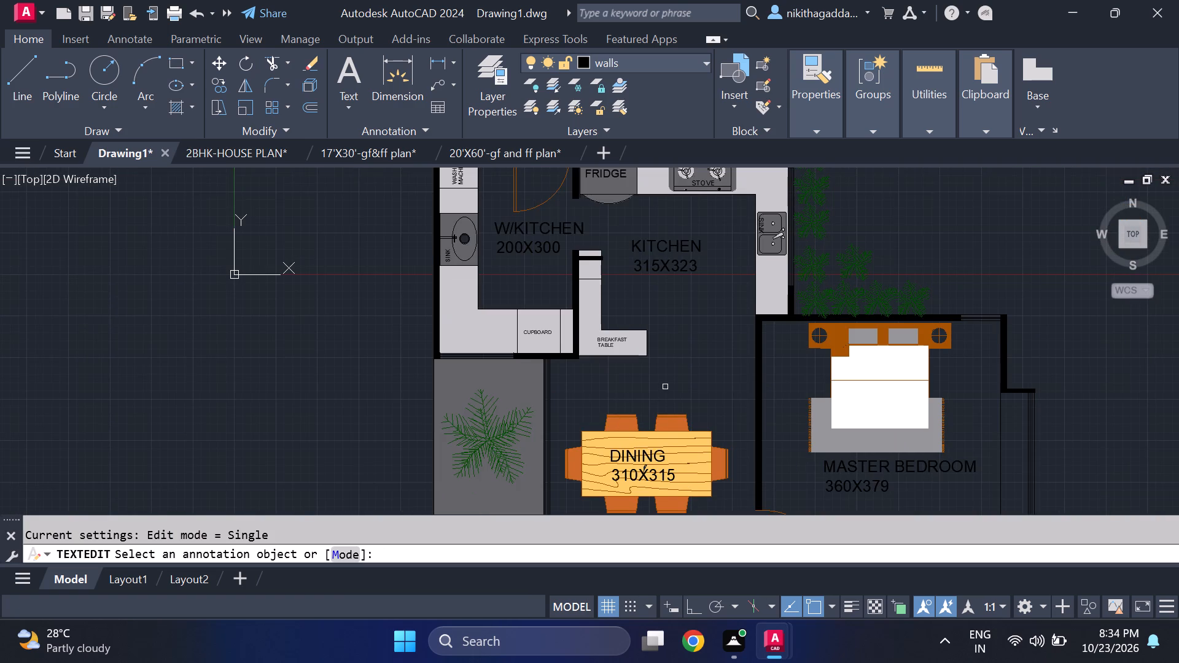
middle_drag(680, 380, 649, 287)
scroll(647, 293, down, 2)
scroll(611, 385, up, 2)
scroll(628, 387, down, 1)
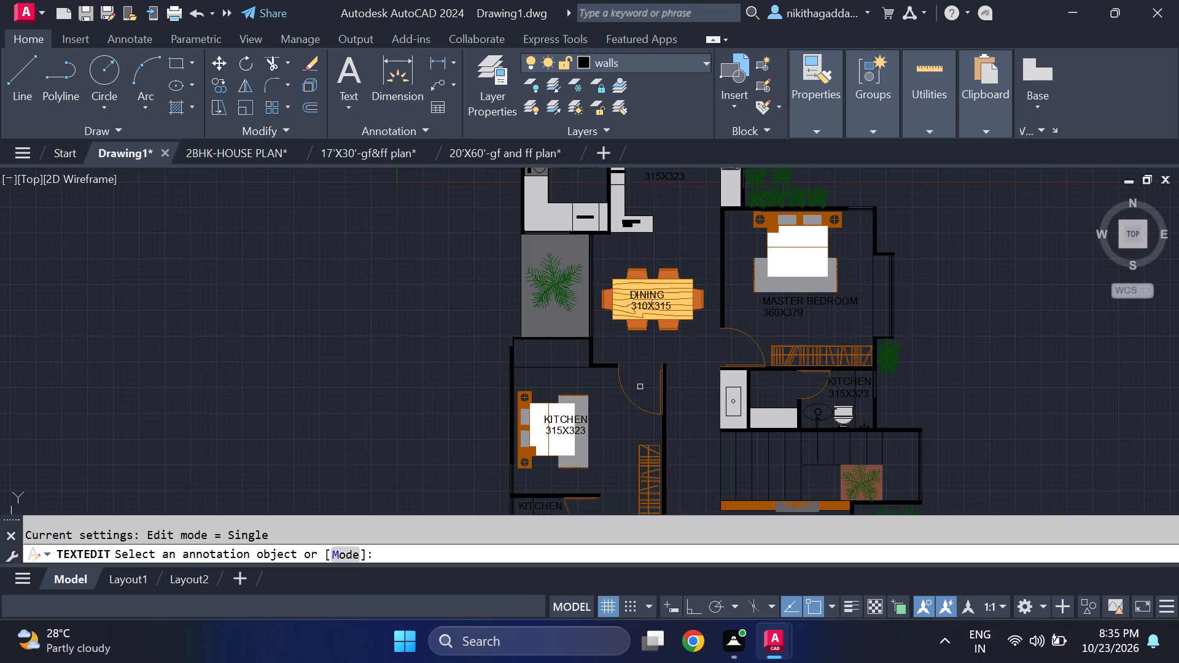
middle_drag(673, 401, 687, 331)
scroll(533, 360, up, 2)
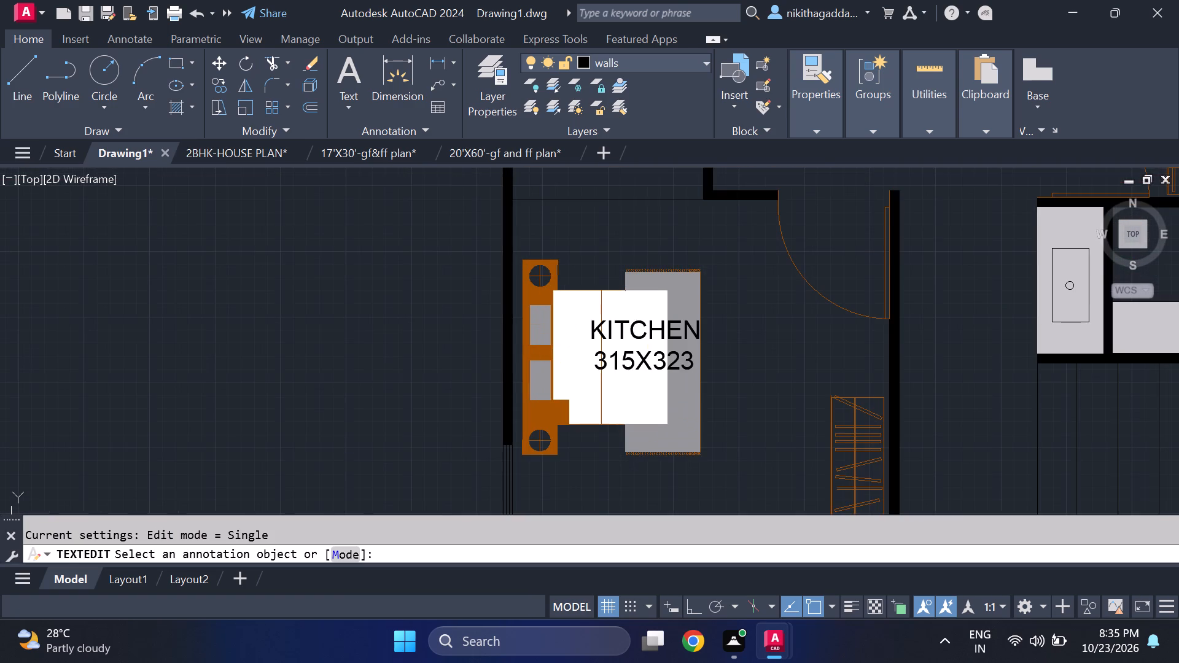
scroll(602, 334, up, 3)
click(602, 333)
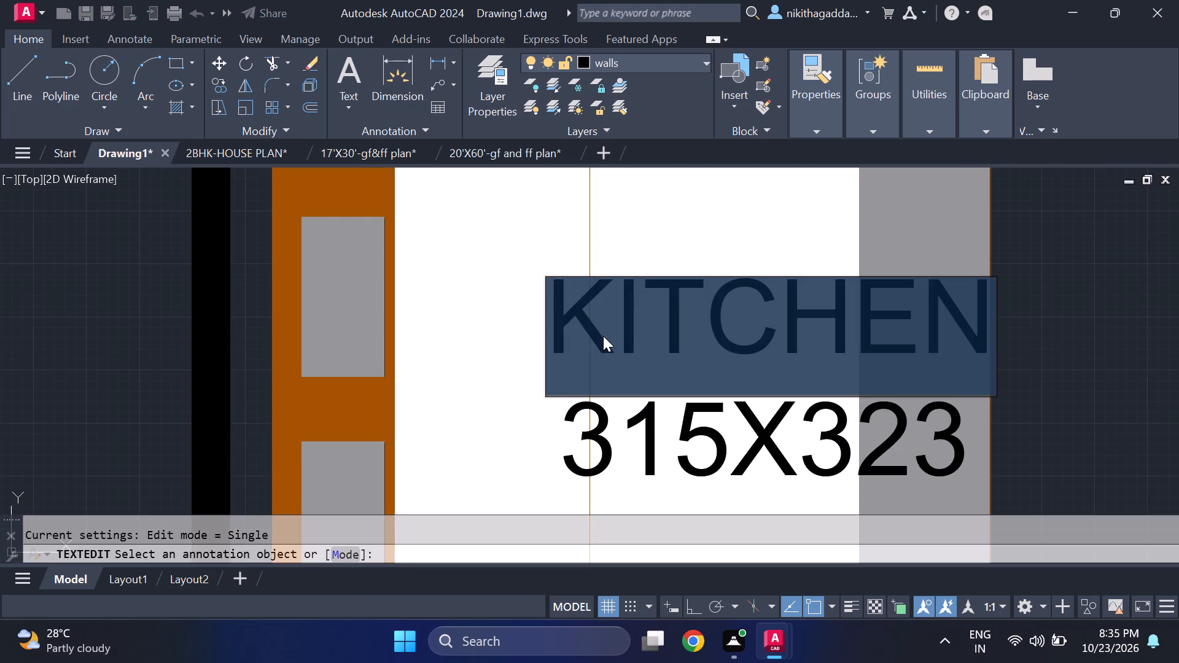
key(Delete)
text(BEDROOM)
key(Return)
Change the size line under the BEDROOM label to 360X354.
key(Return)
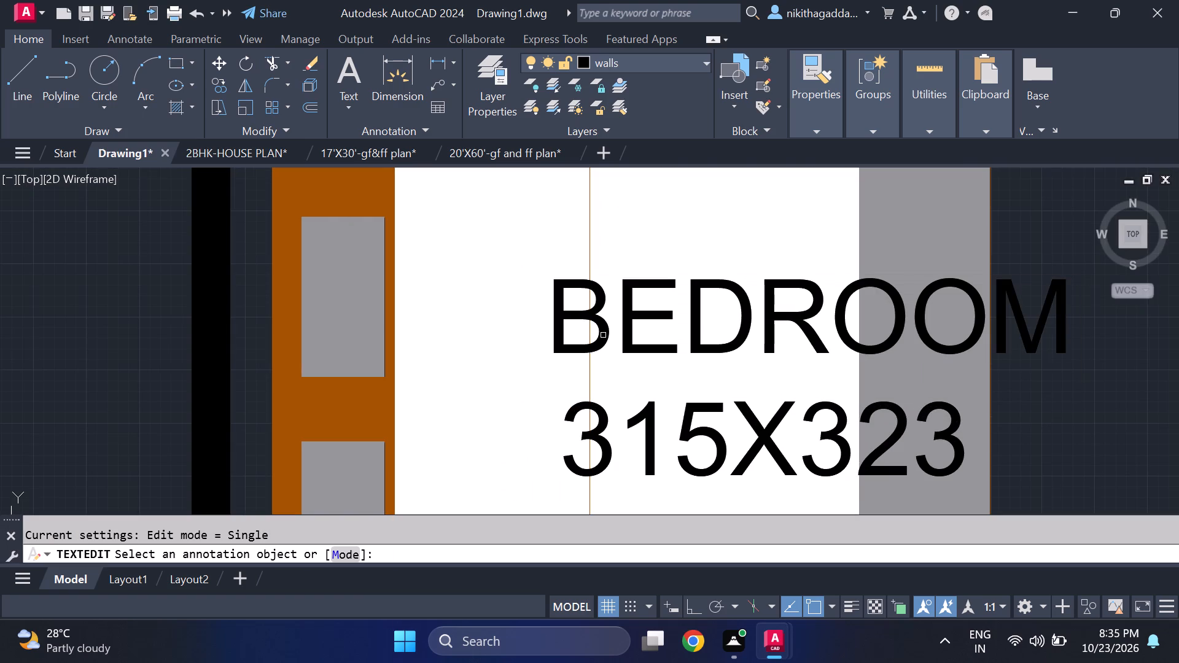
click(599, 436)
click(720, 433)
key(BackSpace)
key(BackSpace)
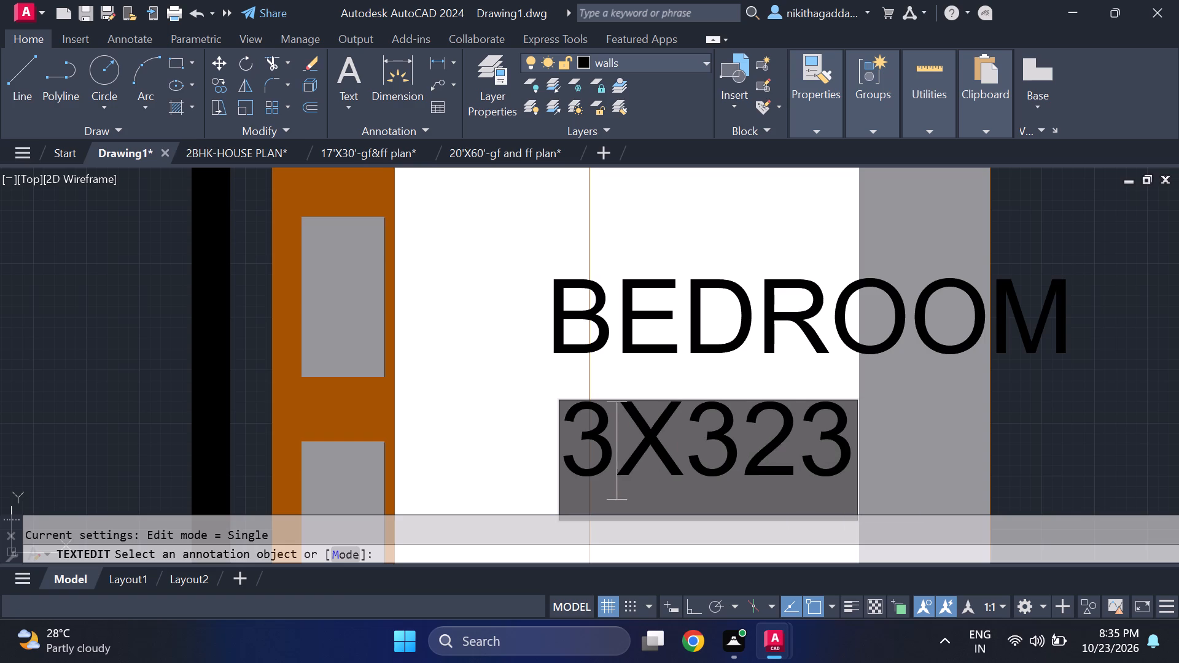
text(60)
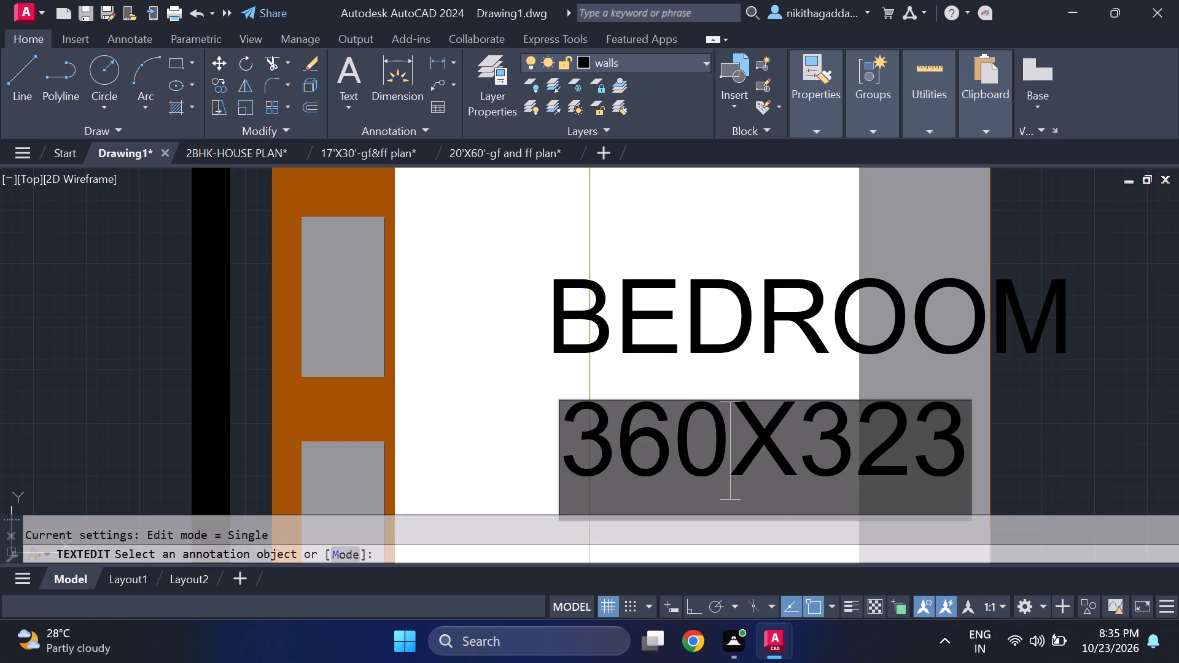
click(920, 456)
key(BackSpace)
key(5)
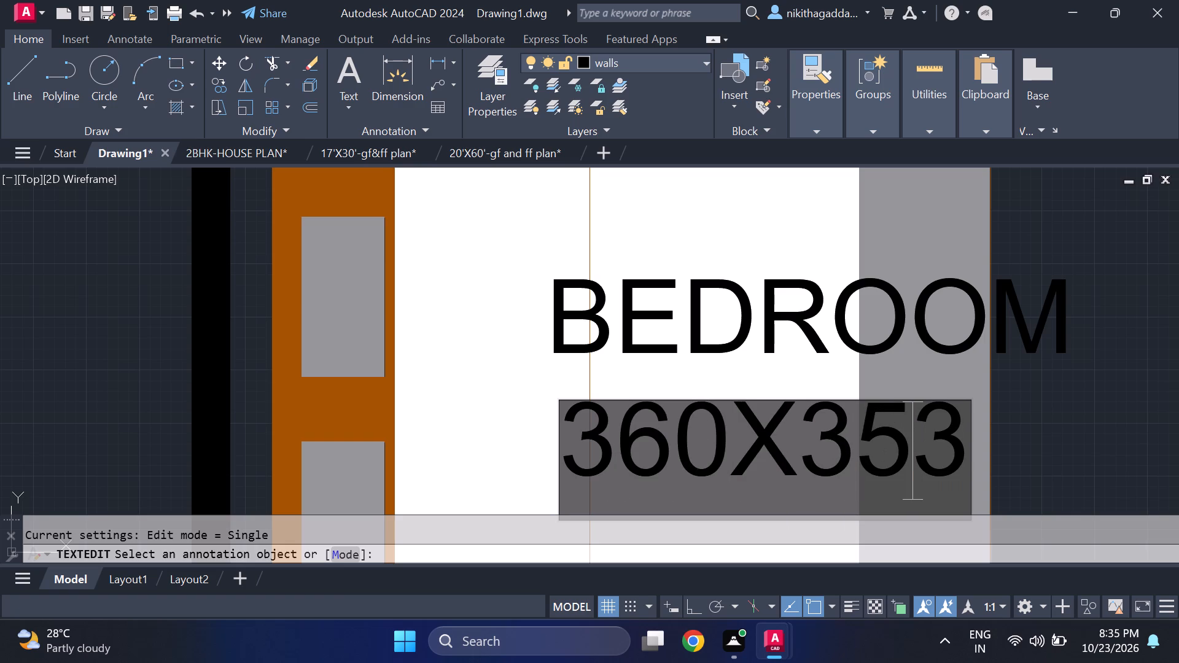
click(950, 430)
key(BackSpace)
key(4)
key(Return)
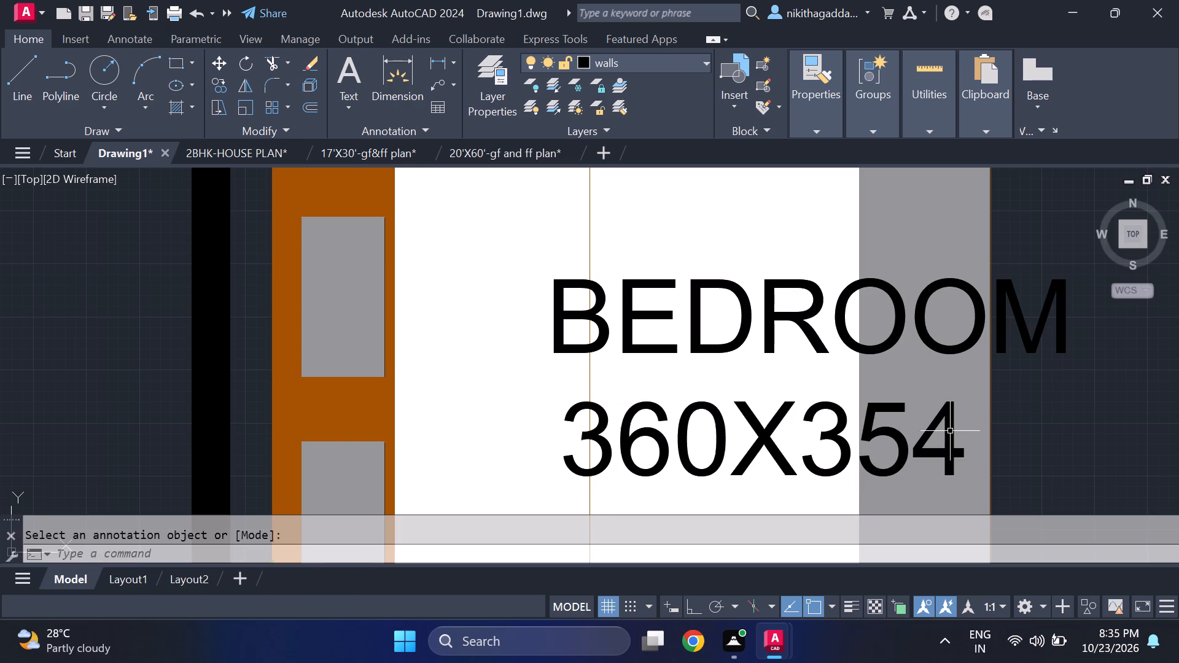
Reword the KITCHEN label in the bathroom below the master bedroom as TOILET.
key(Return)
scroll(912, 401, down, 3)
scroll(955, 447, down, 4)
middle_drag(950, 436, 569, 328)
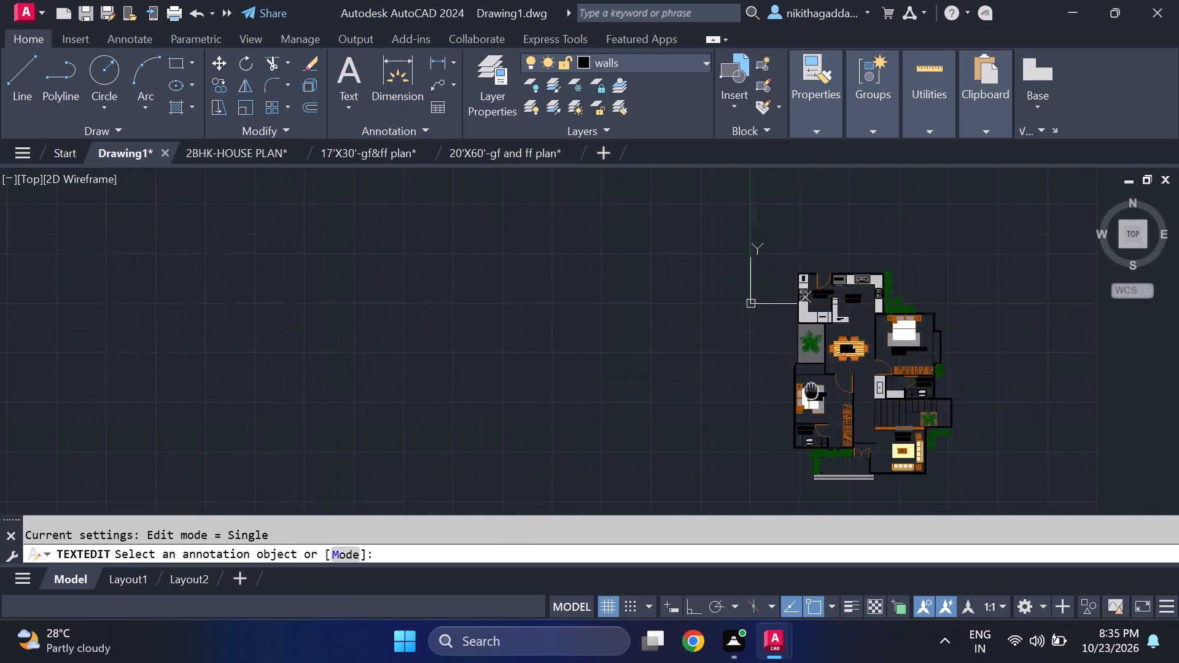
middle_drag(569, 328, 554, 324)
scroll(554, 324, up, 2)
middle_drag(605, 376, 516, 427)
middle_drag(637, 393, 473, 401)
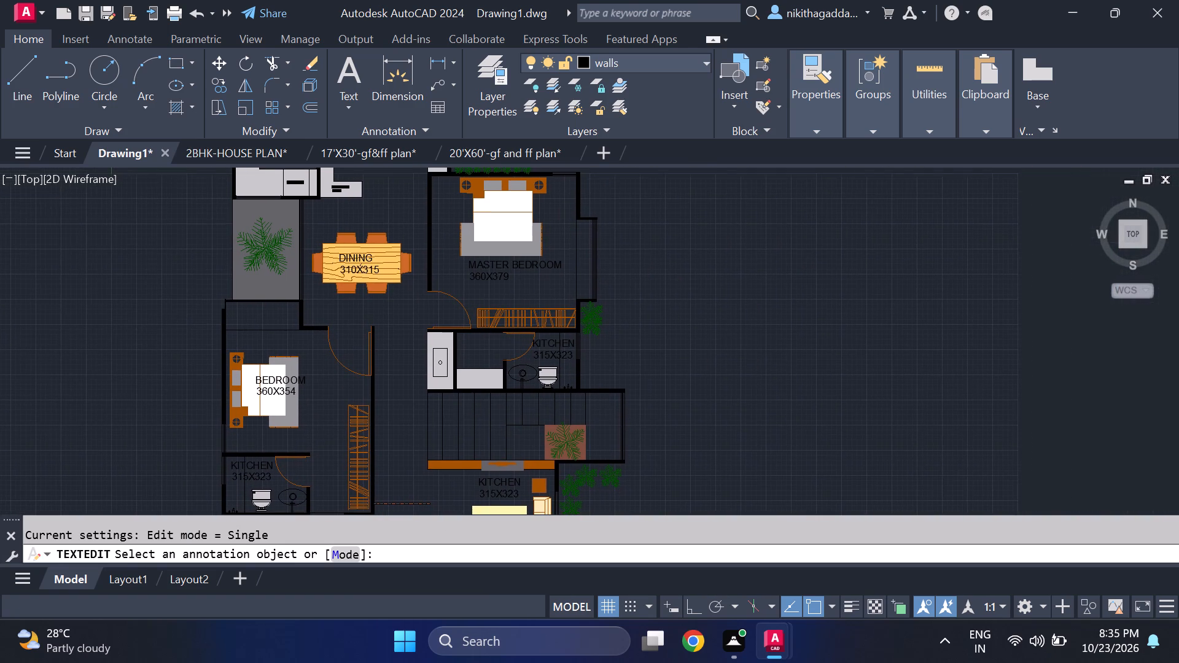
middle_drag(473, 401, 472, 401)
scroll(584, 352, up, 2)
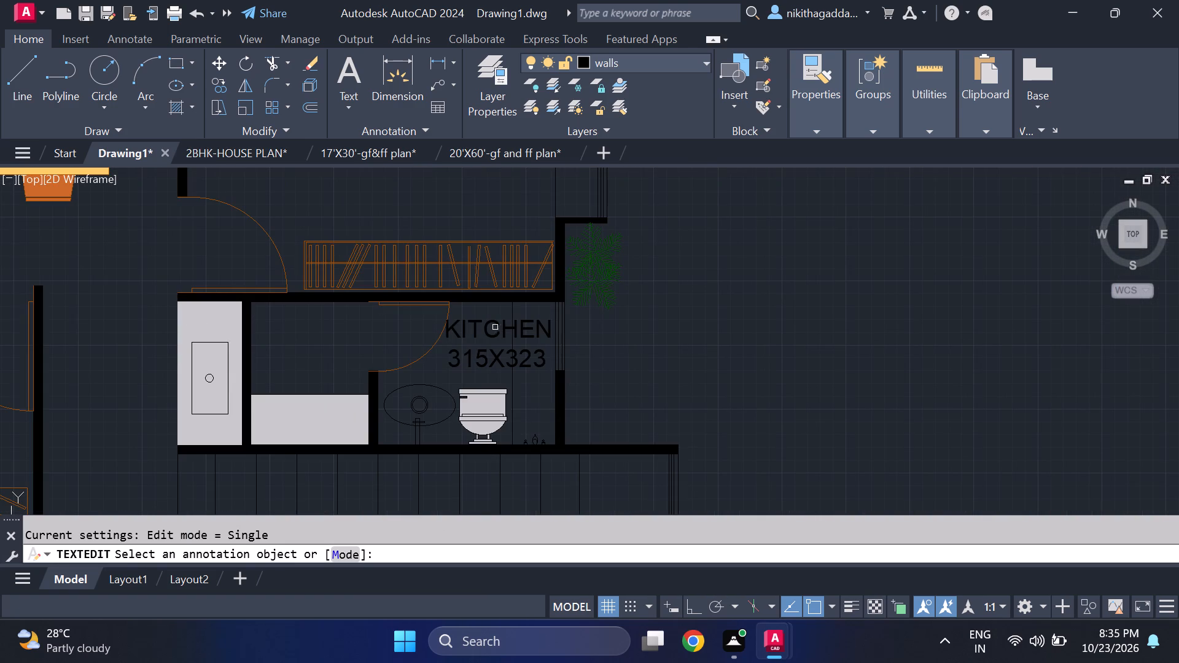
click(483, 327)
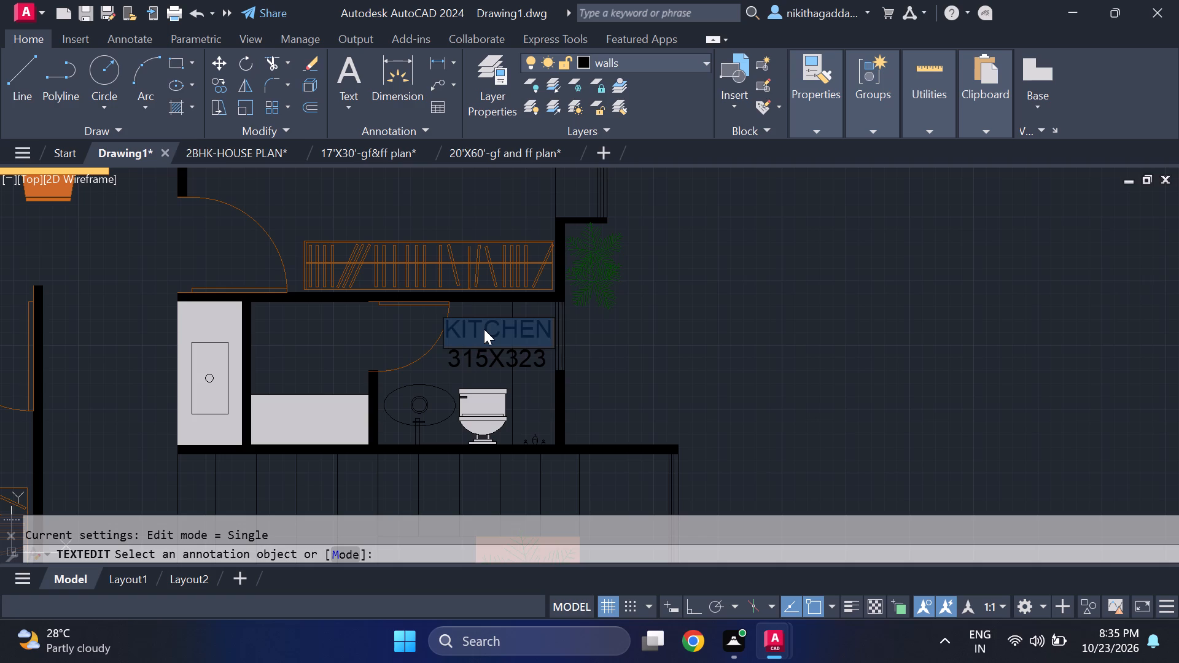
key(Delete)
text(TOILET)
key(Return)
Change the size line under the TOILET label below the master bedroom to 192X140.
key(Return)
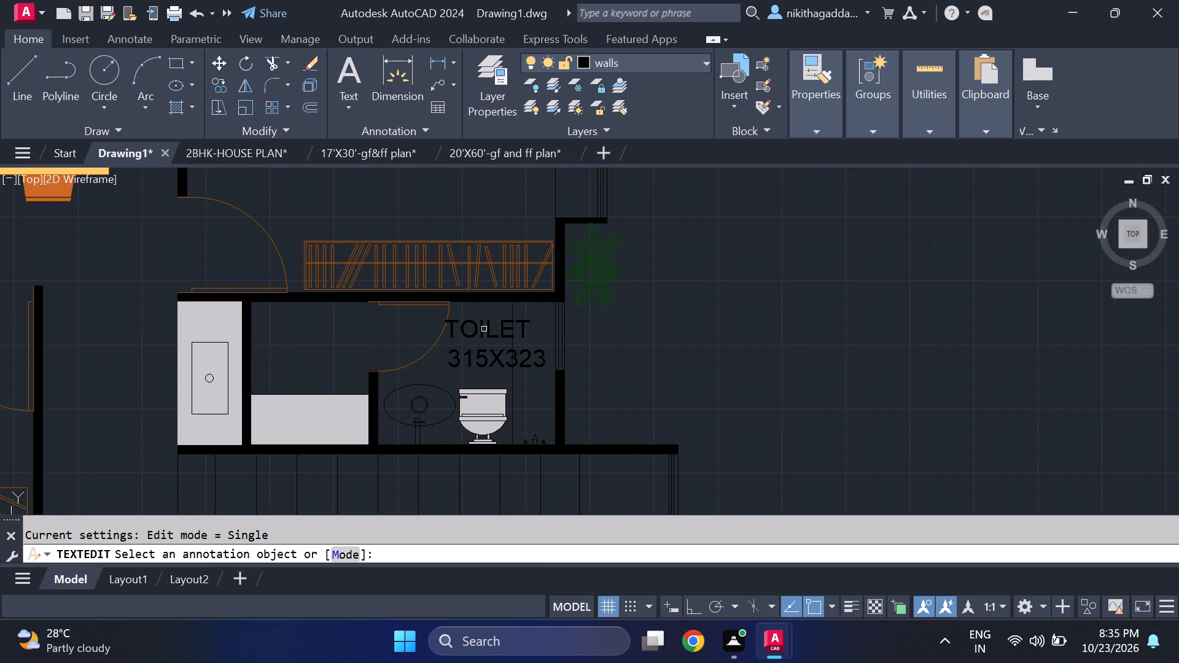
scroll(482, 363, up, 2)
click(422, 353)
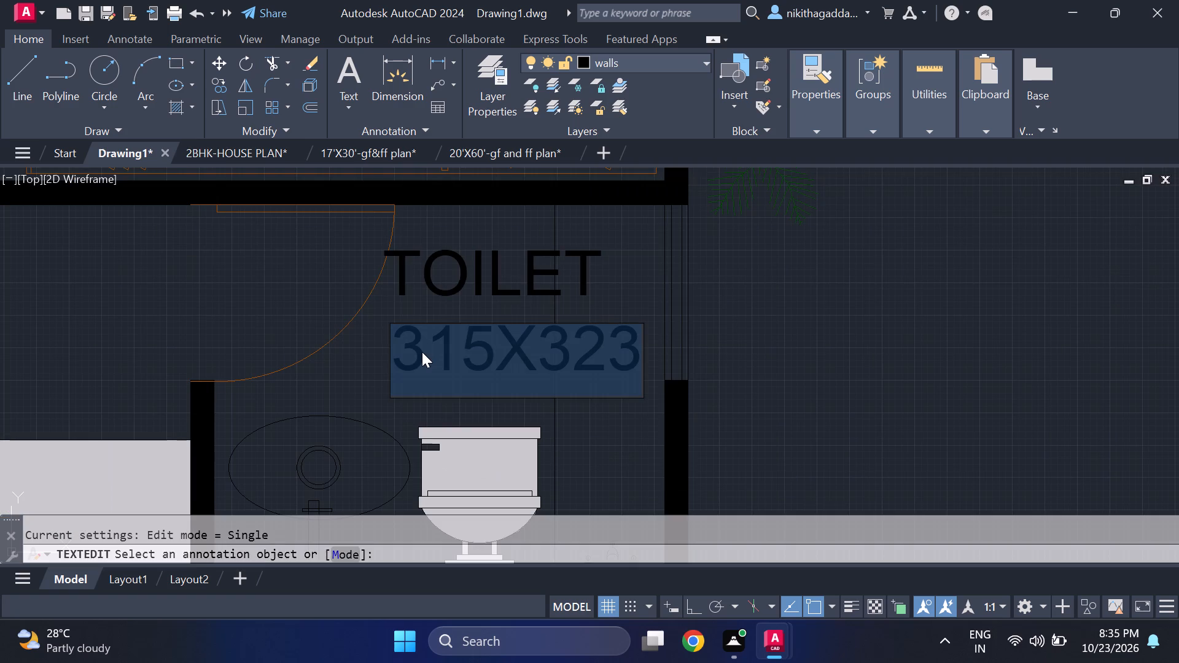
click(503, 335)
key(BackSpace)
key(BackSpace)
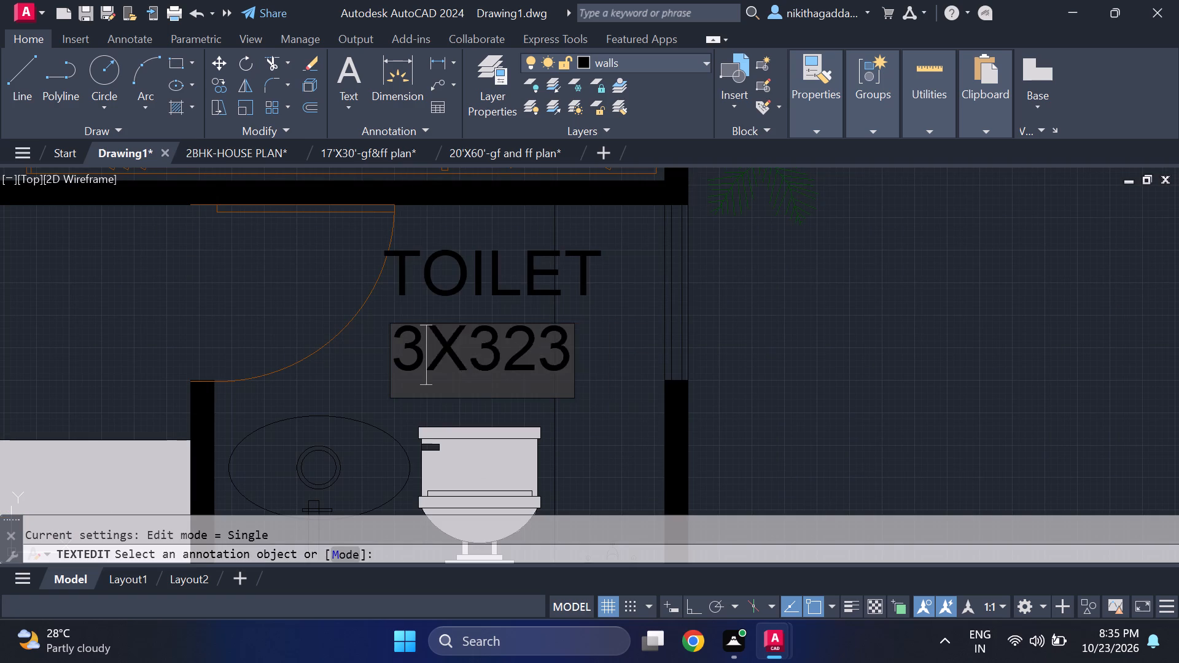
key(BackSpace)
text(192)
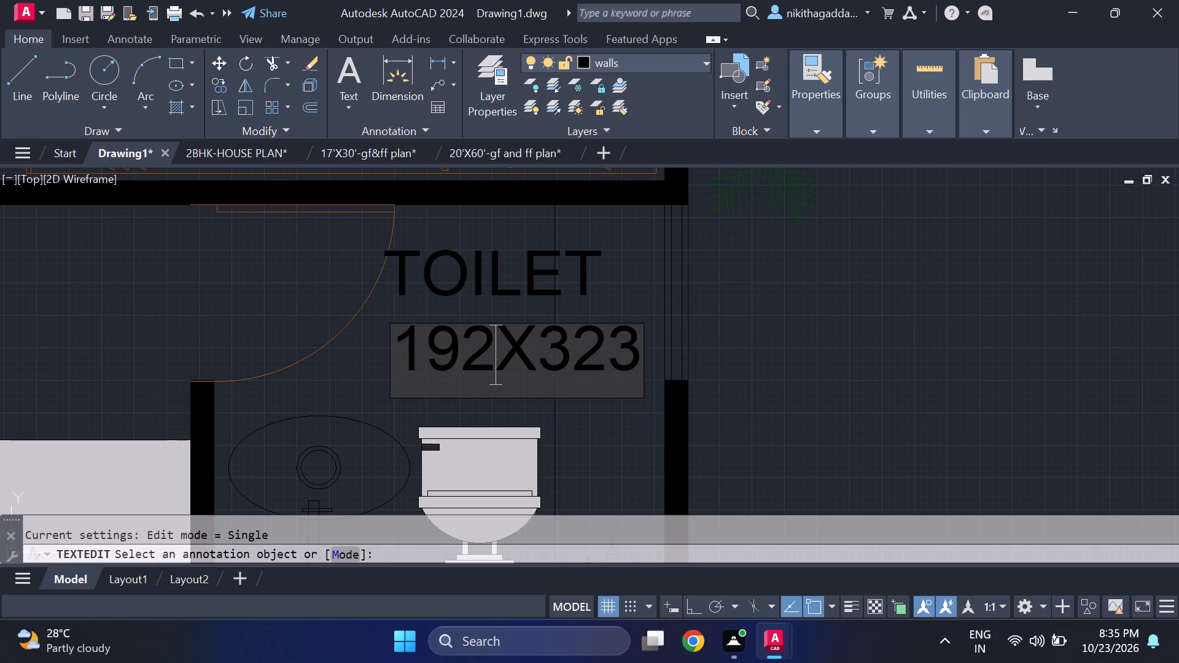
click(636, 354)
key(BackSpace)
key(BackSpace)
key(BackSpace)
text(140)
key(Return)
Reword the KITCHEN label in the bathroom below the second bedroom as TOILET.
key(Return)
scroll(631, 391, down, 3)
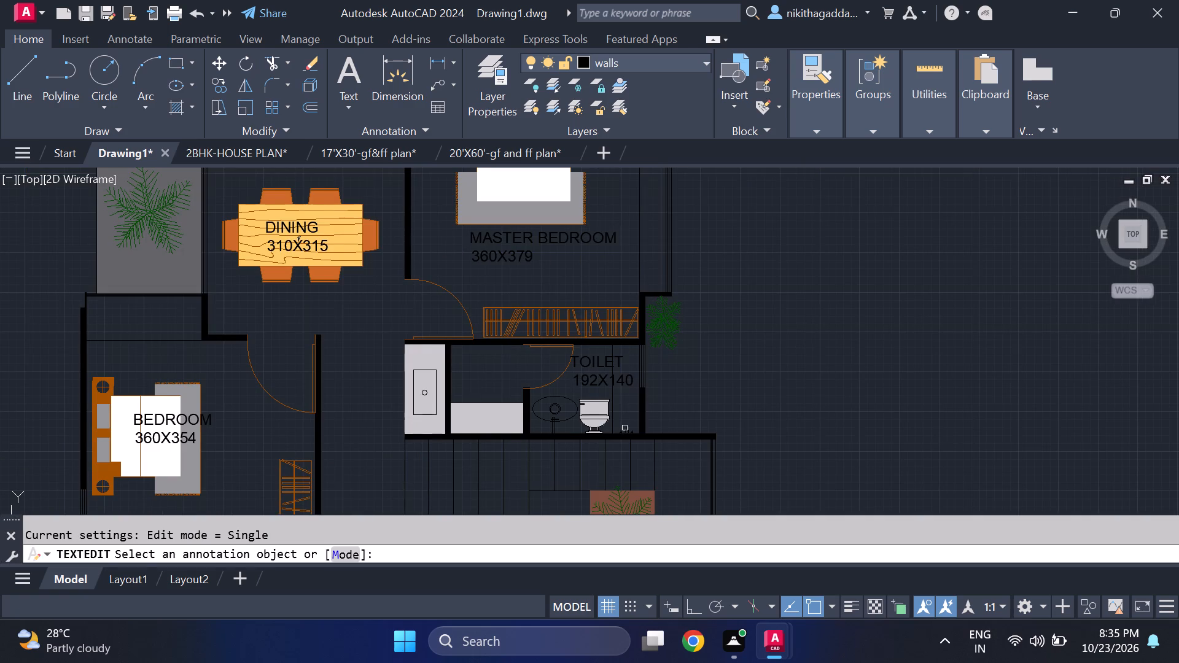
middle_drag(623, 435, 616, 423)
middle_click(616, 422)
scroll(524, 441, down, 1)
middle_drag(426, 466, 432, 459)
middle_drag(457, 448, 480, 436)
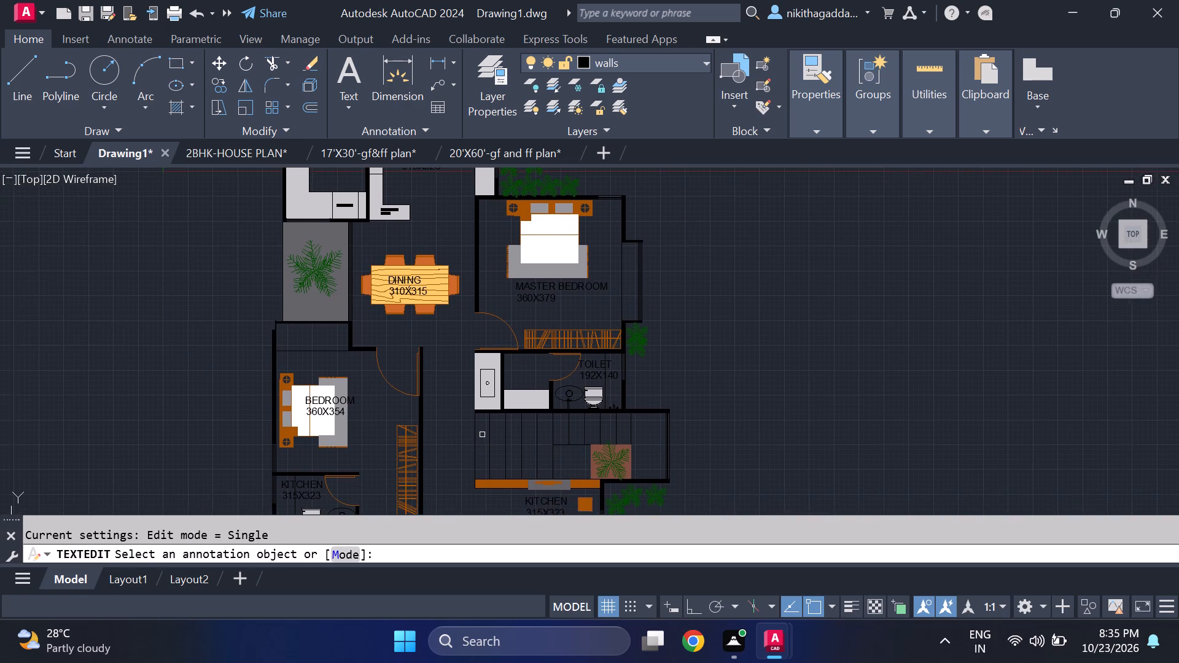
middle_drag(396, 468, 435, 401)
scroll(338, 410, up, 3)
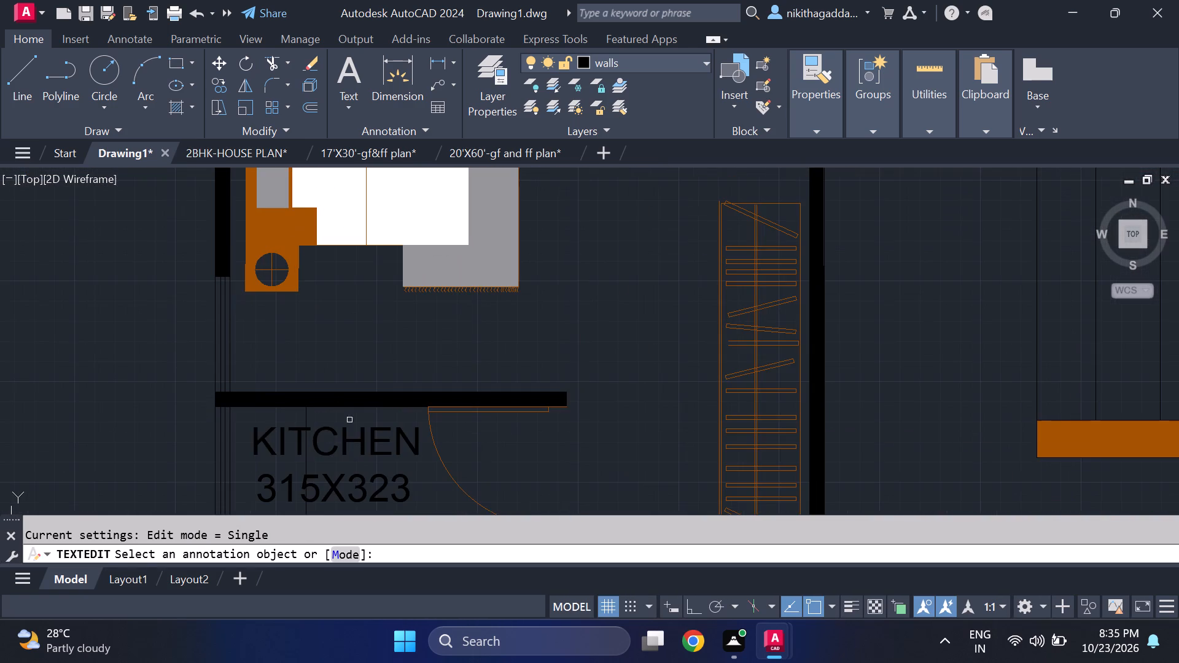
click(360, 440)
right_click(360, 440)
click(339, 436)
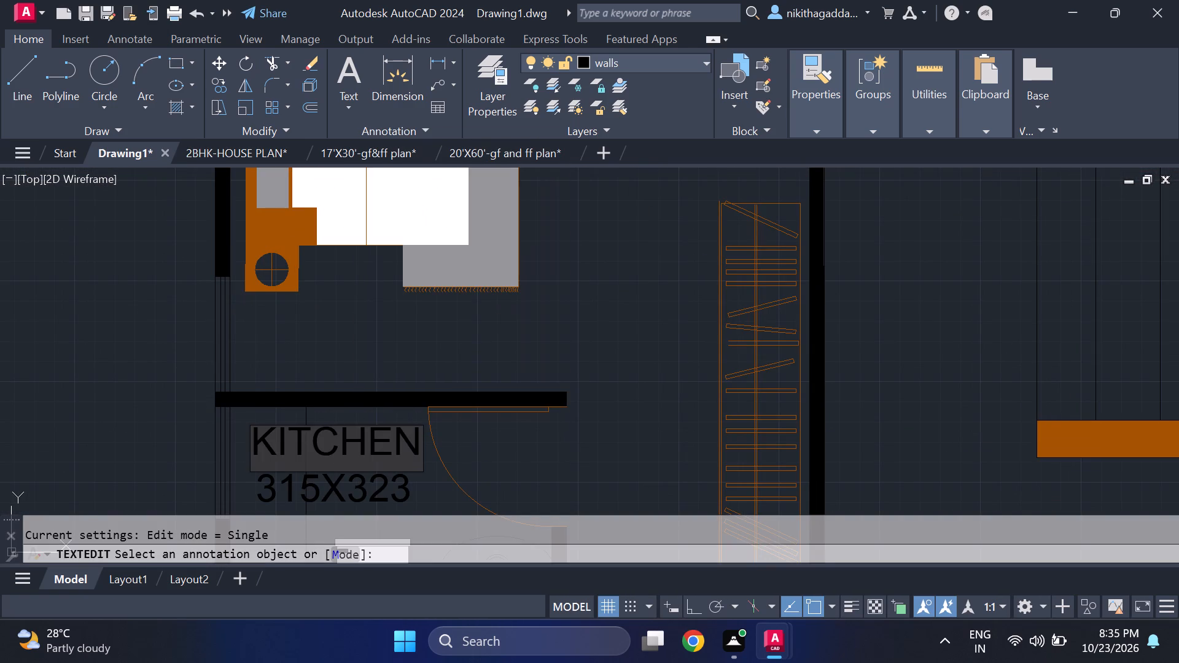
click(414, 440)
key(BackSpace)
key(BackSpace)
key(BackSpace)
key(BackSpace)
key(BackSpace)
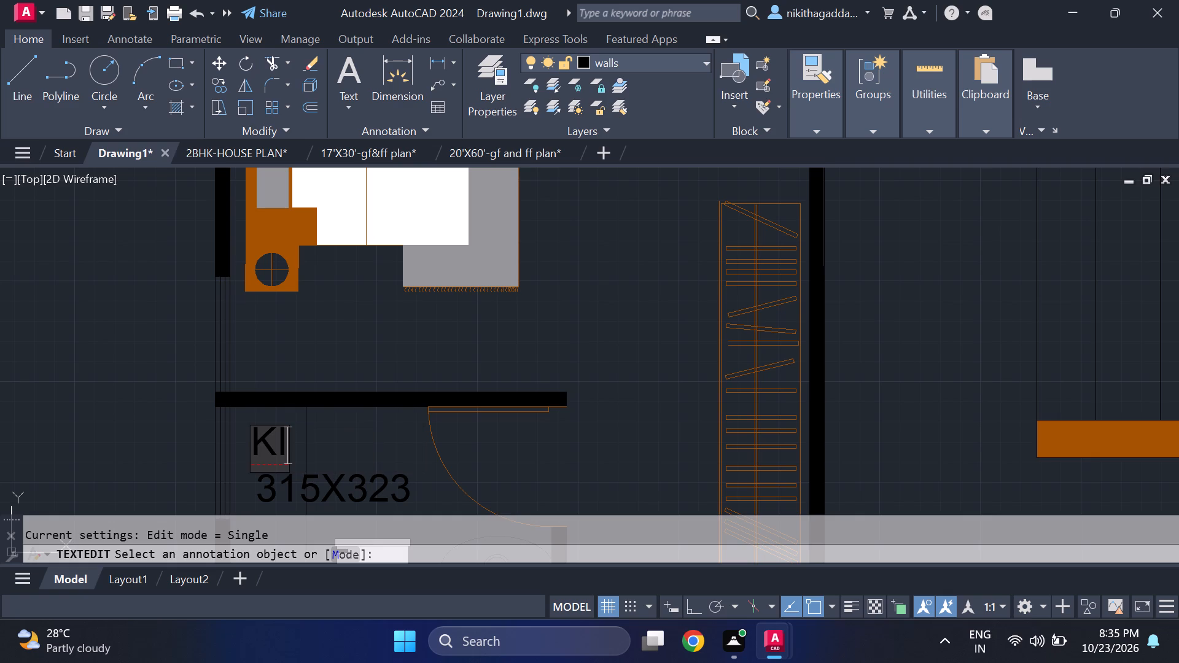
key(BackSpace)
key(BackSpace)
text(TOIL)
text(ET)
key(Return)
Change the size line under the TOILET label below the second bedroom to 200X140.
key(Return)
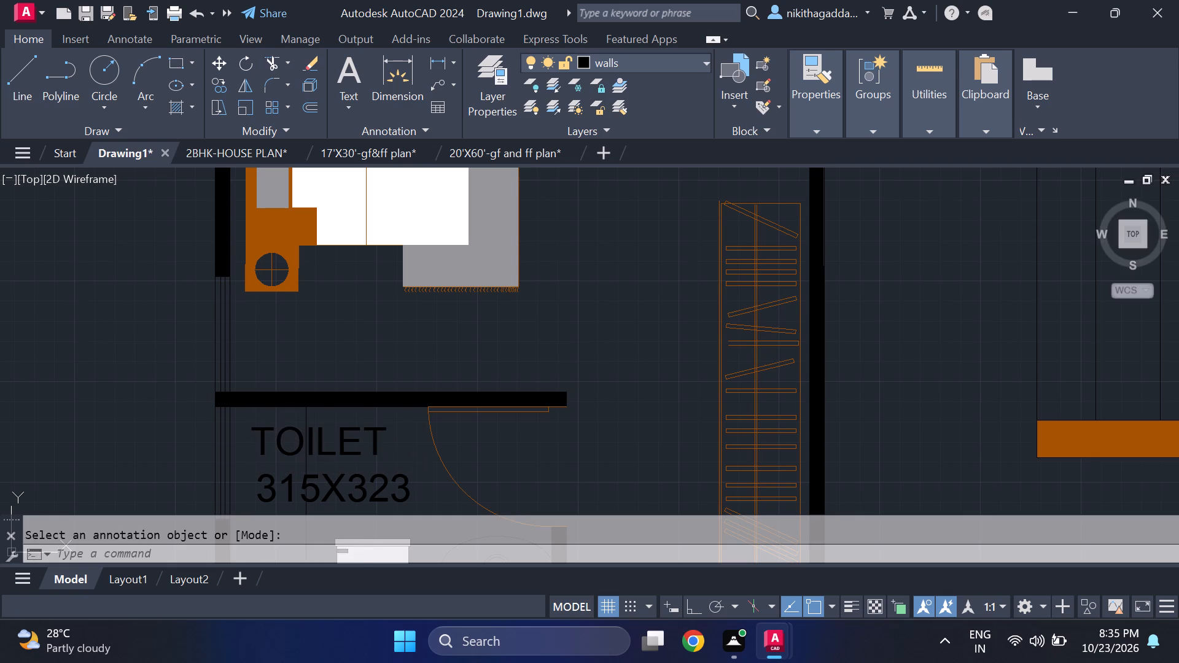
middle_drag(402, 438, 436, 397)
scroll(321, 428, up, 1)
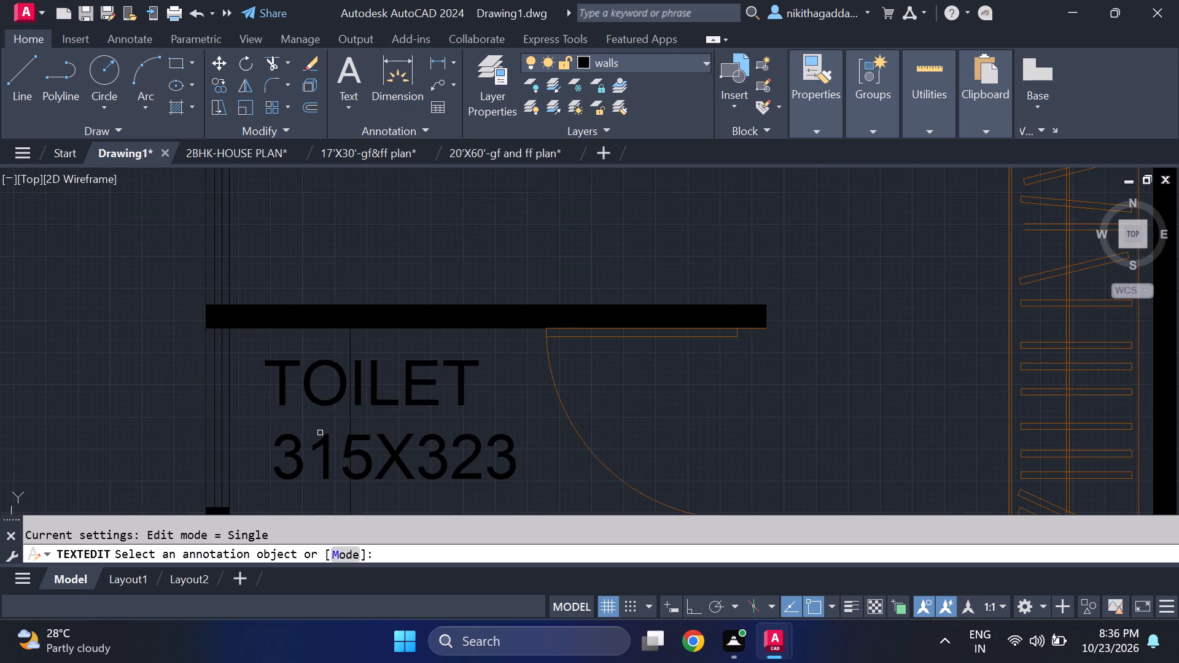
click(297, 462)
click(378, 447)
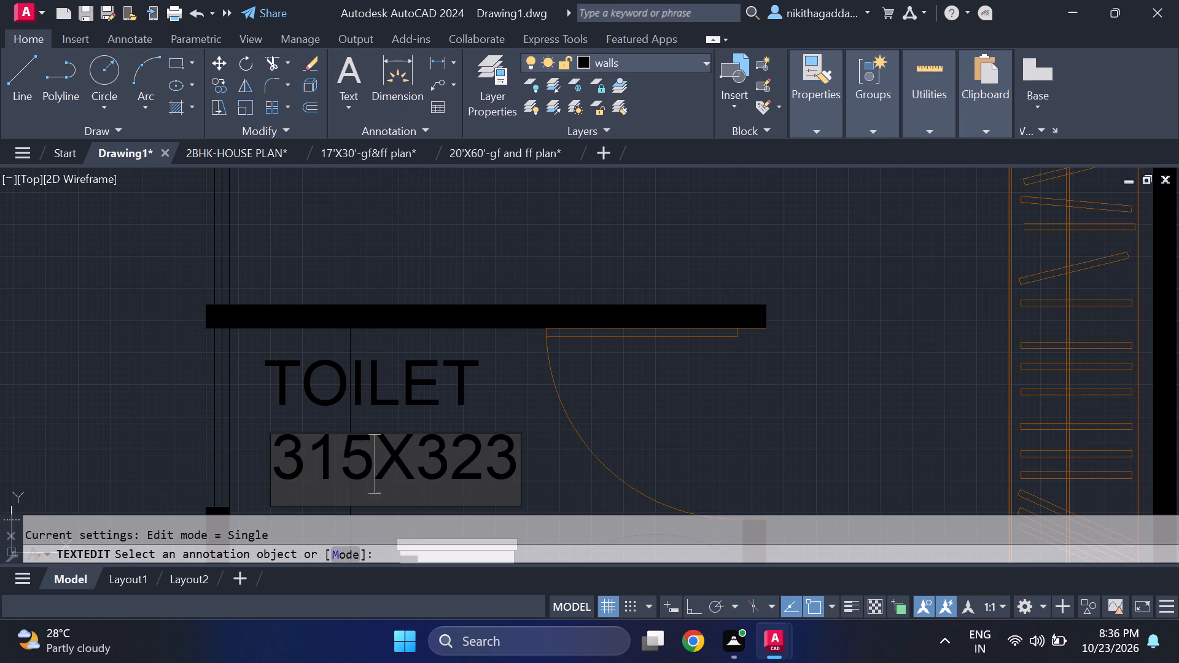
key(BackSpace)
key(BackSpace)
key(BackSpace)
text(200)
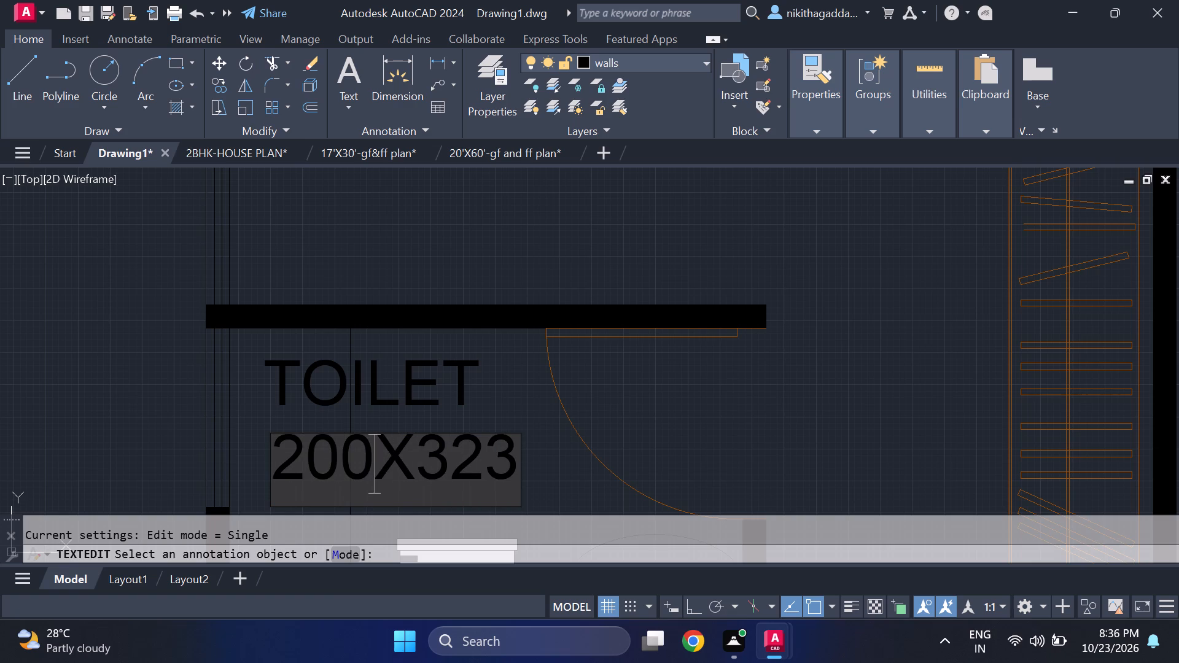
click(516, 460)
key(BackSpace)
key(BackSpace)
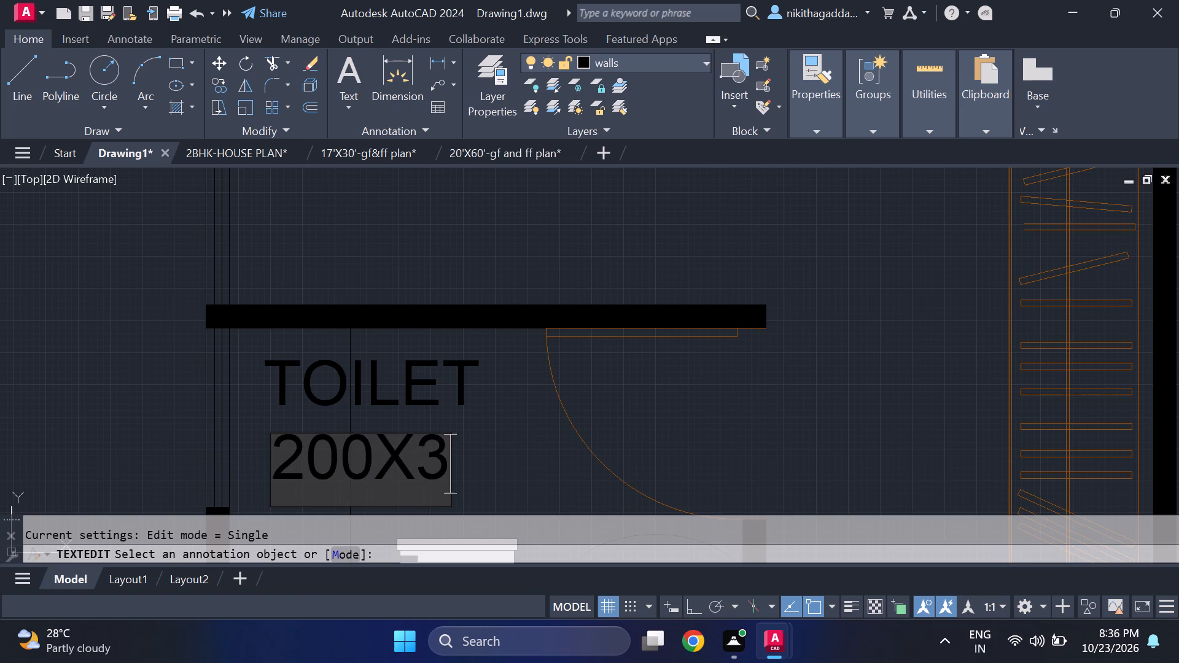
key(BackSpace)
text(140)
key(Return)
Reword the KITCHEN label in the sofa area below the staircase as LIVING ROOM.
key(Return)
scroll(500, 431, down, 3)
middle_drag(547, 488, 389, 448)
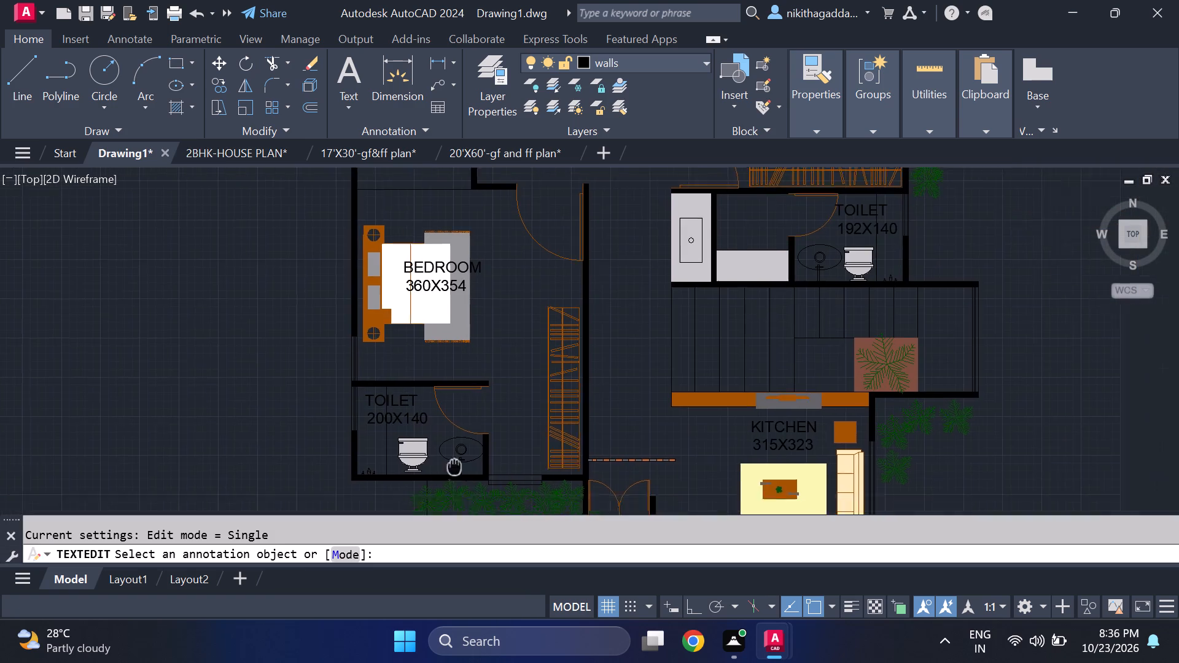
middle_drag(389, 448, 249, 397)
middle_drag(409, 384, 229, 454)
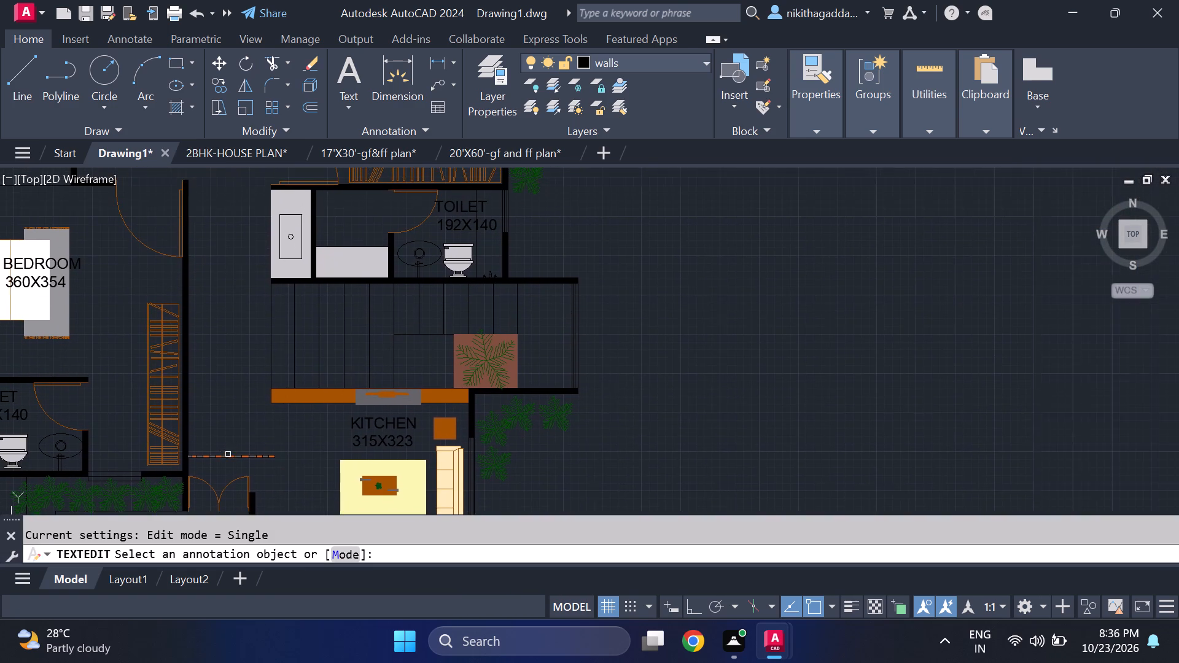
middle_drag(220, 450, 184, 343)
middle_drag(335, 322, 41, 419)
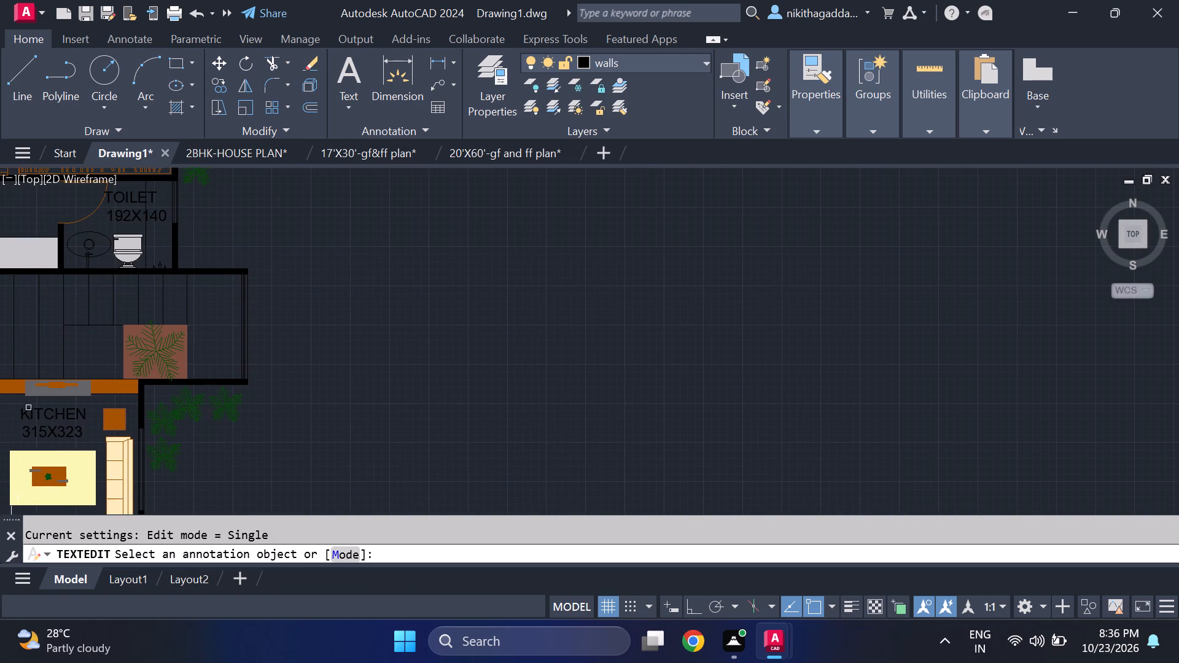
middle_drag(164, 440, 157, 424)
scroll(6, 403, up, 3)
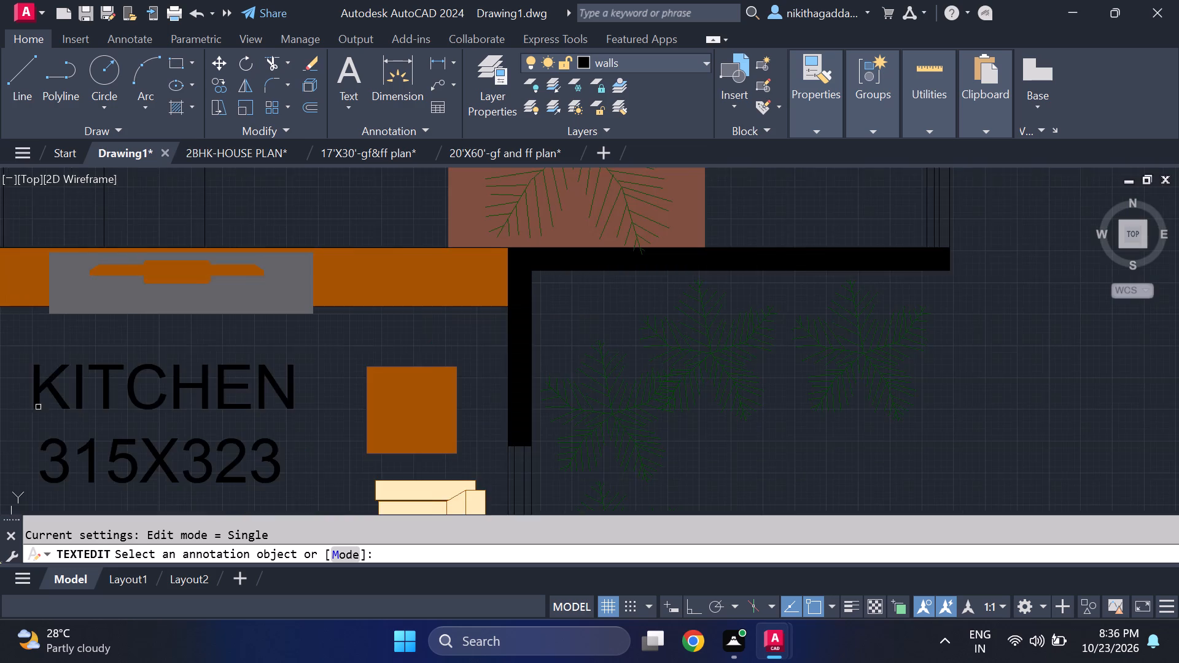
middle_drag(83, 419, 225, 403)
click(209, 385)
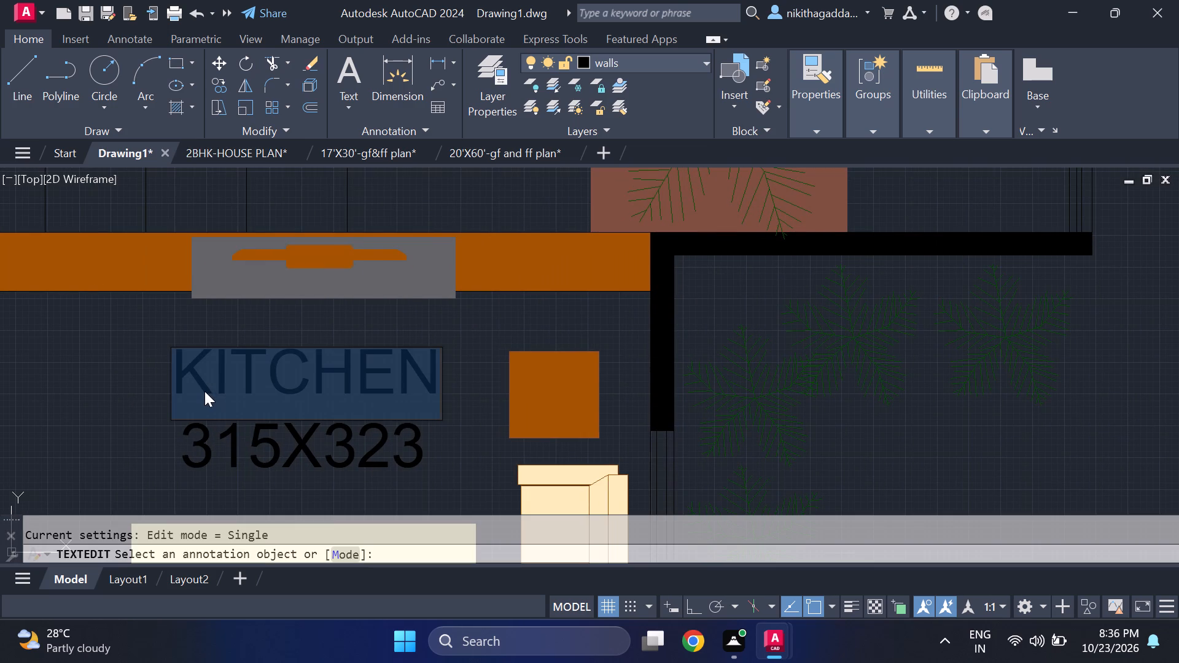
key(Delete)
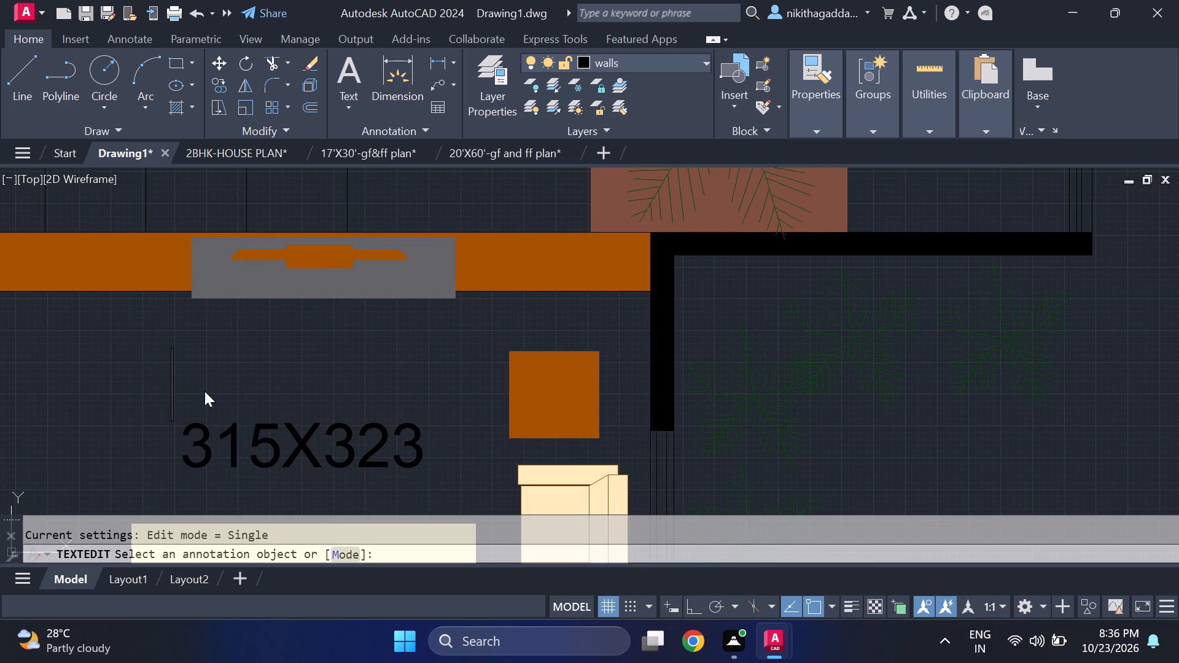
text(LIVING)
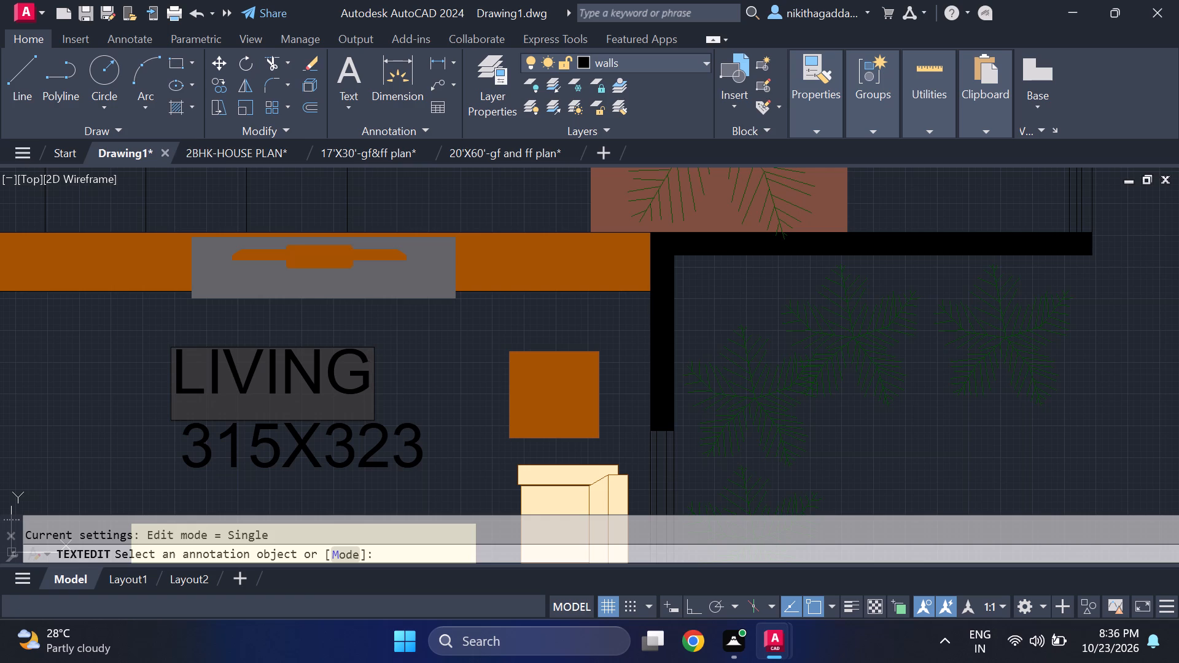
key(space)
text(ROOM)
key(Return)
Change the size line under the LIVING ROOM label to 343X372.
key(Return)
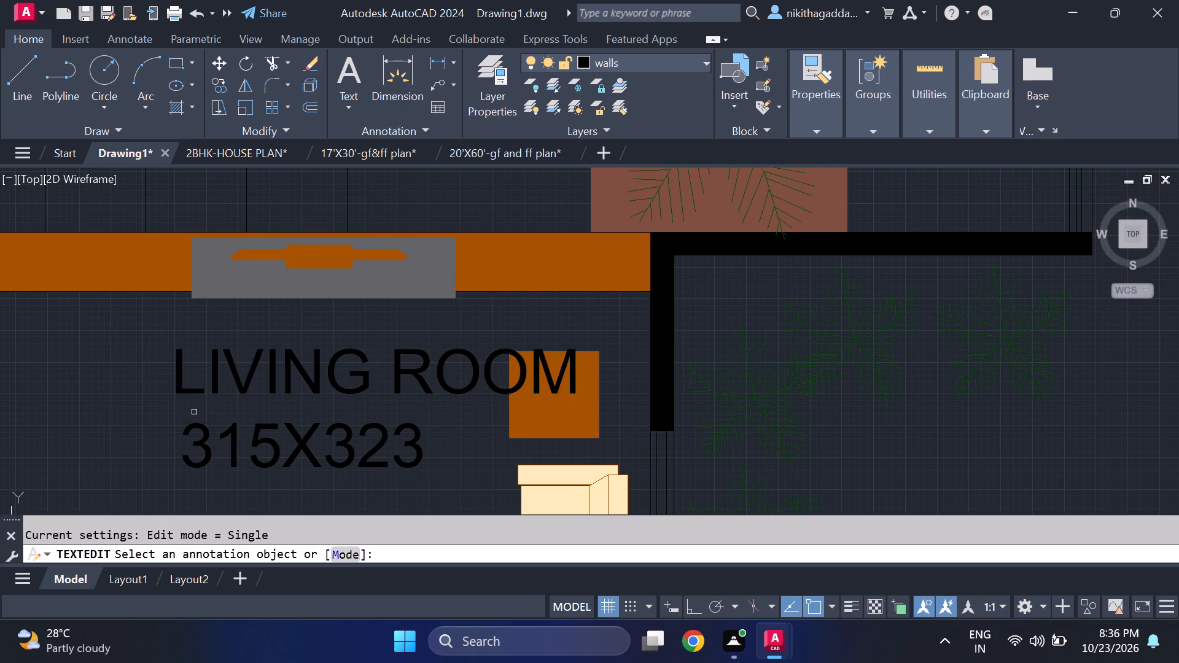
middle_drag(196, 416, 255, 376)
scroll(257, 370, up, 1)
click(261, 432)
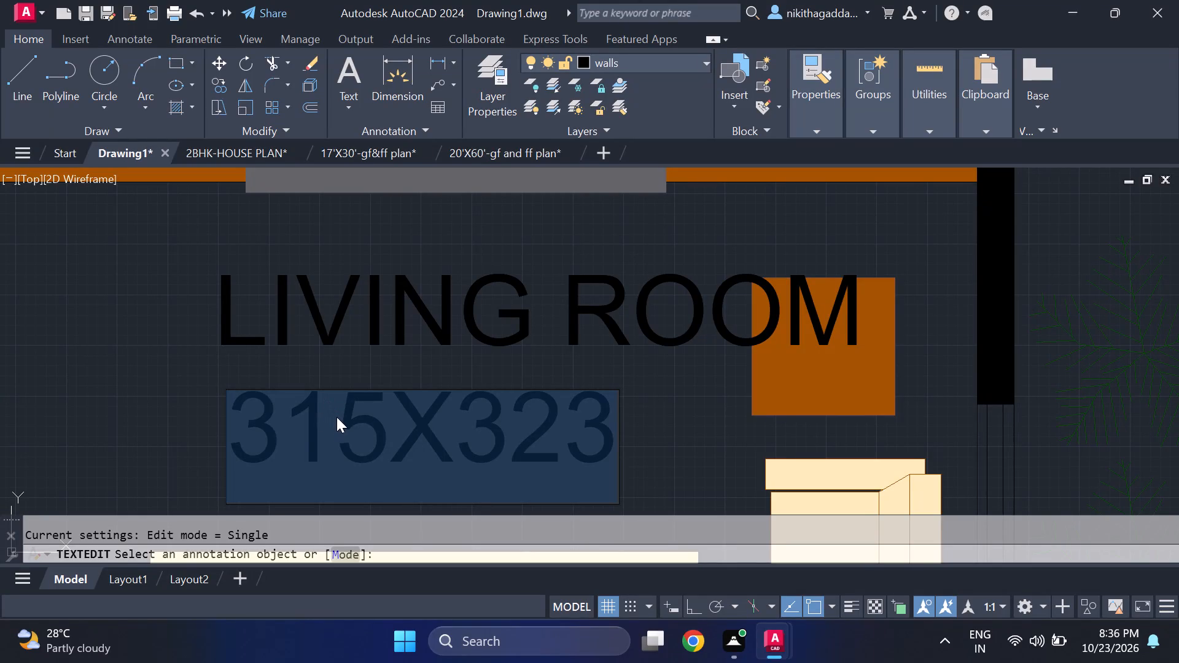
middle_drag(329, 427, 330, 419)
scroll(329, 427, up, 2)
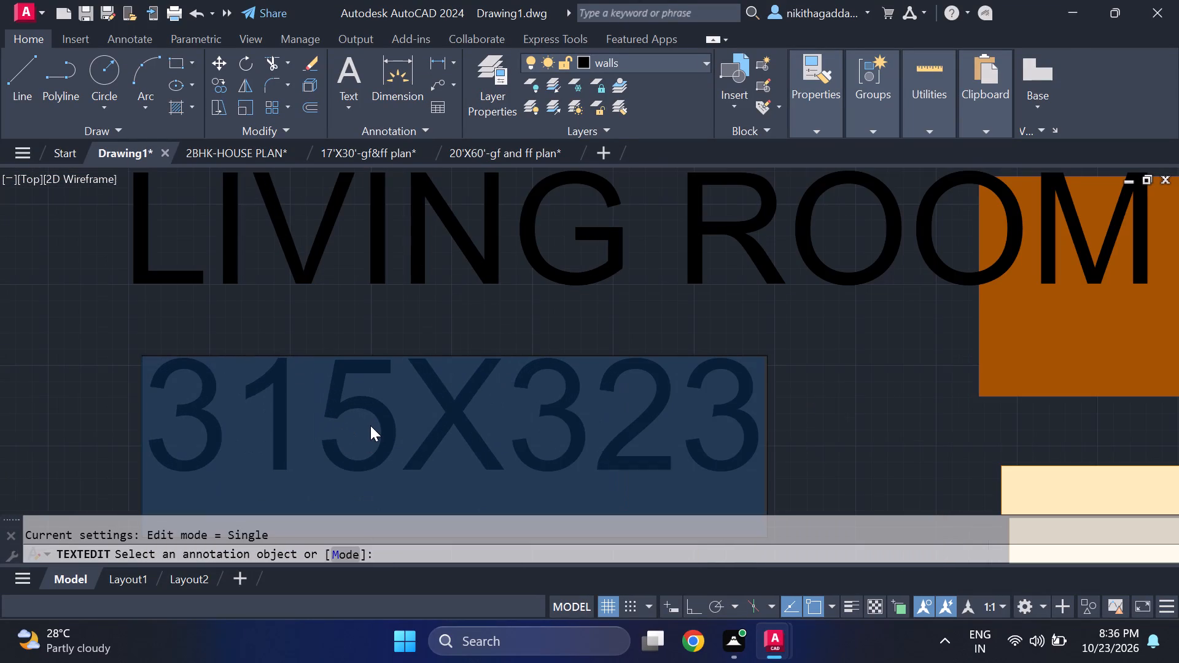
click(383, 390)
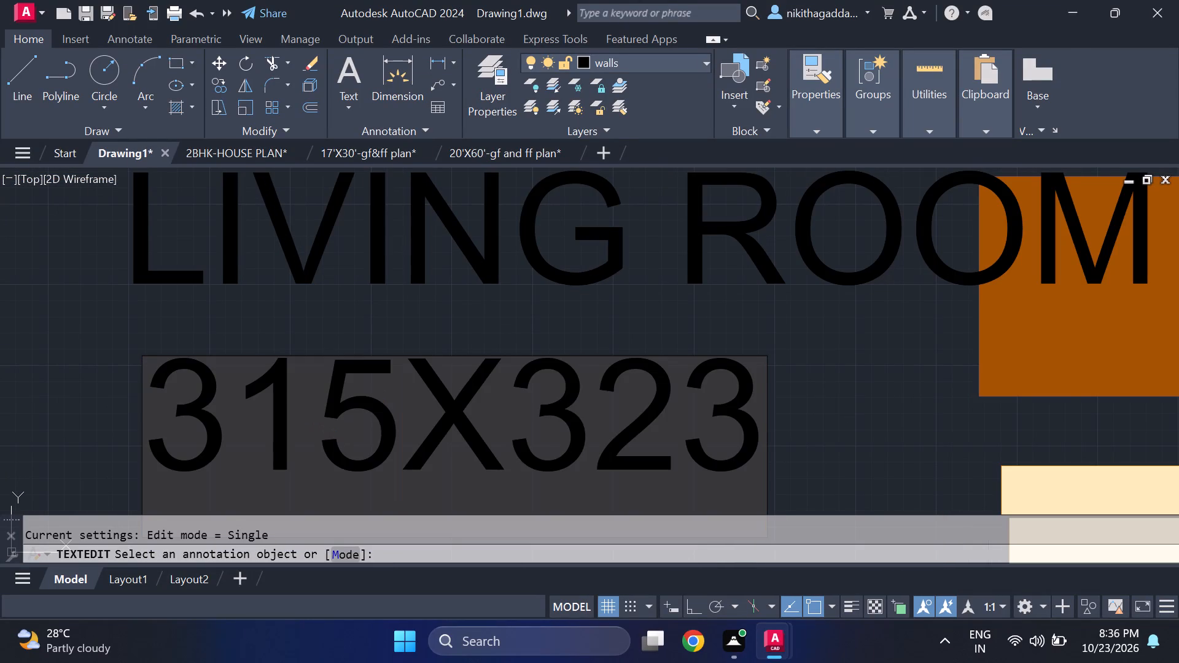
key(BackSpace)
key(BackSpace)
text(43)
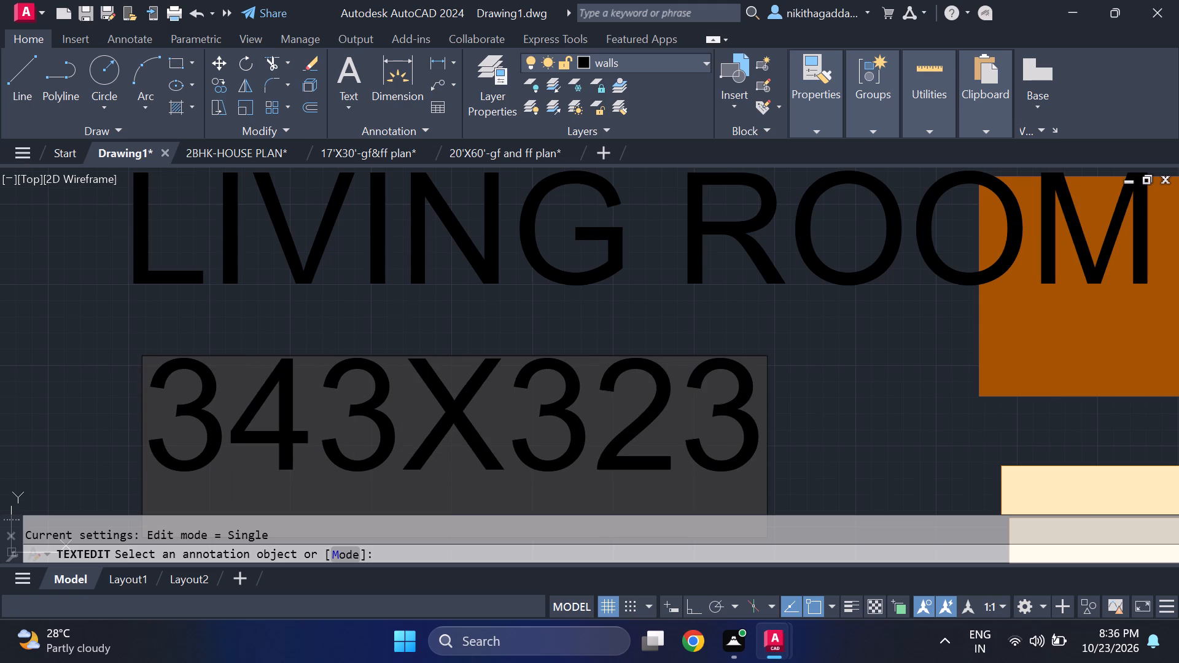
click(747, 411)
key(BackSpace)
key(BackSpace)
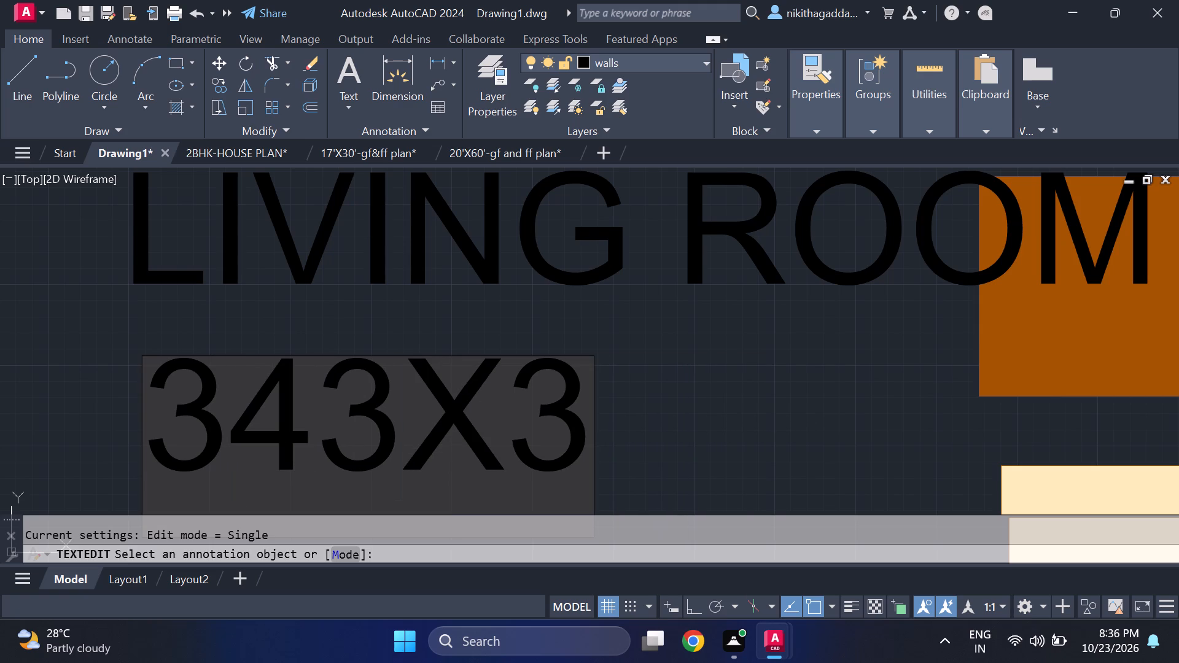
text(72)
key(Return)
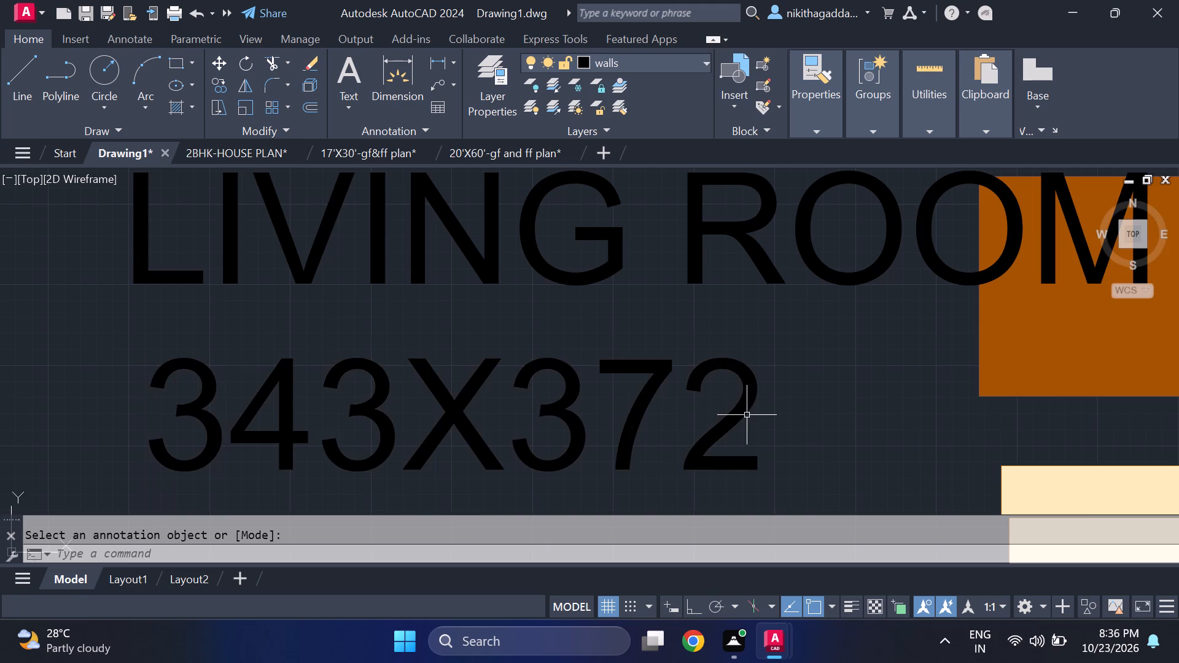
Move the LIVING ROOM text horizontally about 2'-9" away from the side table, keeping it above its size line.
scroll(687, 372, down, 4)
click(686, 349)
key(m)
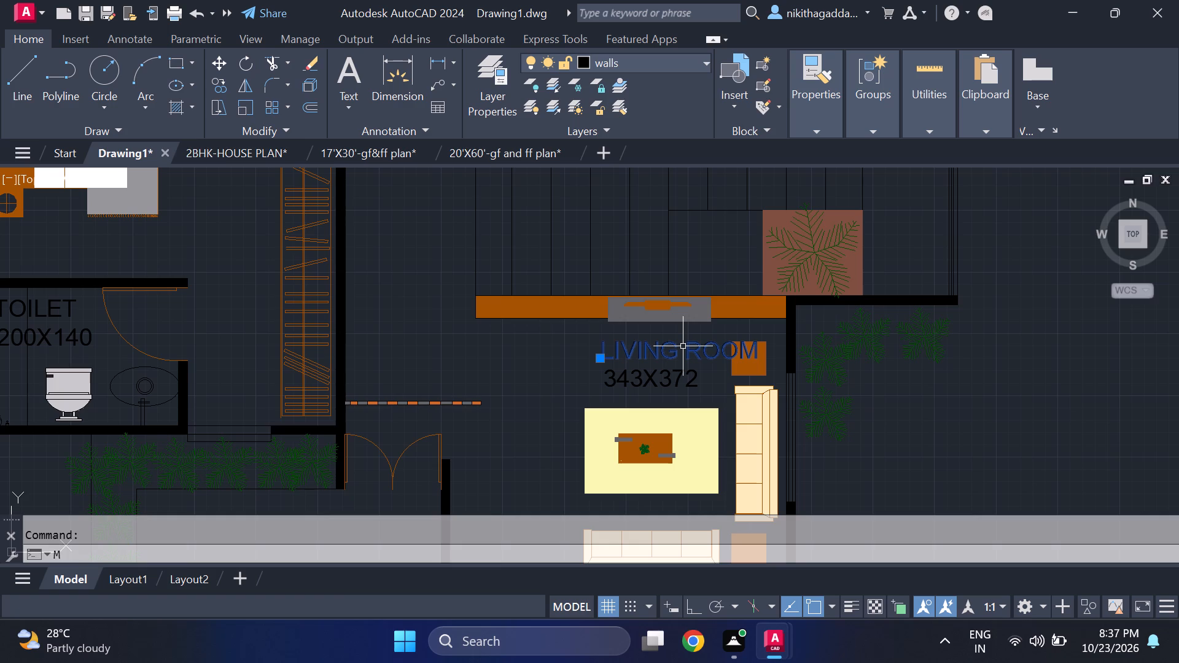
key(Return)
scroll(641, 344, up, 3)
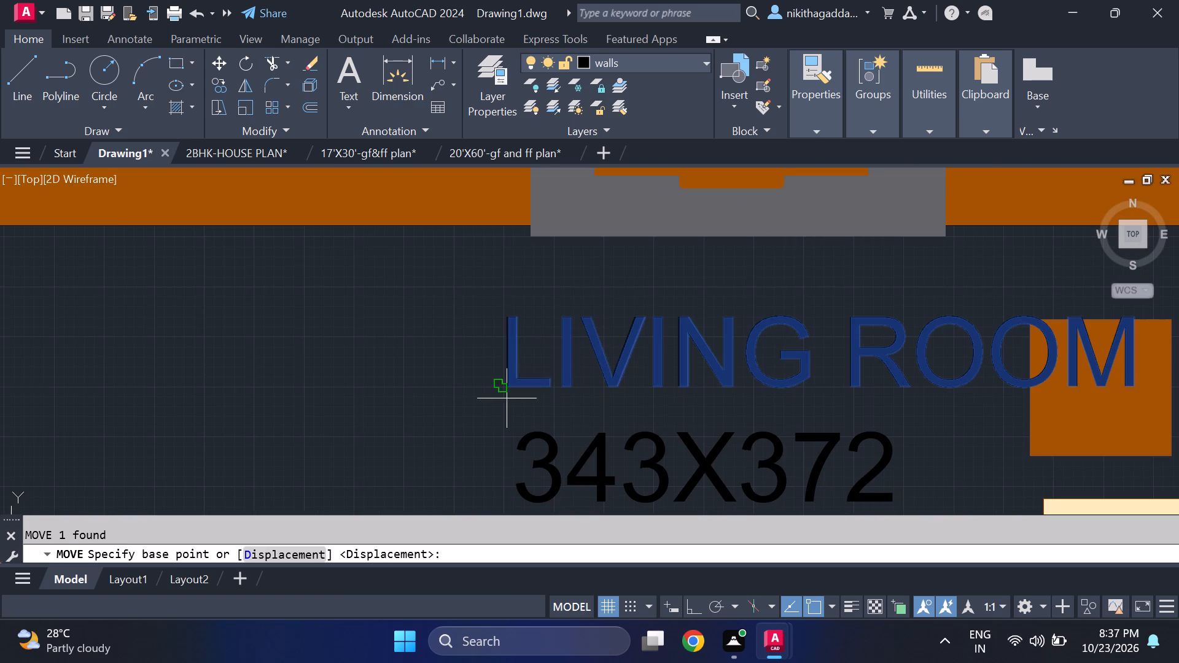
click(495, 392)
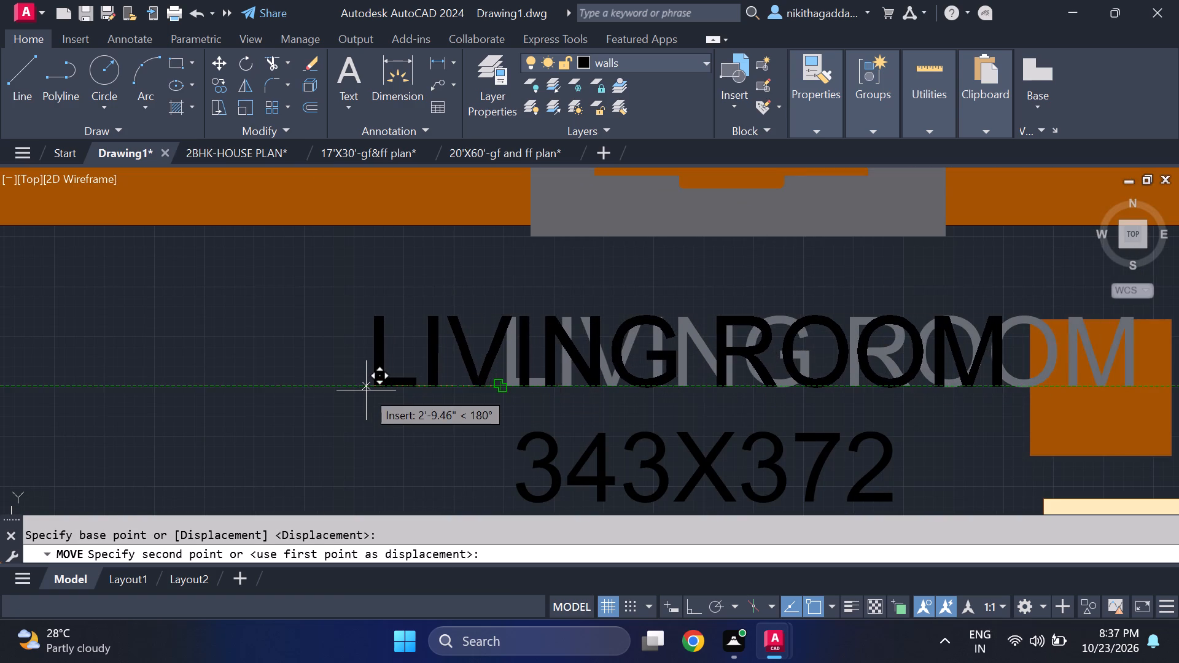
click(366, 390)
Examine the LIVING ROOM label's placement against the furniture and the labels of the neighbouring rooms.
scroll(490, 293, down, 5)
scroll(567, 355, up, 1)
middle_drag(574, 370, 590, 431)
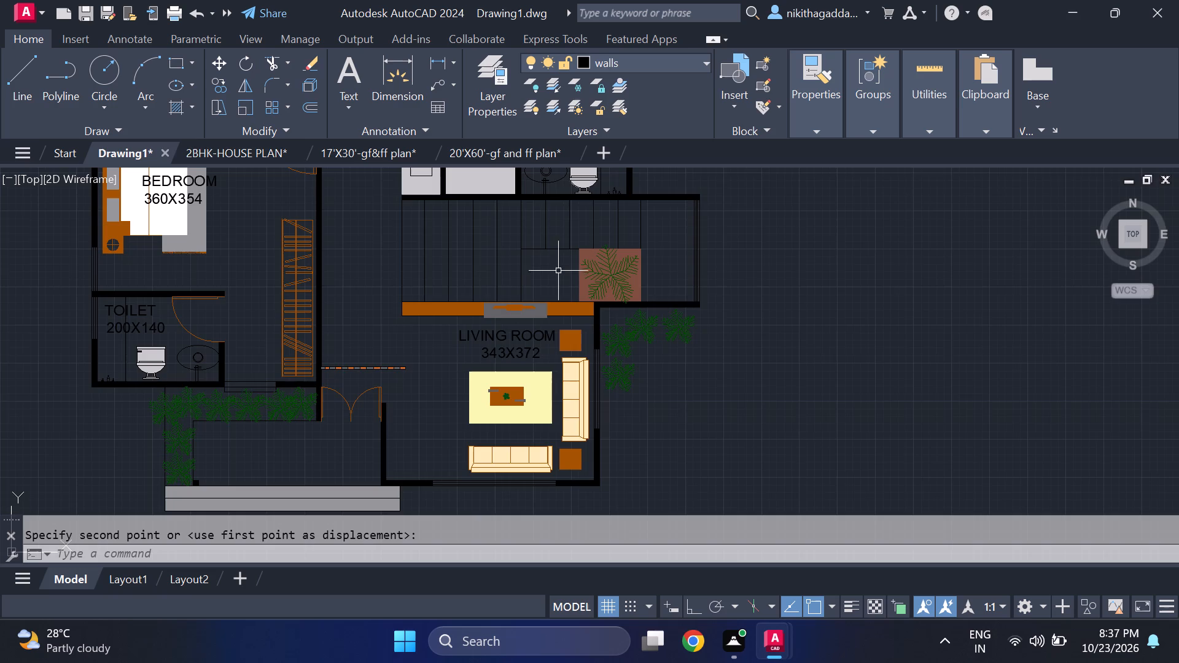
middle_drag(553, 307, 694, 402)
middle_click(682, 386)
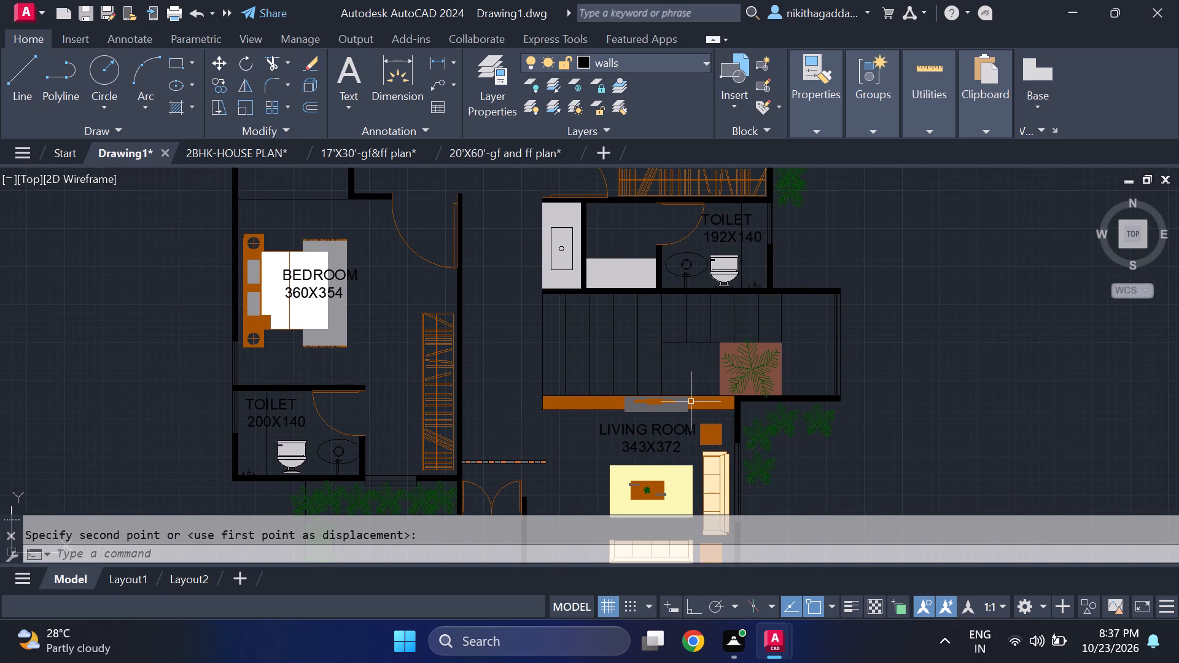
middle_drag(800, 356, 892, 238)
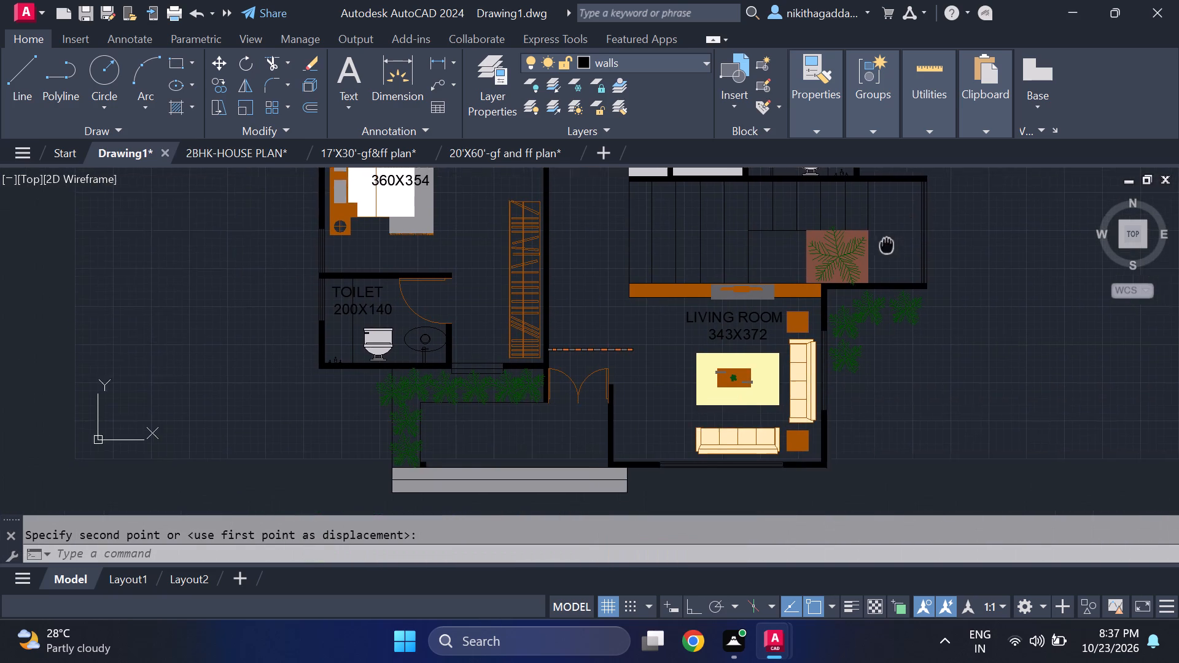
middle_drag(892, 238, 906, 215)
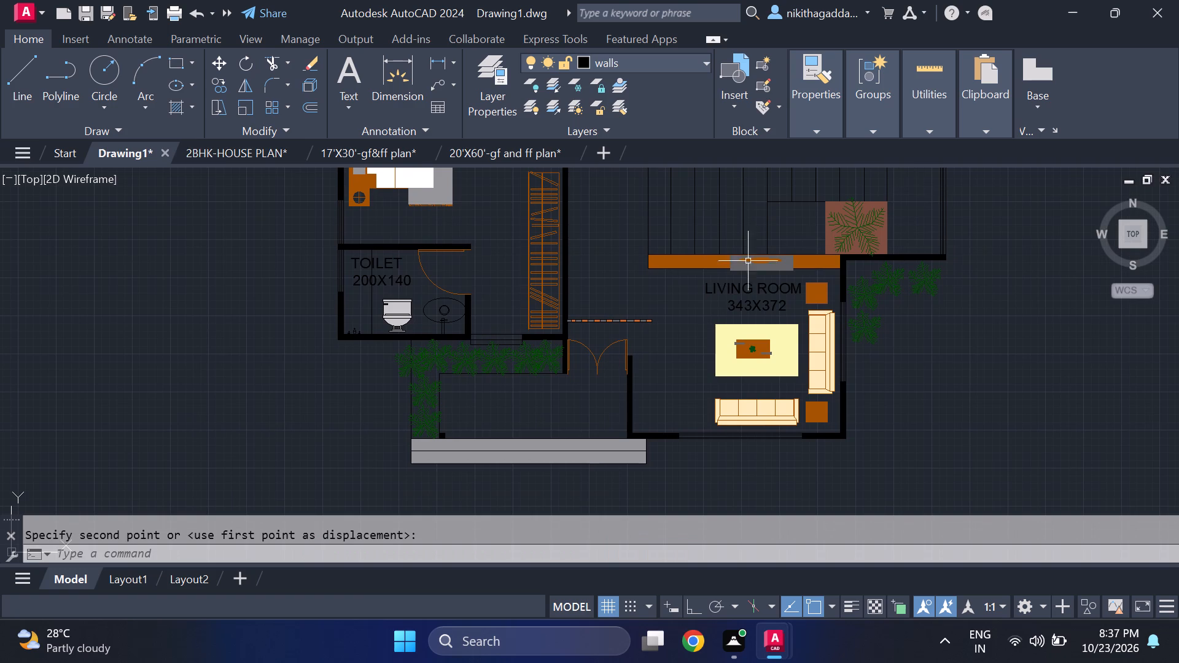
scroll(726, 288, up, 2)
middle_drag(726, 288, 784, 292)
middle_click(791, 284)
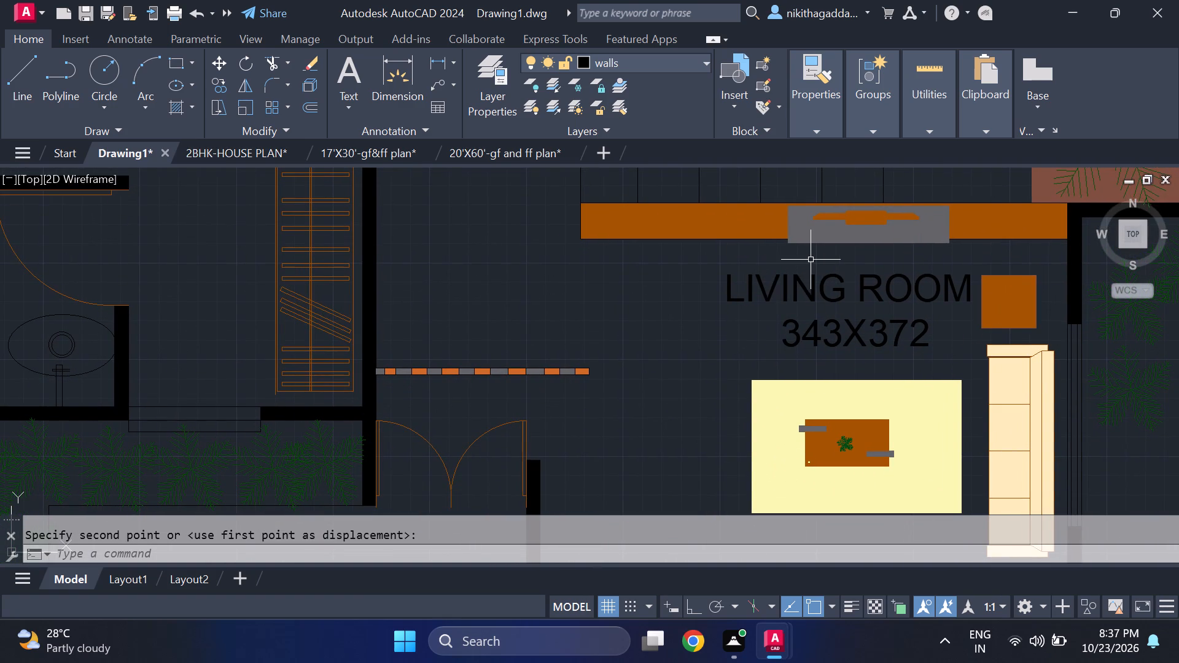
scroll(811, 260, down, 1)
middle_drag(815, 260, 824, 269)
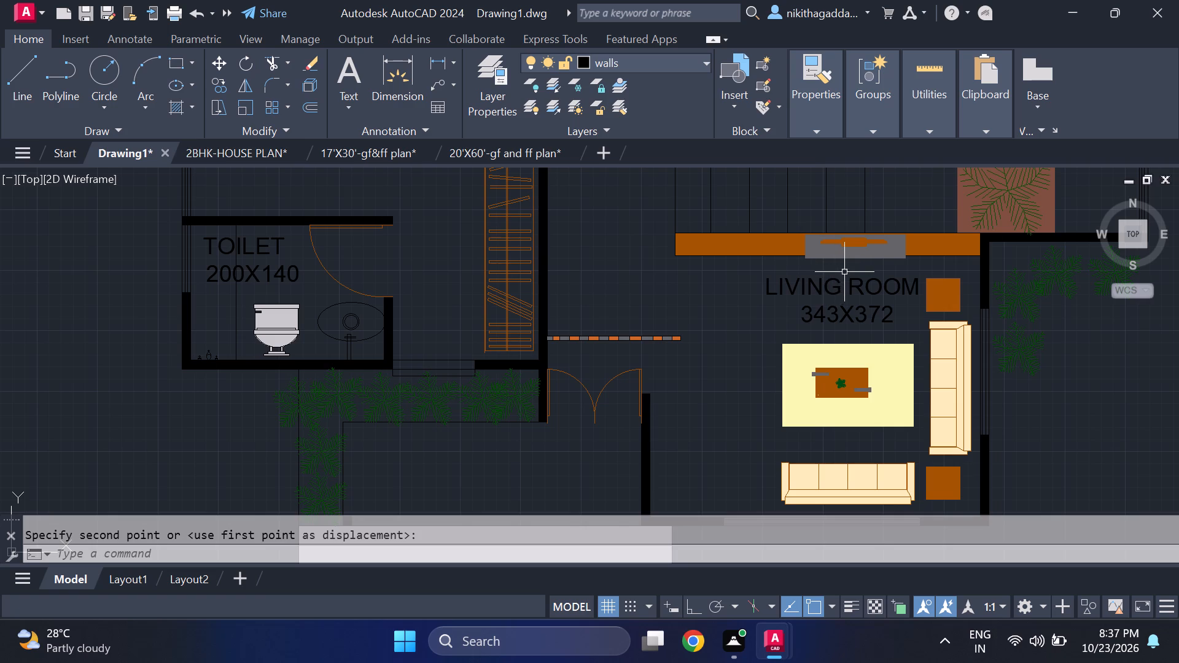
middle_drag(865, 225, 919, 233)
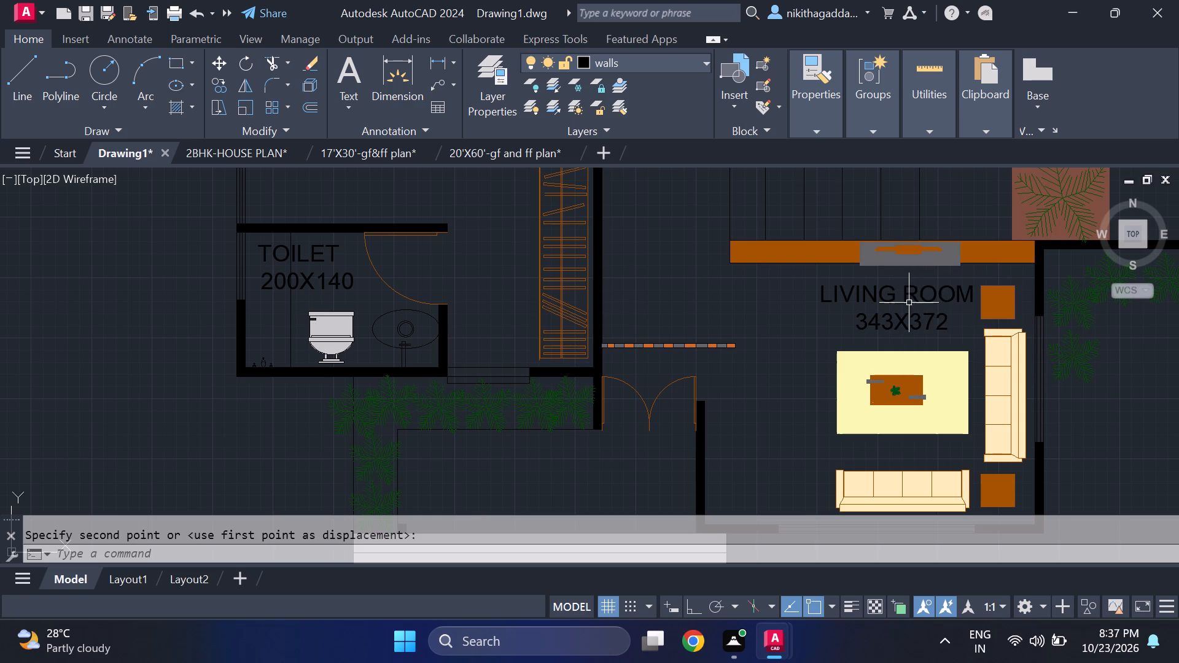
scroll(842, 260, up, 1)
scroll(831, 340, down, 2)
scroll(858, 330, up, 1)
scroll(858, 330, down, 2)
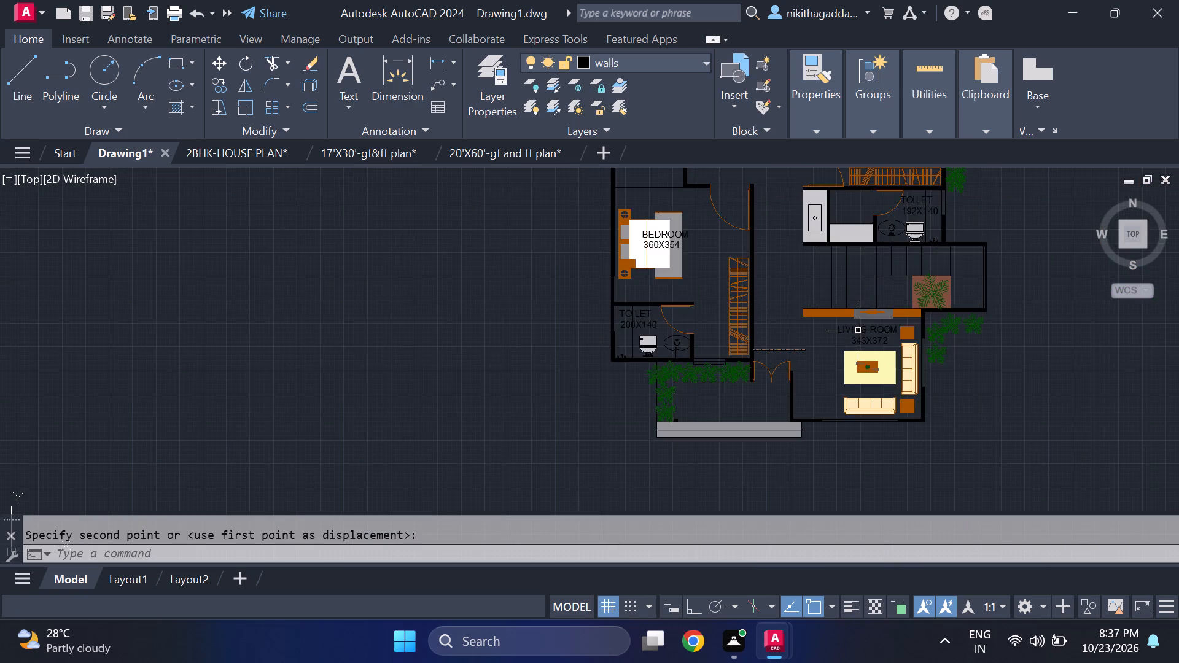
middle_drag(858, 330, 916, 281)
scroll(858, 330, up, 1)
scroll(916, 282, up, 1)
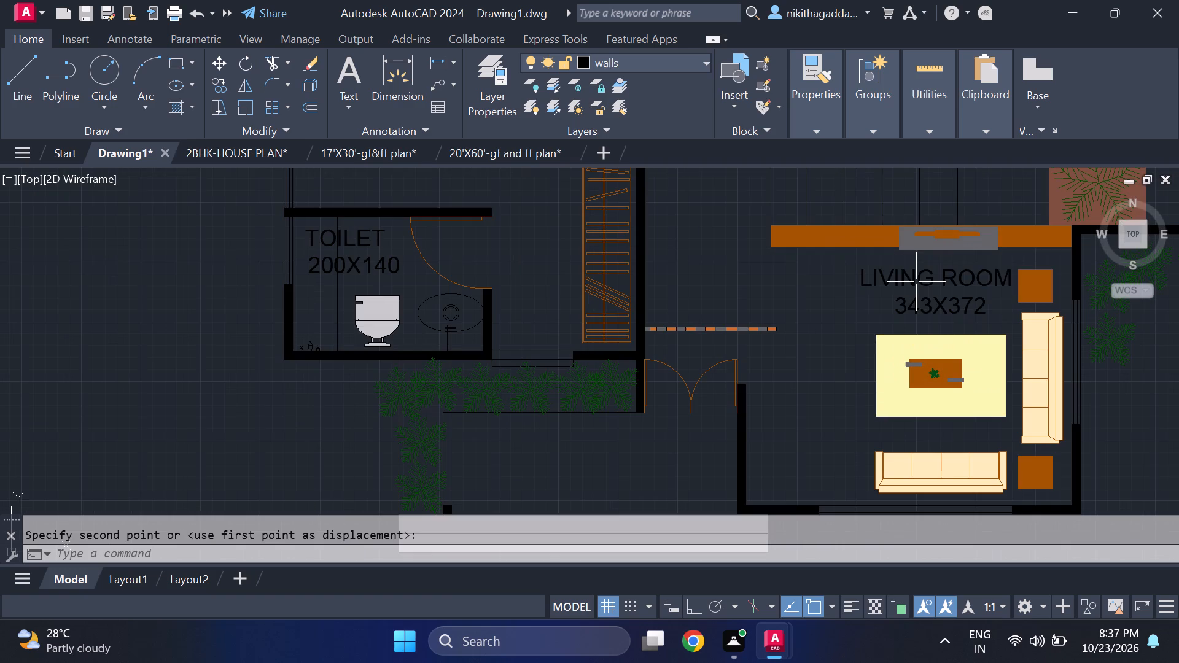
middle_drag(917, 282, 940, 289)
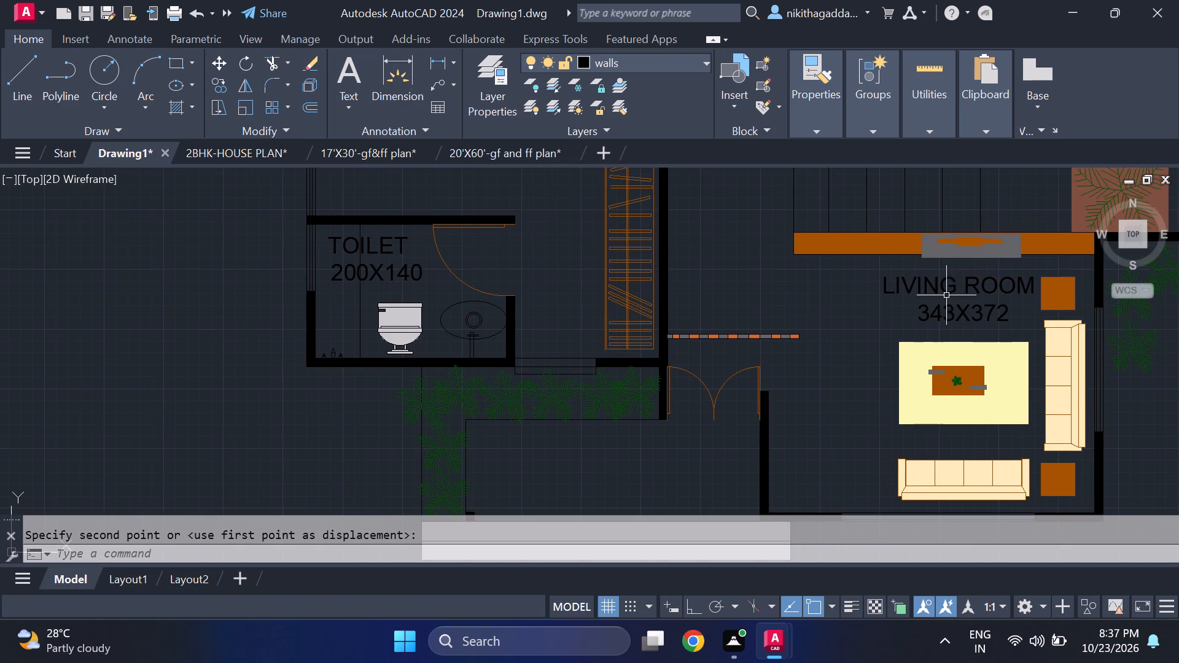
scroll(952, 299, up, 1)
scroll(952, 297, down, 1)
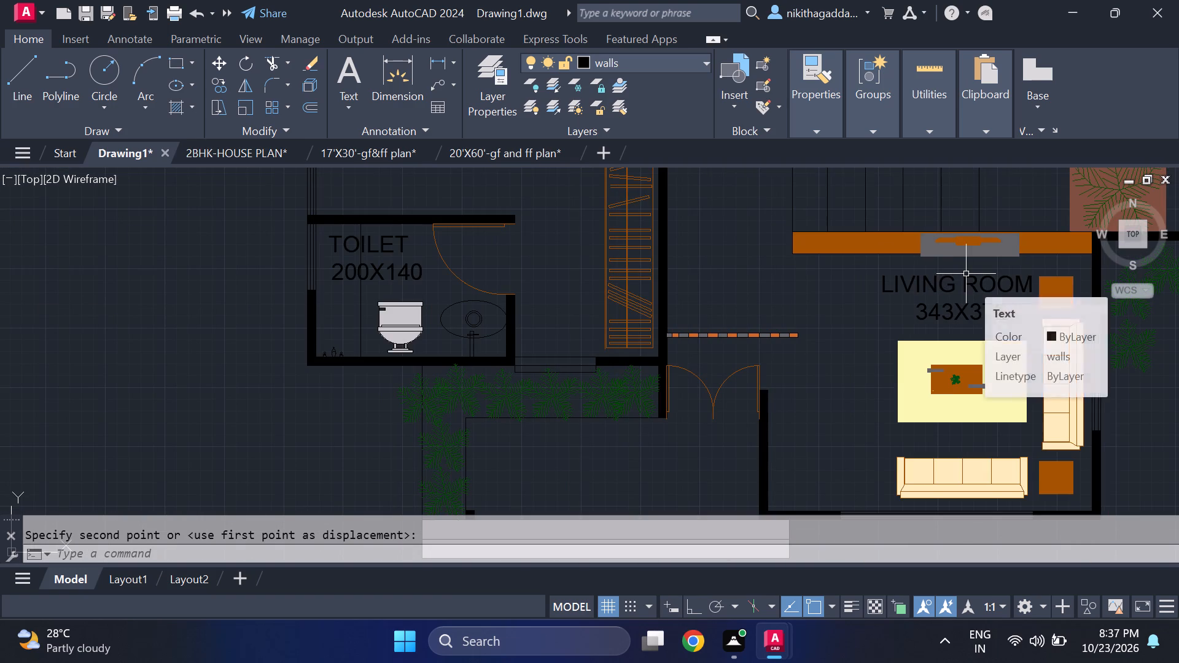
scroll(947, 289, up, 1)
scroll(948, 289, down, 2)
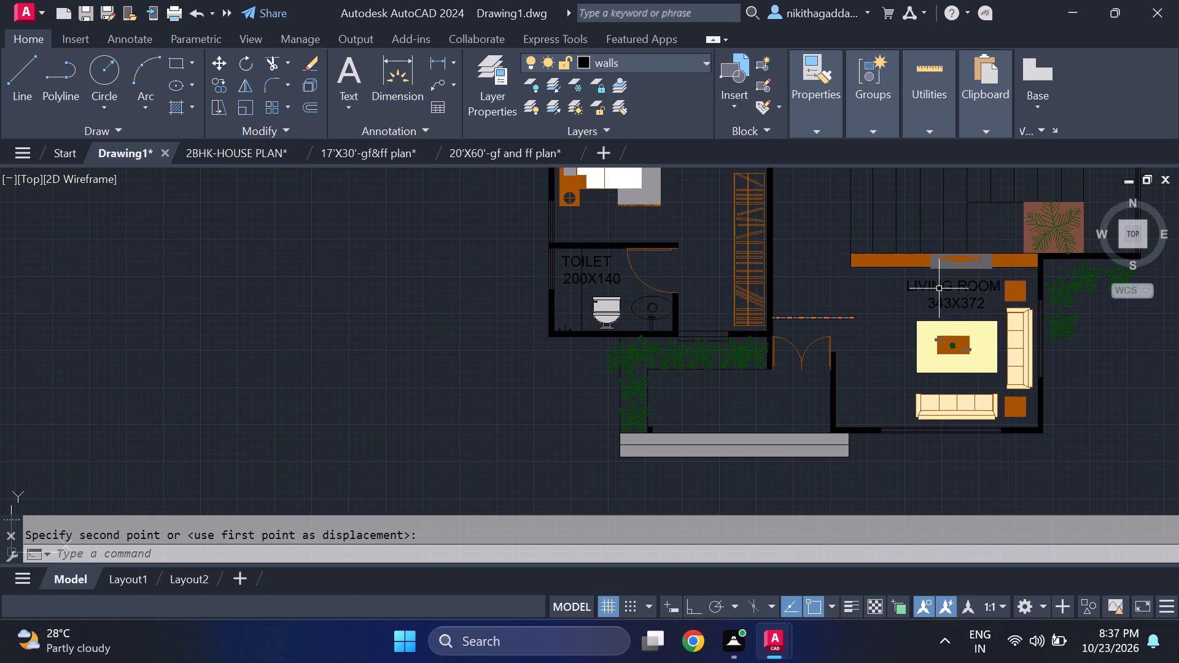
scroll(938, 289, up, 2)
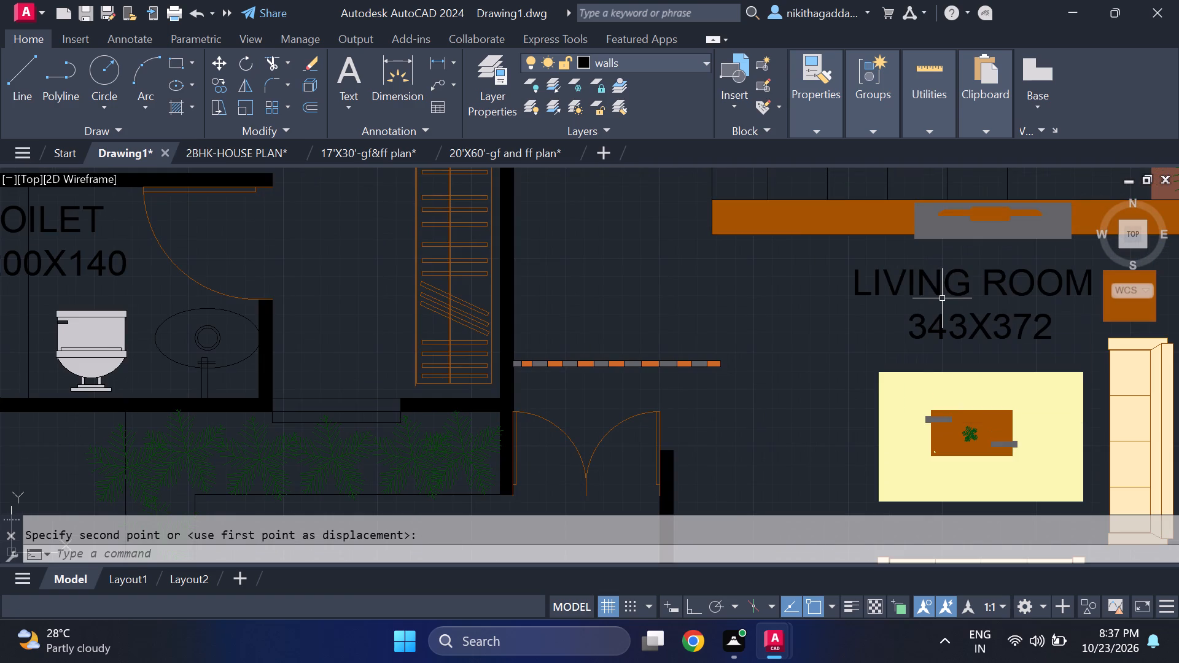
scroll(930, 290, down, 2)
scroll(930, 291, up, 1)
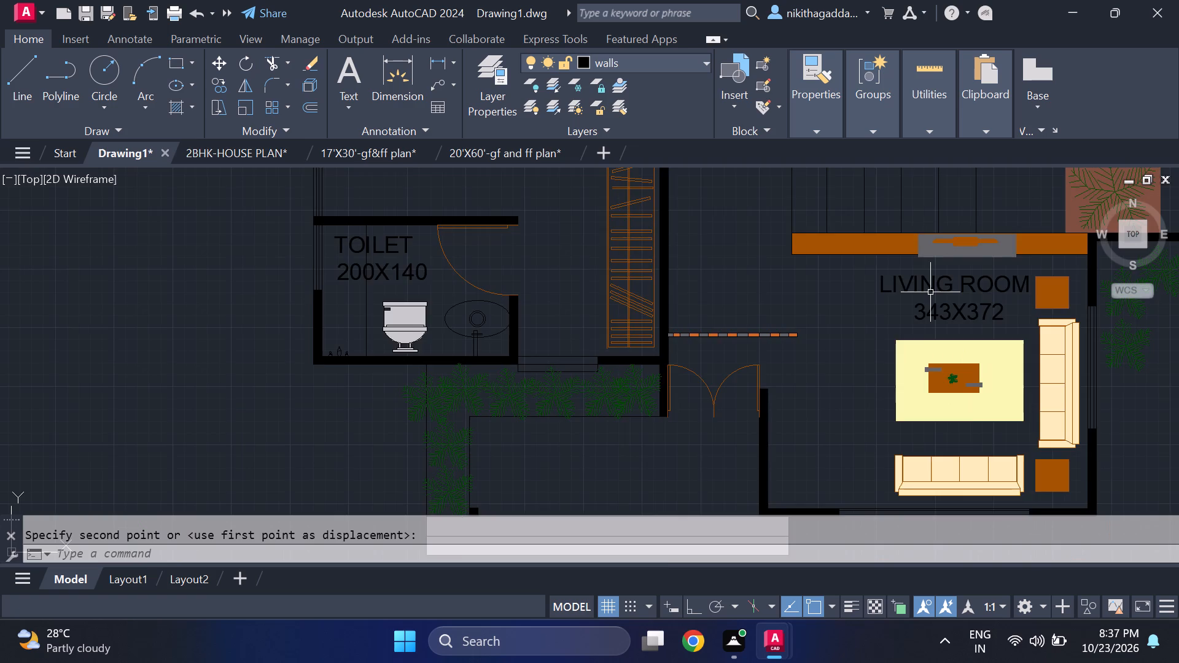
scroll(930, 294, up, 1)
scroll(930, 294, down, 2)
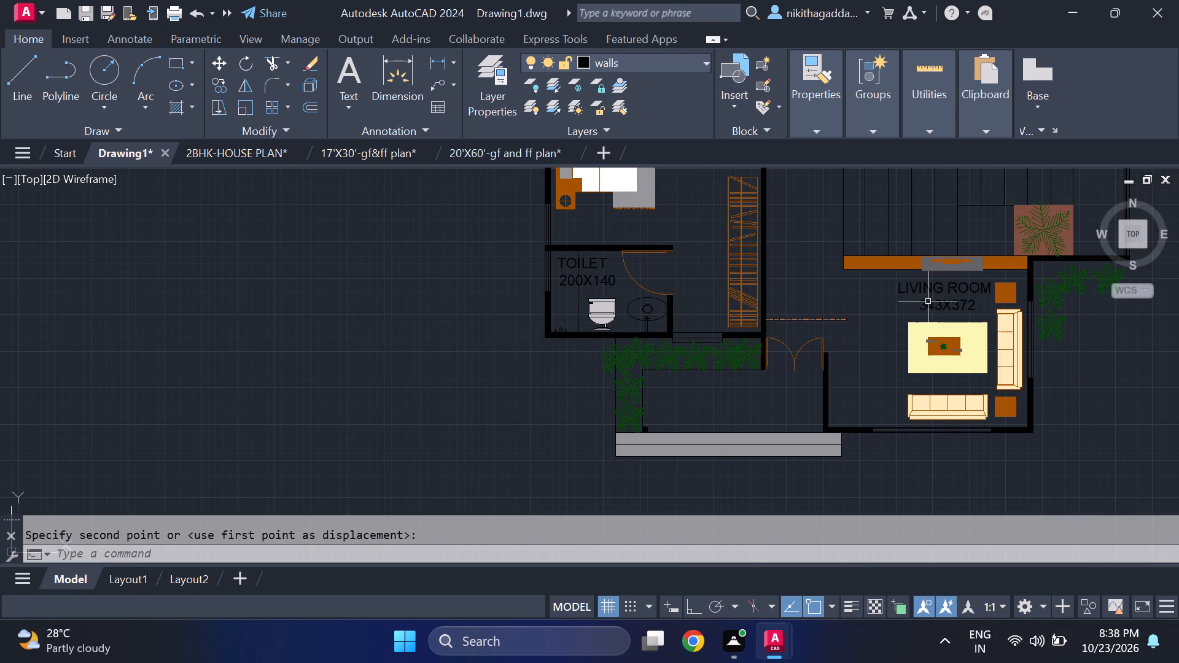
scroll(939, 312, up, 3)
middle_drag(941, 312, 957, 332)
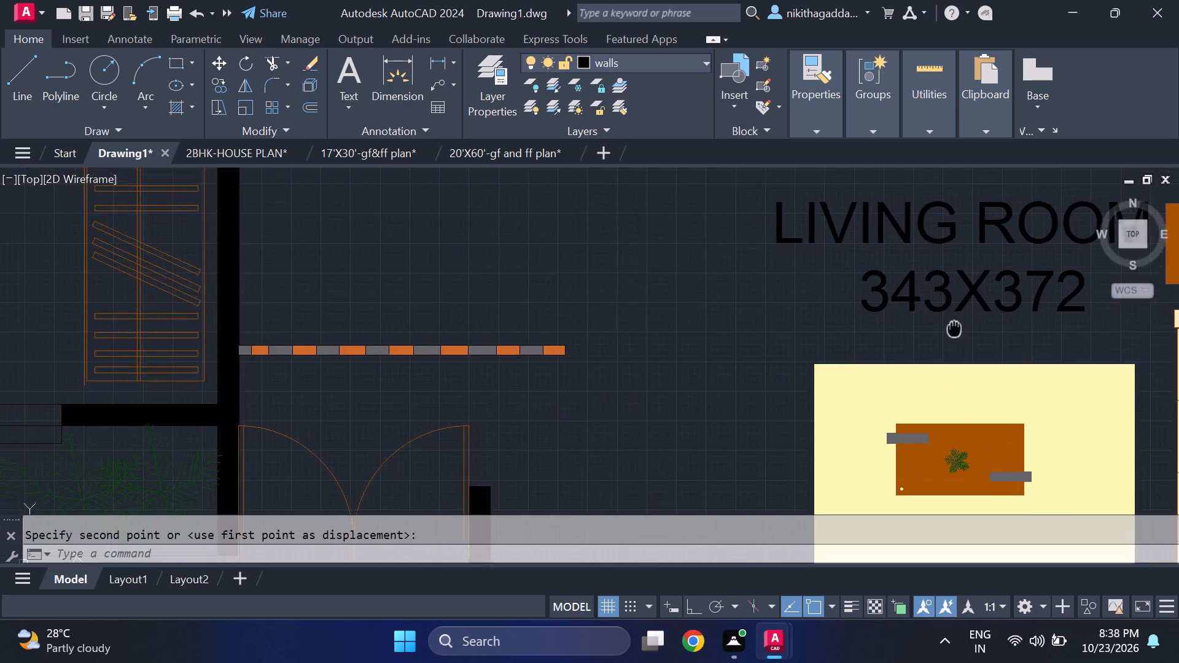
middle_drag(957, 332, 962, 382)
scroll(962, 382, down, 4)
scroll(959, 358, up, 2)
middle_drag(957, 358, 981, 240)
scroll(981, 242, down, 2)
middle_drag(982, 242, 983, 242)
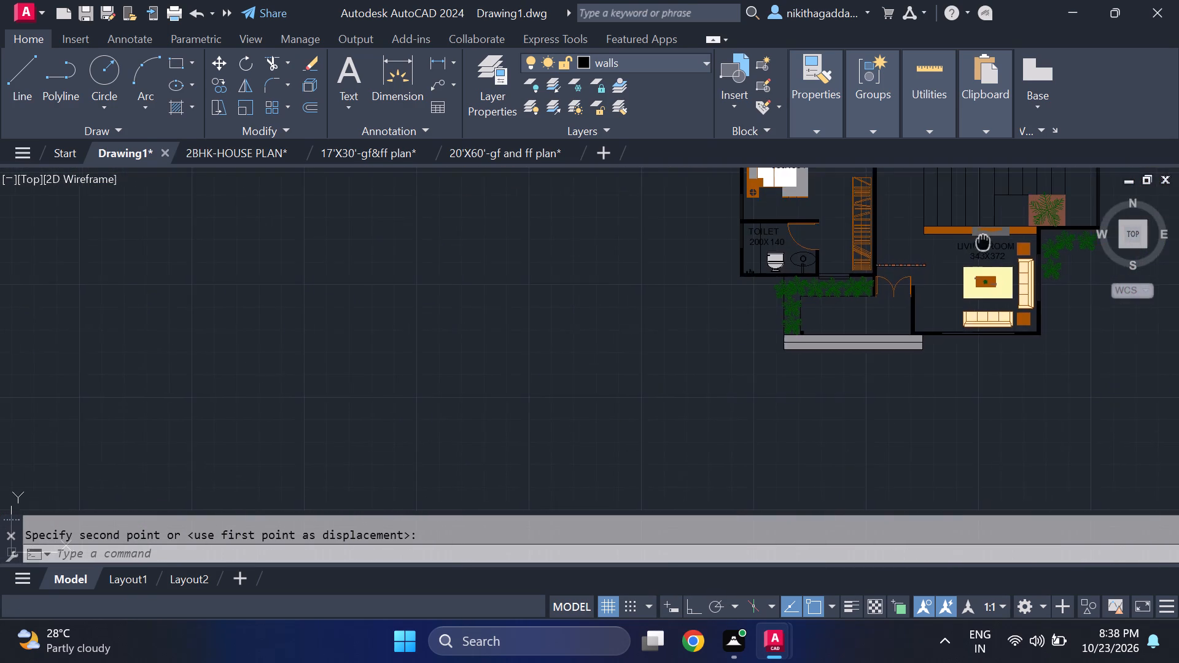
Copy the LIVING ROOM label and its size line to the open entrance area between the planter and the front double door.
middle_drag(983, 242, 1010, 298)
scroll(1009, 299, up, 2)
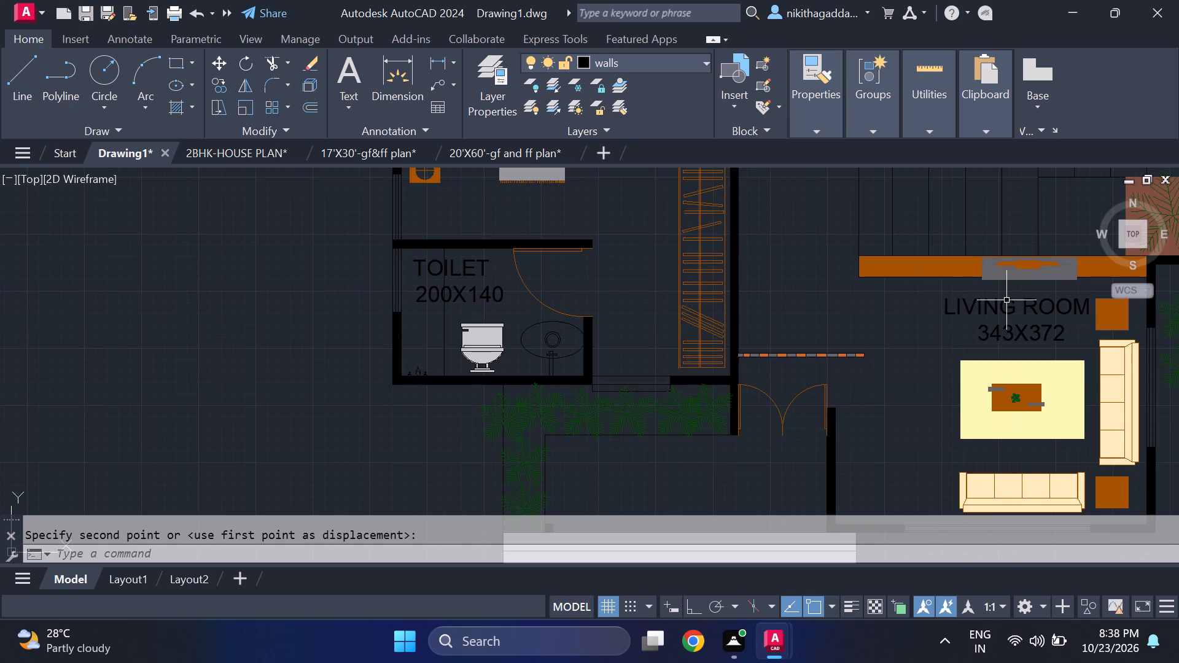
click(1017, 294)
click(994, 333)
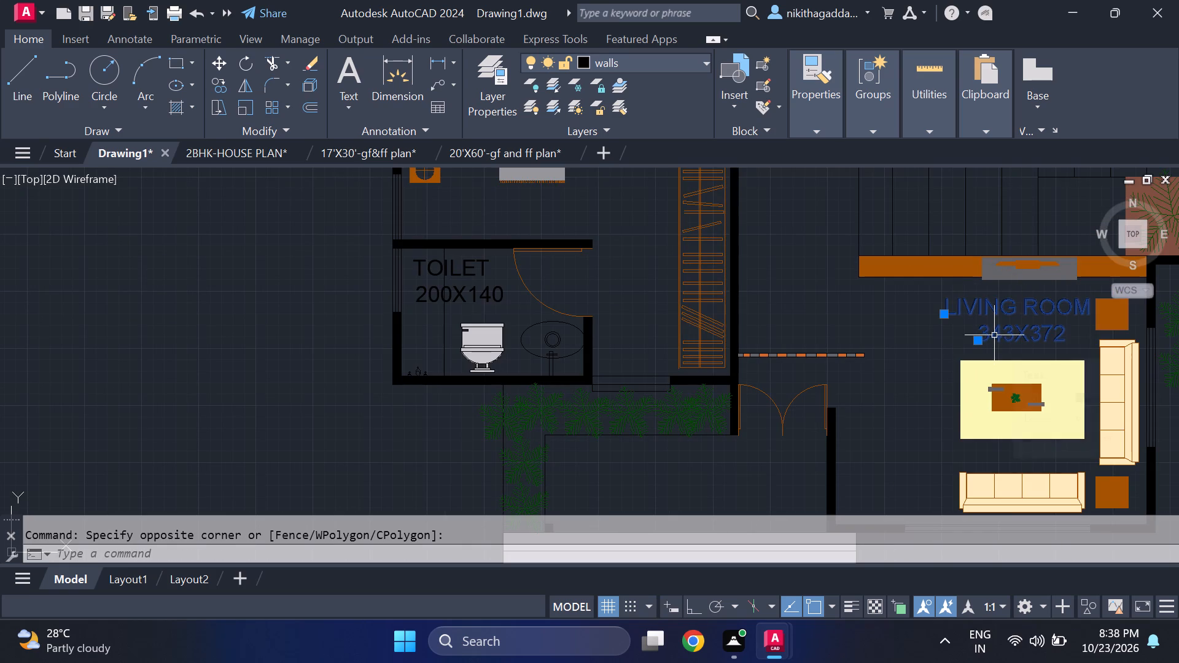
text(CO)
key(Return)
click(973, 324)
middle_drag(830, 419, 970, 233)
scroll(958, 228, down, 1)
scroll(844, 285, up, 2)
middle_drag(846, 287, 782, 339)
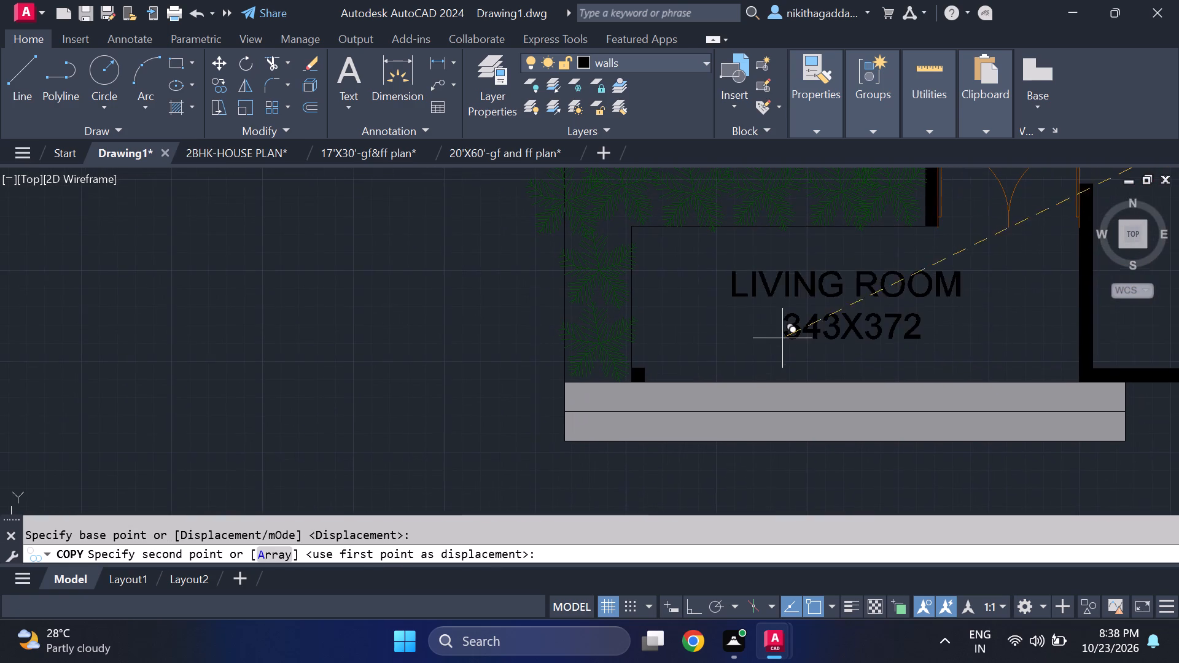
click(792, 328)
key(Escape)
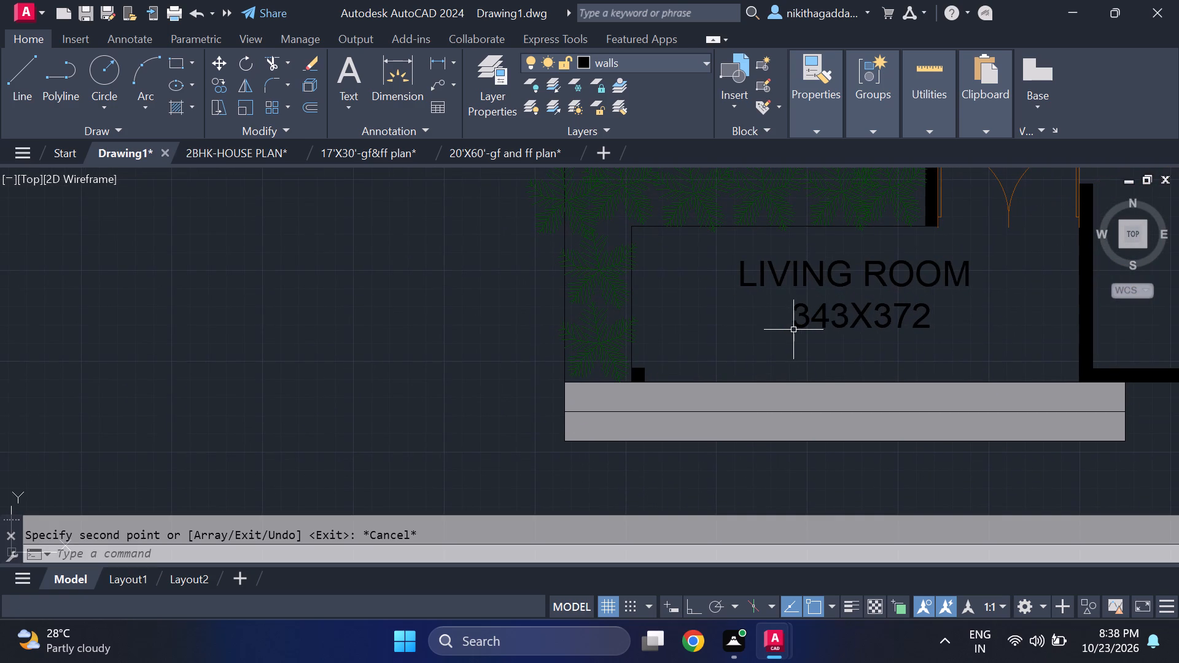
Reword the copied LIVING ROOM label in the entrance area as SIT OUT.
scroll(800, 332, up, 1)
double_click(837, 241)
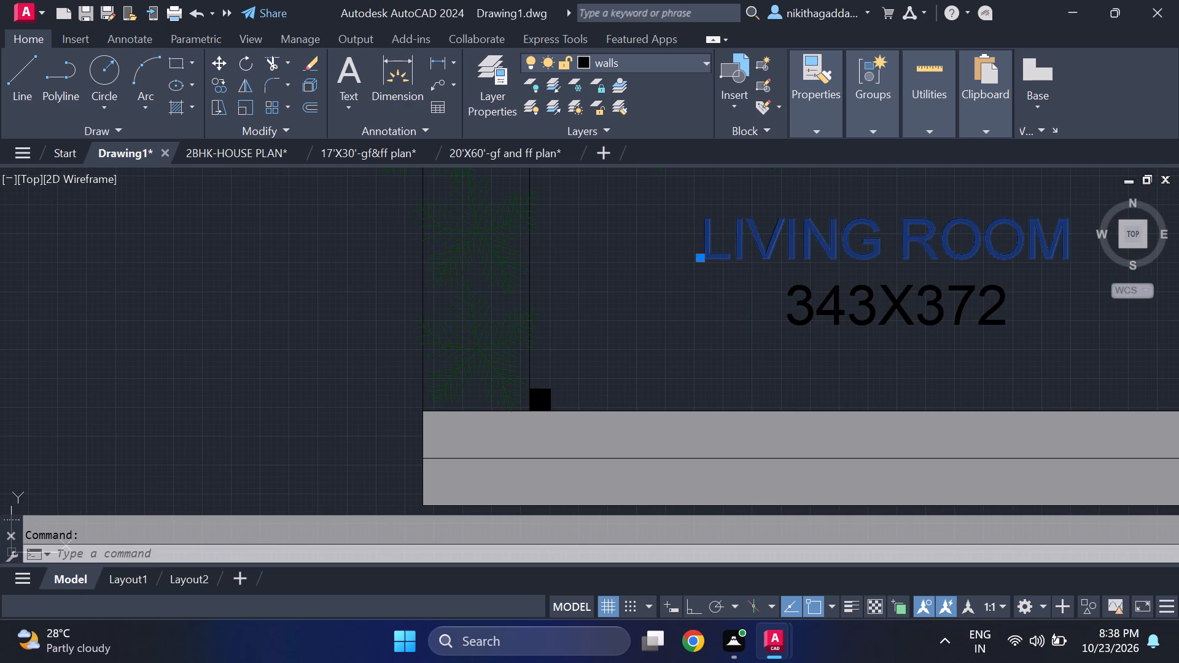
key(Delete)
text(SIT)
key(space)
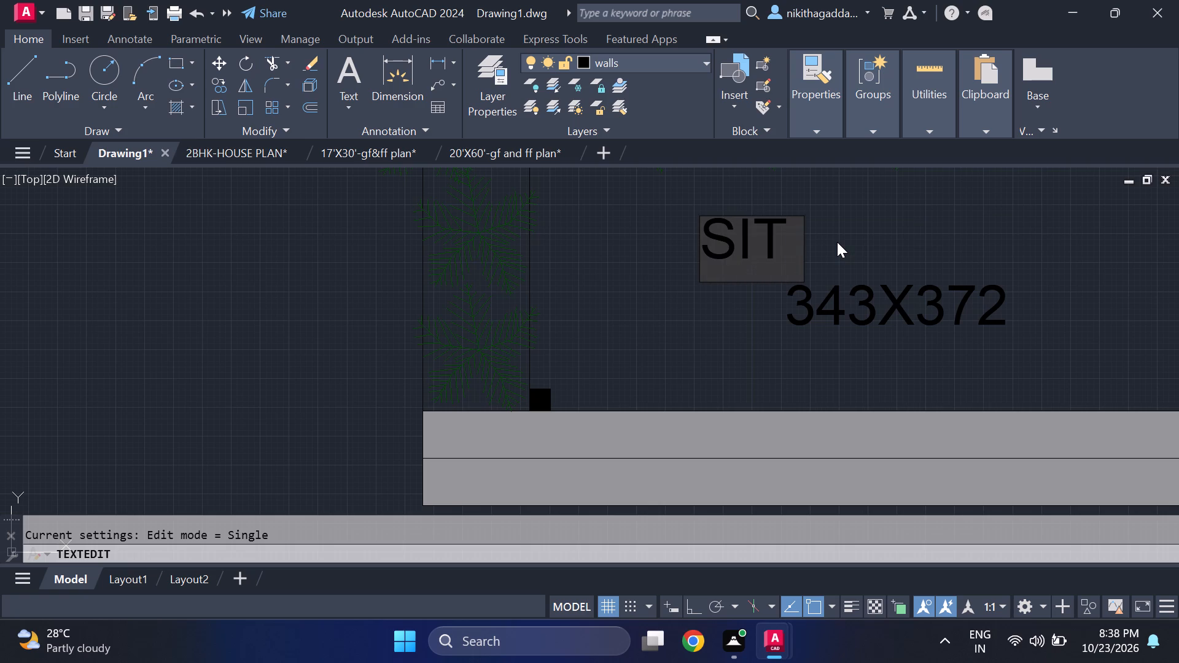
text(OUT)
key(Return)
Change the size line under the SIT OUT label to 330X130.
key(Return)
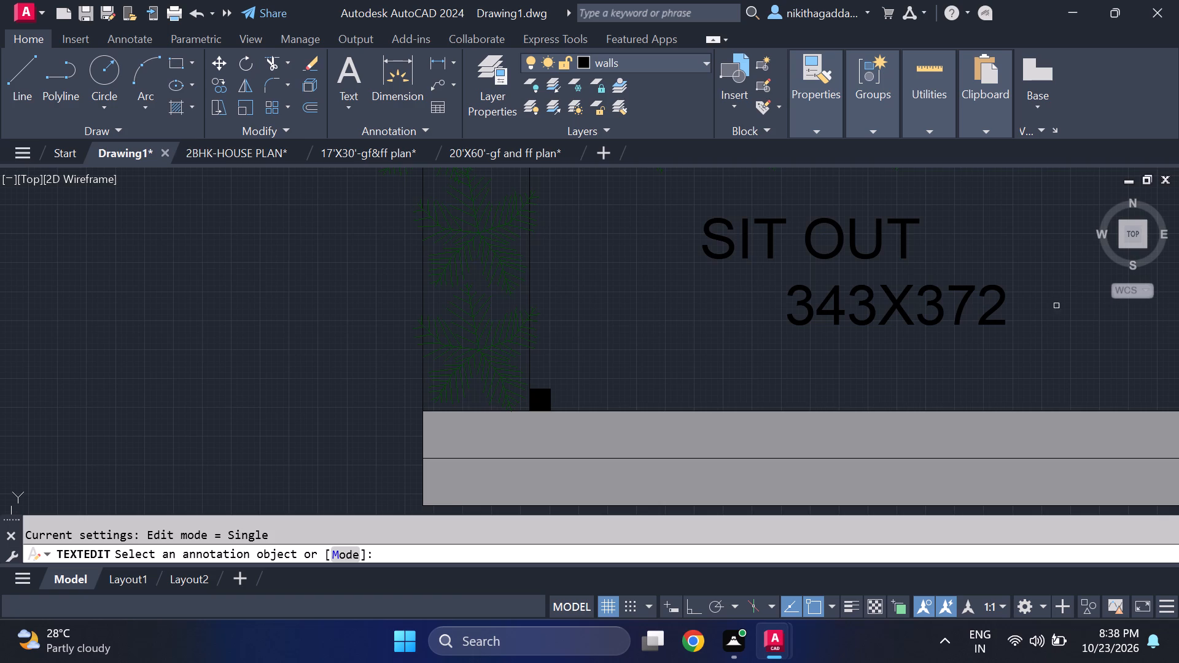
scroll(883, 317, up, 2)
drag(776, 297, 782, 300)
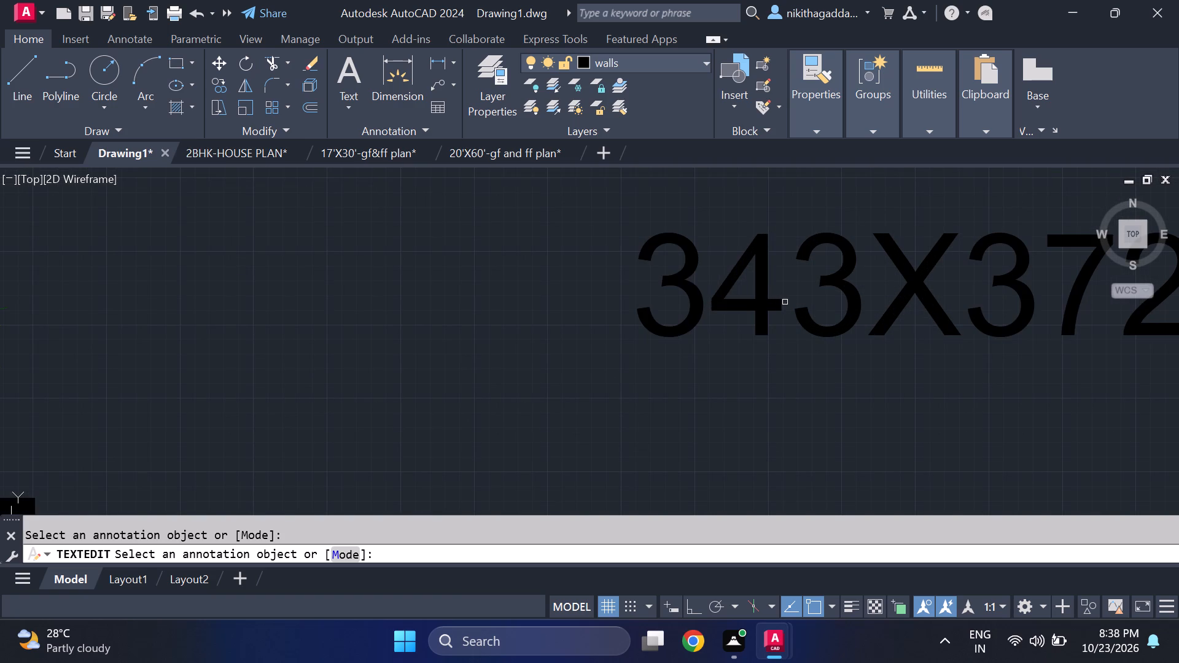
scroll(782, 381, up, 1)
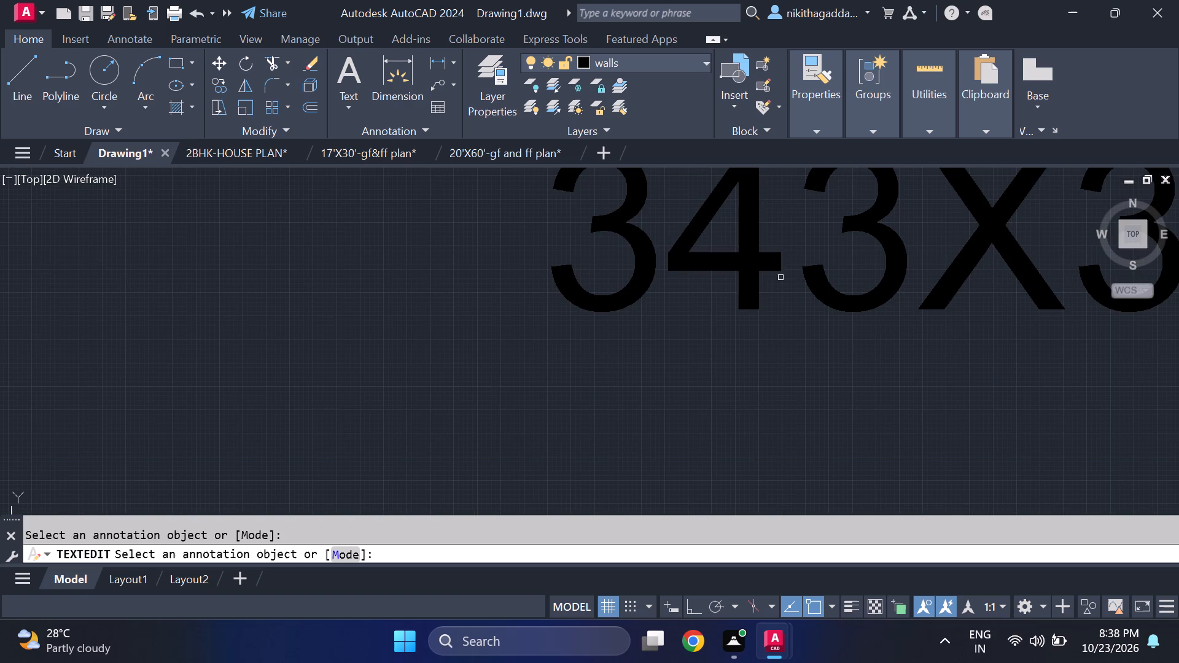
drag(753, 260, 767, 267)
click(772, 270)
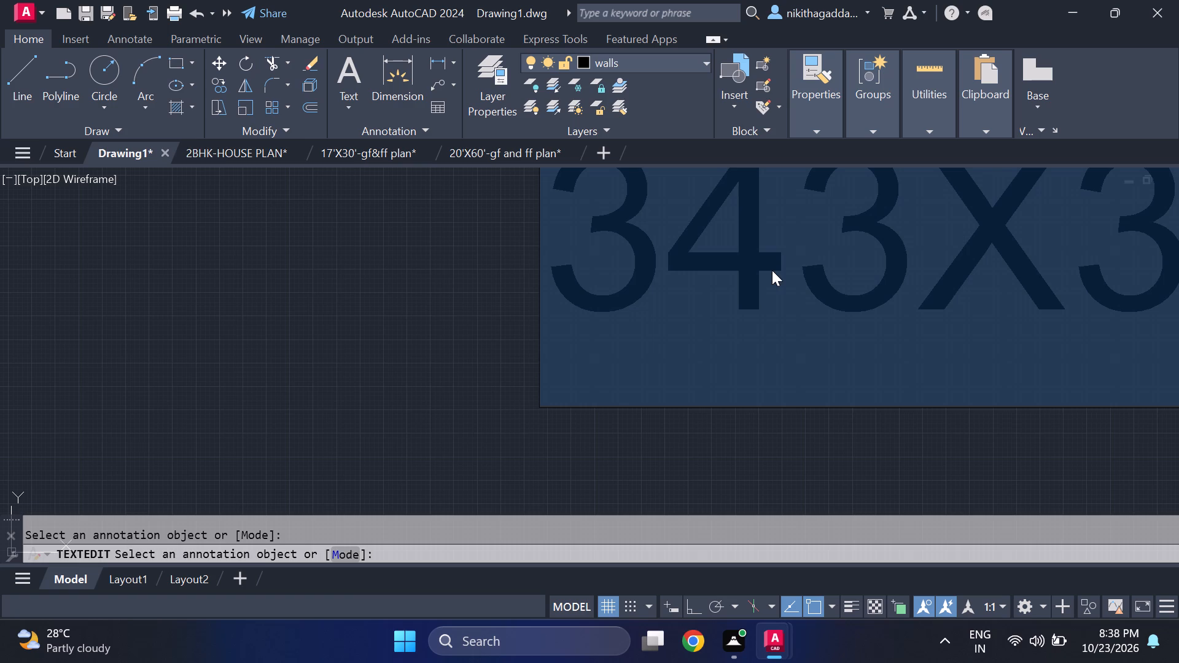
click(780, 251)
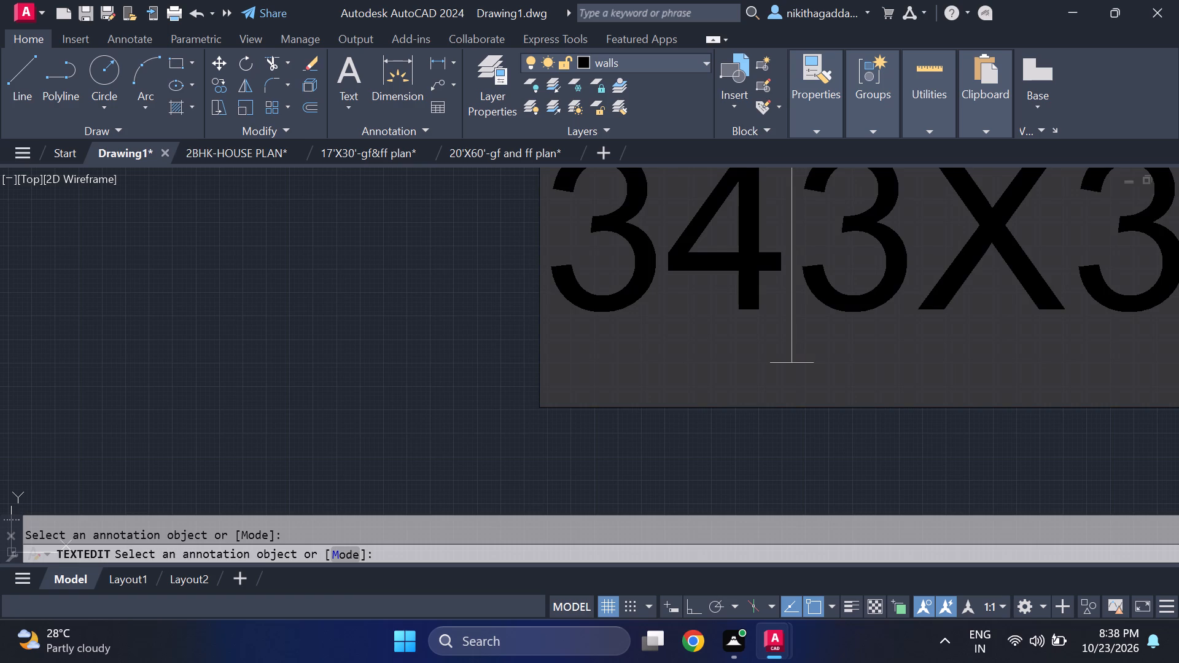
key(BackSpace)
click(827, 254)
key(0)
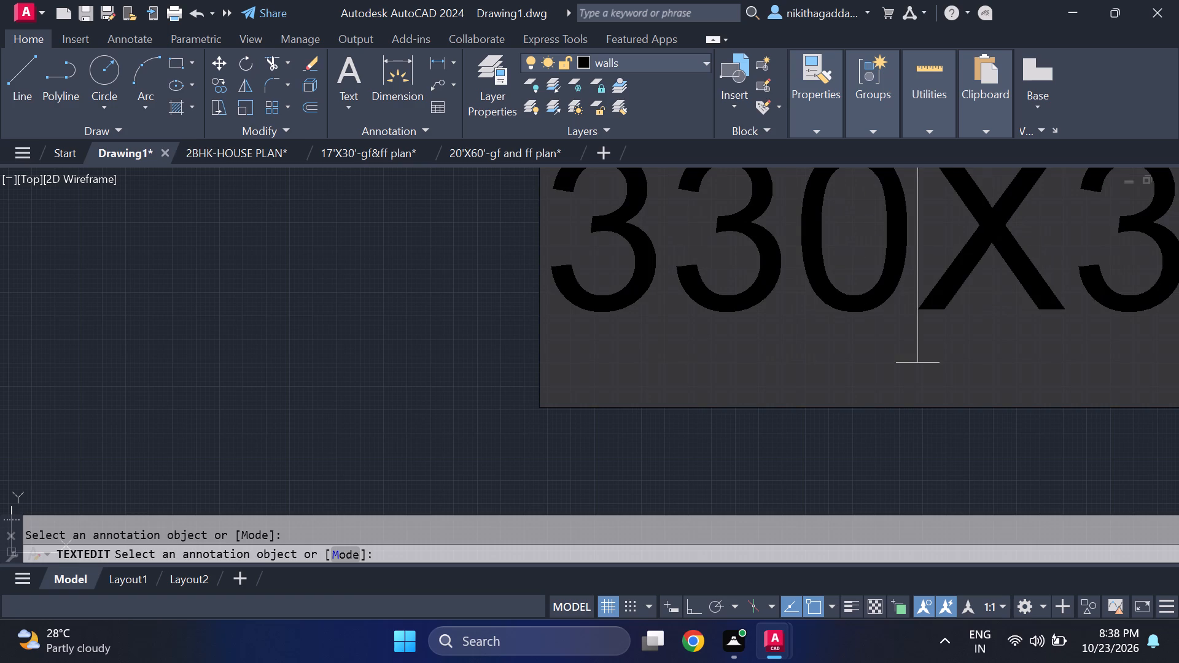
scroll(826, 258, down, 3)
middle_drag(915, 271, 820, 321)
scroll(915, 271, up, 1)
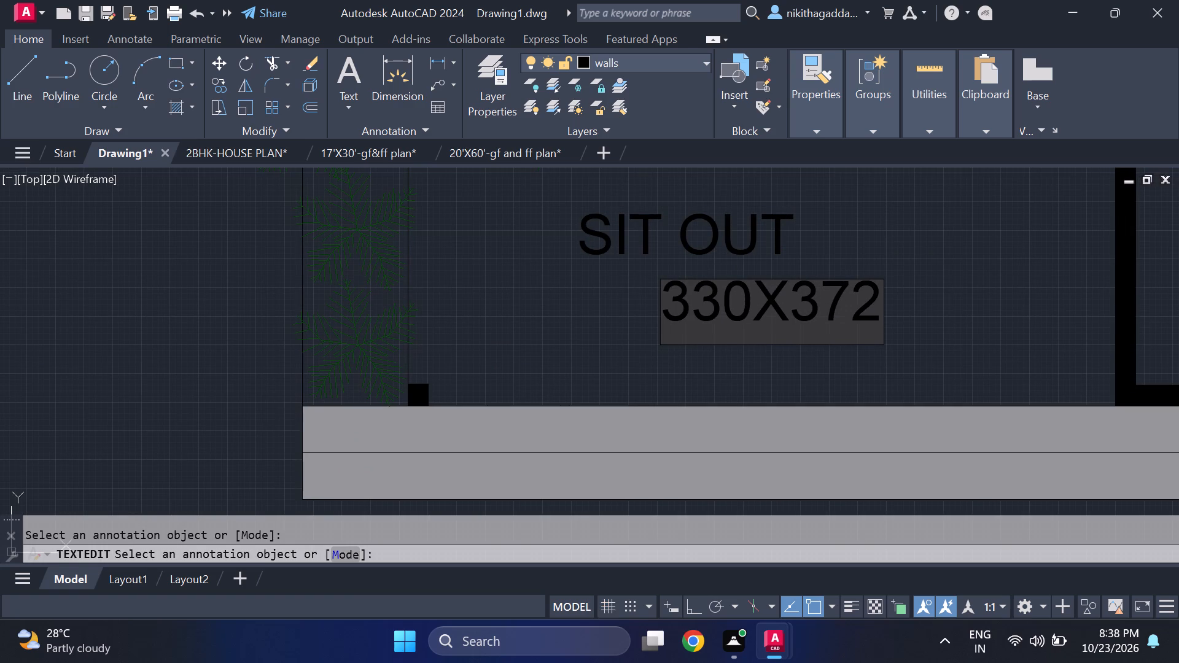
scroll(862, 303, up, 1)
click(888, 295)
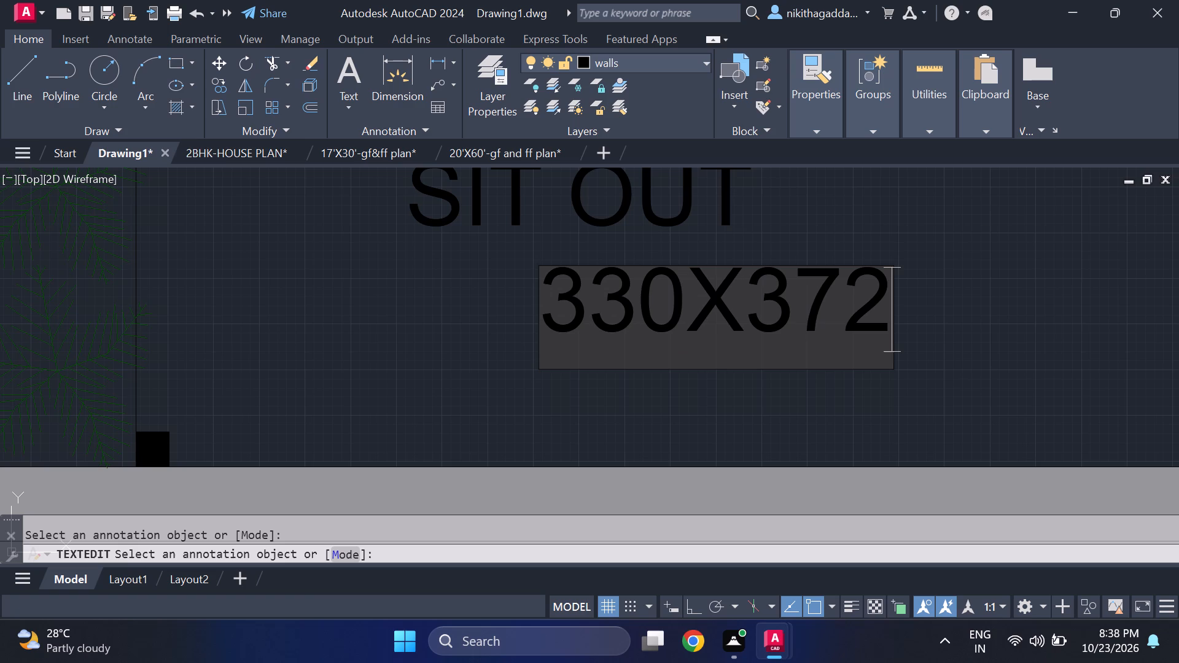
key(BackSpace)
key(BackSpace)
key(BackSpace)
text(130)
key(Return)
scroll(889, 294, down, 3)
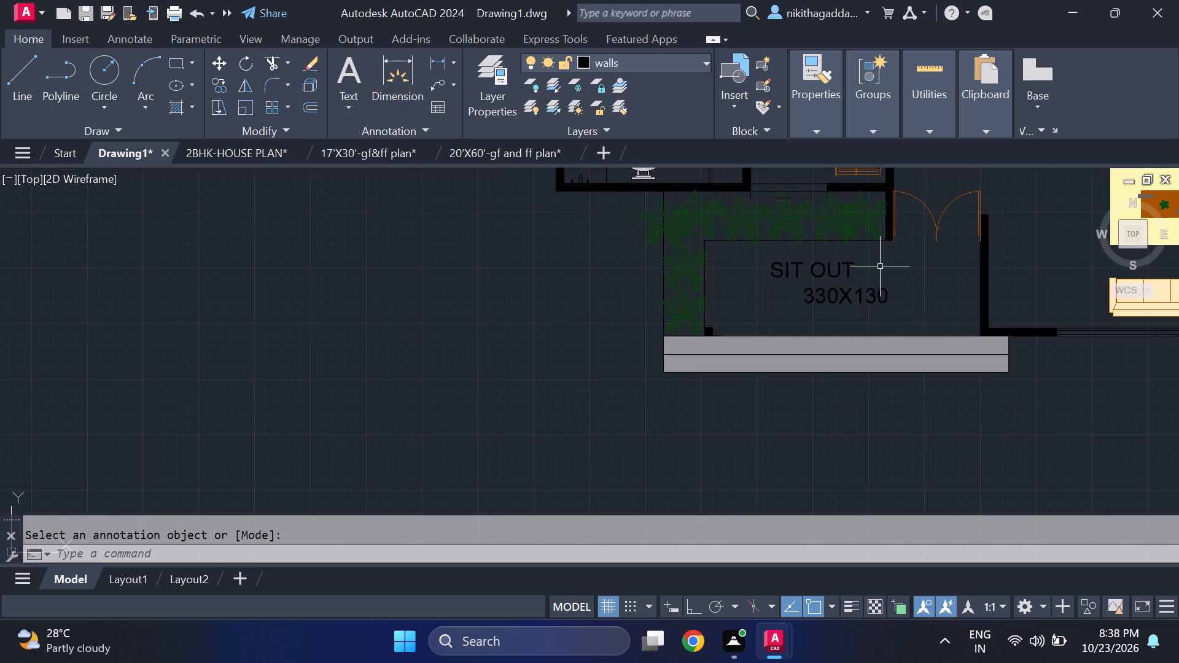
Move the 330X130 size line so it sits below the SIT OUT label with a clear gap.
middle_drag(870, 275, 798, 316)
click(806, 332)
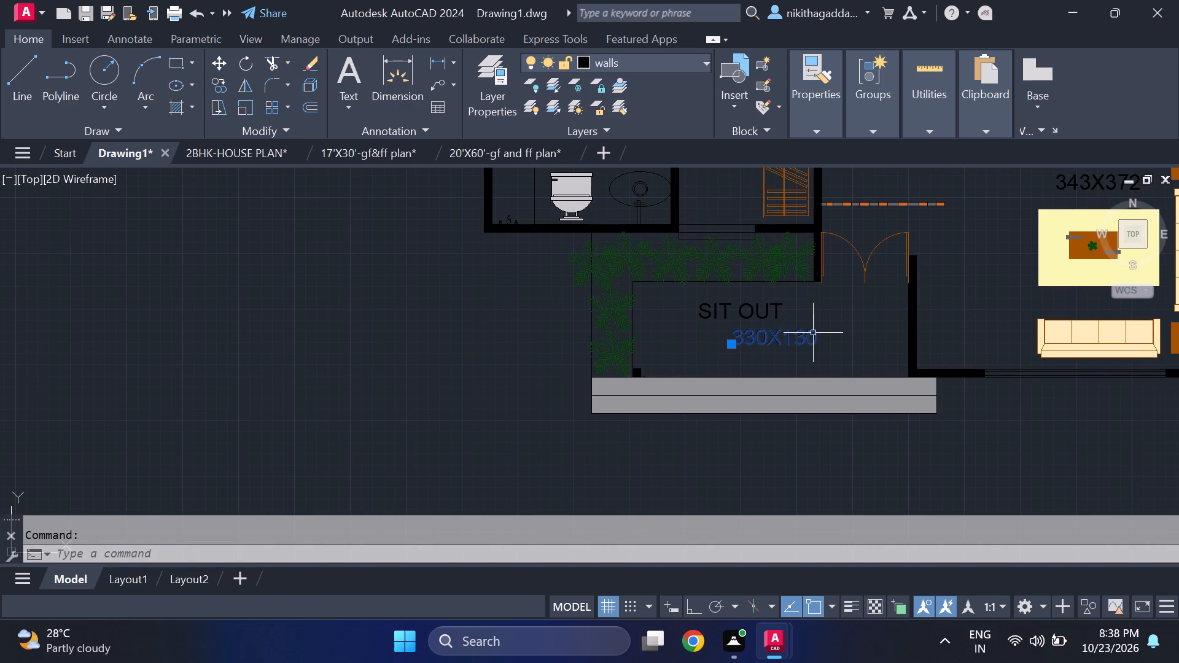
key(m)
key(Return)
scroll(709, 346, up, 1)
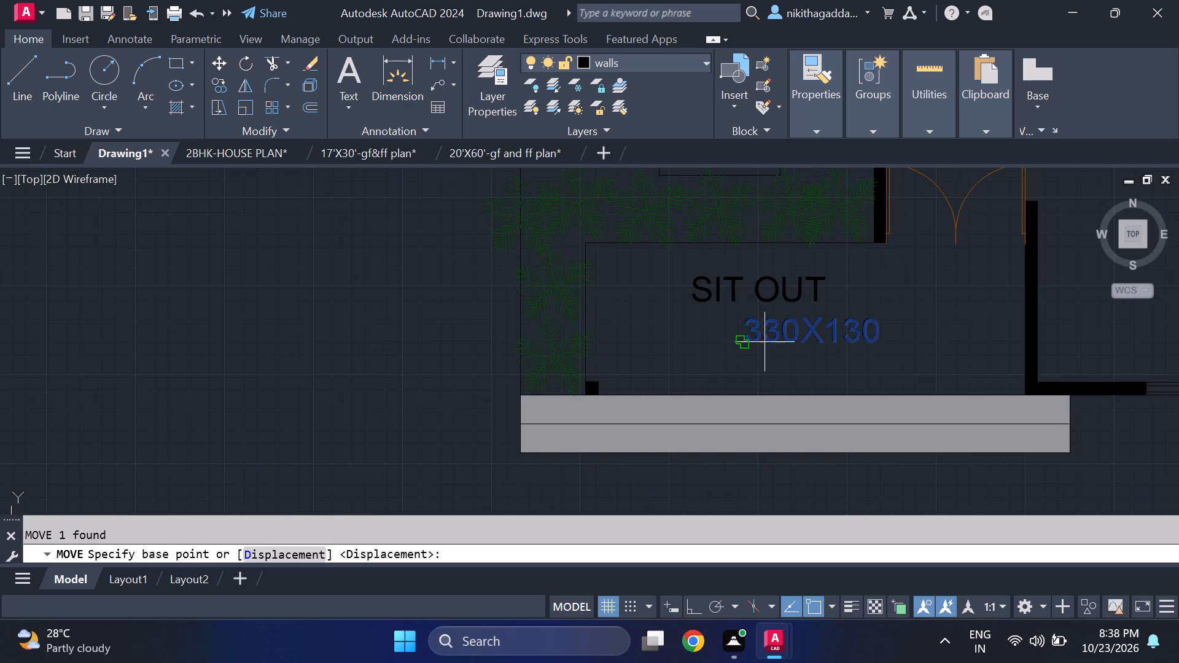
click(765, 341)
click(698, 362)
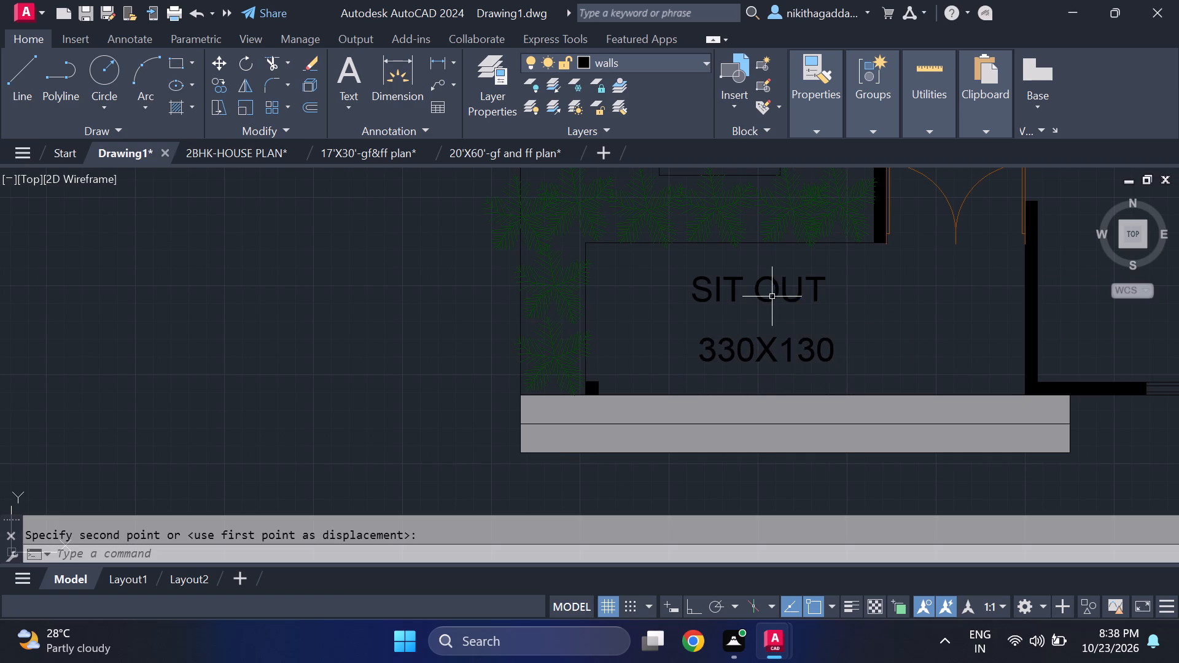
Move the SIT OUT label so it lines up centred just above the 330X130 size line.
click(772, 297)
key(m)
key(Return)
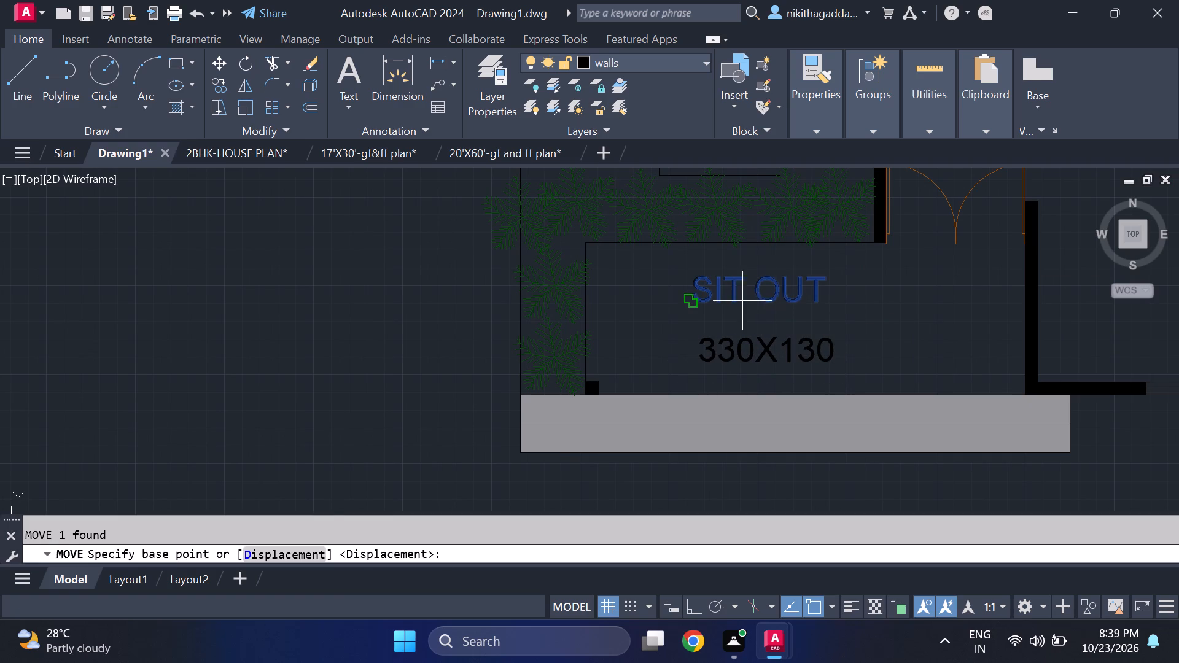
click(714, 298)
scroll(725, 324, up, 2)
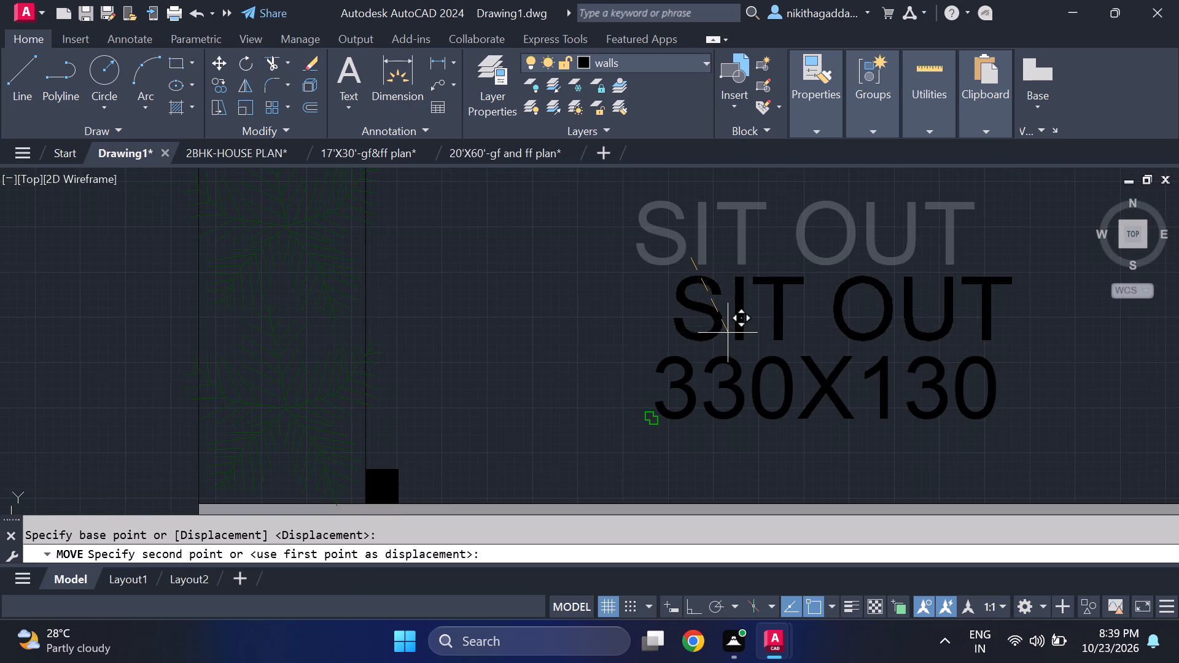
click(717, 302)
scroll(776, 255, down, 3)
Examine the labelled plan from the sit-out and living room up to the staircase and bedrooms.
middle_drag(900, 214, 833, 327)
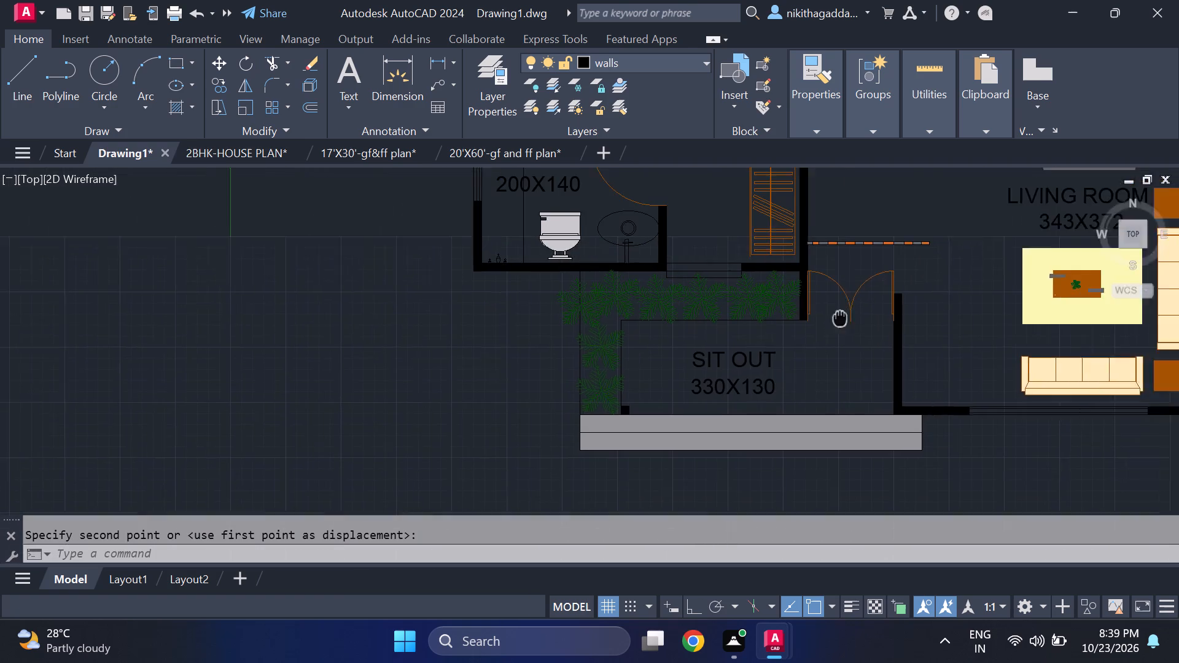
middle_drag(833, 327, 701, 400)
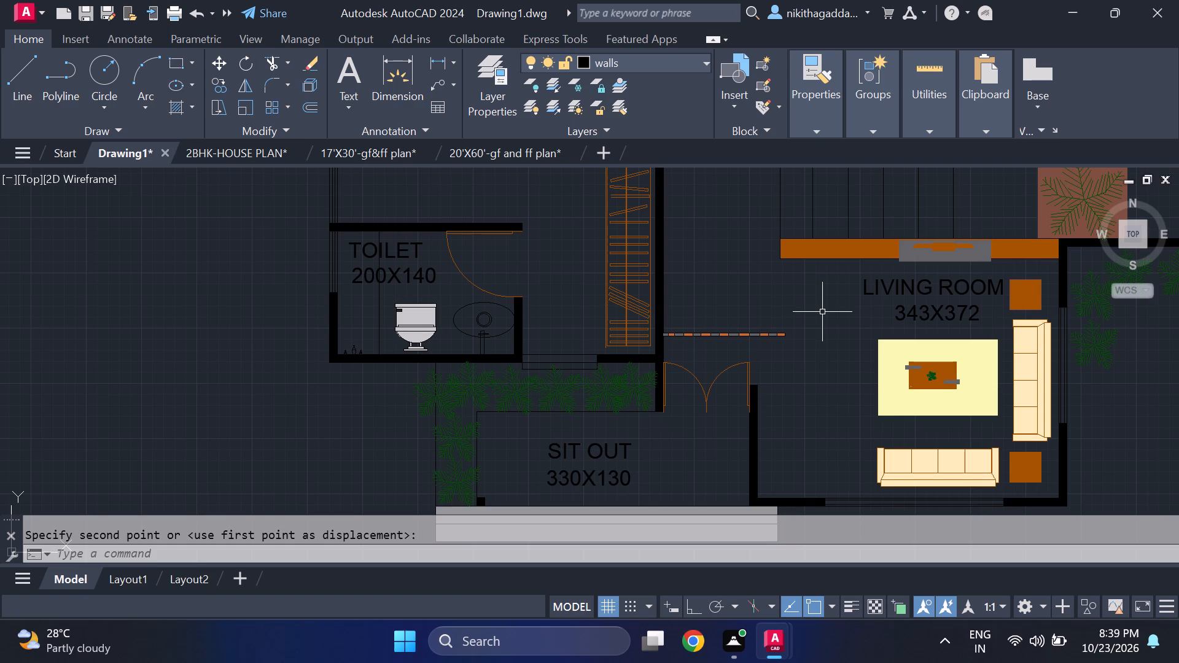
scroll(825, 311, down, 2)
scroll(826, 312, up, 1)
middle_drag(827, 331, 844, 392)
middle_drag(831, 354, 838, 417)
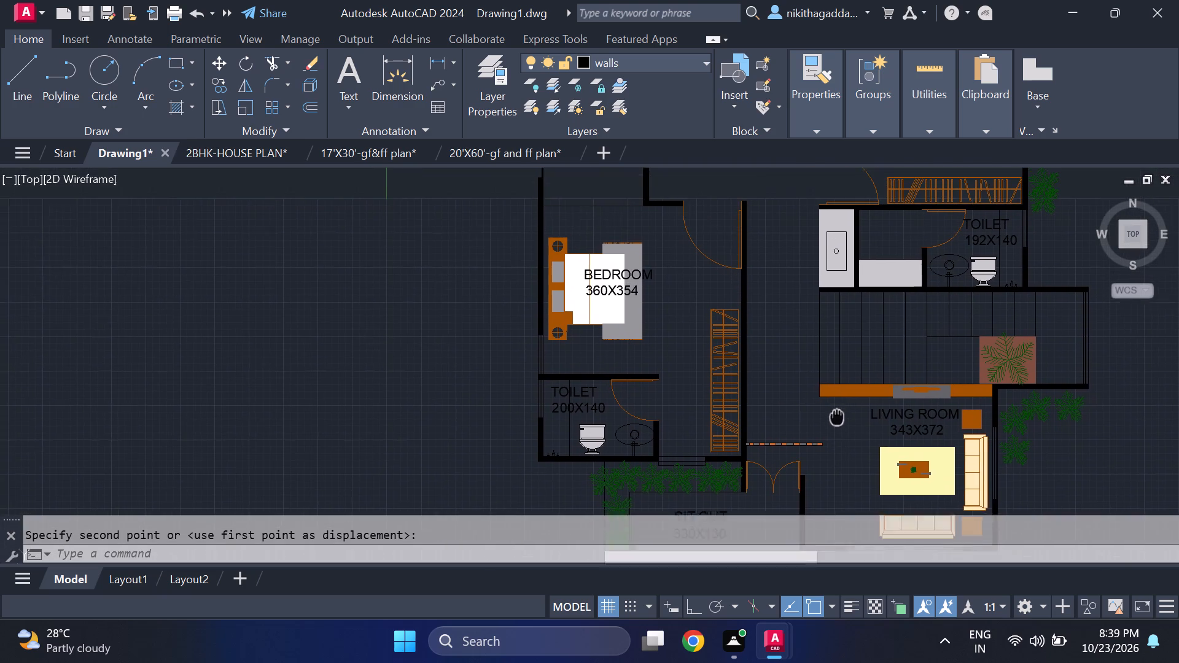
middle_drag(838, 417, 838, 429)
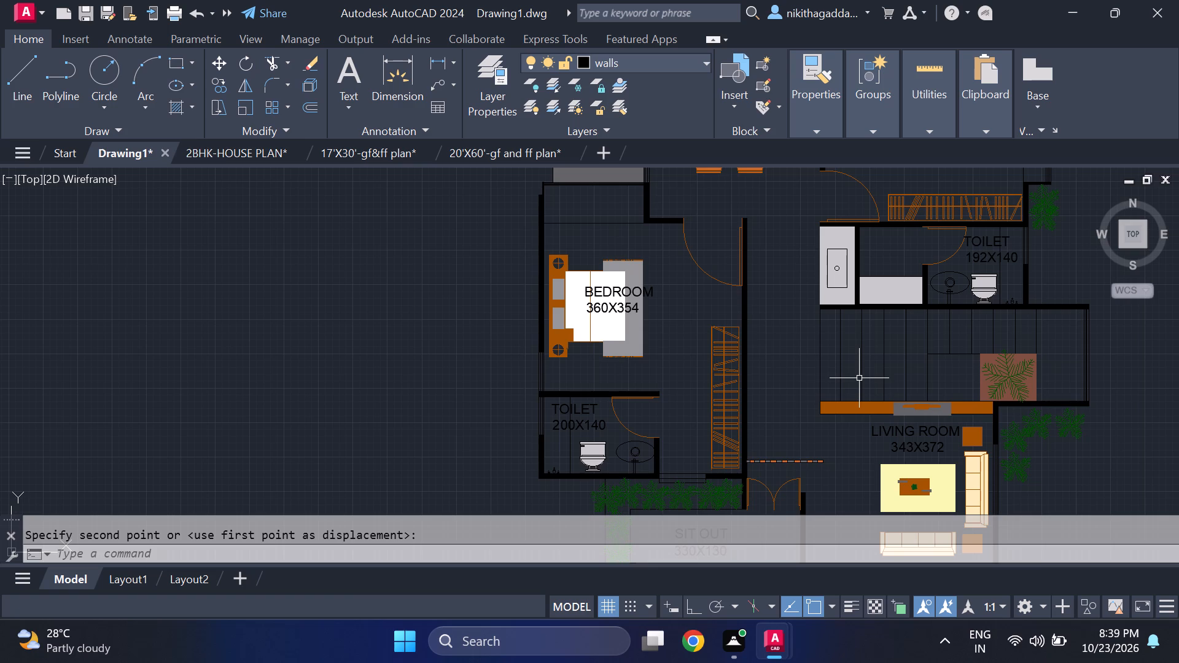
middle_drag(854, 346, 854, 345)
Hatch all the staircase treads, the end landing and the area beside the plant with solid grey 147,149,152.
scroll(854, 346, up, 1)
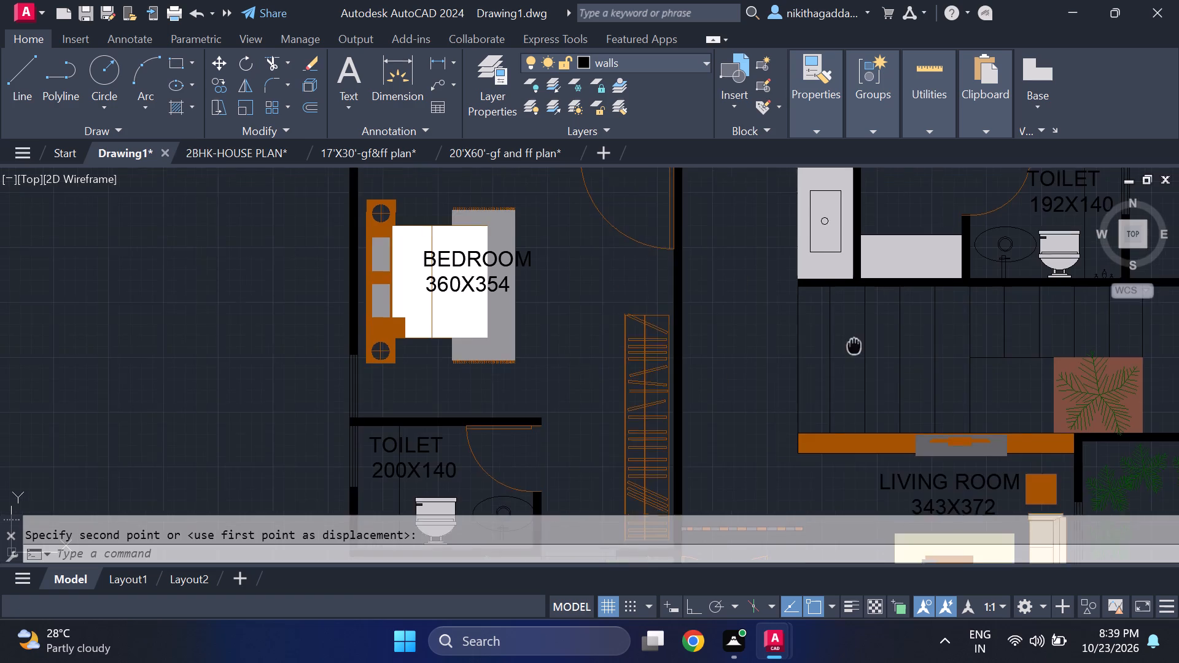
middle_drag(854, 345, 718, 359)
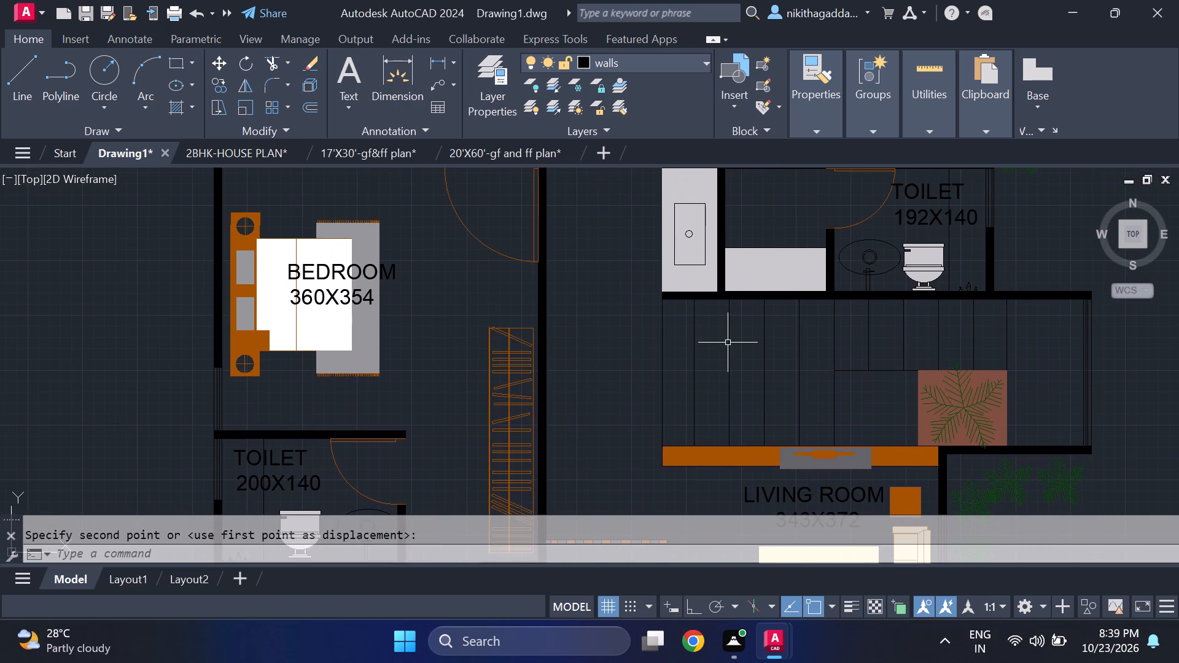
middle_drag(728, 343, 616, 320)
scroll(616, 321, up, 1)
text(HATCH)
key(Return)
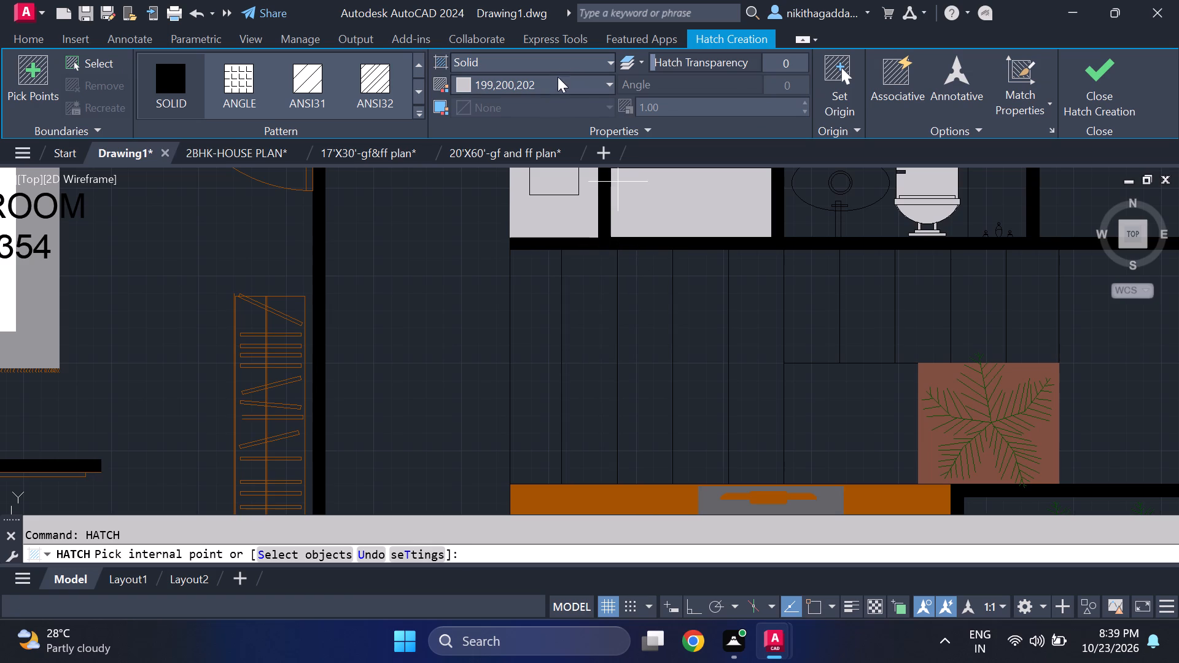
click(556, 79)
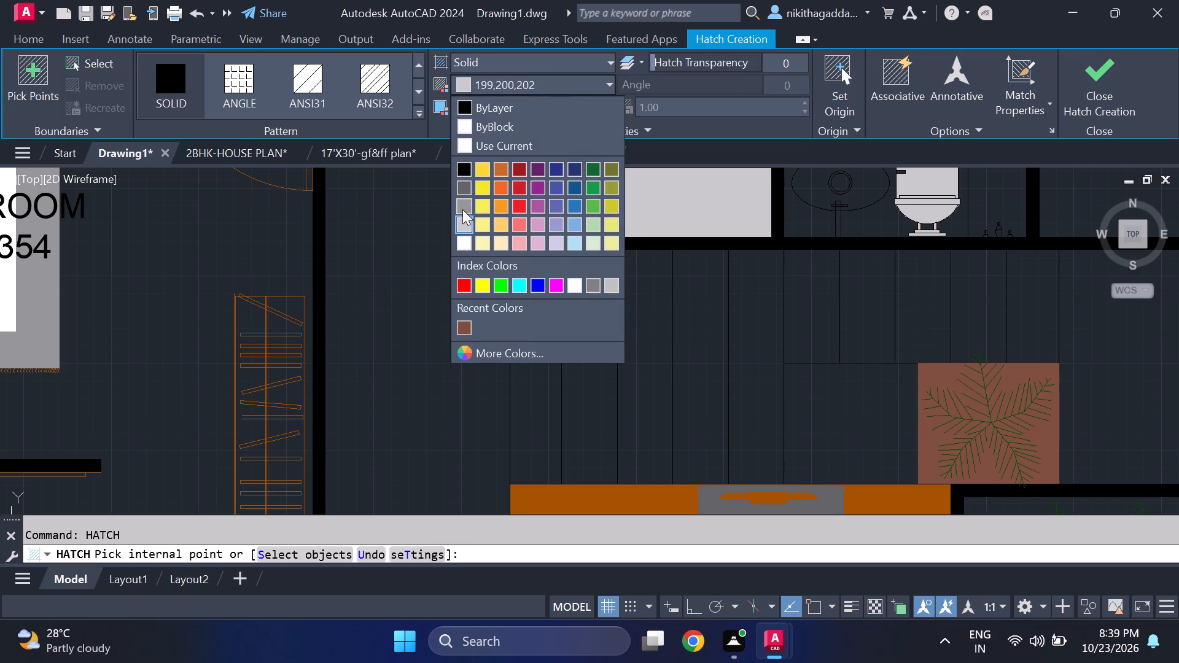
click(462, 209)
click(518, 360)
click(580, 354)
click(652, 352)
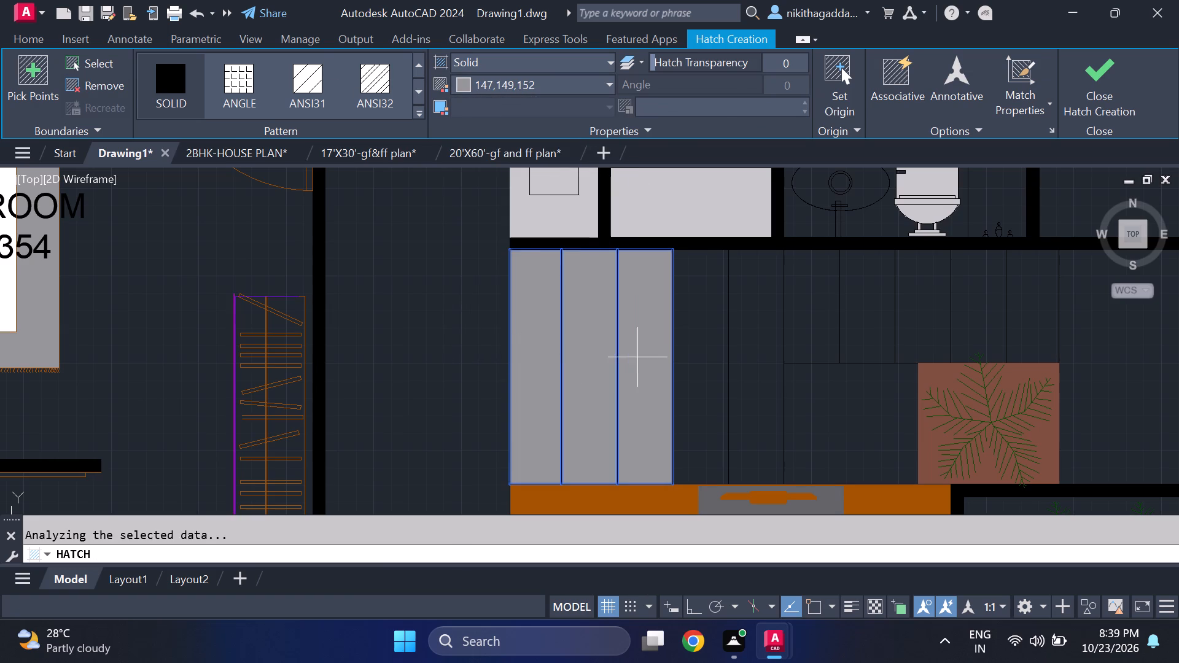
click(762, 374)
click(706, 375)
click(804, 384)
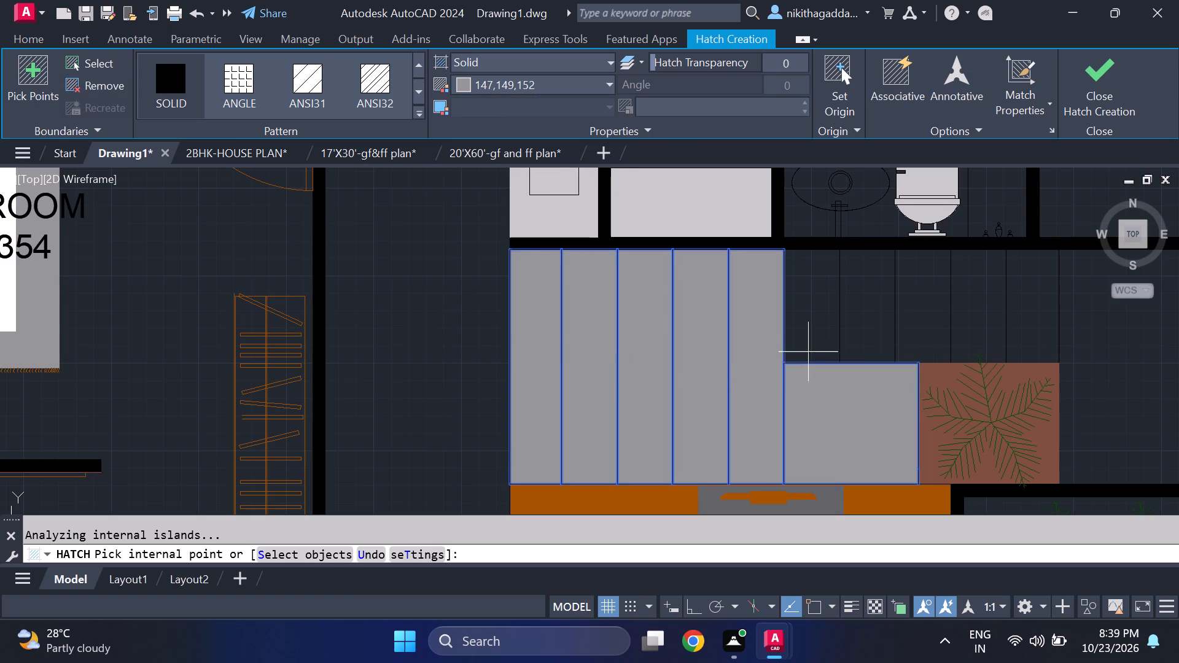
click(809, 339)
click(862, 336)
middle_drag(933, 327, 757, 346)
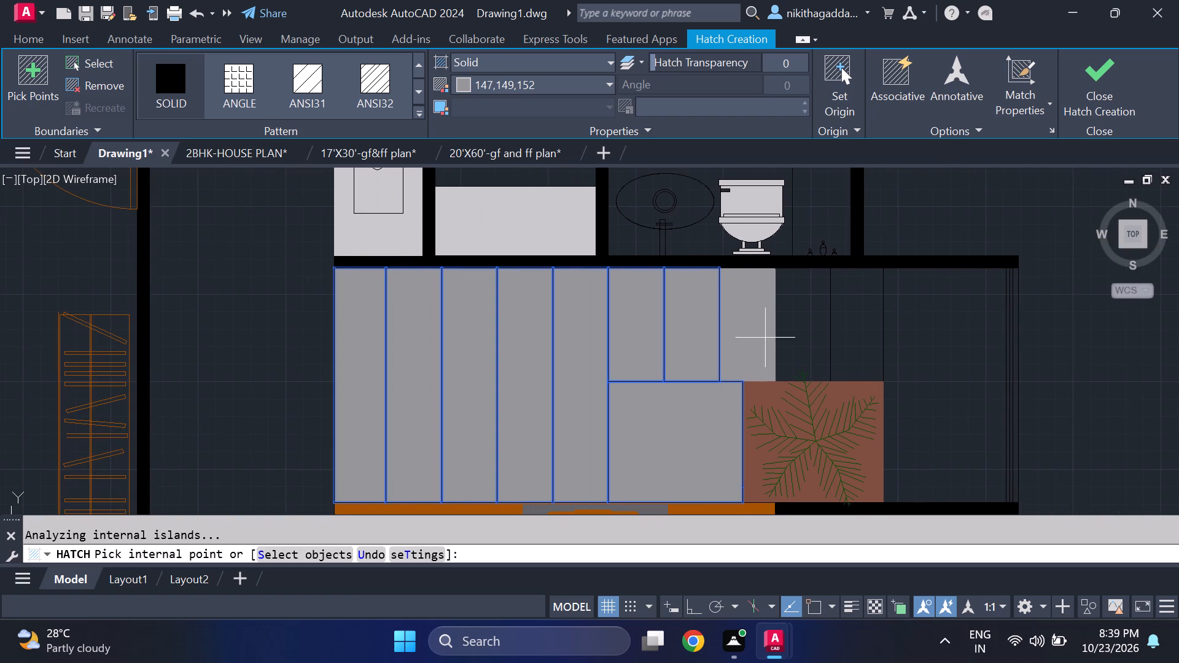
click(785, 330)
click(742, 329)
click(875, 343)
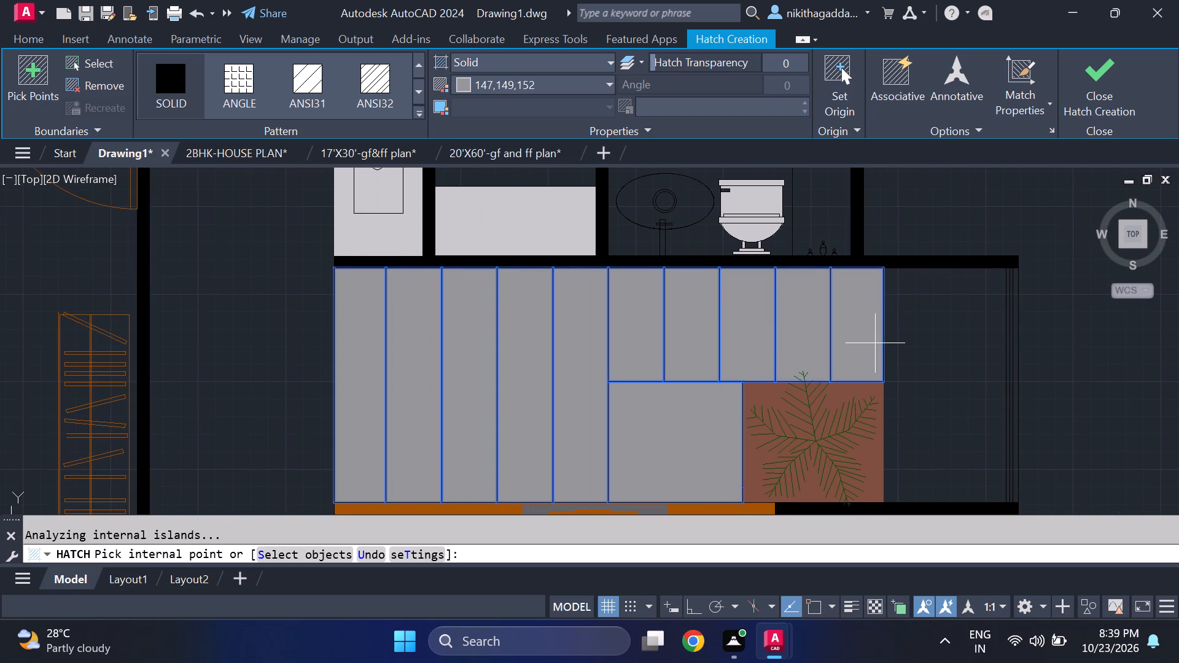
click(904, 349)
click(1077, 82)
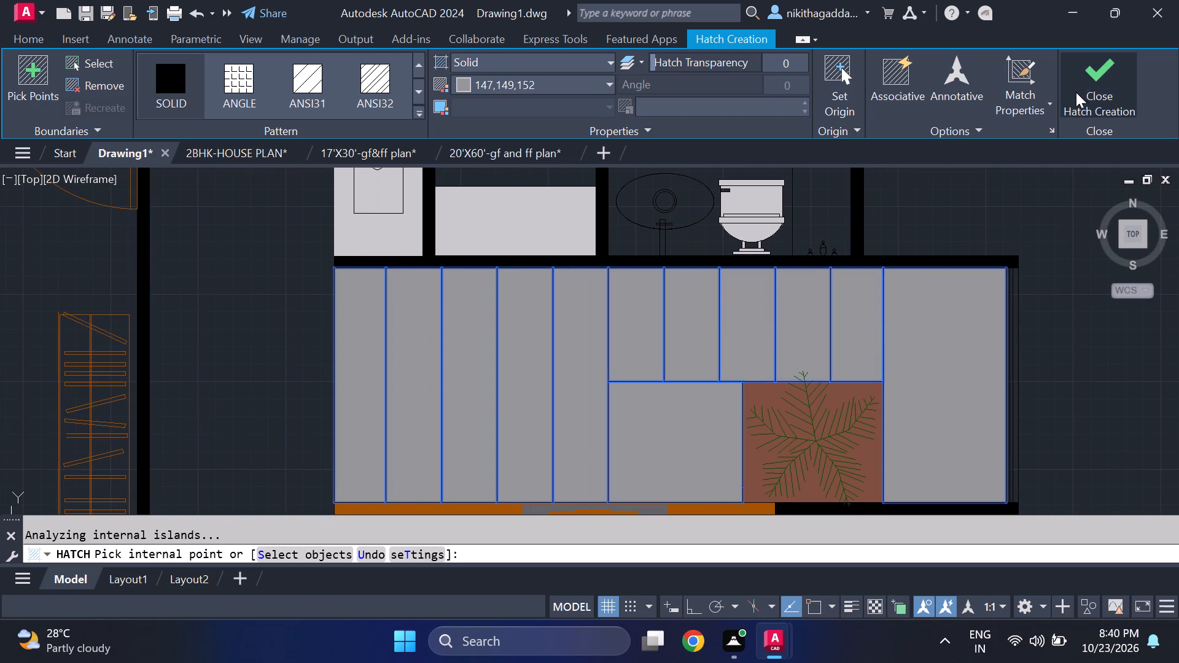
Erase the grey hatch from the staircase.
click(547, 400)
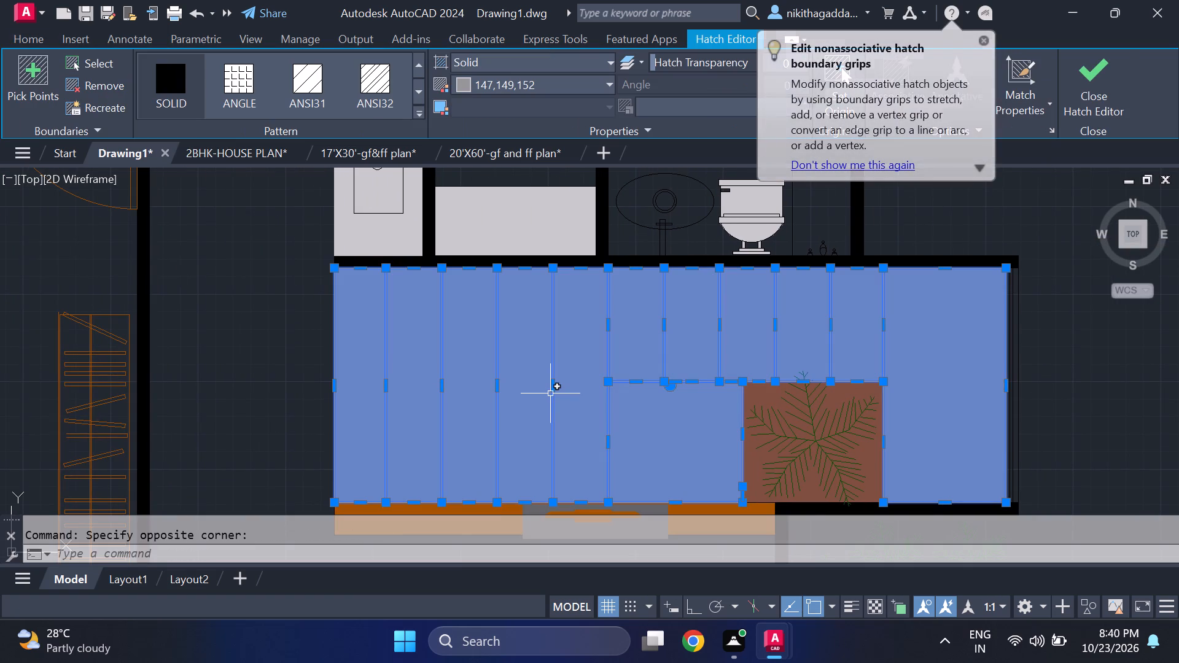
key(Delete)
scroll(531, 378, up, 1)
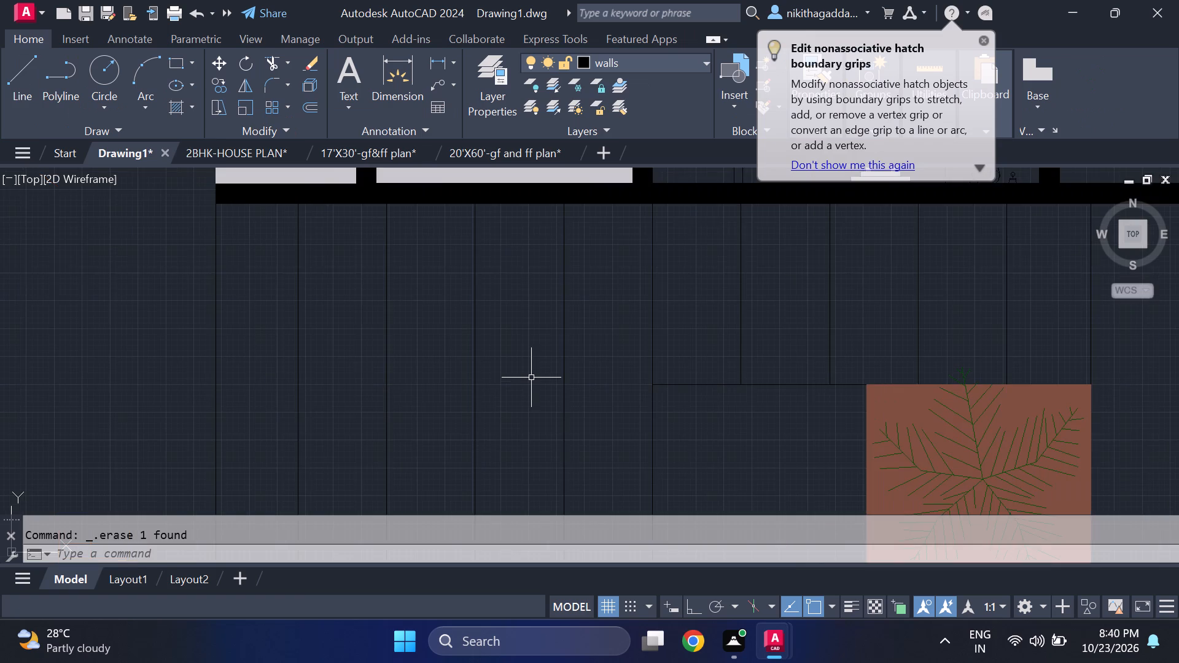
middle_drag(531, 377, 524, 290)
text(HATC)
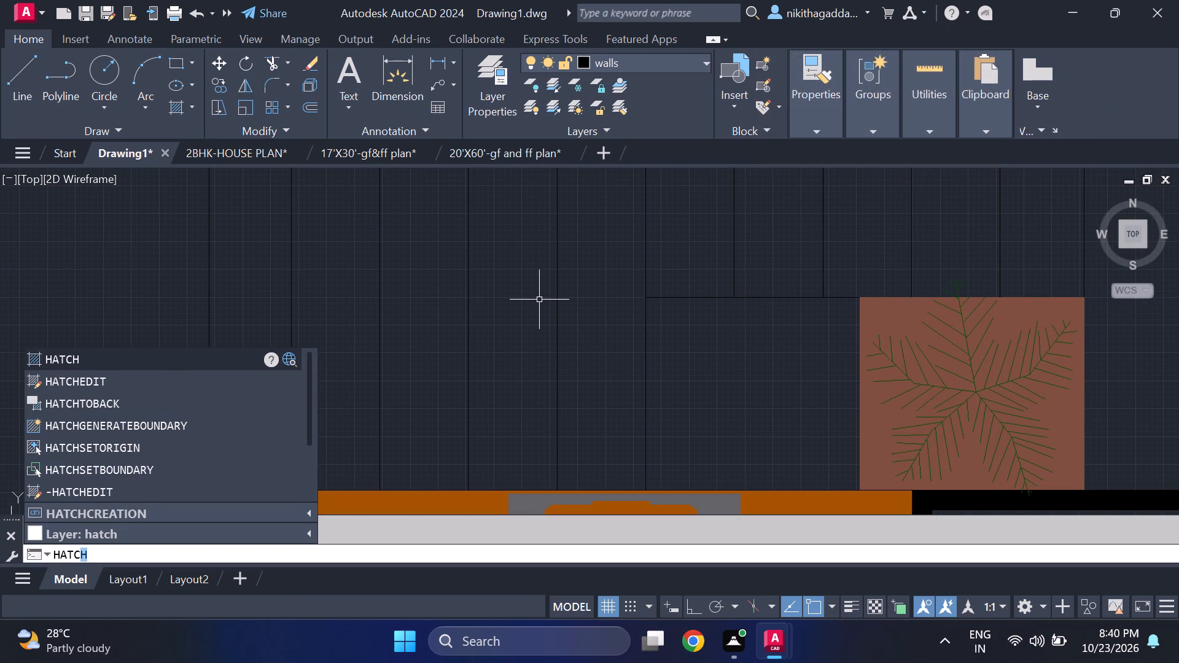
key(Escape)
Copy the staircase tread lines and the short dividing line to the empty area outside the bedroom's west wall.
scroll(544, 298, down, 2)
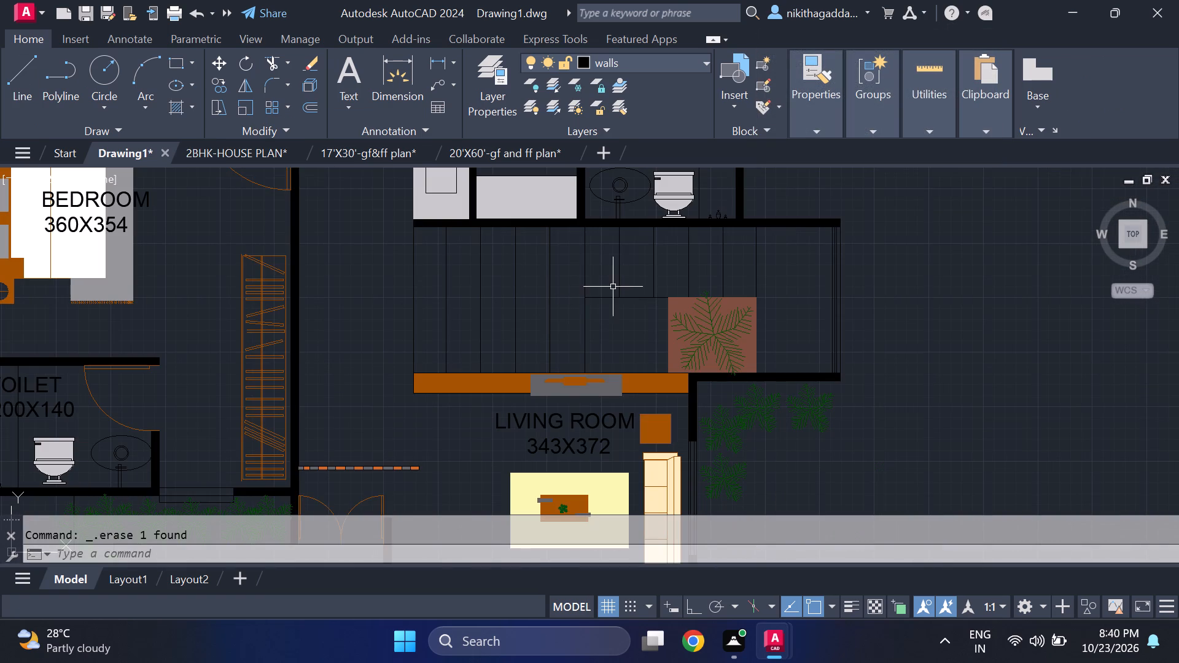
scroll(683, 247, up, 1)
drag(845, 258, 815, 263)
click(222, 281)
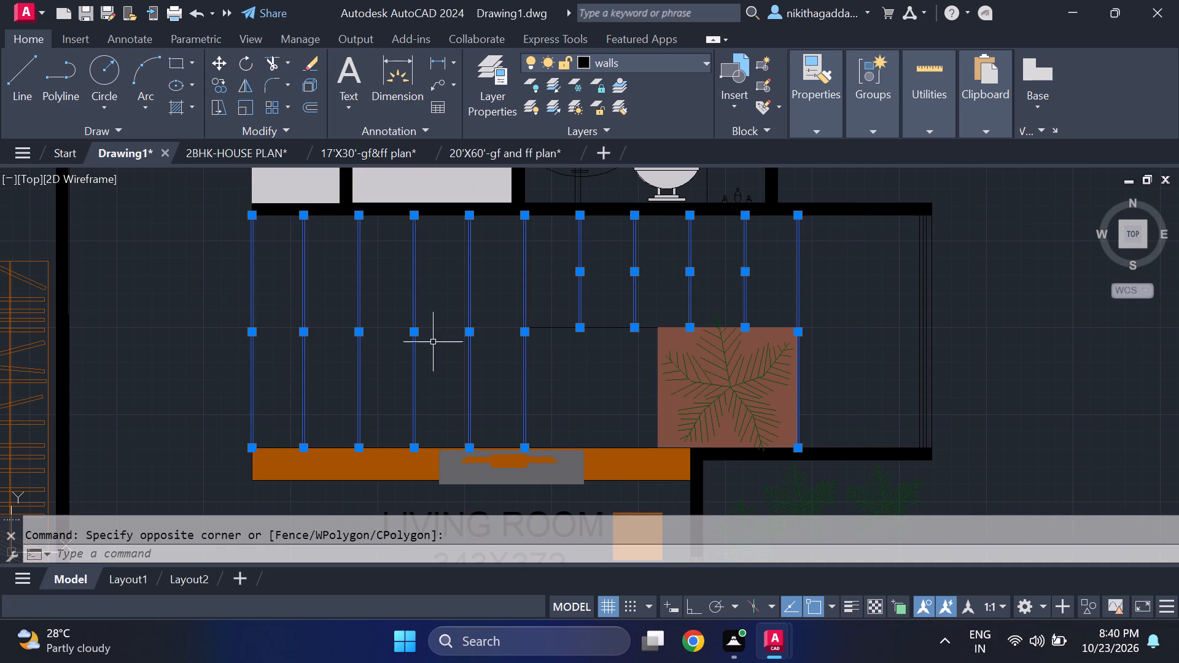
scroll(539, 312, up, 1)
click(550, 311)
click(535, 354)
scroll(681, 320, down, 3)
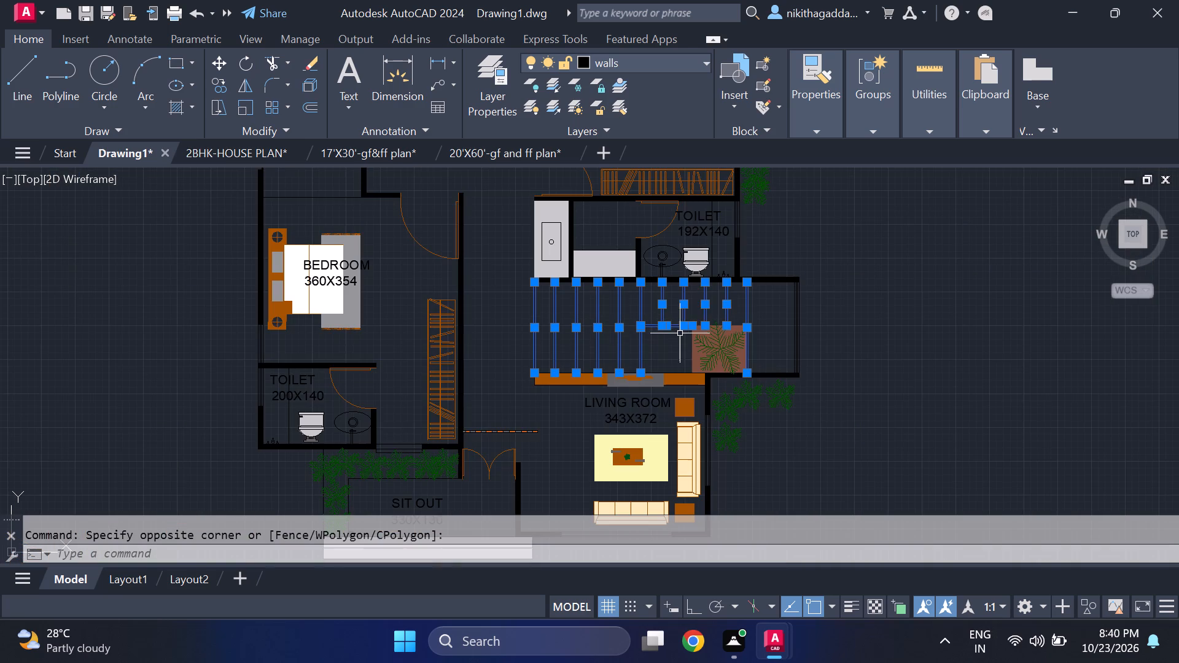
text(CO)
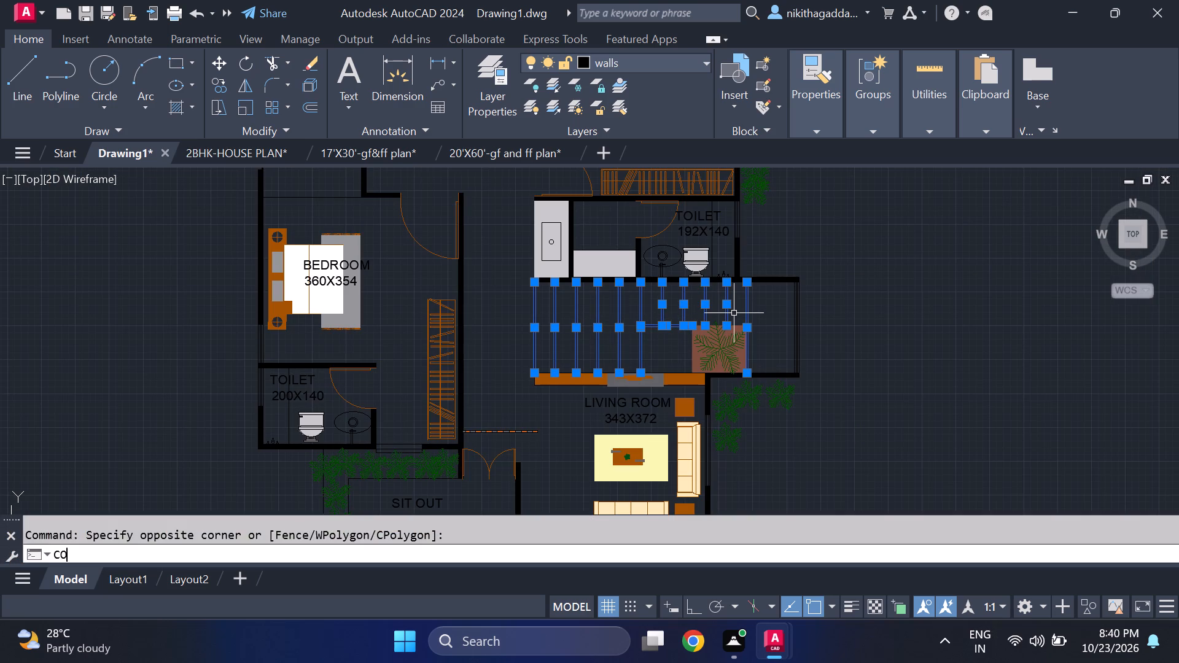
key(Return)
click(535, 282)
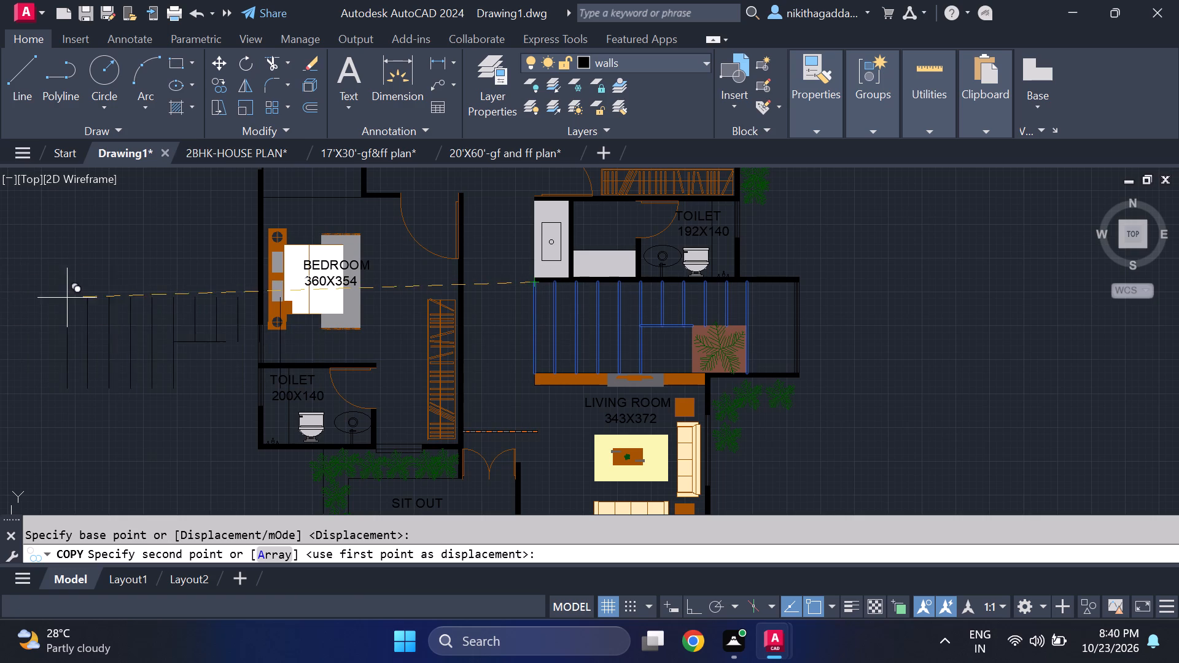
middle_drag(67, 298, 157, 305)
click(123, 300)
key(Escape)
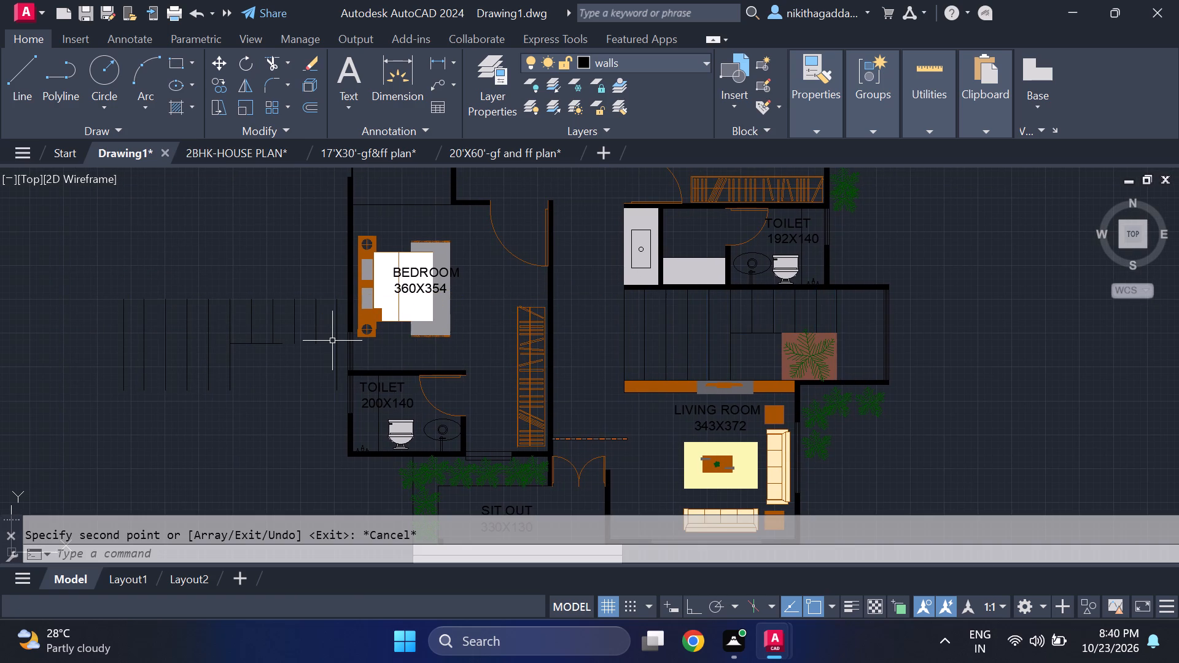
Hatch the treads of both stair flights and the wide end landing with solid grey 147,149,152.
text(HATCH)
key(Return)
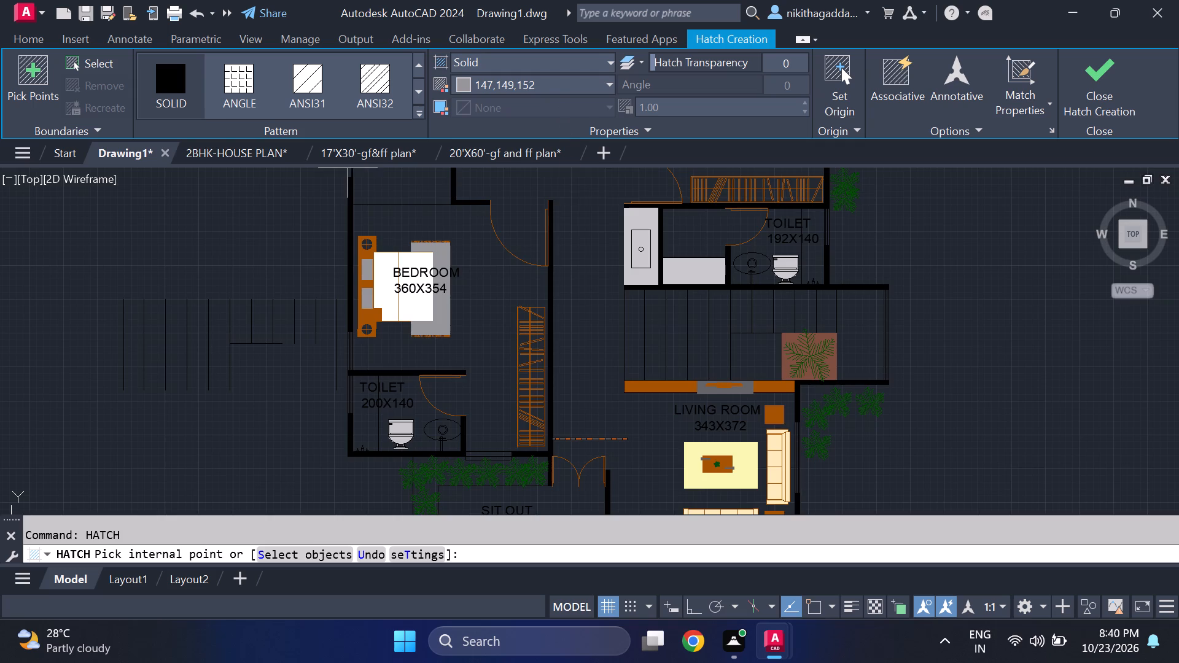
scroll(648, 360, up, 2)
click(612, 323)
click(675, 307)
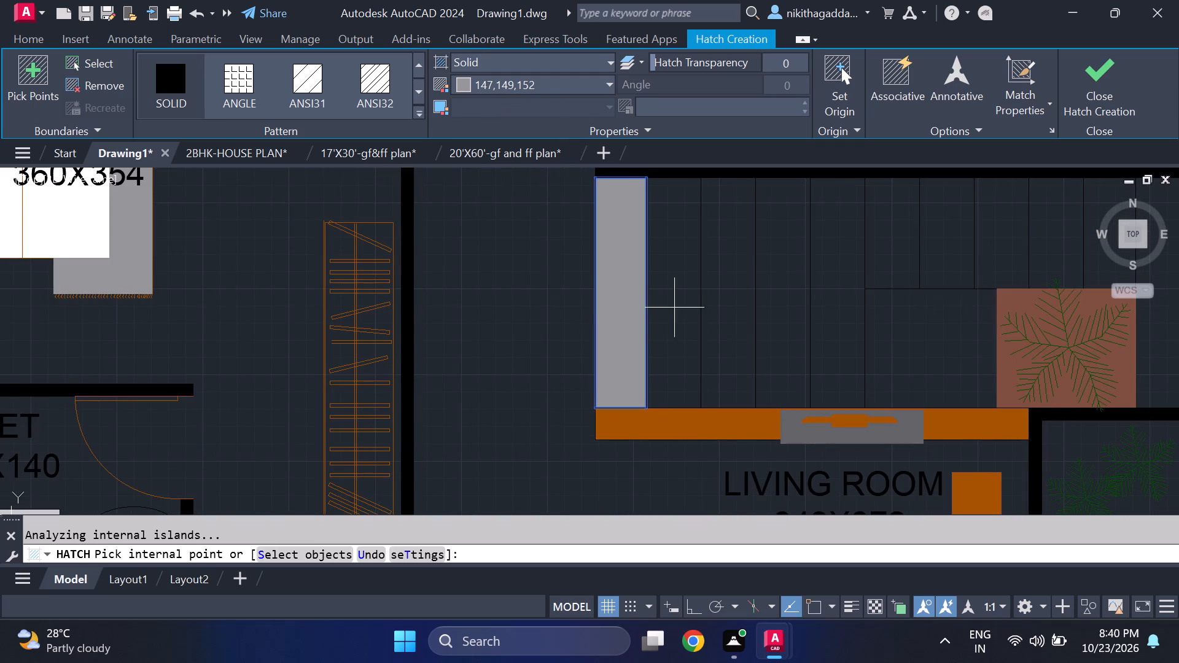
click(761, 306)
click(733, 308)
click(822, 307)
middle_drag(835, 308, 820, 317)
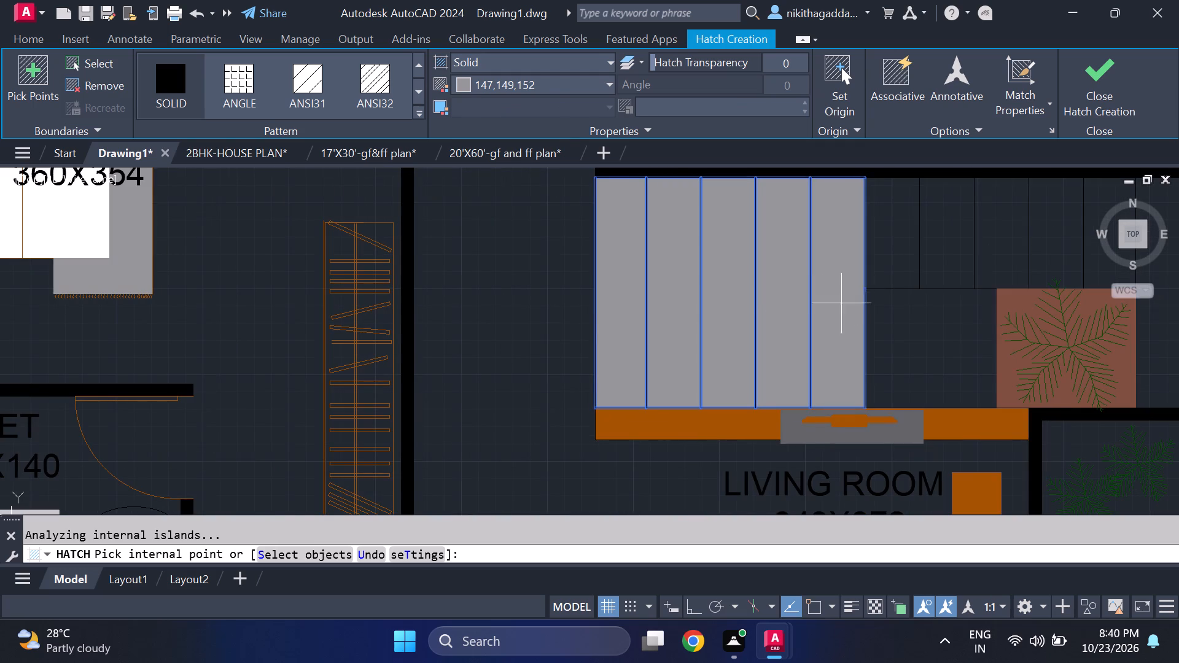
middle_drag(820, 317, 605, 387)
click(675, 308)
click(705, 310)
click(789, 326)
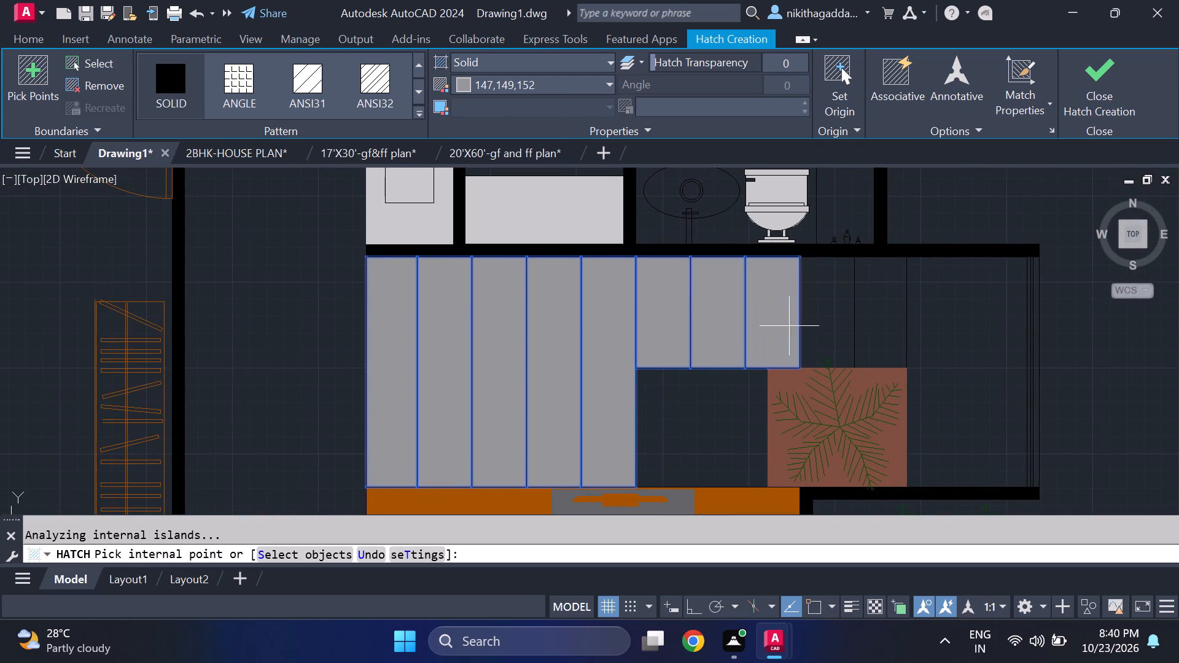
click(828, 323)
click(866, 331)
click(945, 354)
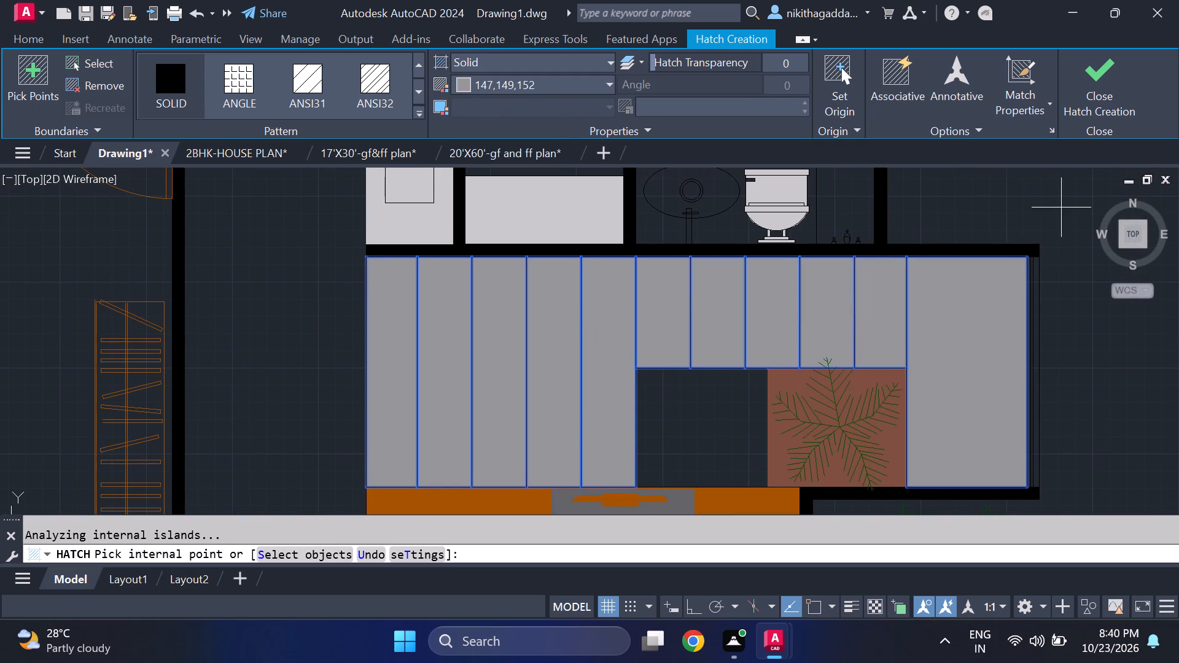
click(1112, 69)
Fill the remaining staircase area between the treads and the plant square with solid grey 147,149,152 hatch.
scroll(710, 405, down, 2)
scroll(624, 398, down, 1)
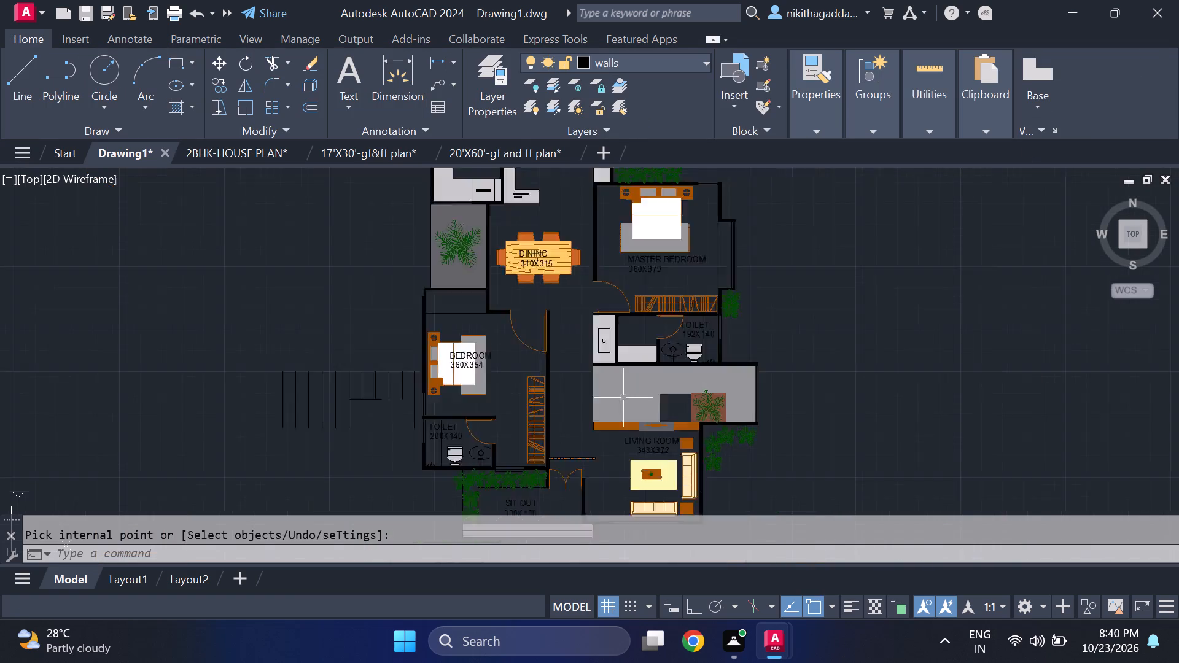
scroll(623, 398, down, 1)
scroll(669, 409, up, 3)
text(HATCH)
key(Return)
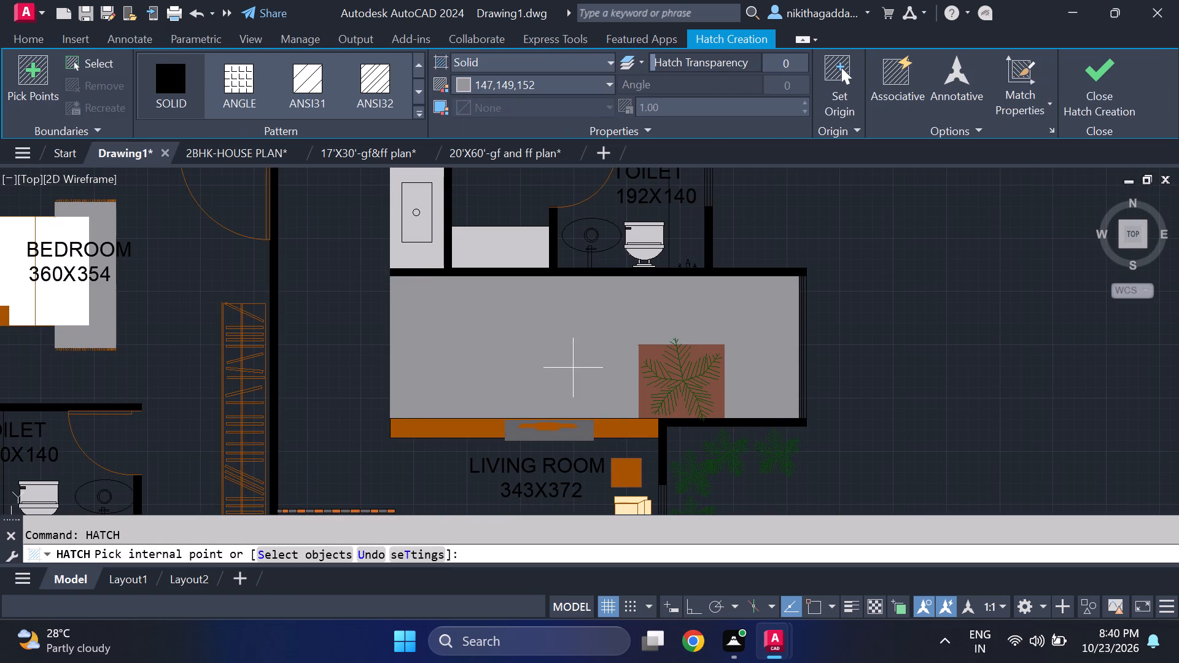
click(573, 367)
click(1103, 75)
scroll(758, 346, down, 3)
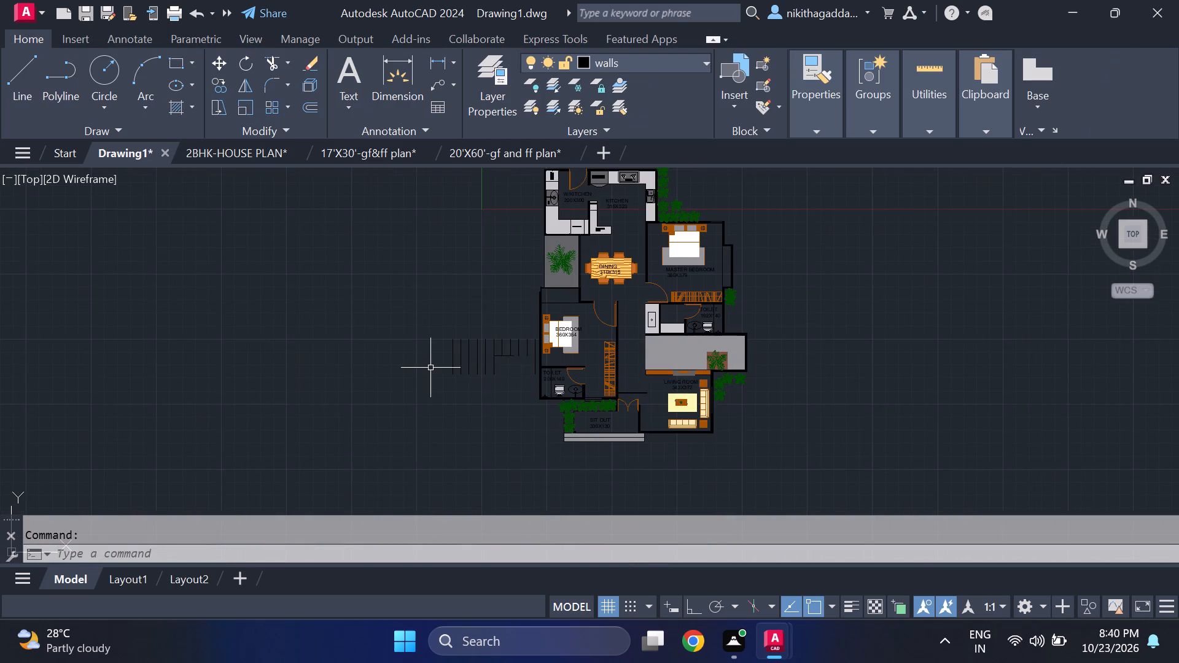
Copy the spare set of tread lines and dividing line from outside the bedroom's west wall back onto the grey-hatched staircase, aligned to its west end.
scroll(459, 357, up, 2)
drag(630, 287, 626, 308)
drag(466, 395, 420, 421)
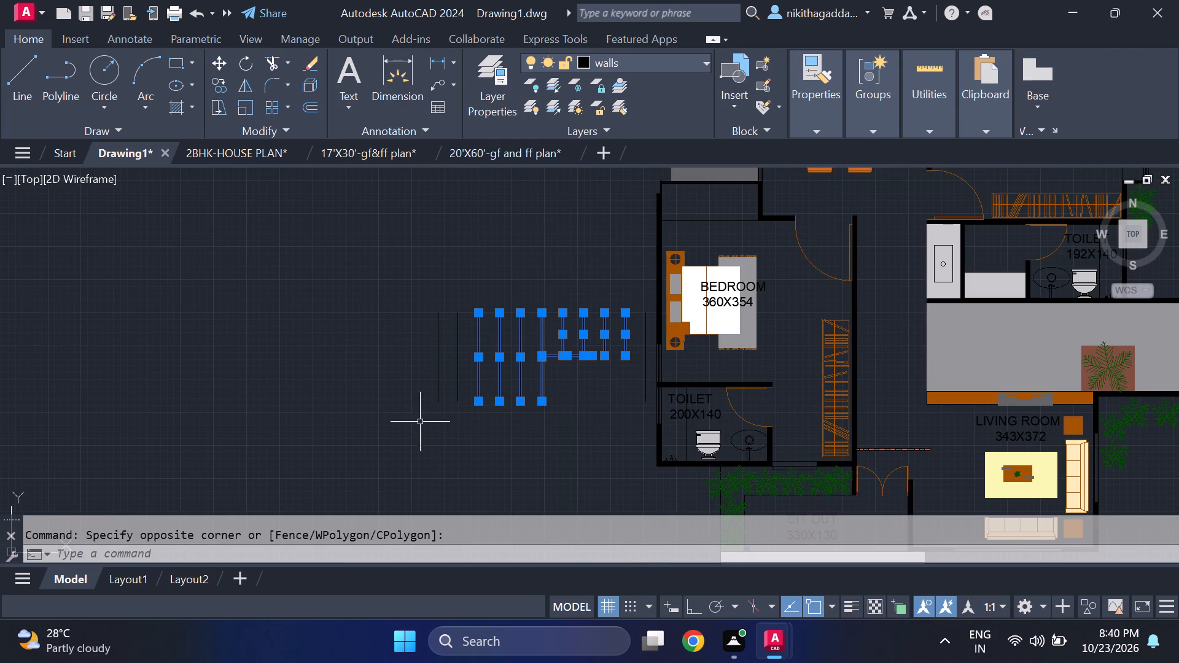
scroll(664, 341, up, 1)
click(642, 303)
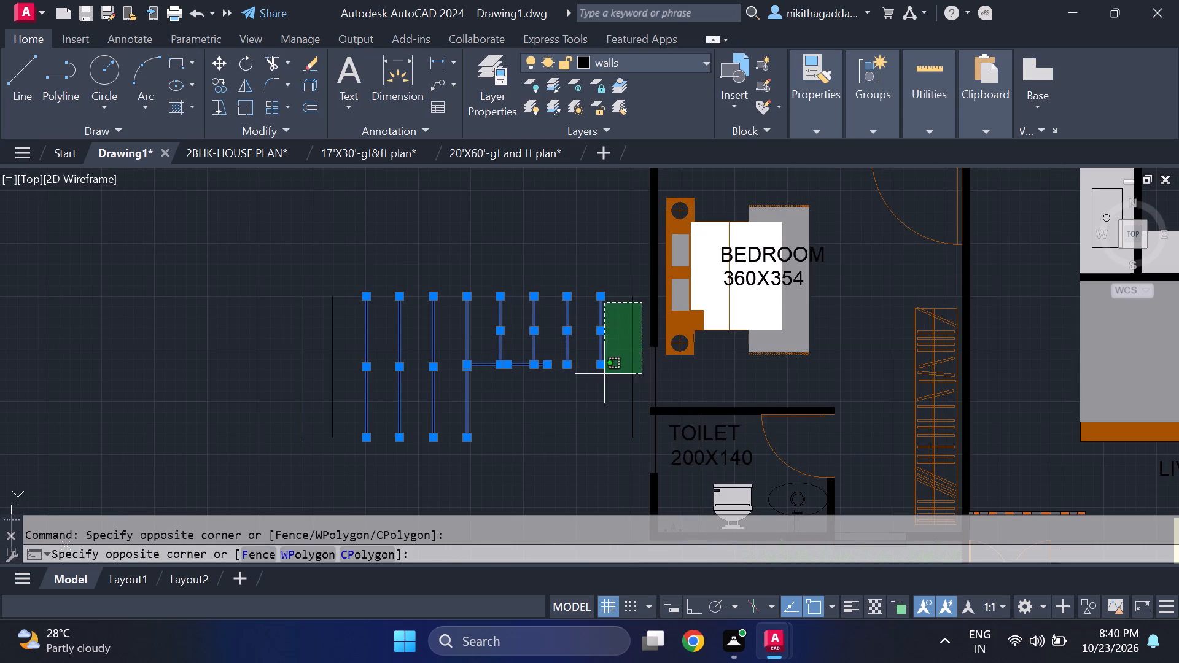
click(602, 380)
click(353, 260)
drag(178, 427, 181, 419)
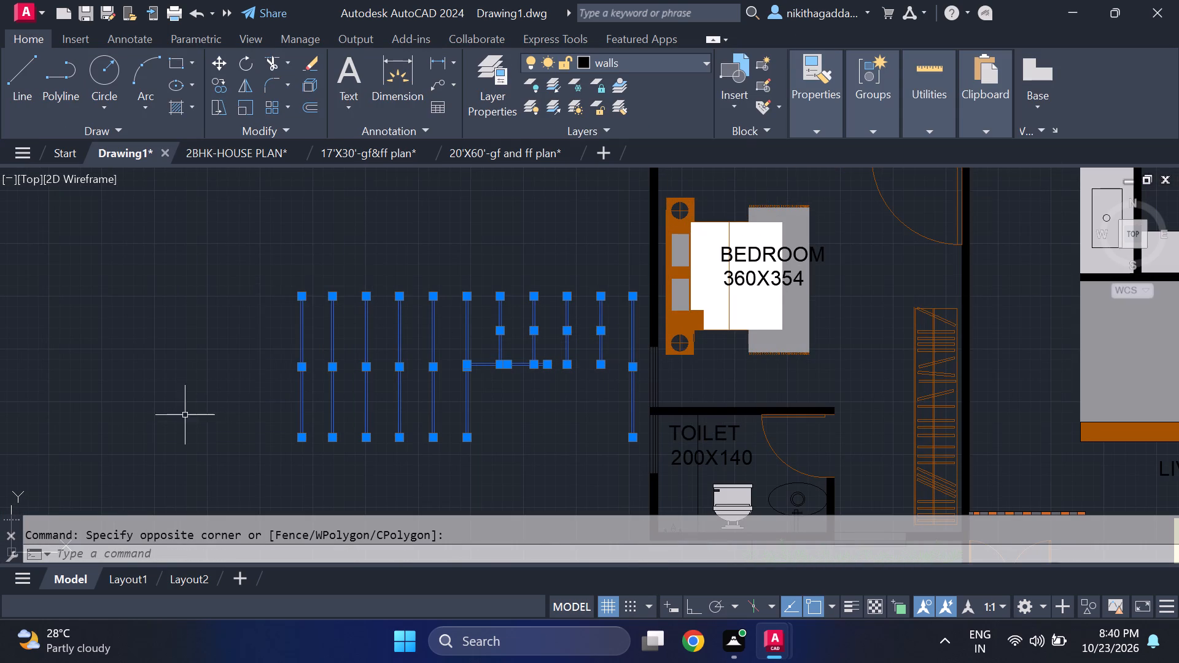
scroll(351, 330, down, 2)
scroll(367, 320, up, 2)
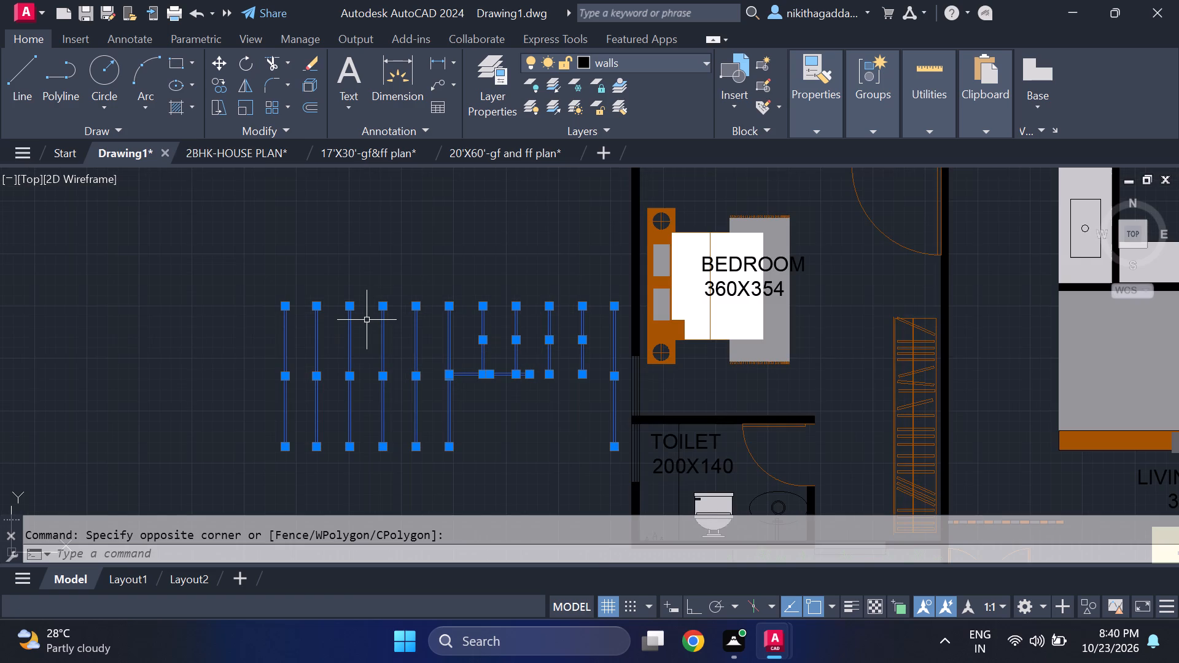
text(CO)
key(Return)
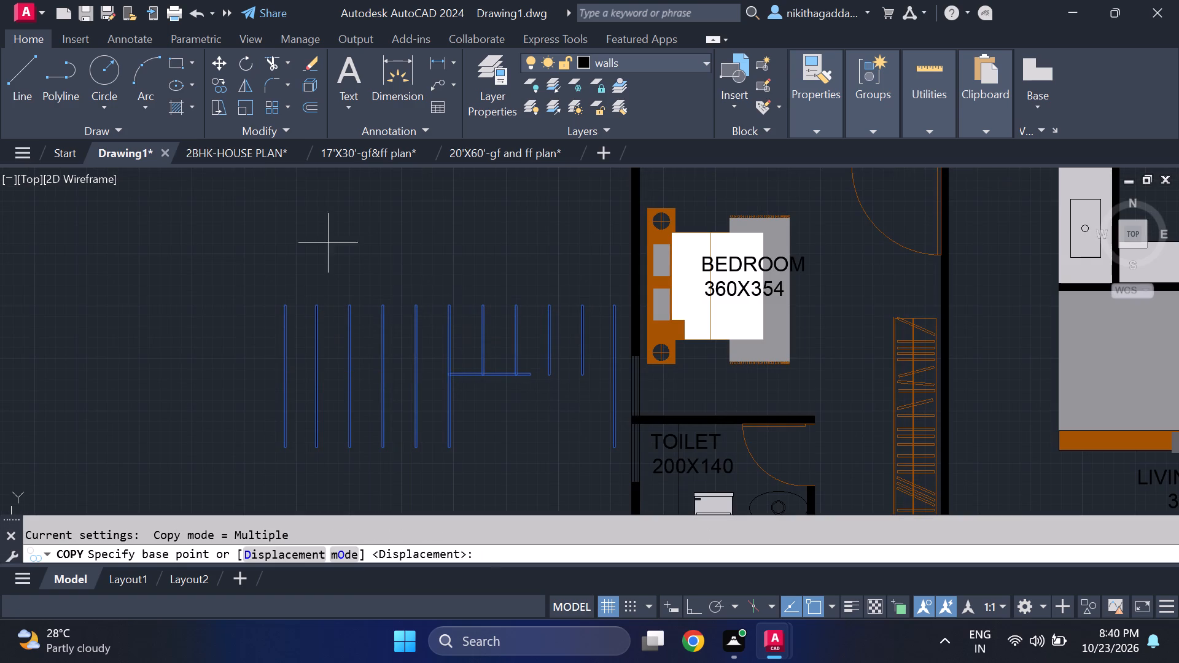
click(288, 303)
middle_drag(771, 268, 770, 268)
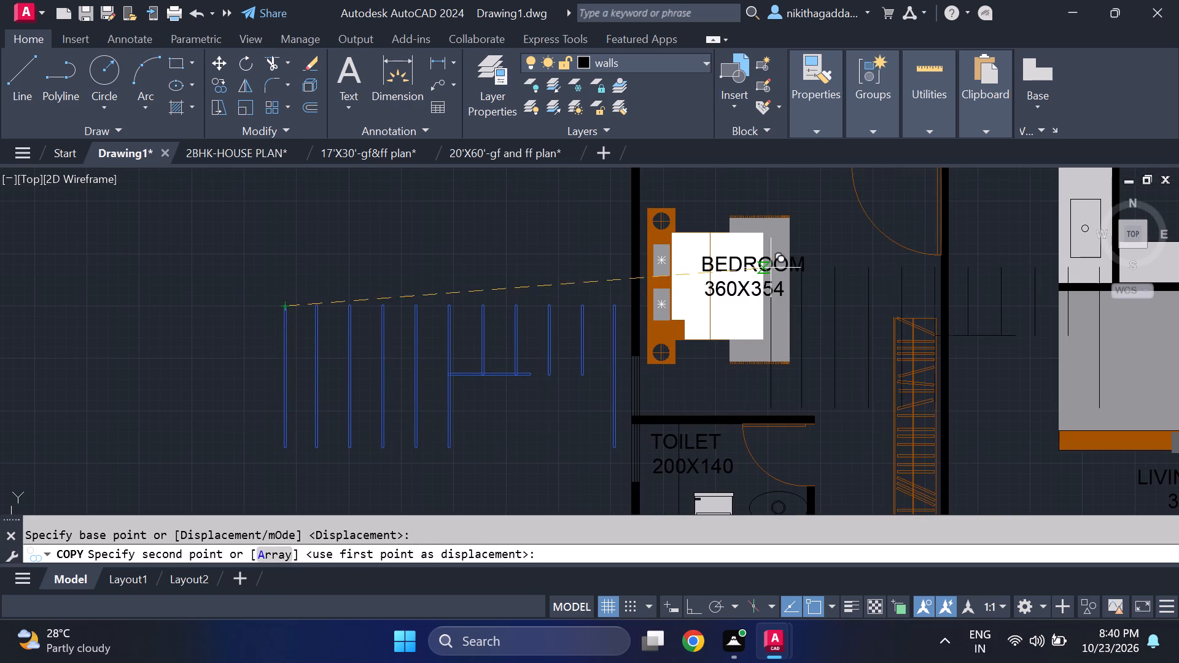
middle_drag(770, 268, 414, 306)
scroll(492, 297, down, 2)
scroll(557, 304, up, 3)
middle_drag(669, 355, 529, 344)
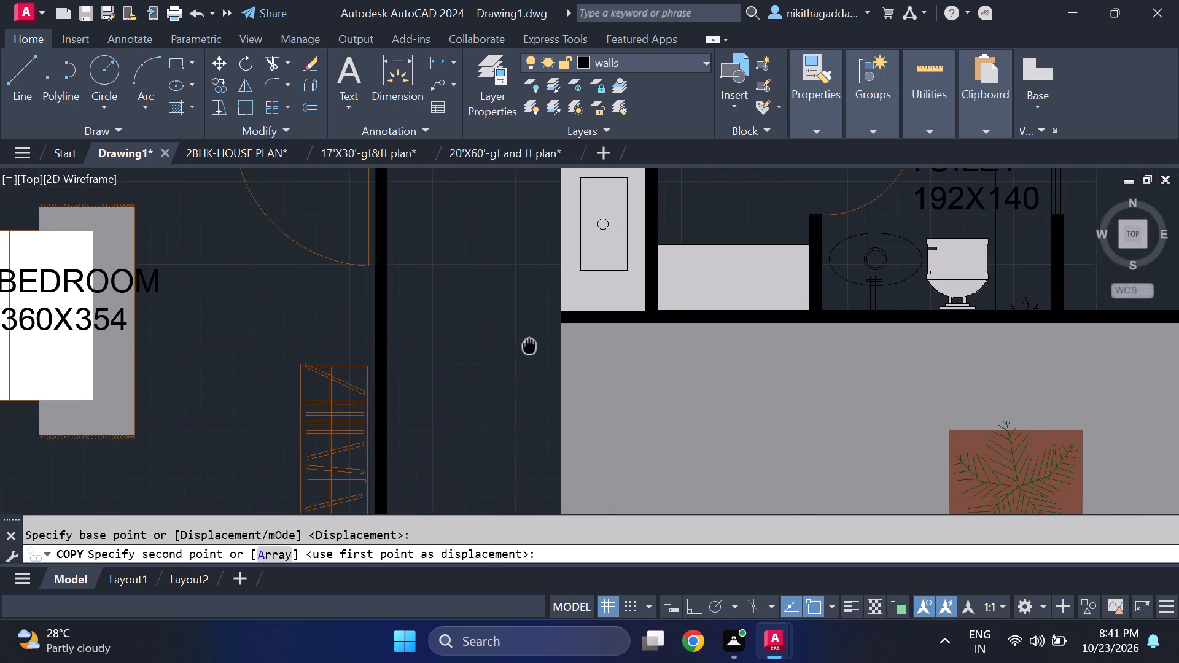
middle_drag(529, 344, 529, 344)
scroll(543, 335, up, 2)
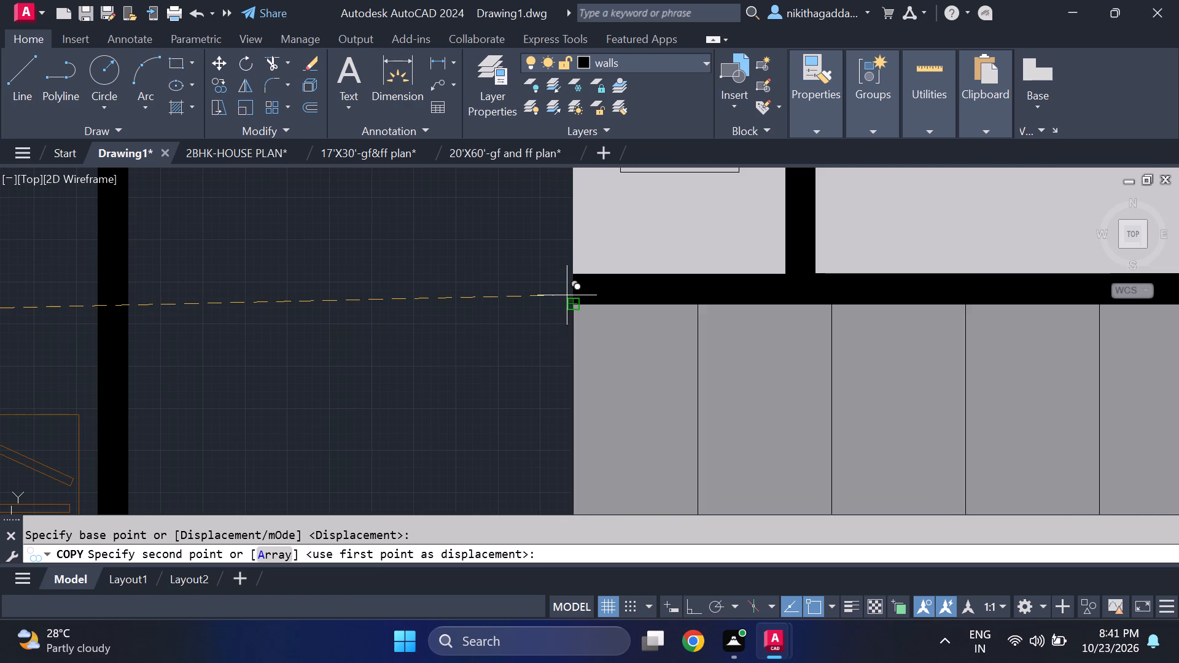
scroll(567, 295, up, 4)
click(587, 348)
scroll(605, 299, down, 3)
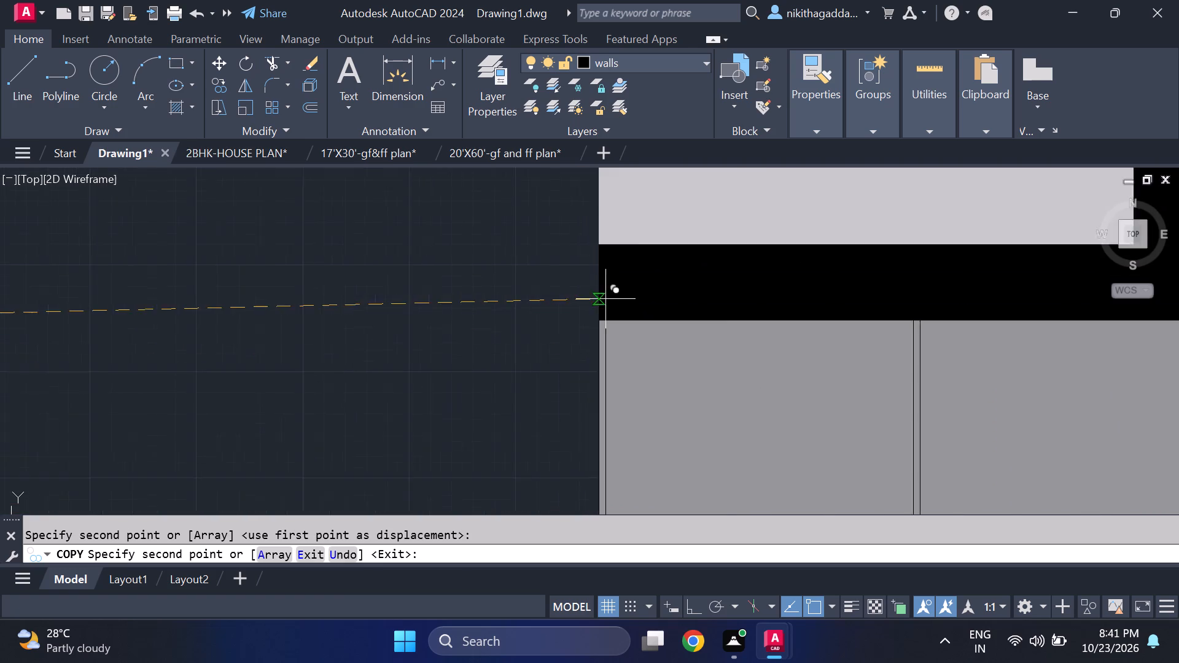
scroll(605, 298, down, 7)
key(Escape)
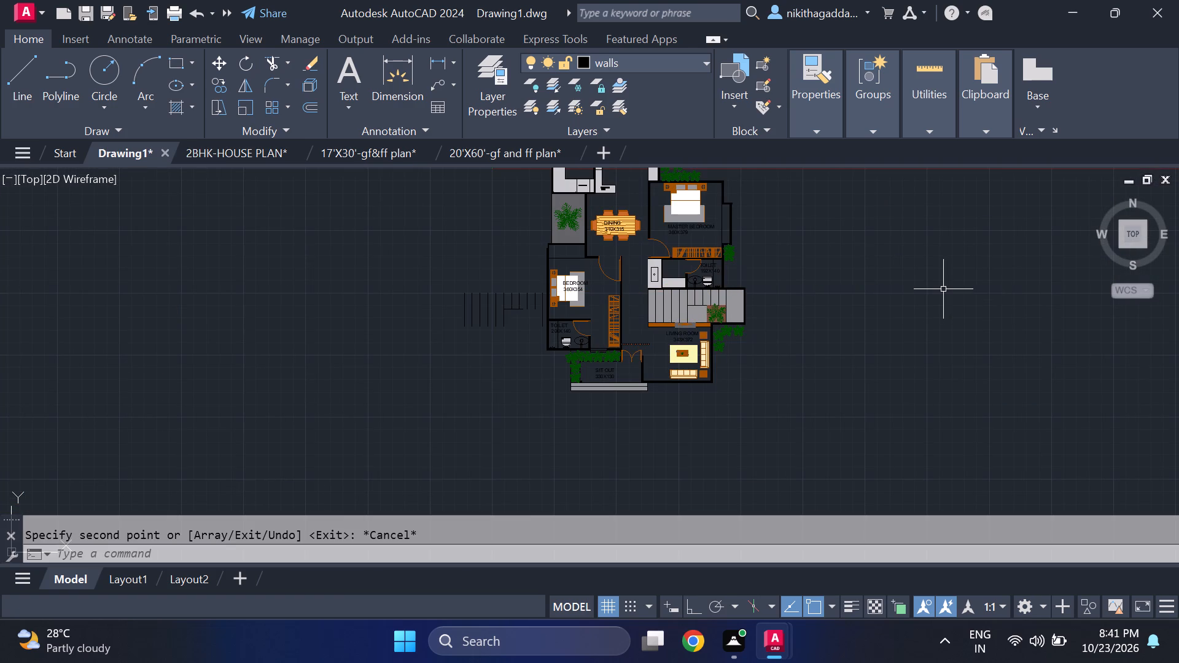
Erase the spare tread and dividing lines in the empty area outside the bedroom's west wall.
scroll(547, 278, up, 3)
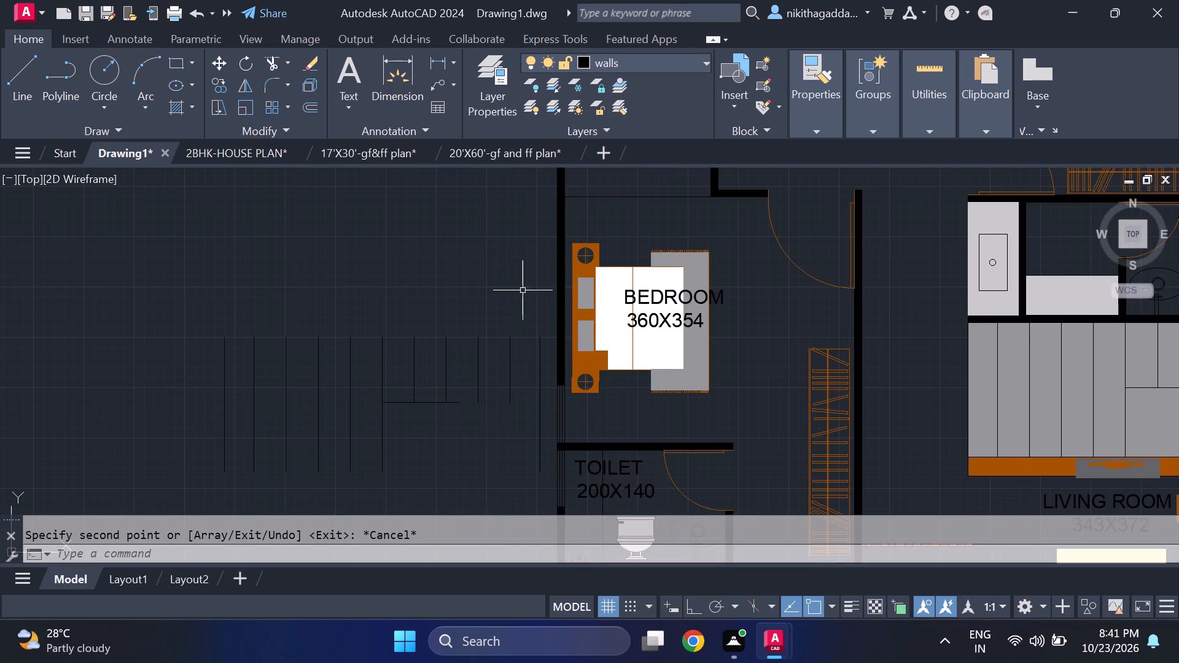
click(540, 330)
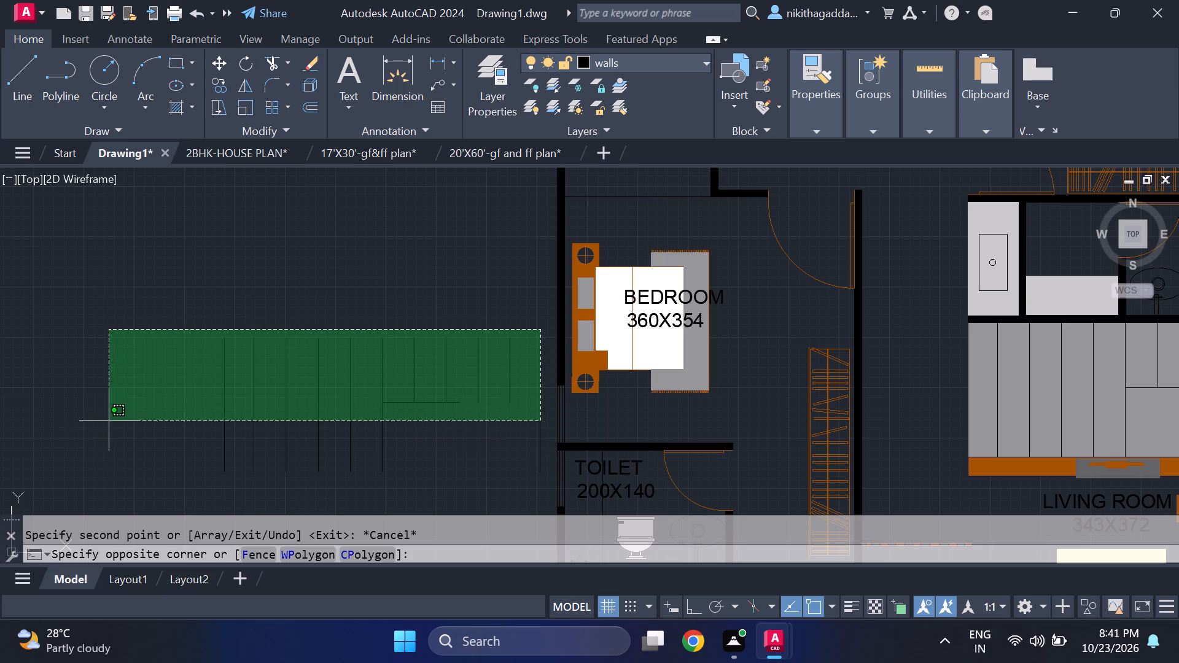
click(130, 456)
key(Delete)
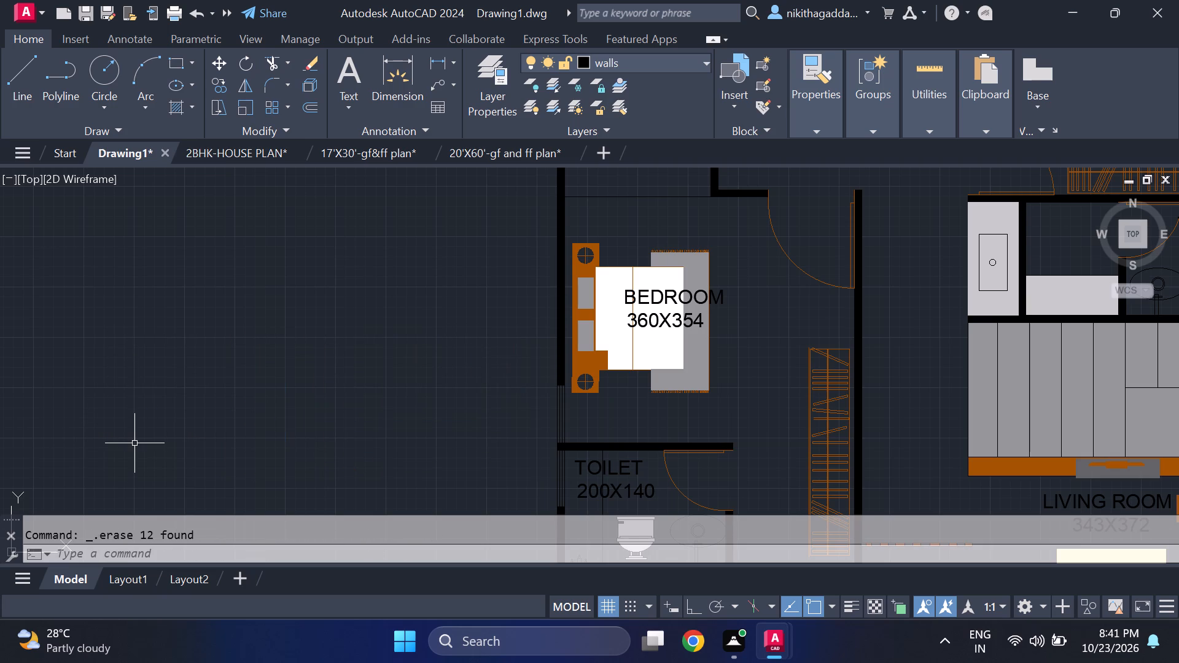
Draw a horizontal line about 38'-8" long from west of the stairs through the upper flight to the end landing, with a short diagonal stroke back.
scroll(406, 255, down, 4)
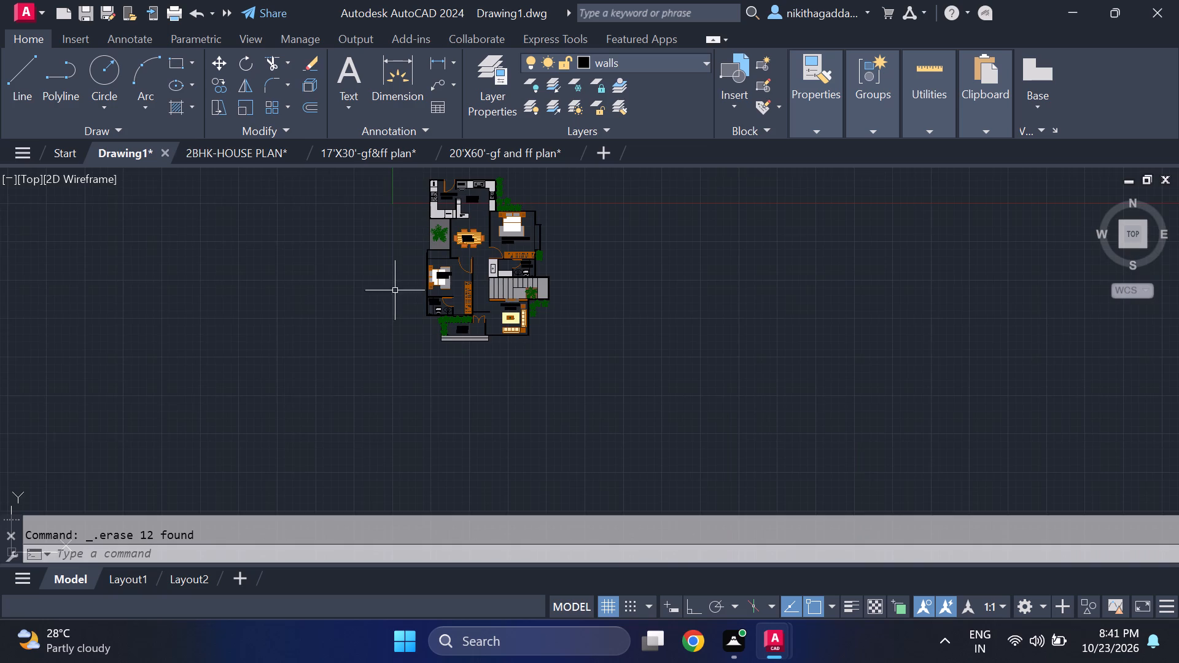
middle_drag(383, 310, 375, 341)
scroll(373, 234, up, 3)
middle_drag(687, 310, 305, 211)
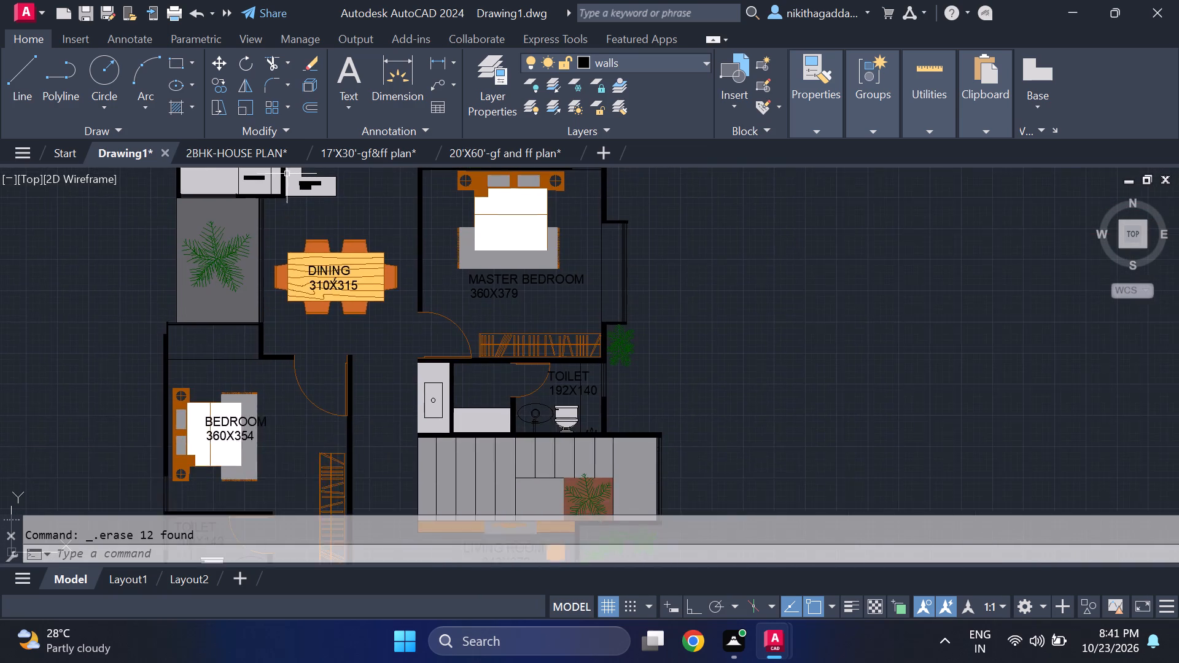
scroll(303, 174, down, 2)
scroll(410, 292, up, 3)
middle_drag(422, 298, 539, 231)
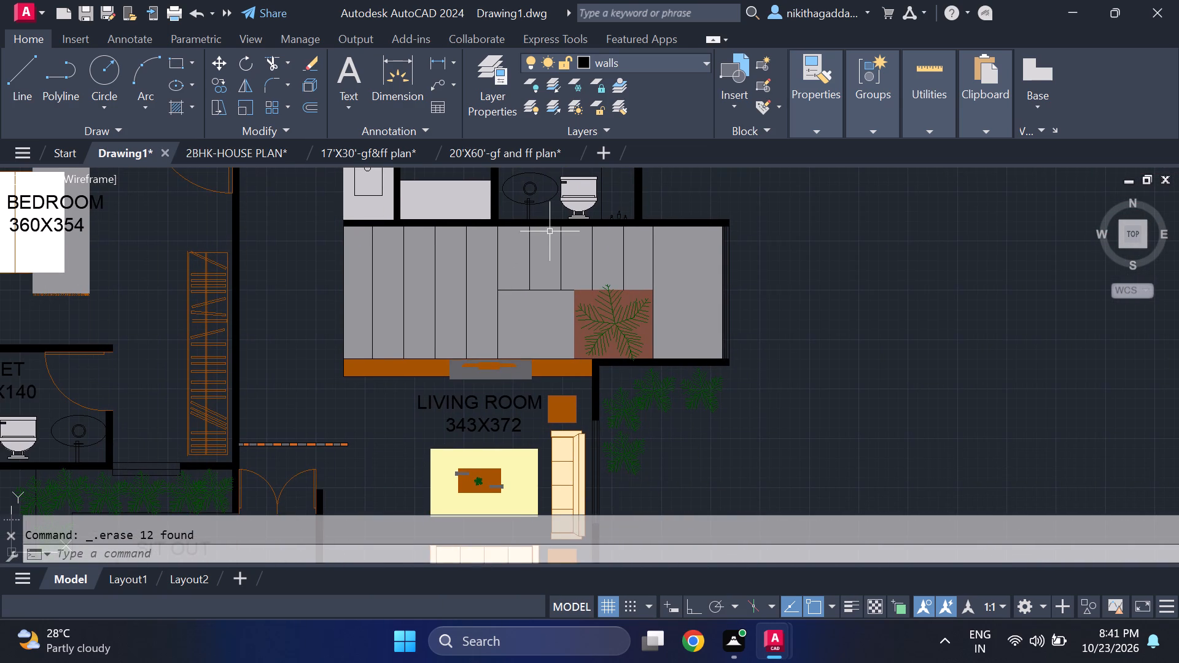
middle_drag(610, 280, 802, 277)
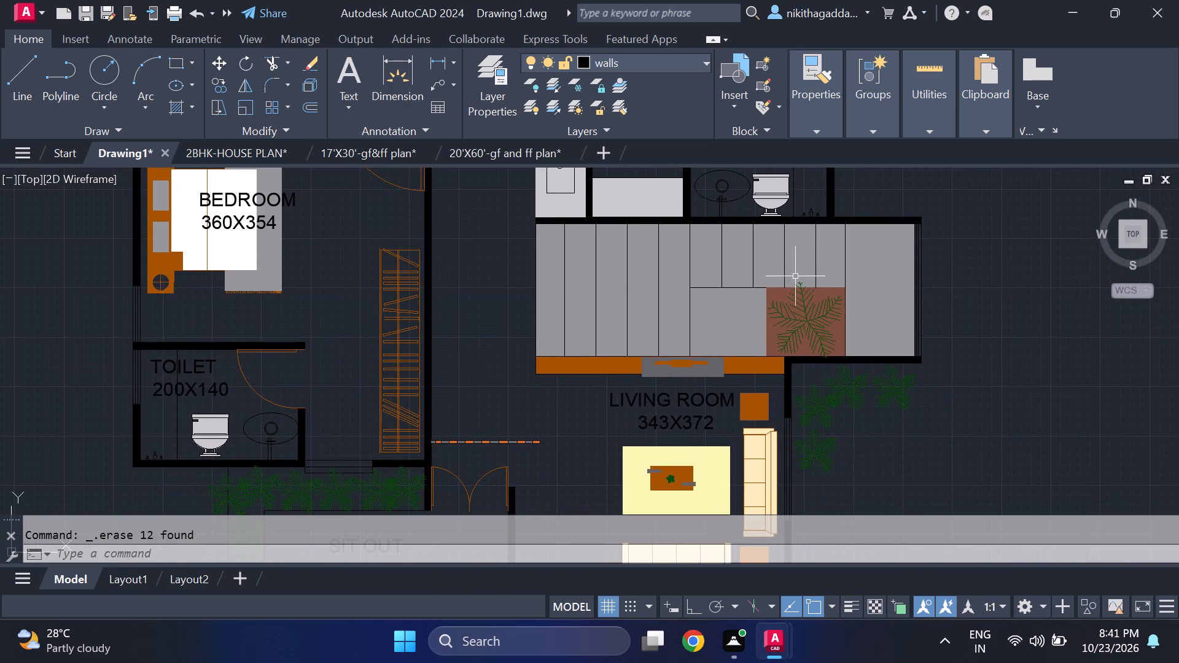
scroll(782, 271, up, 1)
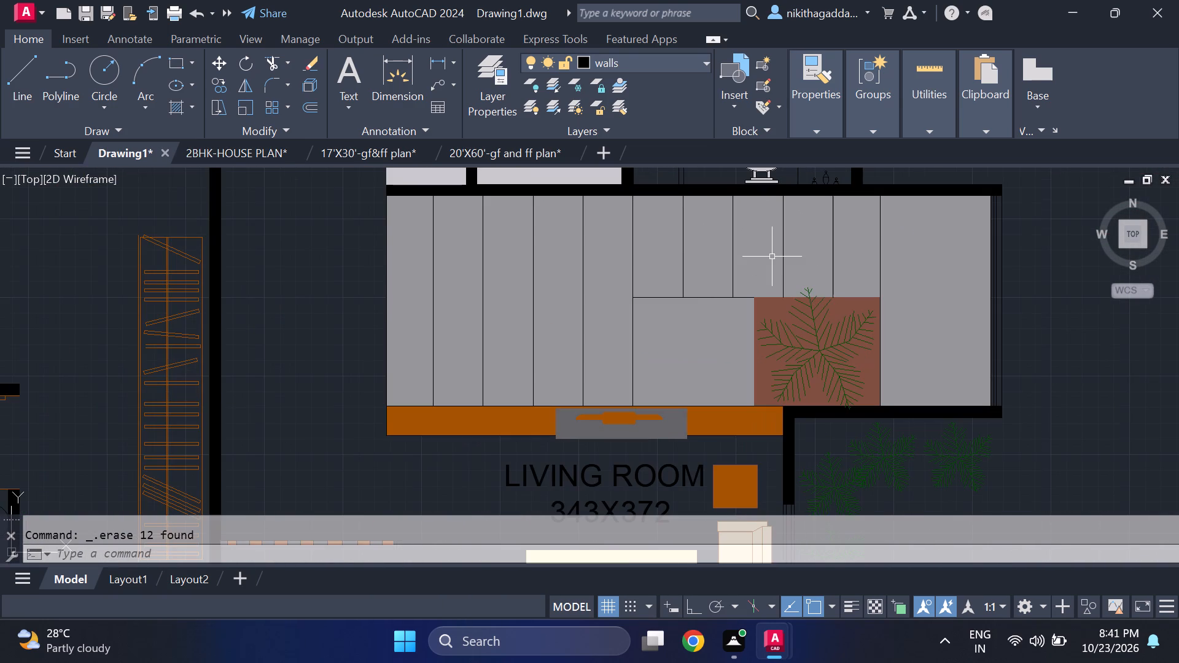
middle_drag(772, 257, 792, 304)
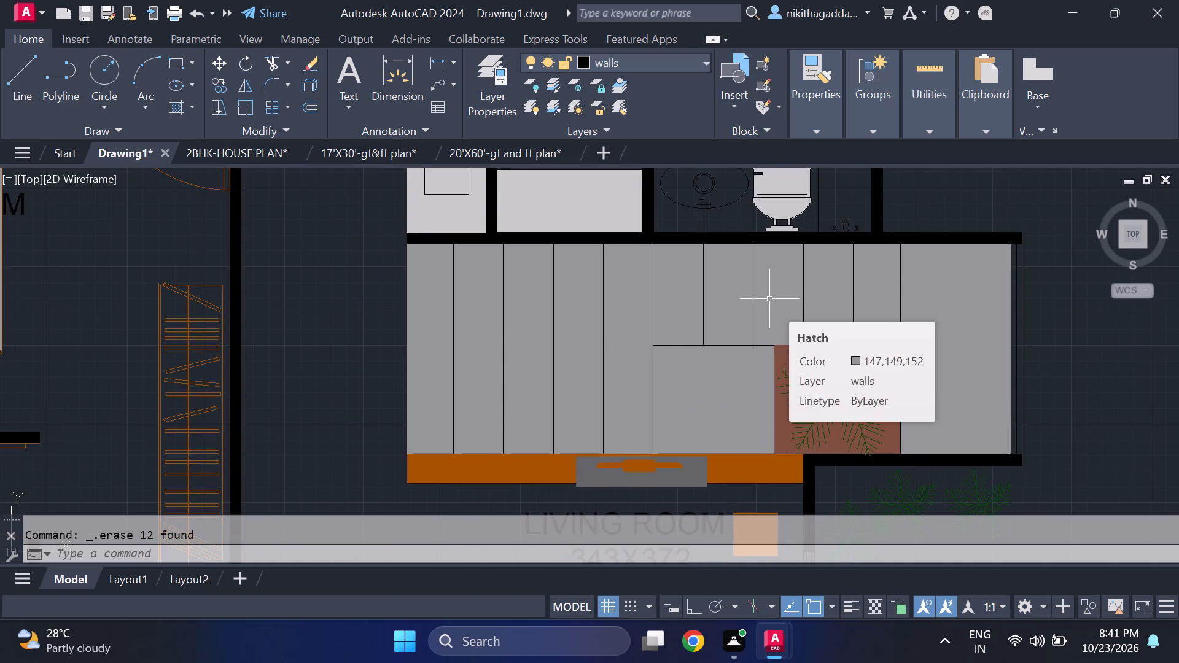
key(l)
key(Return)
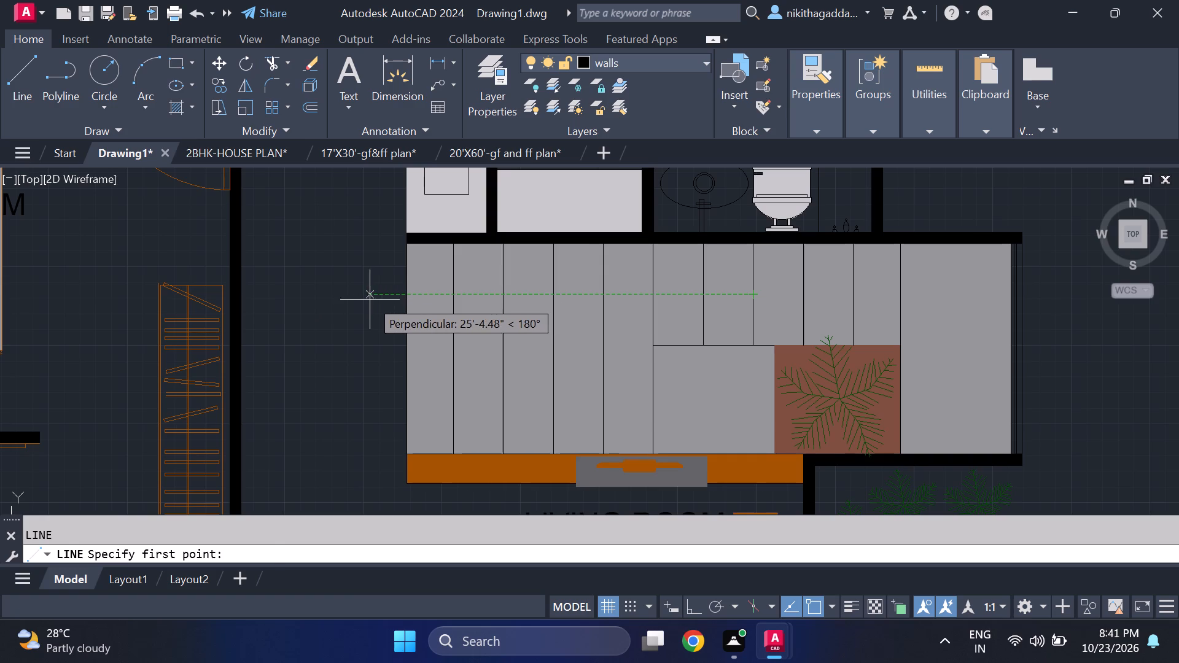
click(370, 300)
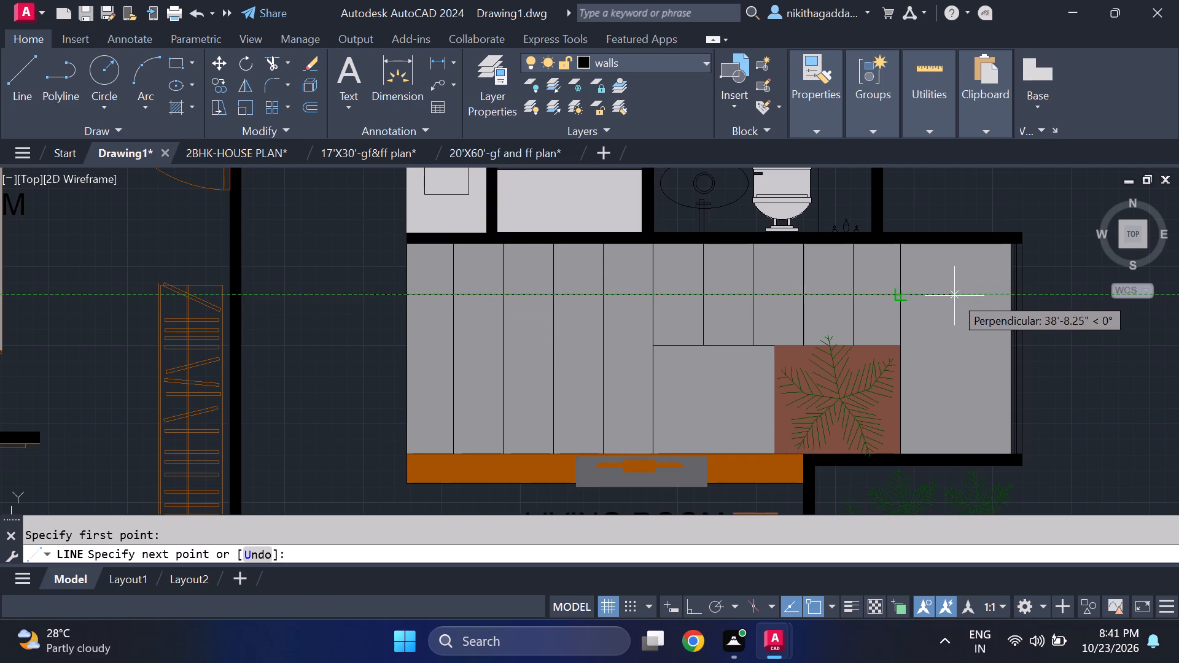
click(954, 296)
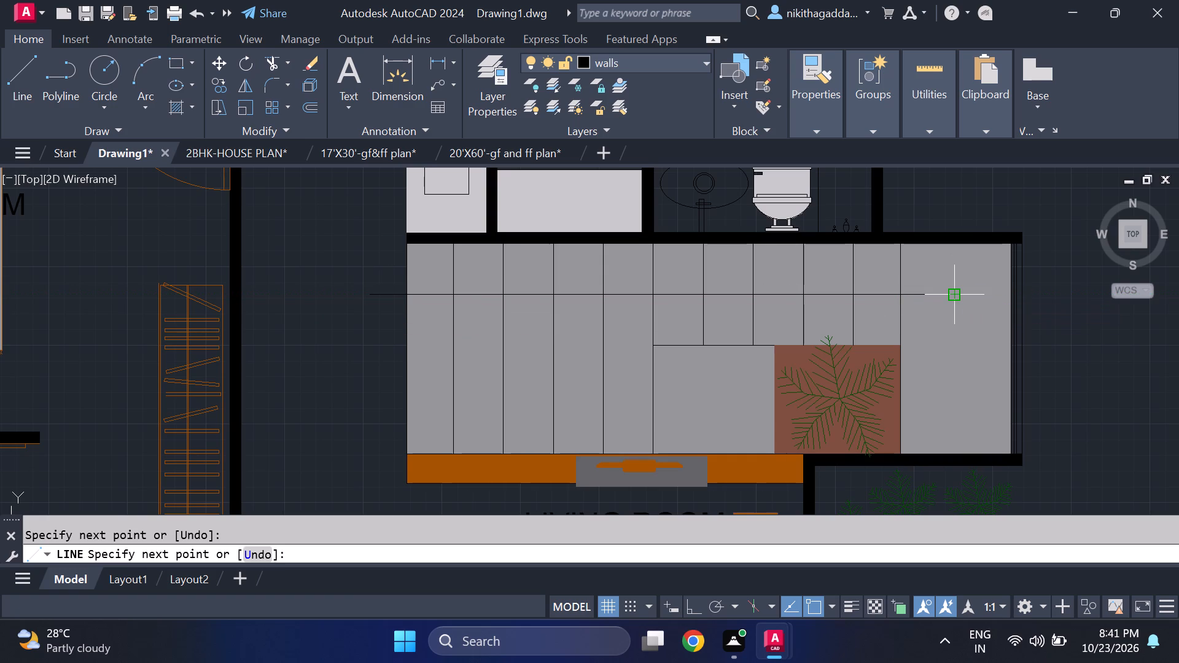
scroll(947, 293, up, 1)
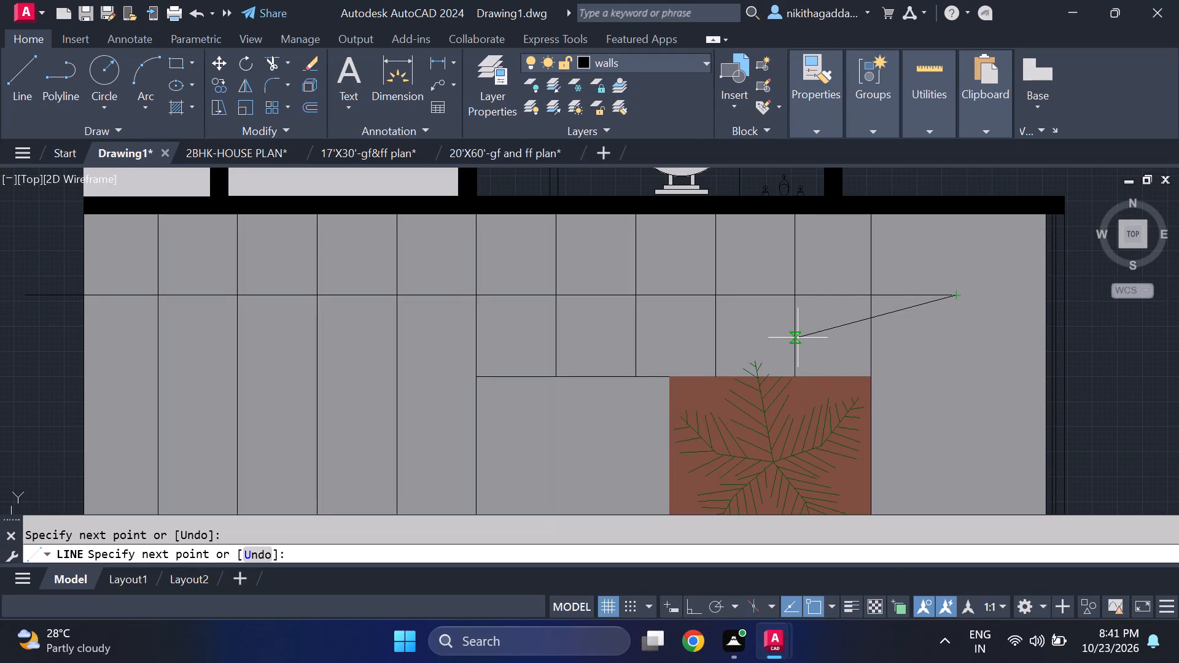
click(795, 341)
scroll(1024, 245, down, 1)
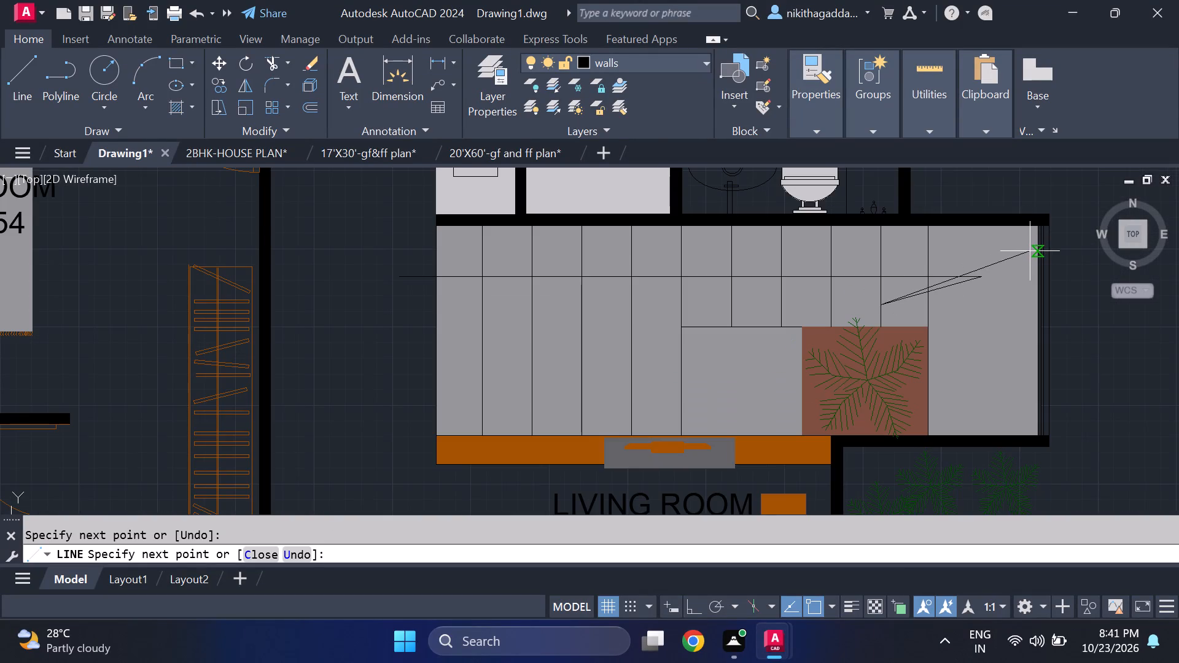
key(Escape)
Copy the kitchen's FRIDGE label to the passage just west of the staircase, near the start of the direction line.
scroll(1007, 266, down, 3)
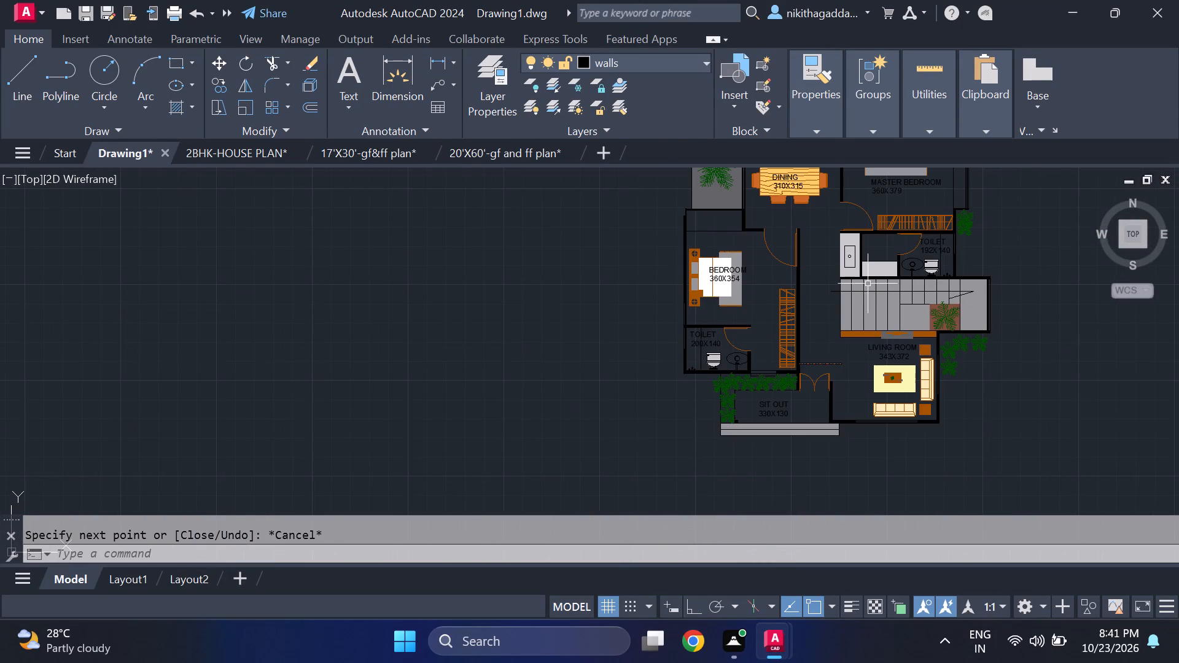
scroll(866, 284, up, 3)
middle_drag(865, 314, 866, 336)
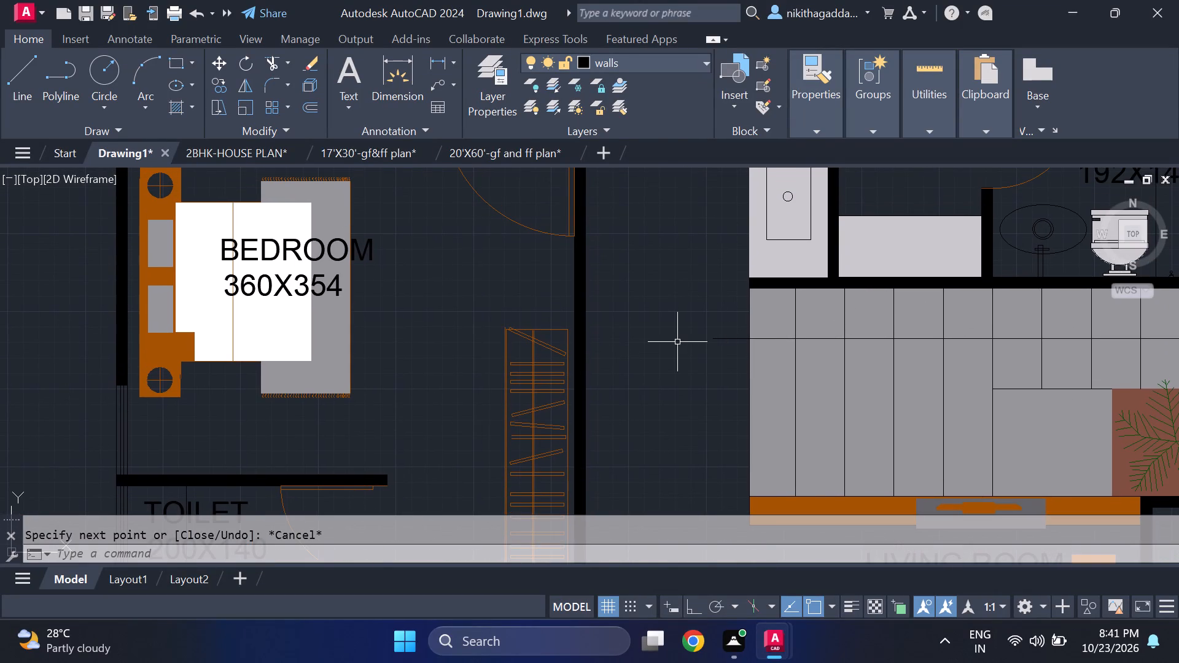
scroll(636, 339, down, 4)
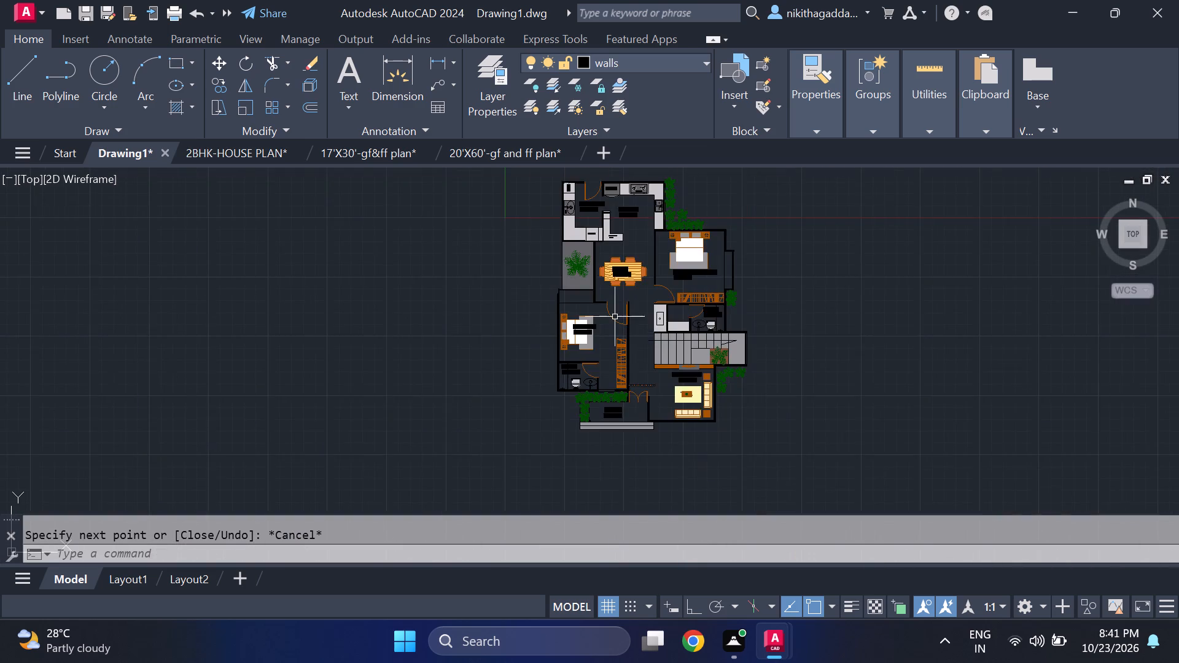
scroll(610, 314, up, 3)
middle_drag(613, 298, 646, 394)
scroll(646, 394, down, 2)
scroll(621, 266, up, 1)
middle_drag(628, 277, 636, 341)
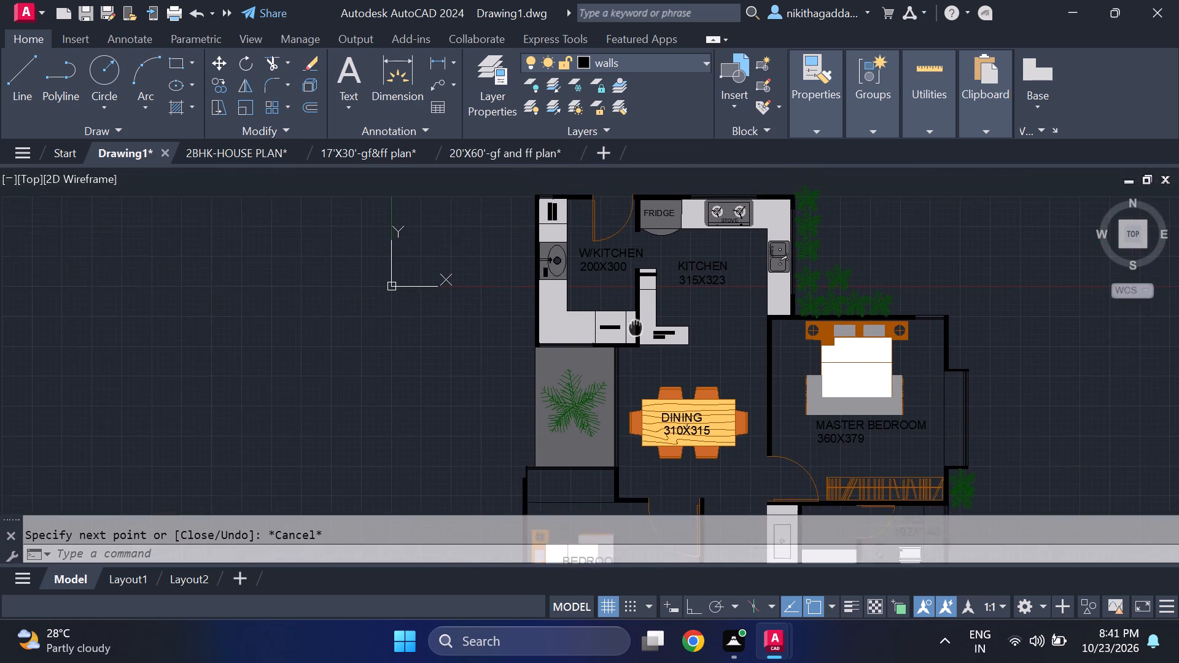
middle_drag(636, 341, 632, 345)
scroll(621, 337, up, 2)
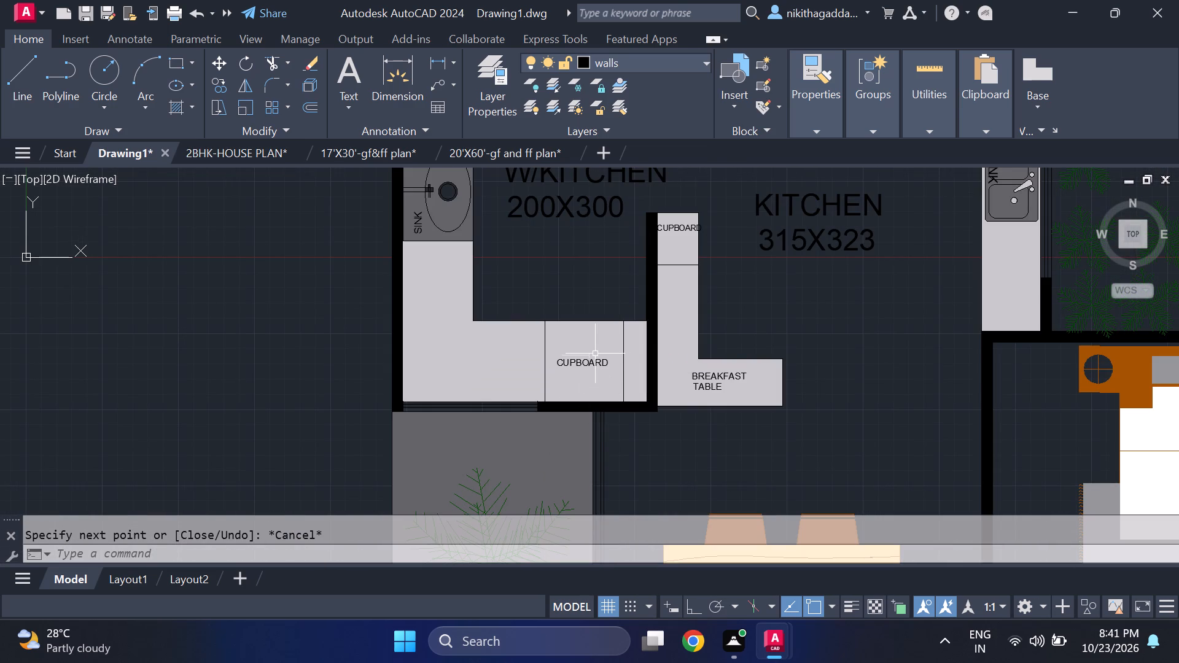
scroll(604, 335, down, 2)
scroll(648, 227, up, 2)
click(648, 227)
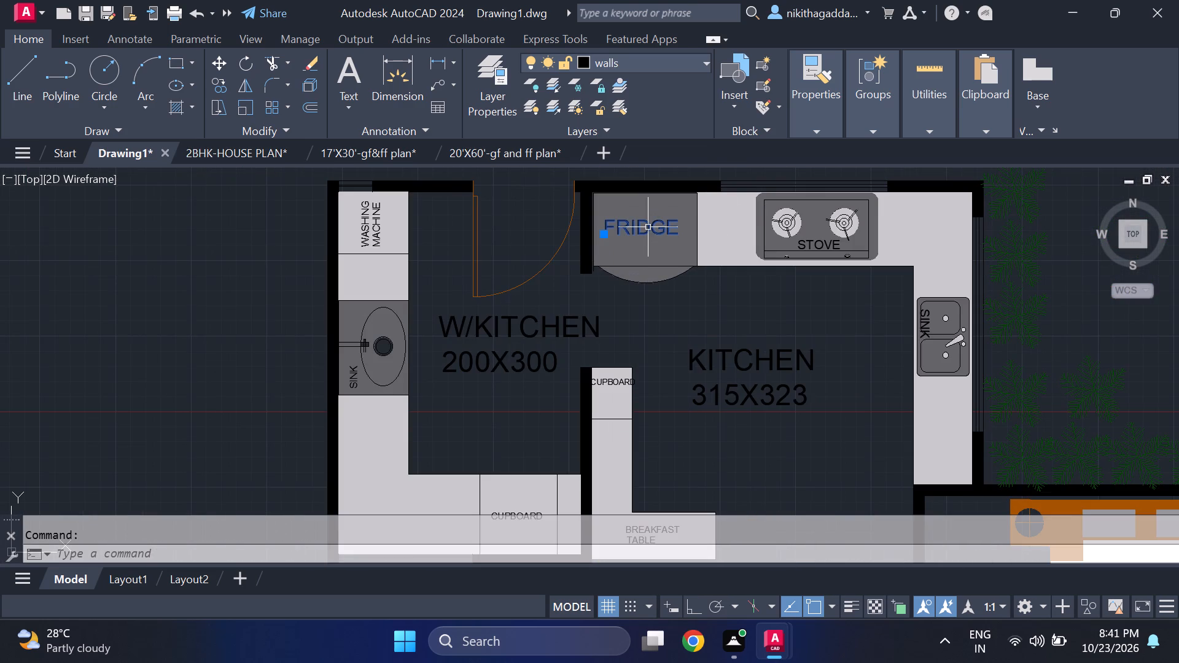
text(CO)
key(Return)
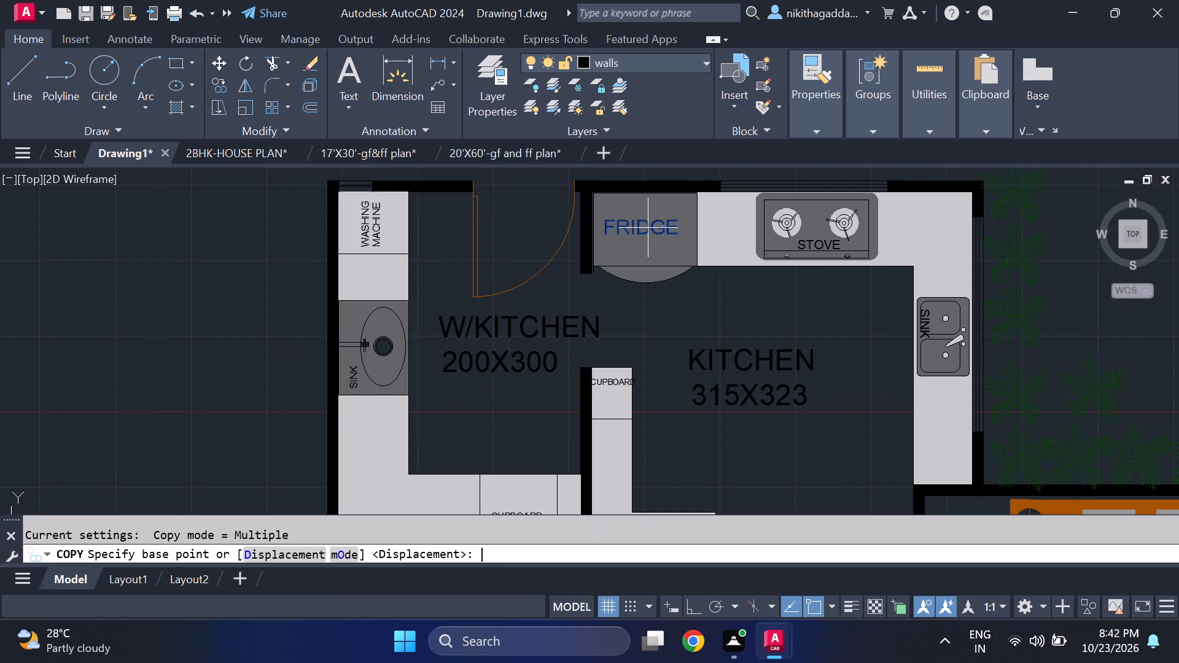
click(613, 229)
scroll(681, 355, down, 4)
middle_drag(718, 441, 596, 255)
scroll(603, 269, up, 2)
middle_drag(618, 338, 642, 422)
scroll(644, 422, up, 1)
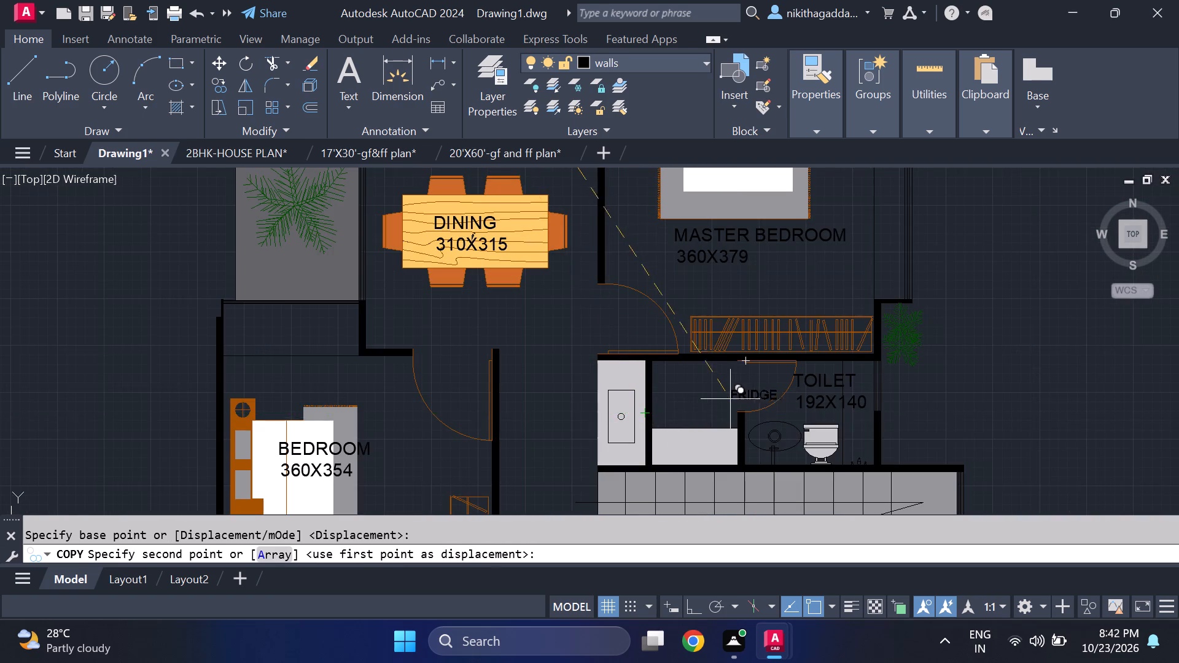
scroll(730, 399, up, 1)
middle_drag(579, 370, 698, 543)
middle_drag(705, 291, 796, 502)
scroll(785, 463, down, 3)
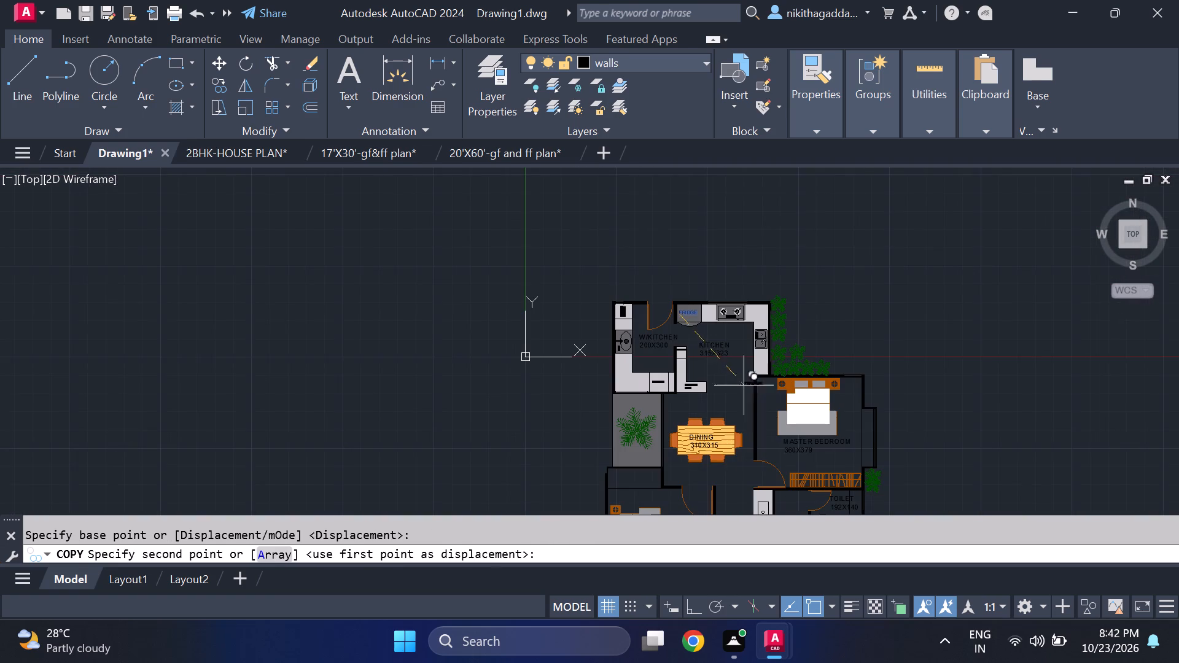
middle_click(745, 351)
middle_drag(744, 343, 719, 245)
scroll(744, 343, up, 1)
middle_drag(761, 414, 736, 266)
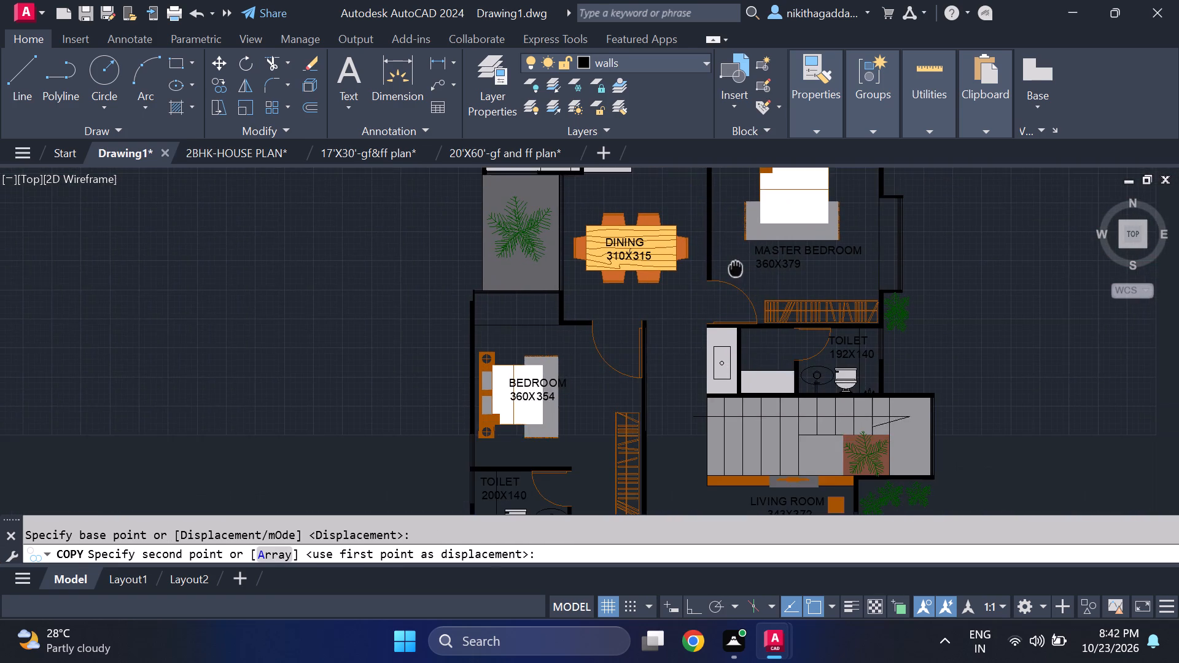
middle_drag(736, 266, 735, 265)
scroll(707, 367, up, 1)
scroll(649, 385, up, 2)
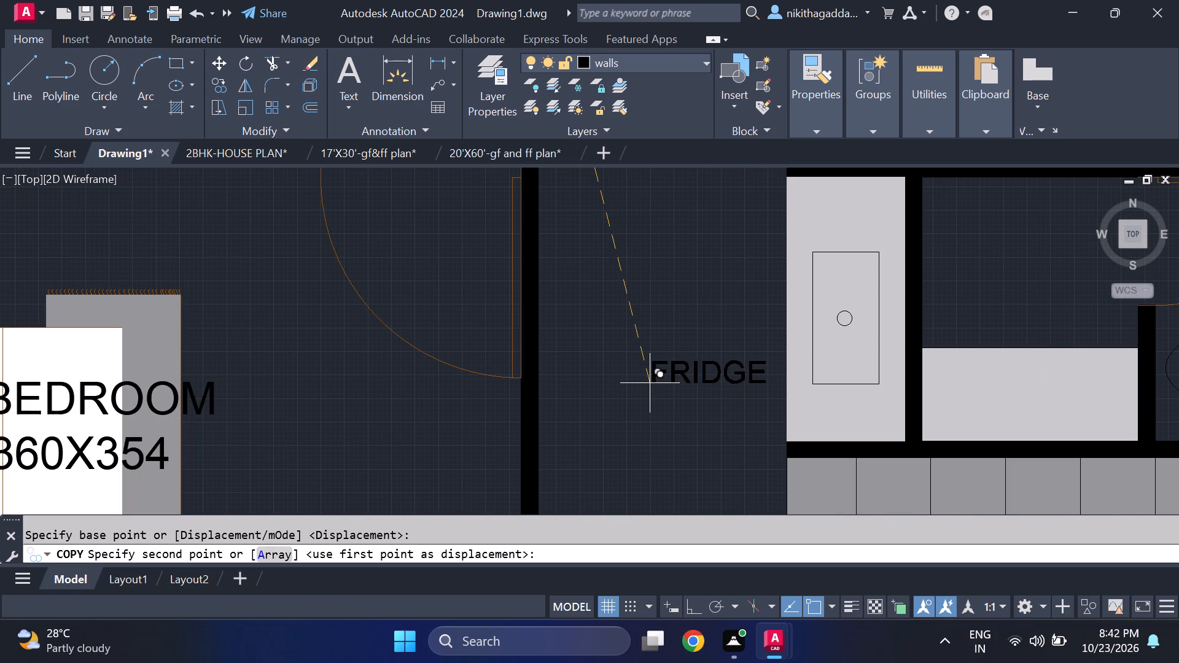
scroll(650, 373, down, 4)
scroll(636, 352, up, 3)
scroll(672, 382, down, 3)
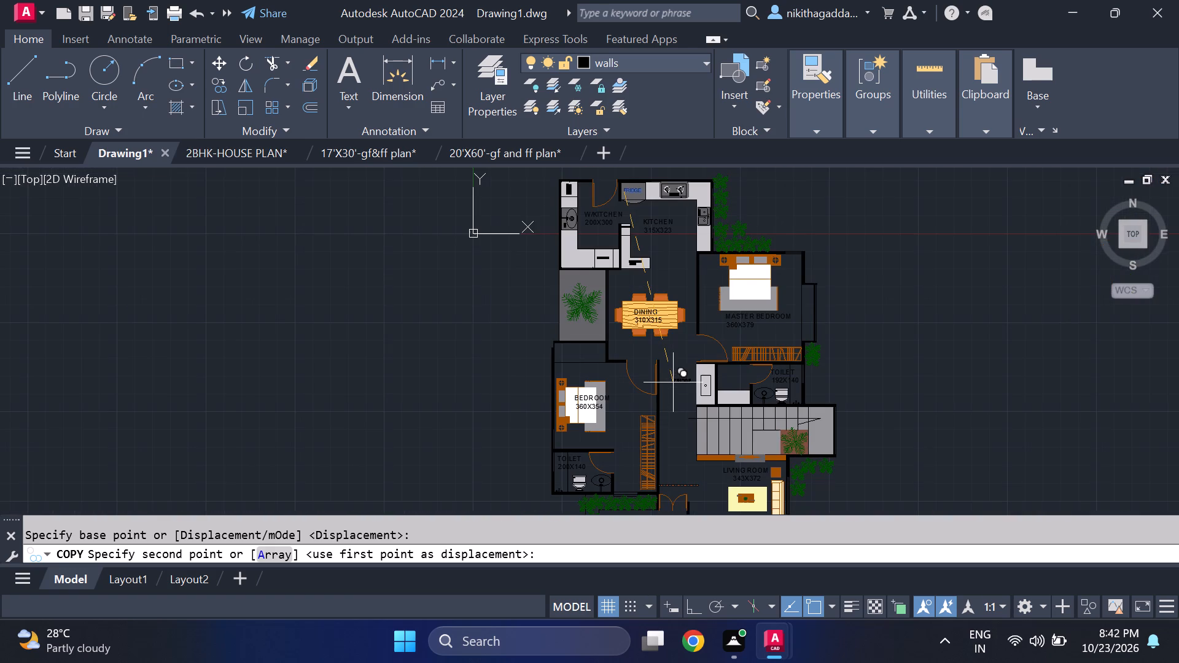
scroll(673, 382, up, 1)
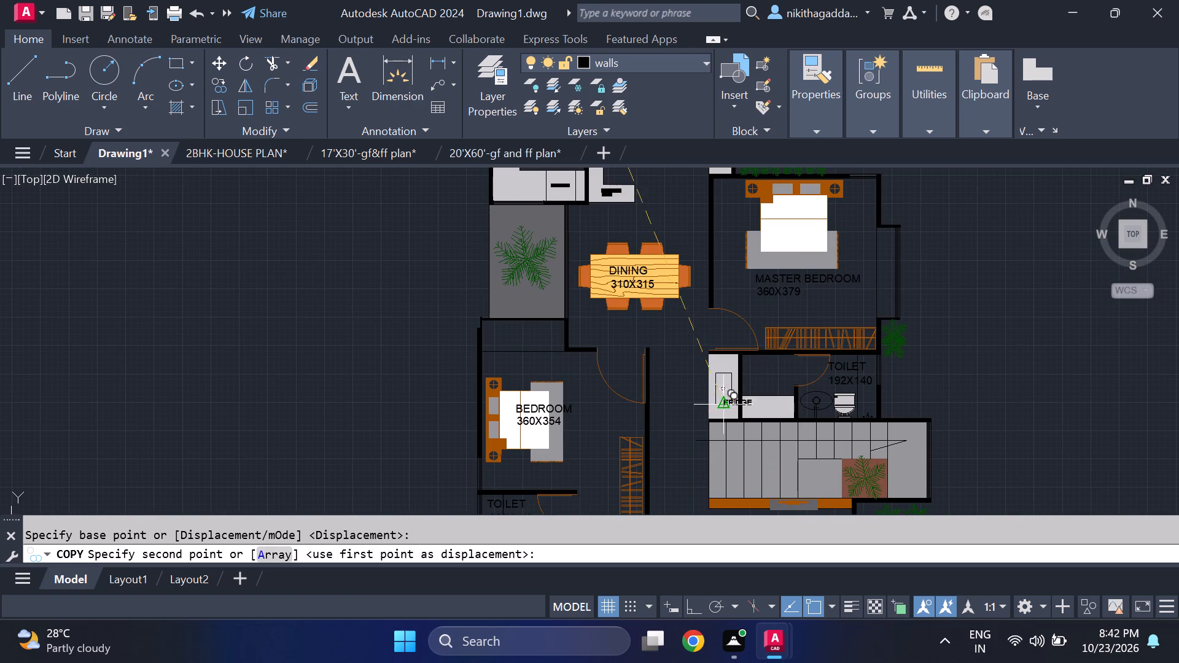
scroll(707, 390, up, 2)
scroll(617, 381, down, 3)
middle_drag(633, 465, 637, 452)
scroll(625, 413, up, 3)
click(618, 365)
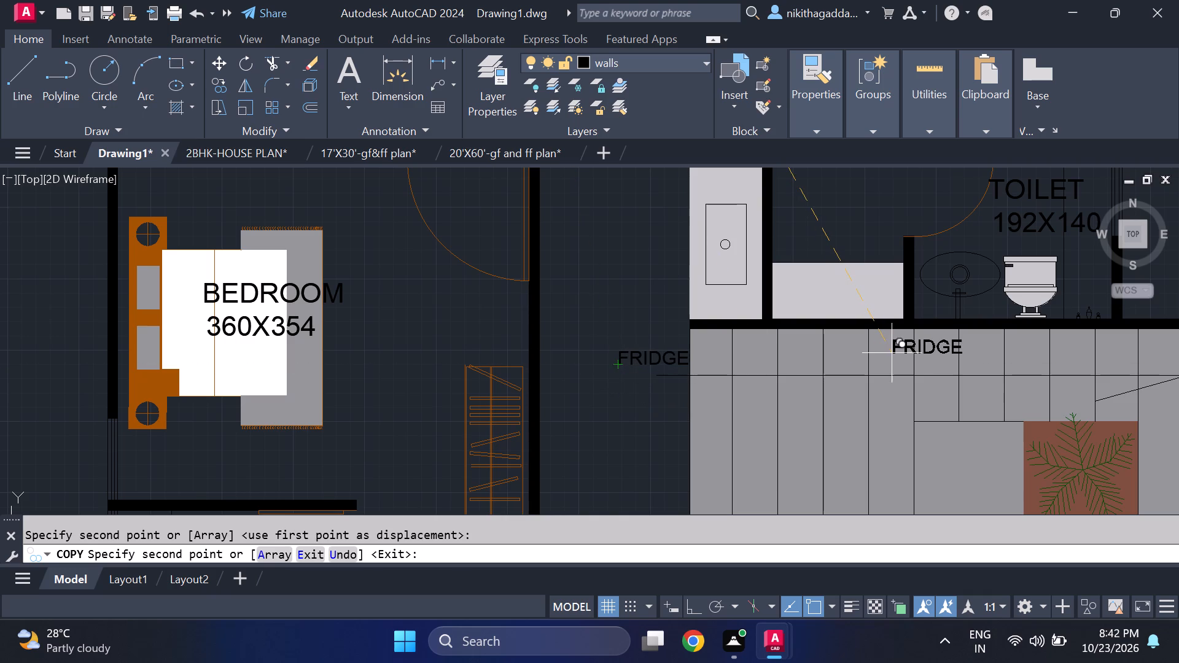
key(Escape)
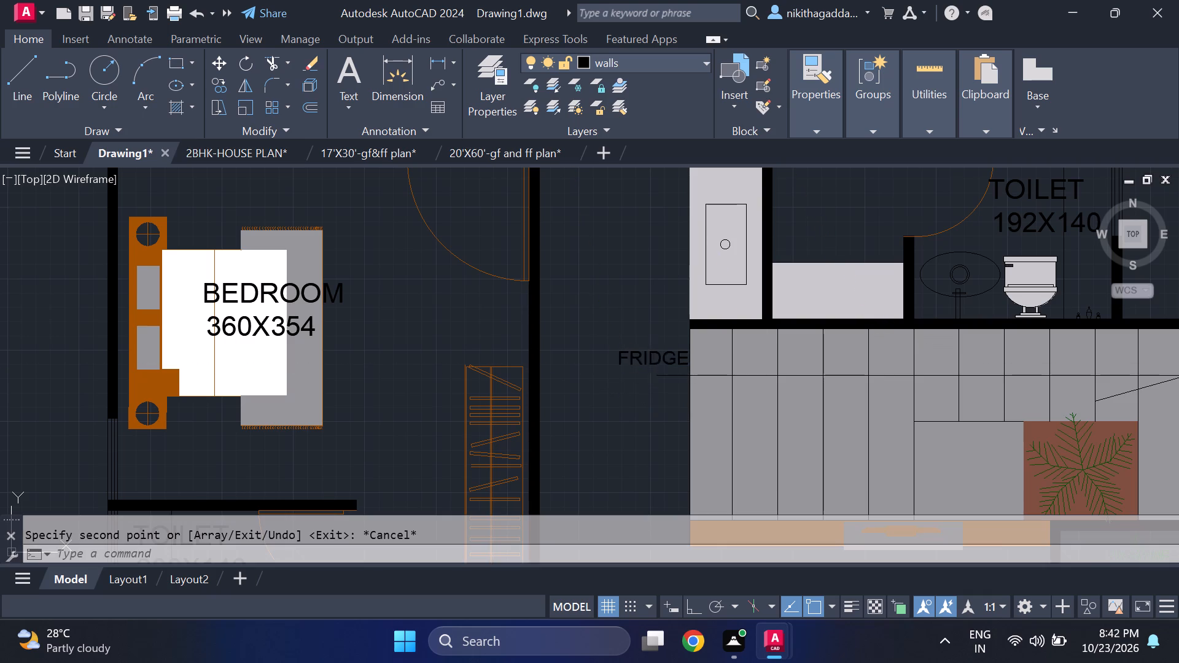
Change the copied FRIDGE label west of the staircase to read UP.
double_click(651, 355)
key(Delete)
text(UP)
key(Return)
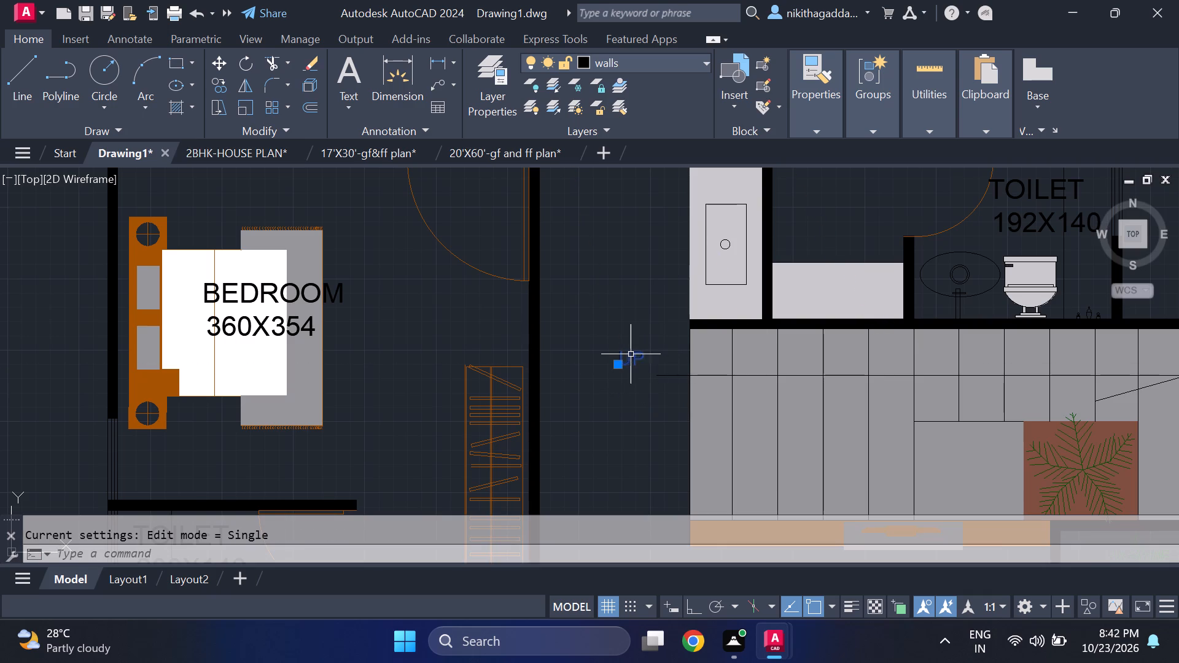
Move the UP label east so it sits just above the west end of the stair direction line.
click(631, 354)
key(m)
key(Return)
scroll(630, 357, up, 2)
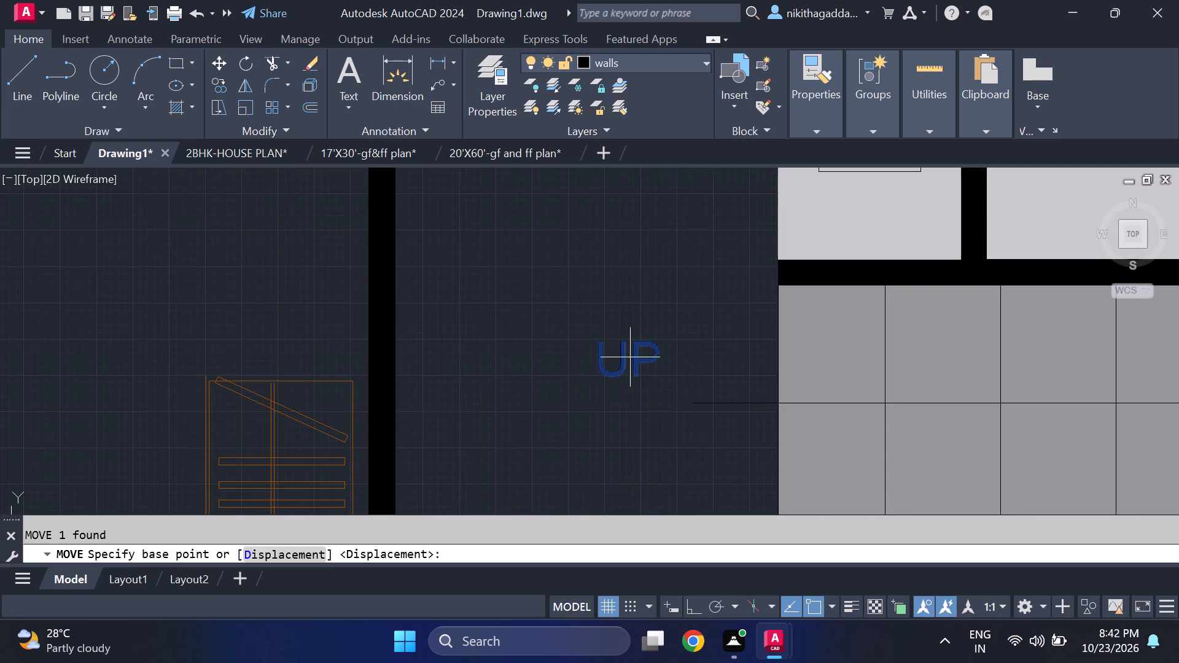
click(593, 381)
click(680, 387)
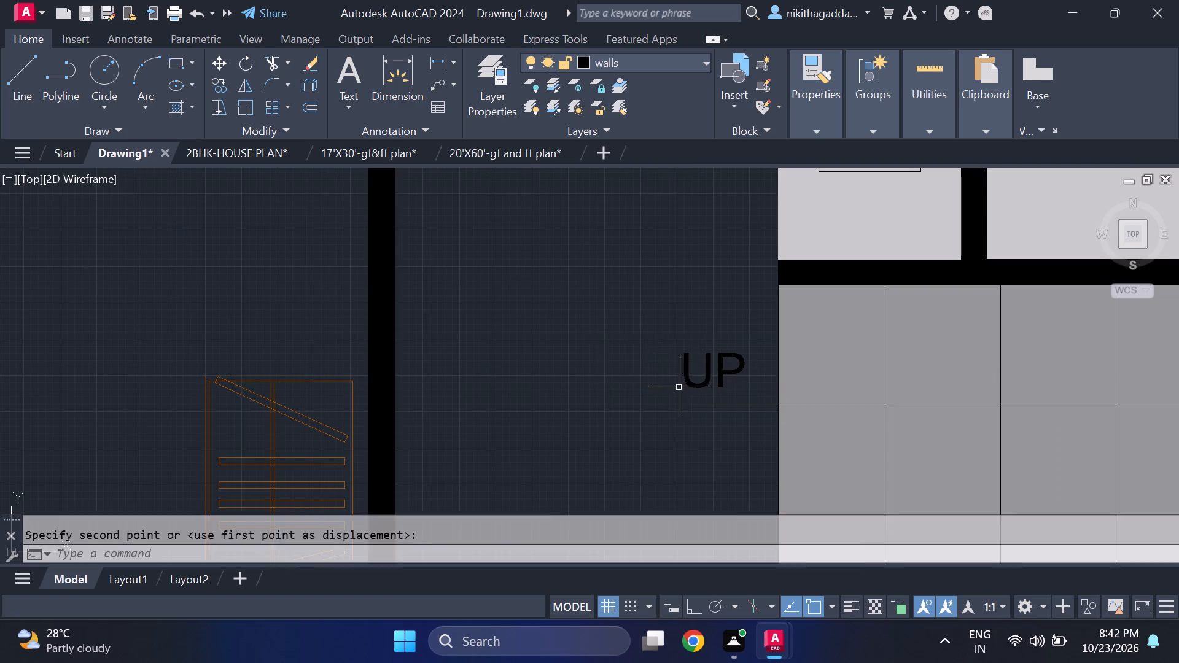
Look over the whole floor plan, from the staircase and living room up to the kitchens.
scroll(666, 378, down, 3)
scroll(622, 438, down, 1)
middle_drag(669, 490, 691, 372)
scroll(701, 373, down, 1)
middle_drag(718, 330, 729, 358)
scroll(730, 358, up, 1)
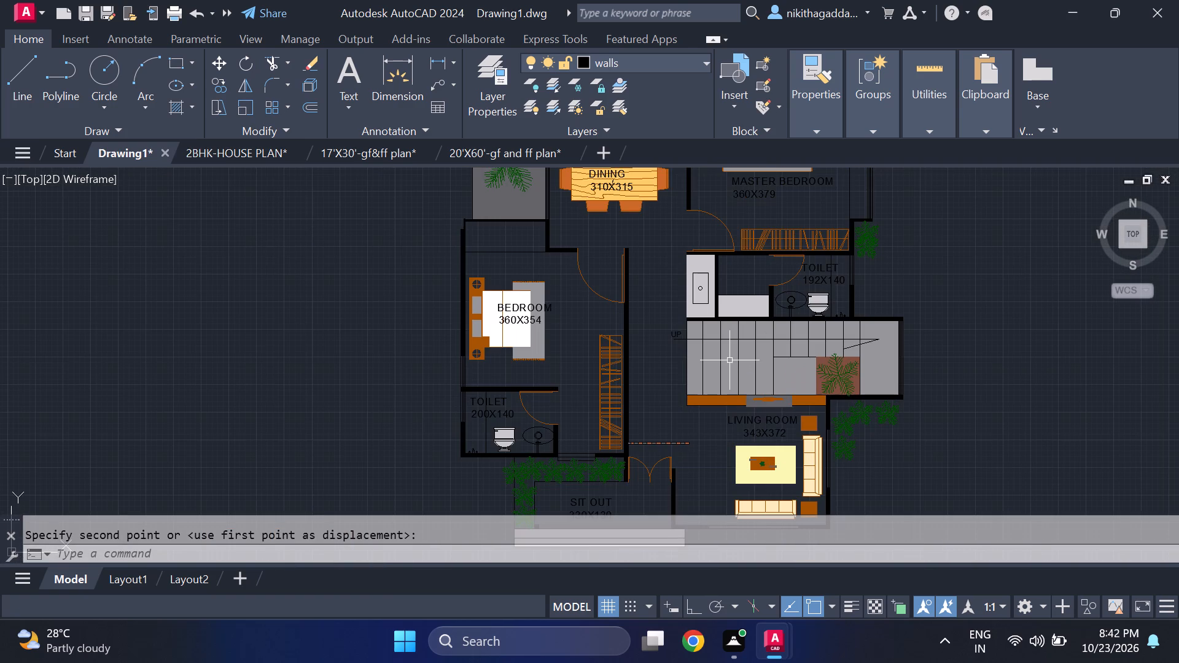
middle_click(759, 395)
middle_drag(759, 395, 768, 432)
middle_drag(631, 346, 649, 363)
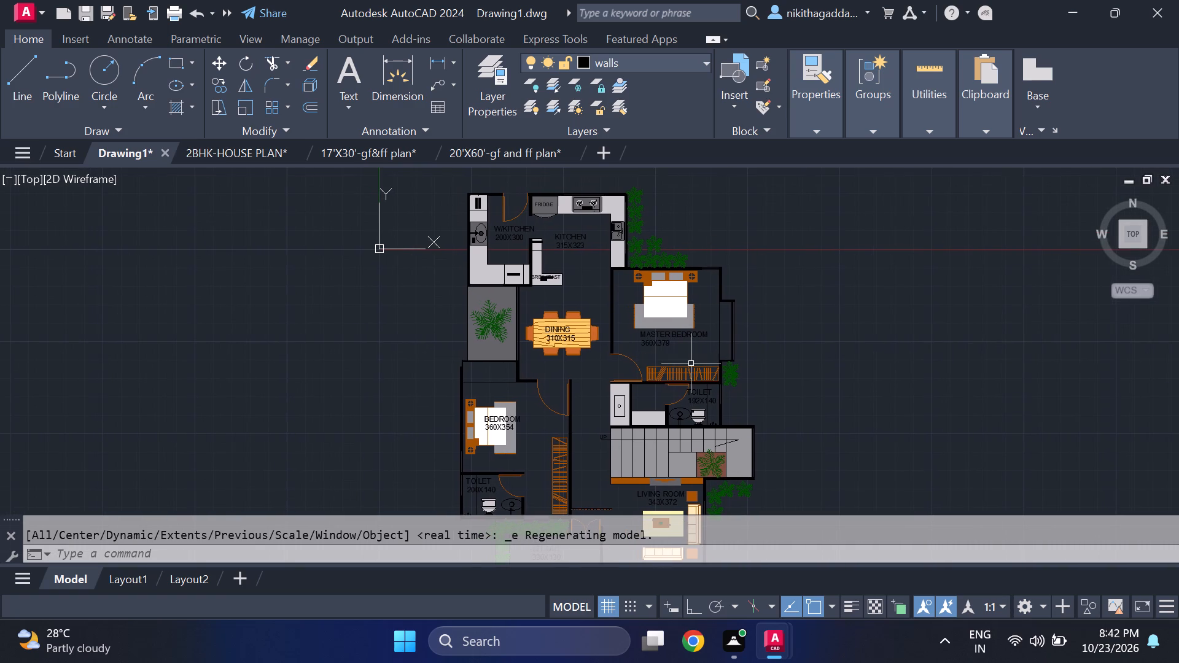
scroll(605, 364, down, 1)
scroll(597, 367, up, 1)
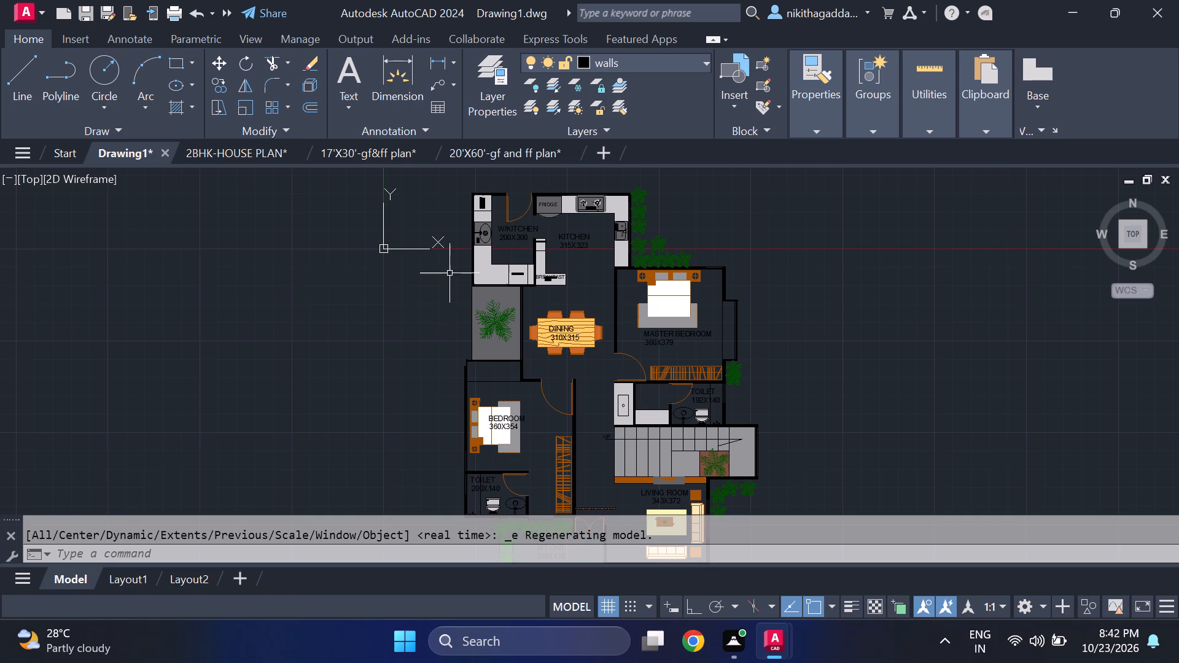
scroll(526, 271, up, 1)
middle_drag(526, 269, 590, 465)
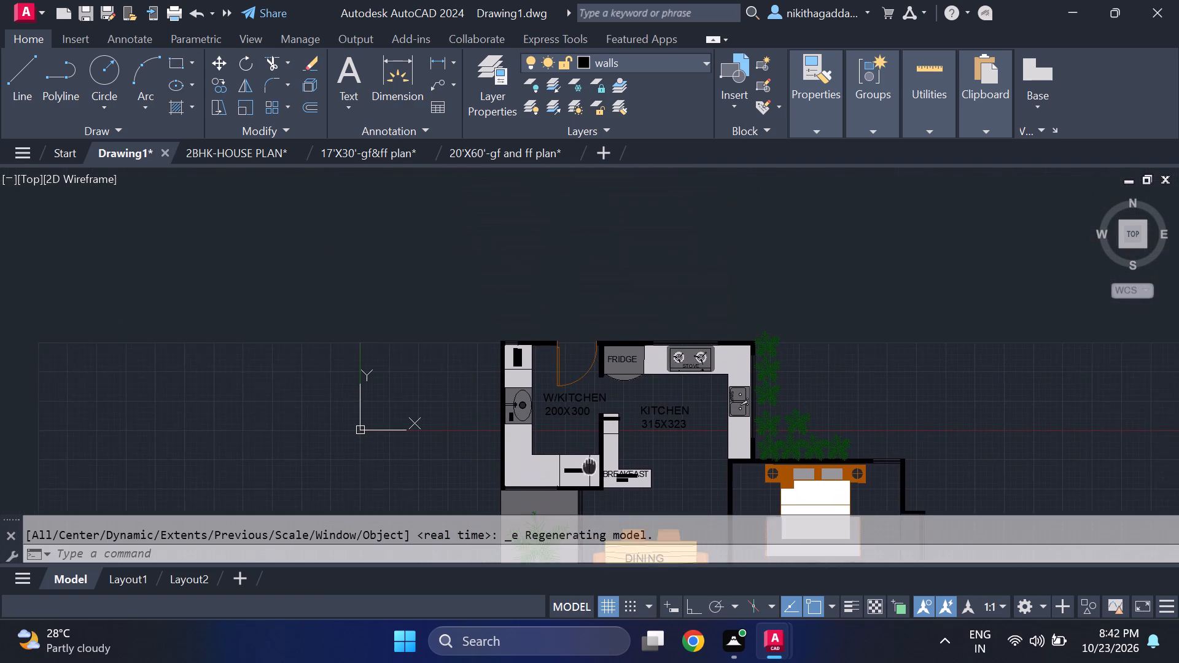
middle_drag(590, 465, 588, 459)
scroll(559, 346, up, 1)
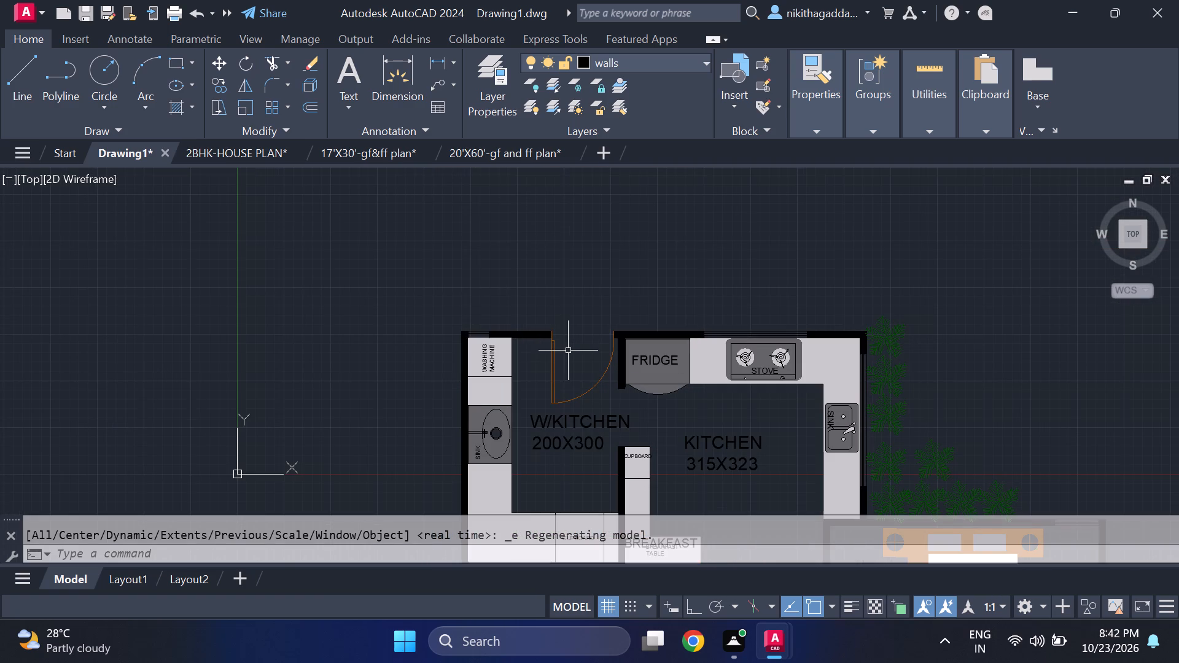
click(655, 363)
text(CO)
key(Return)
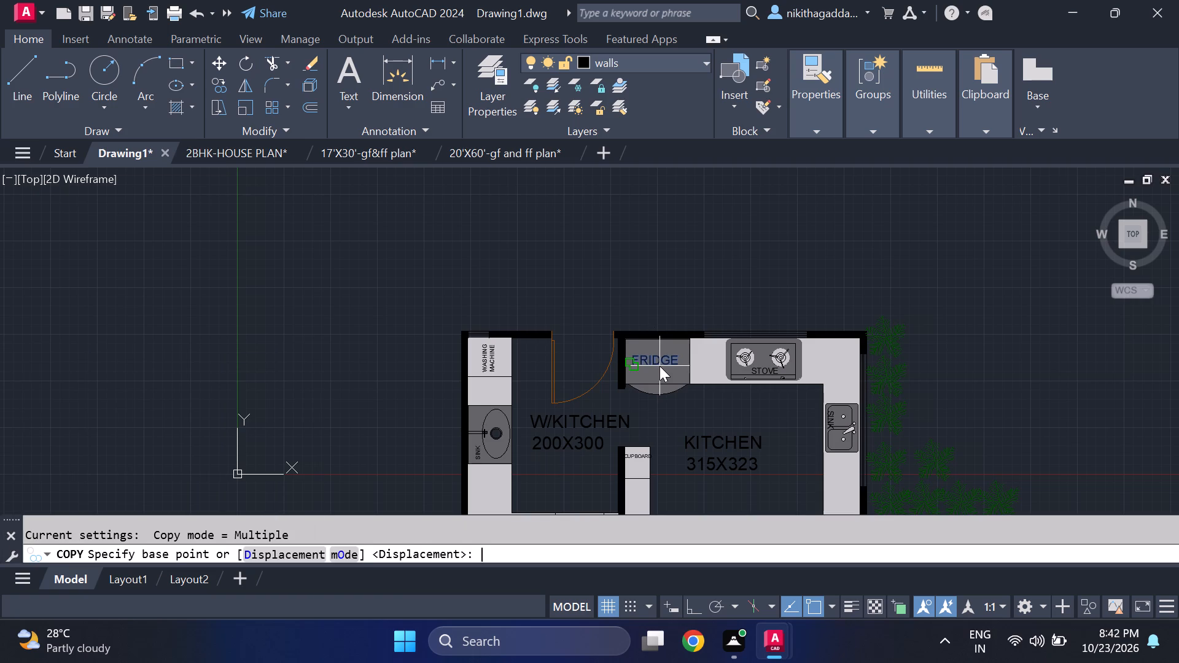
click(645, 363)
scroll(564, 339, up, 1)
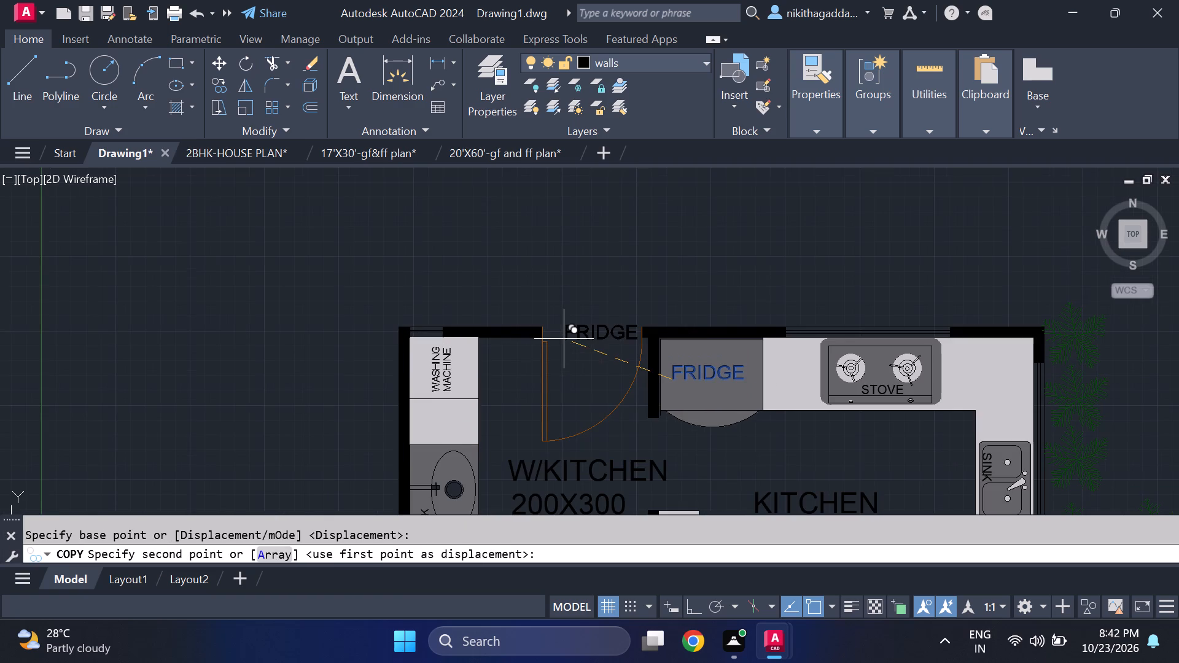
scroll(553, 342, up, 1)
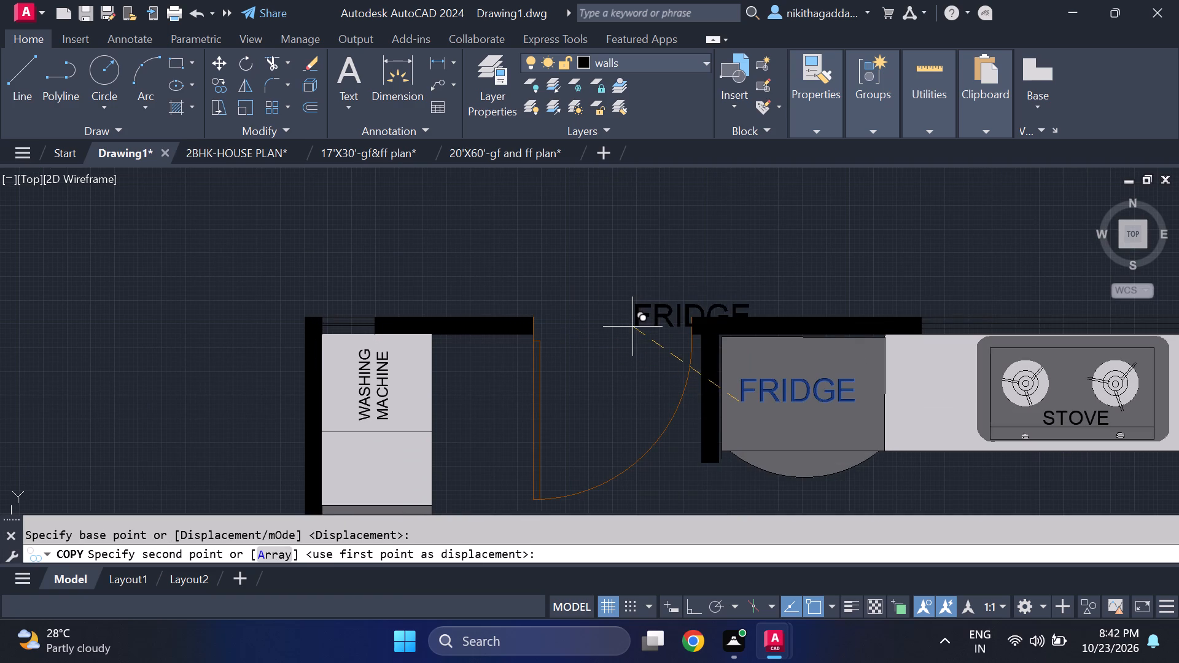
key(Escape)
Draw a three-sided rectangular outline about 17'-5" wide and 5'-7" deep outside the north wall, around the work kitchen door, with Ortho on.
key(l)
key(Return)
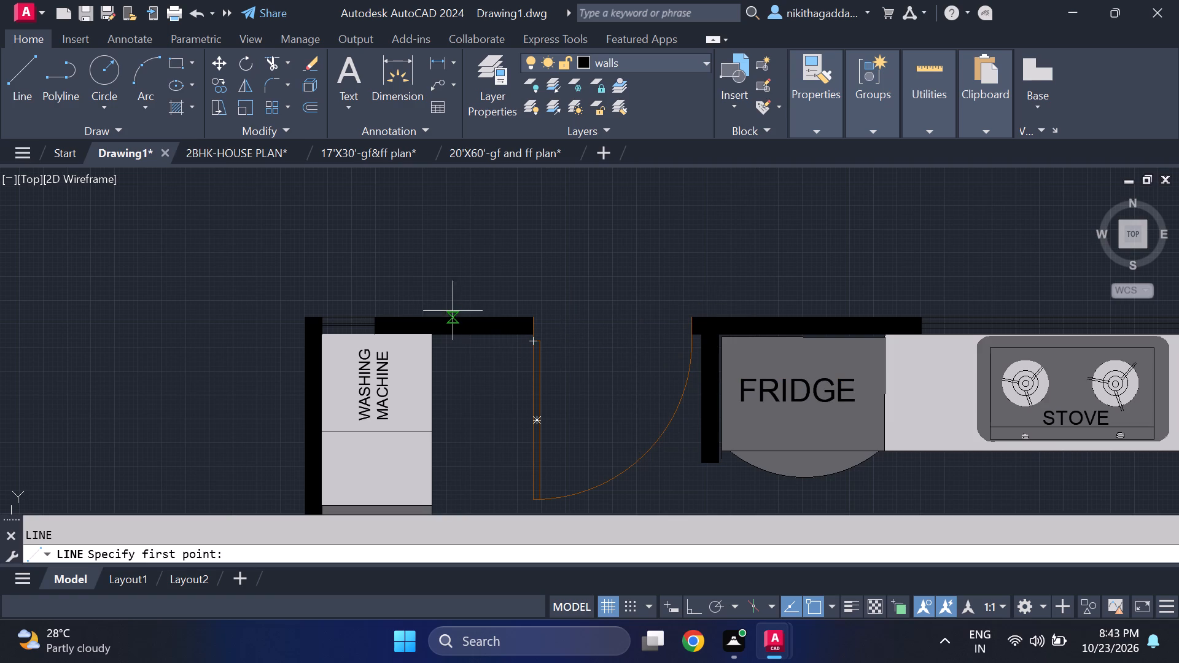
click(352, 314)
middle_drag(368, 207, 368, 213)
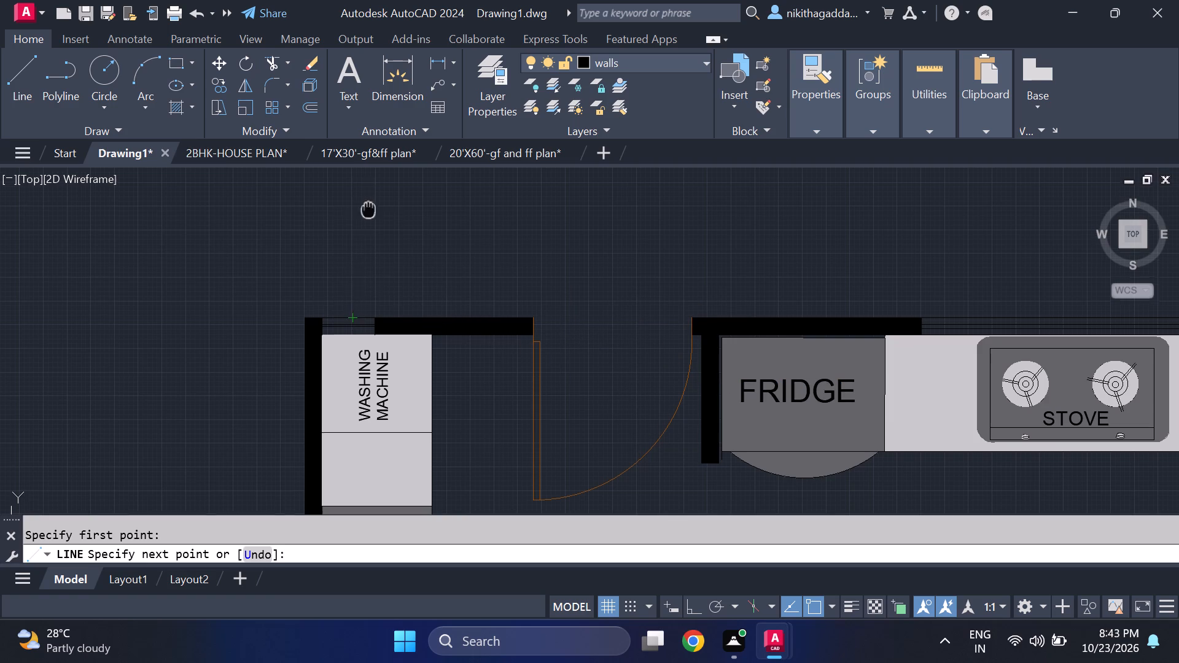
middle_drag(368, 213, 349, 333)
key(F8)
scroll(432, 312, down, 1)
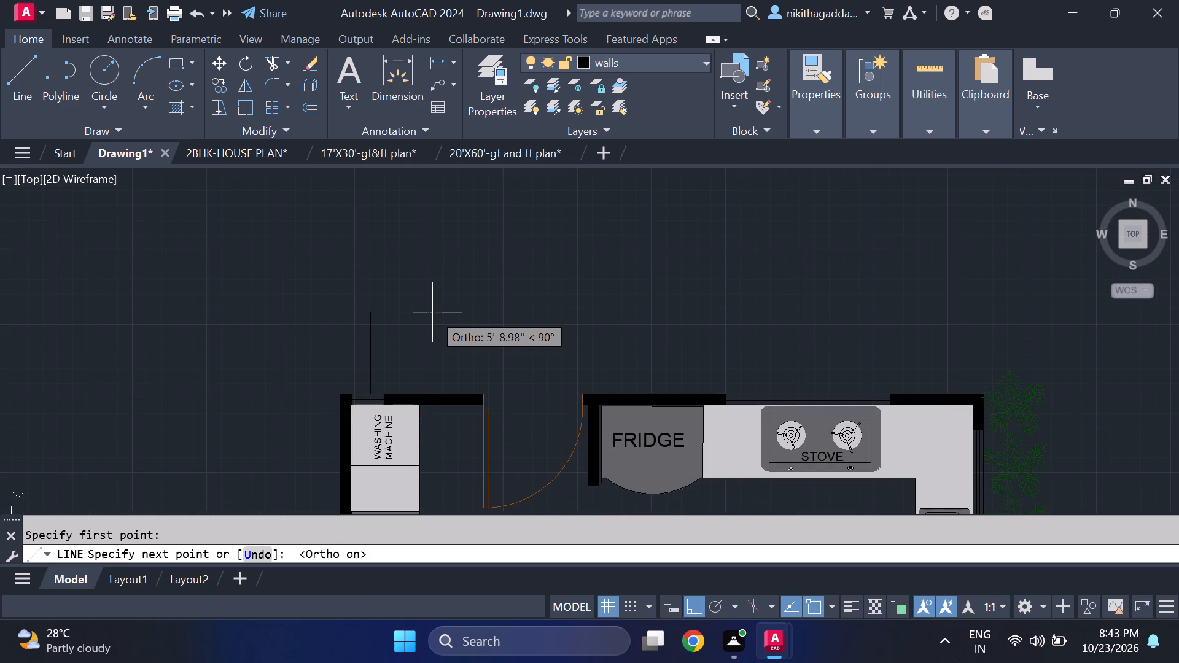
click(380, 314)
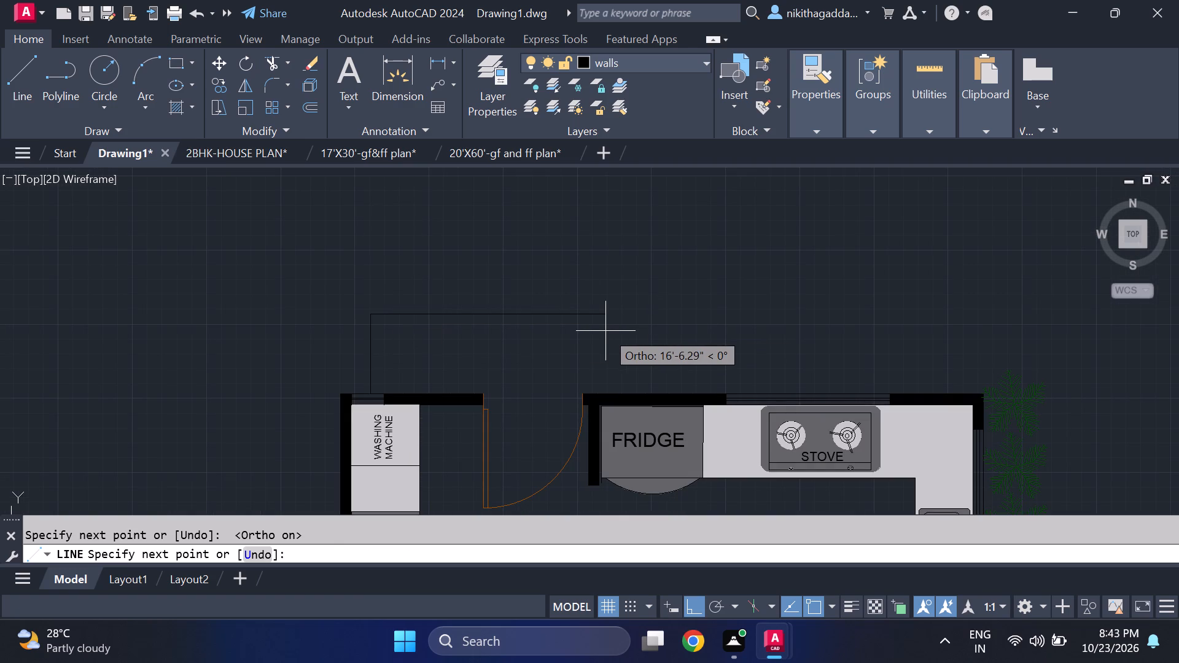
scroll(638, 322, up, 1)
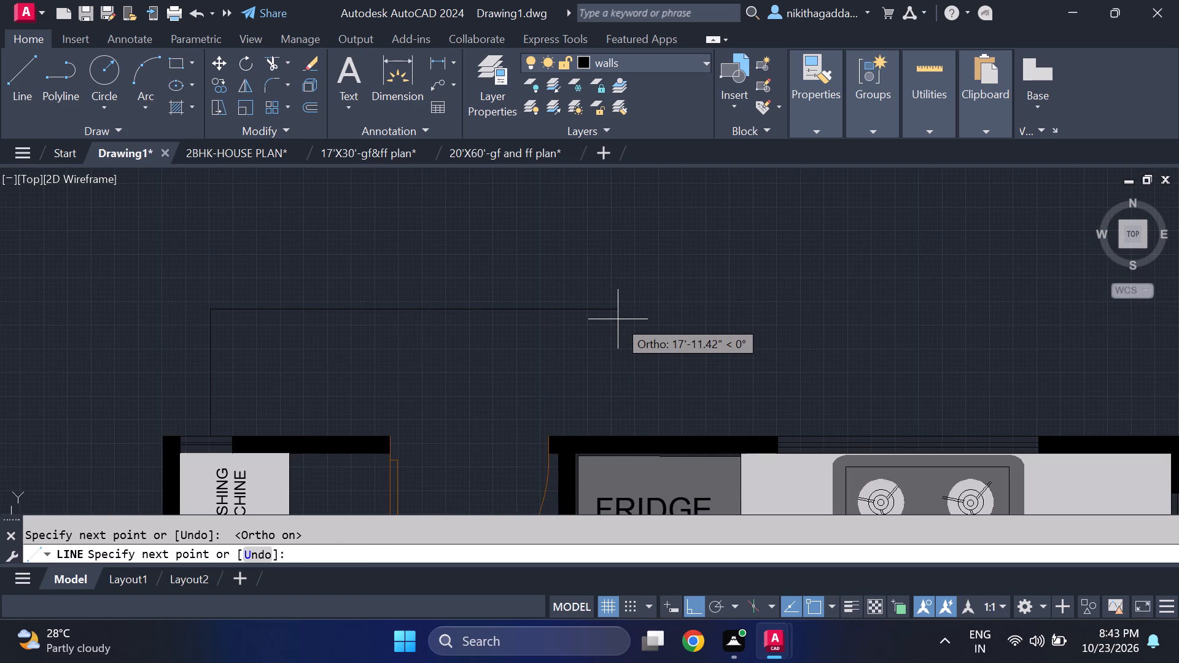
click(605, 319)
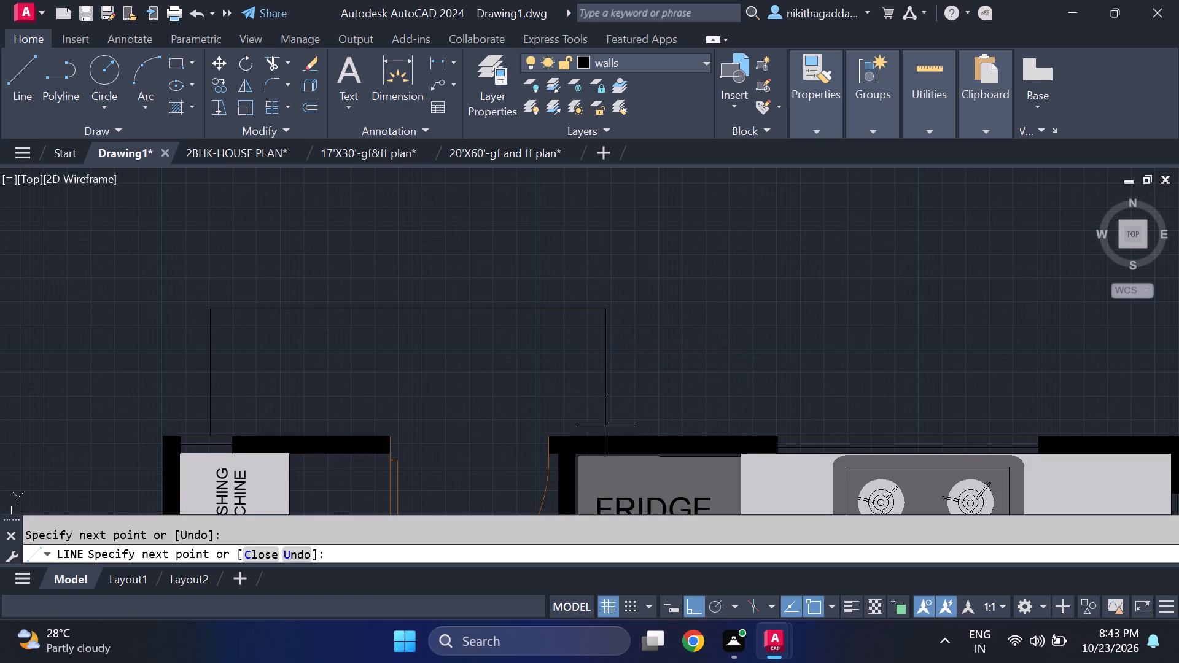
click(605, 432)
scroll(685, 306, down, 3)
key(Return)
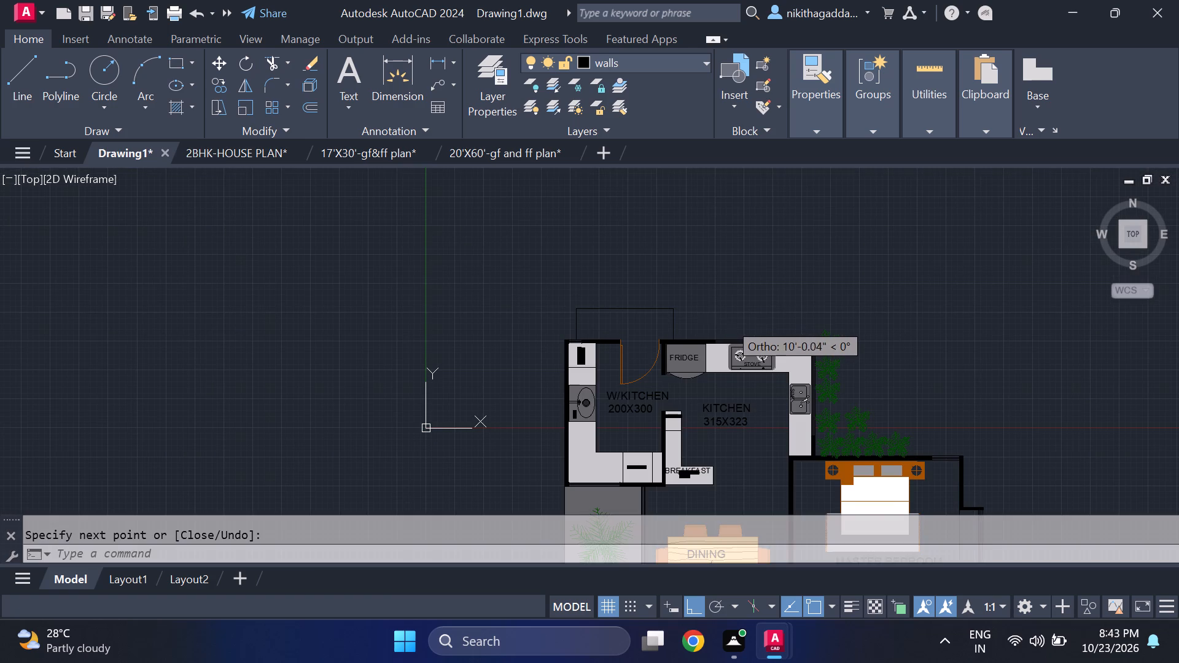
scroll(683, 290, up, 2)
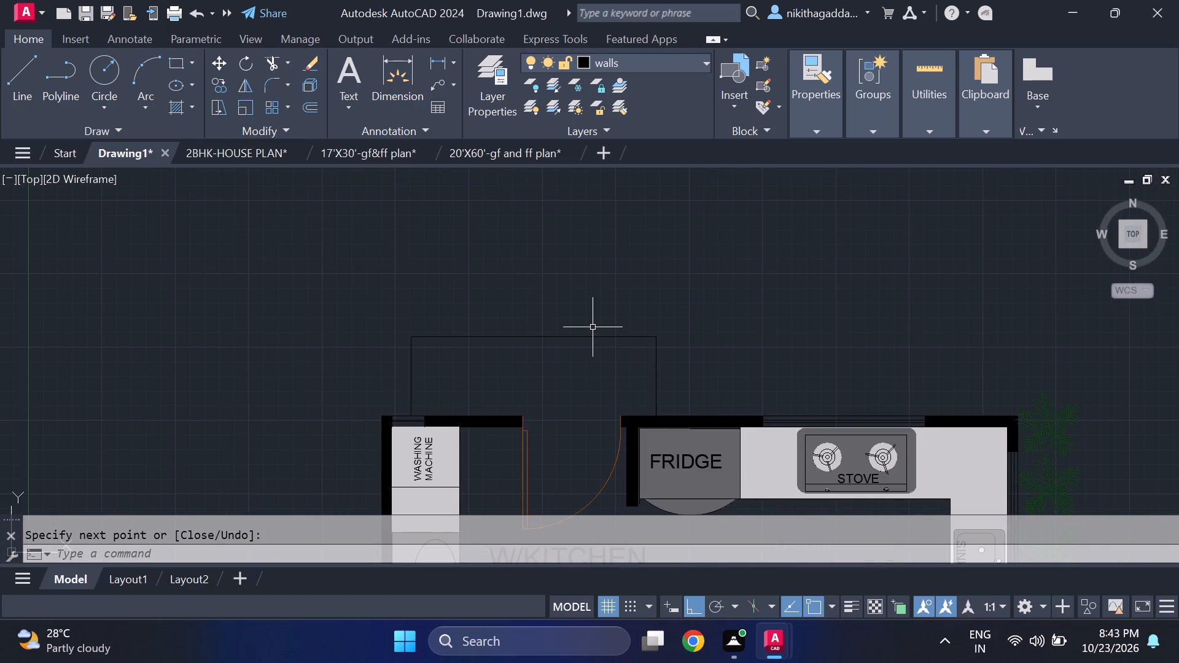
Fill the outlined area outside the work kitchen's north door with a solid hatch in colour 147,149,152.
scroll(575, 366, down, 2)
scroll(575, 366, up, 3)
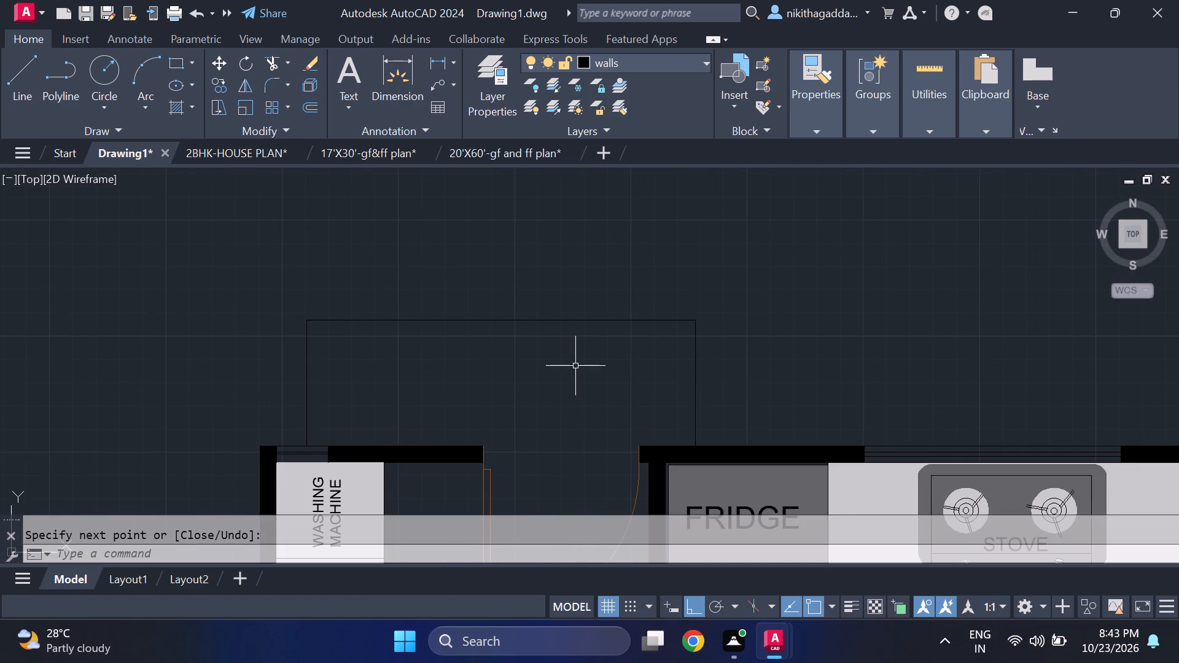
text(HATCH)
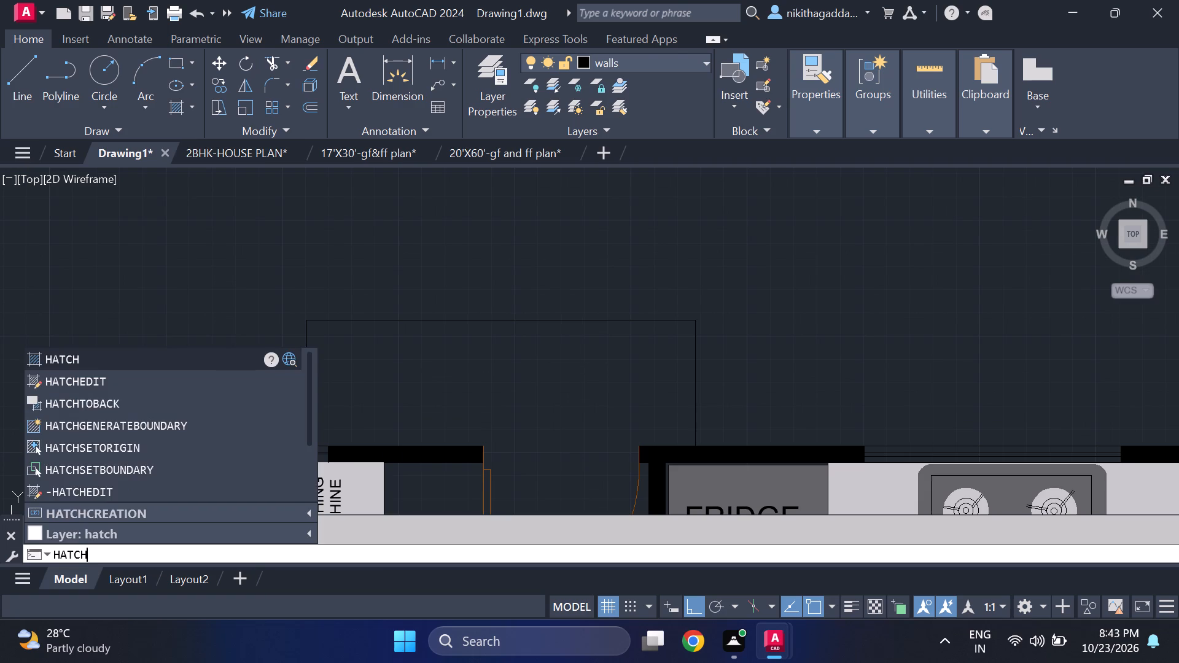
key(Return)
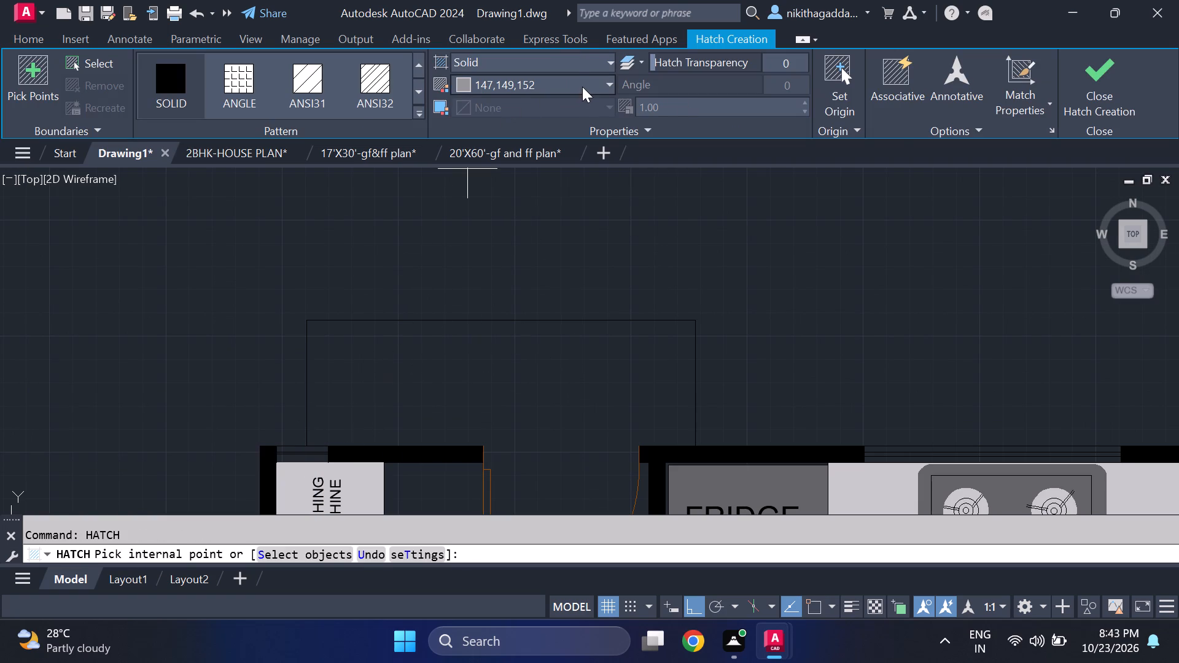
click(429, 398)
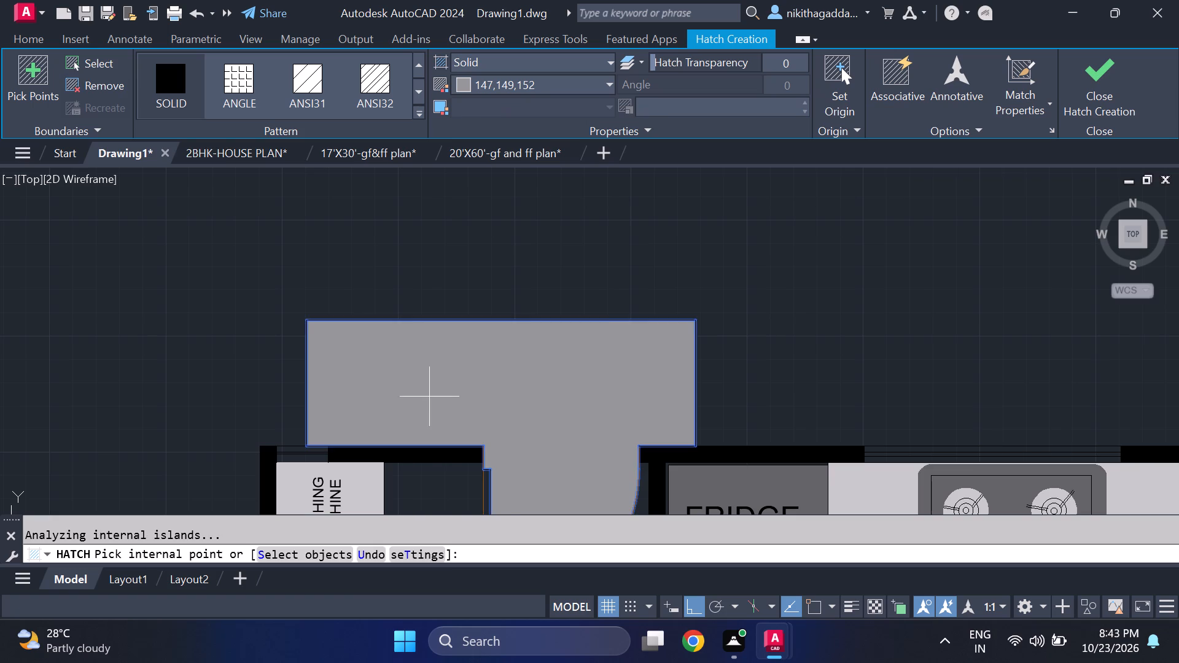
scroll(461, 367, down, 3)
scroll(462, 366, up, 2)
scroll(602, 341, down, 2)
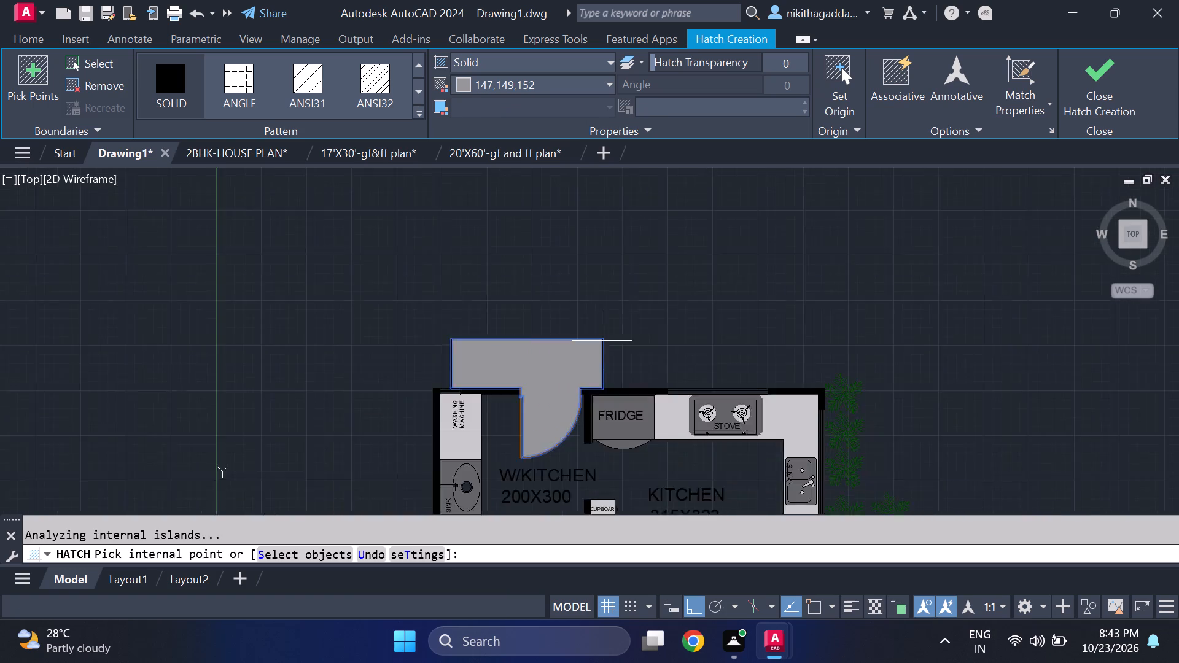
scroll(601, 341, up, 1)
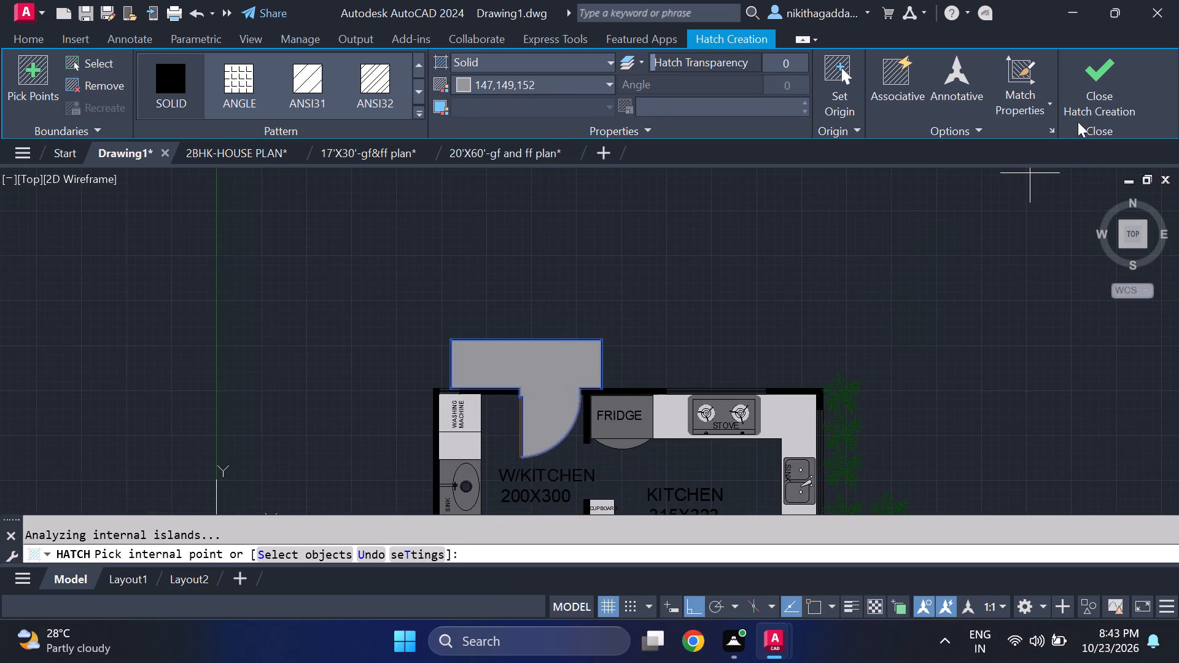
click(1084, 96)
scroll(513, 345, down, 3)
scroll(513, 345, up, 3)
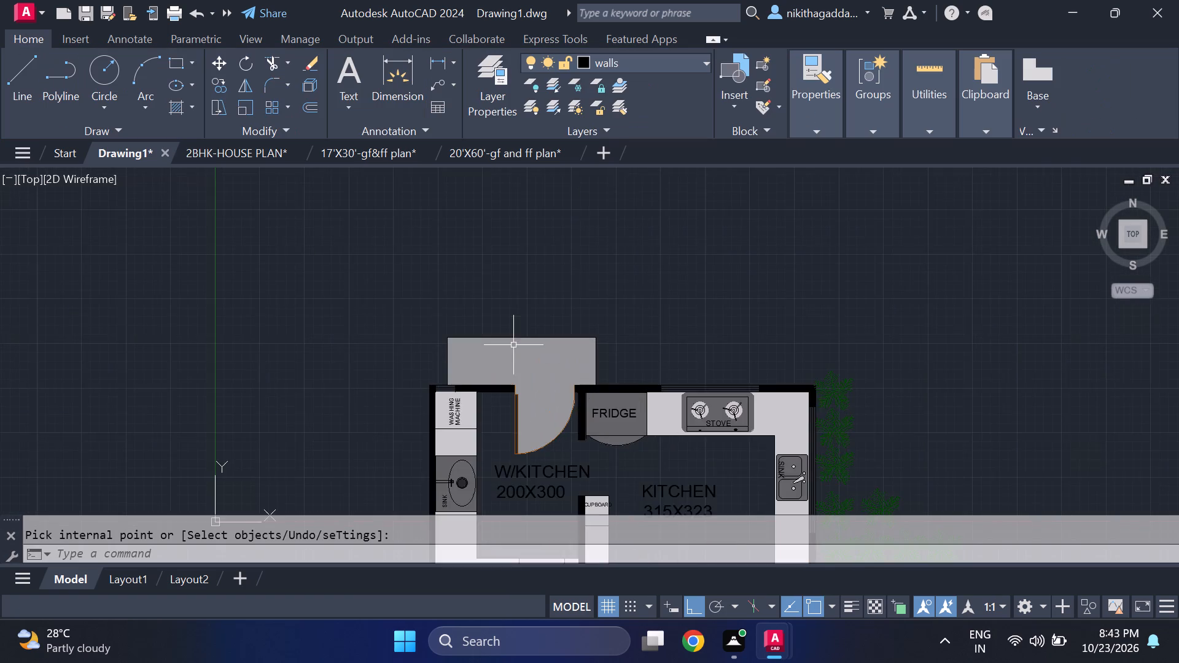
Copy the FRIDGE label to the work kitchen's north door opening, with Ortho off.
scroll(527, 343, down, 1)
scroll(530, 351, up, 4)
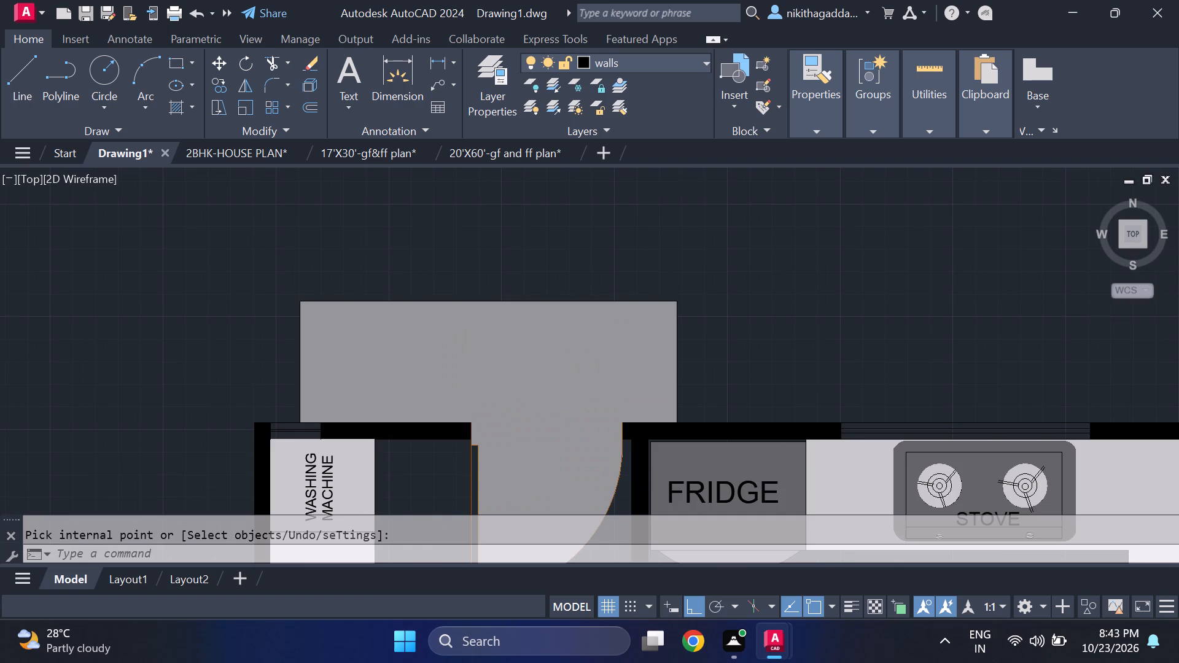
scroll(545, 362, down, 3)
scroll(537, 395, up, 2)
scroll(559, 397, down, 2)
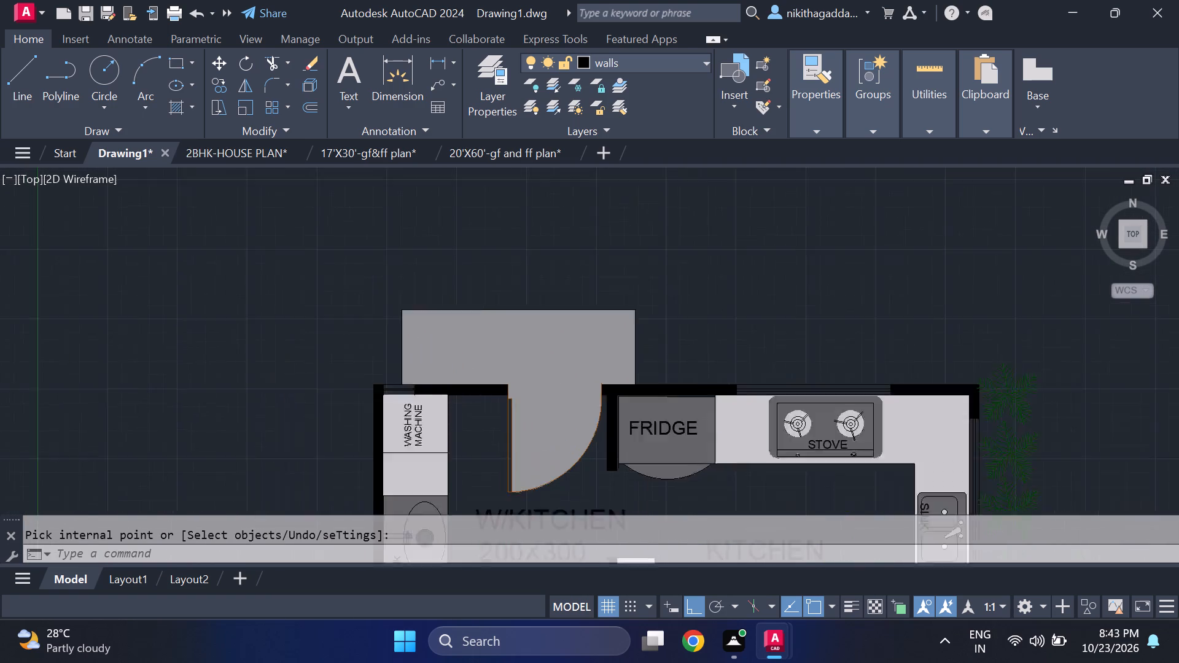
scroll(550, 417, up, 1)
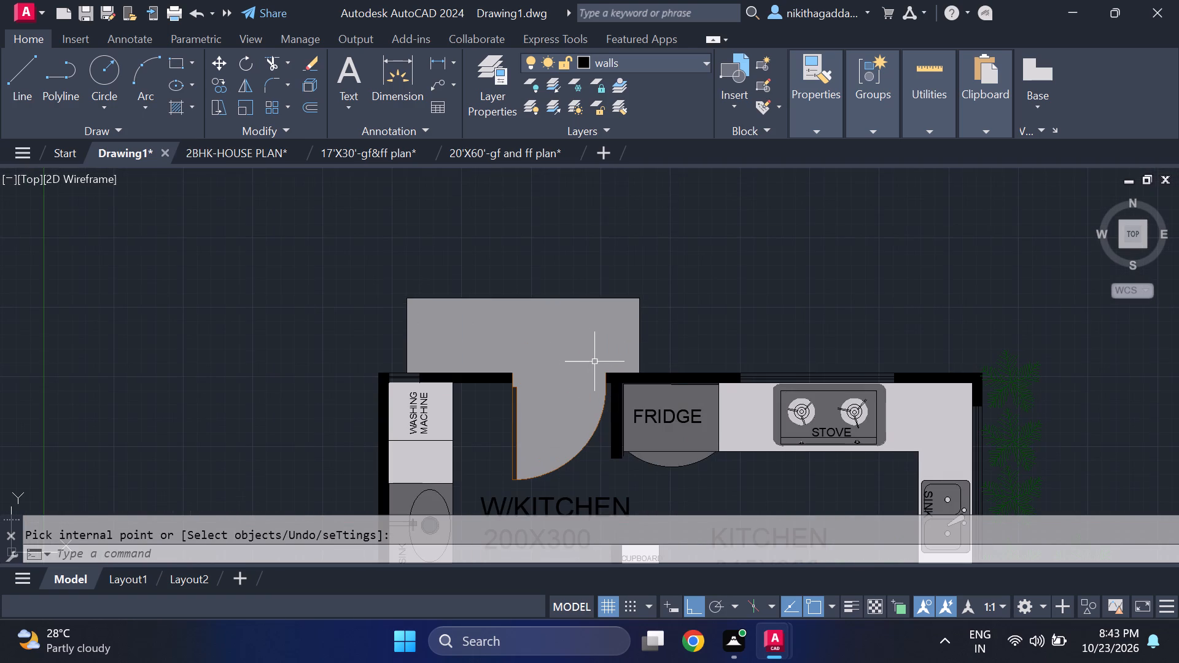
scroll(597, 365, up, 1)
scroll(697, 413, up, 1)
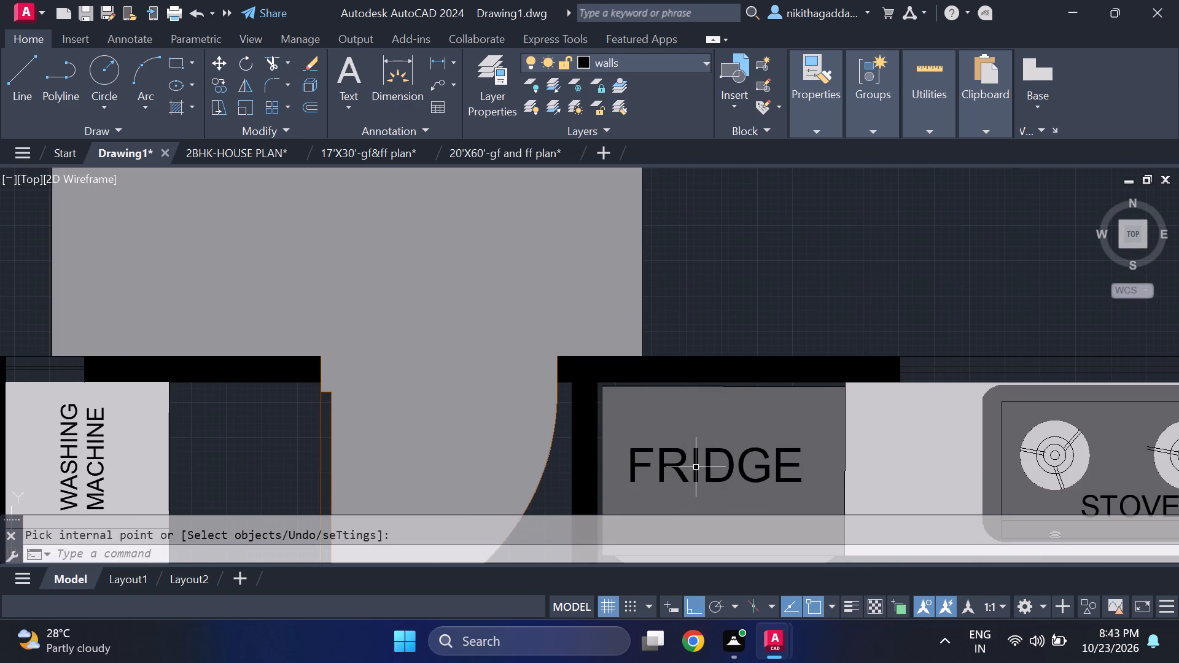
click(698, 467)
text(CO)
key(Return)
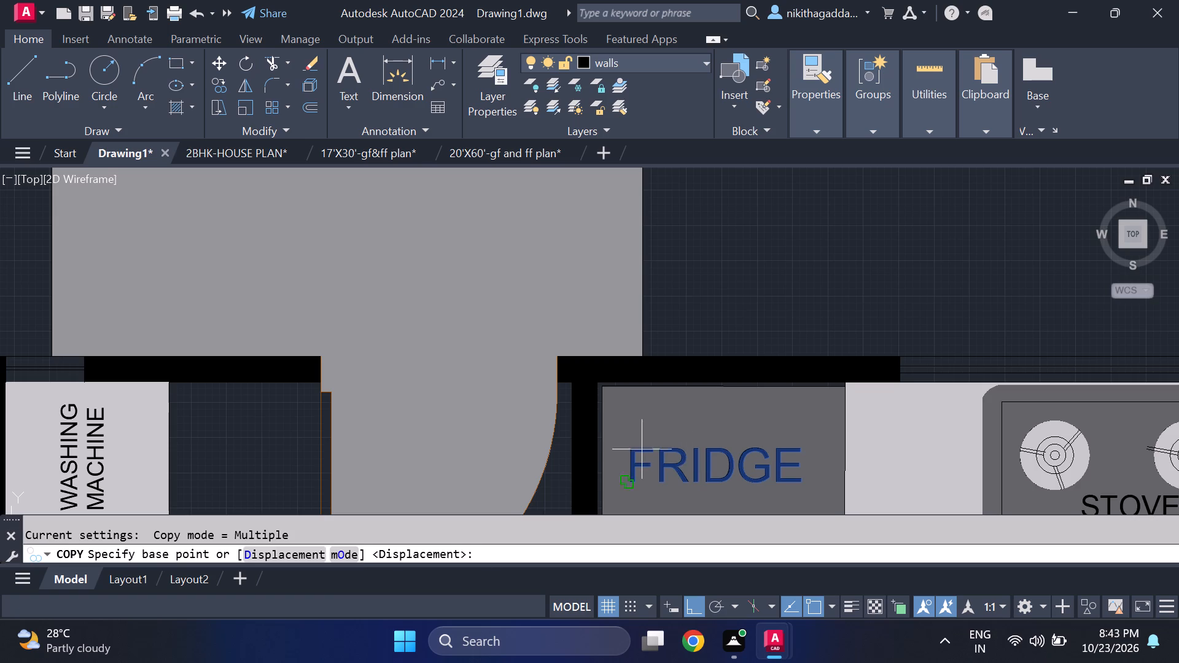
click(642, 464)
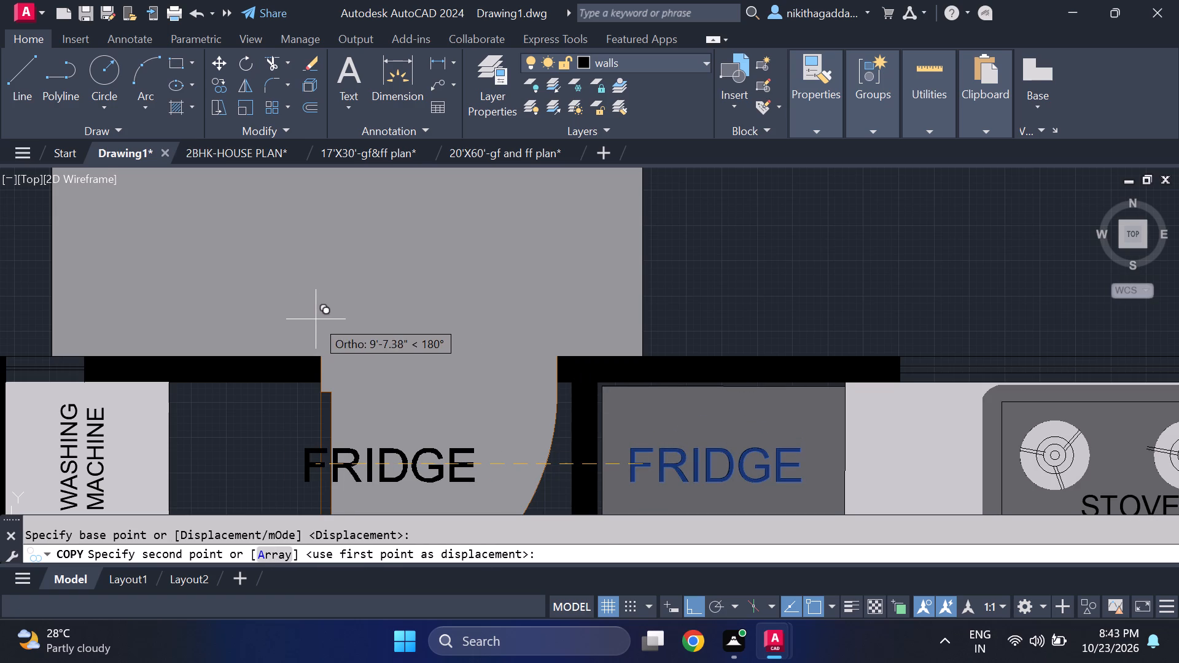
key(F8)
middle_drag(406, 326, 599, 322)
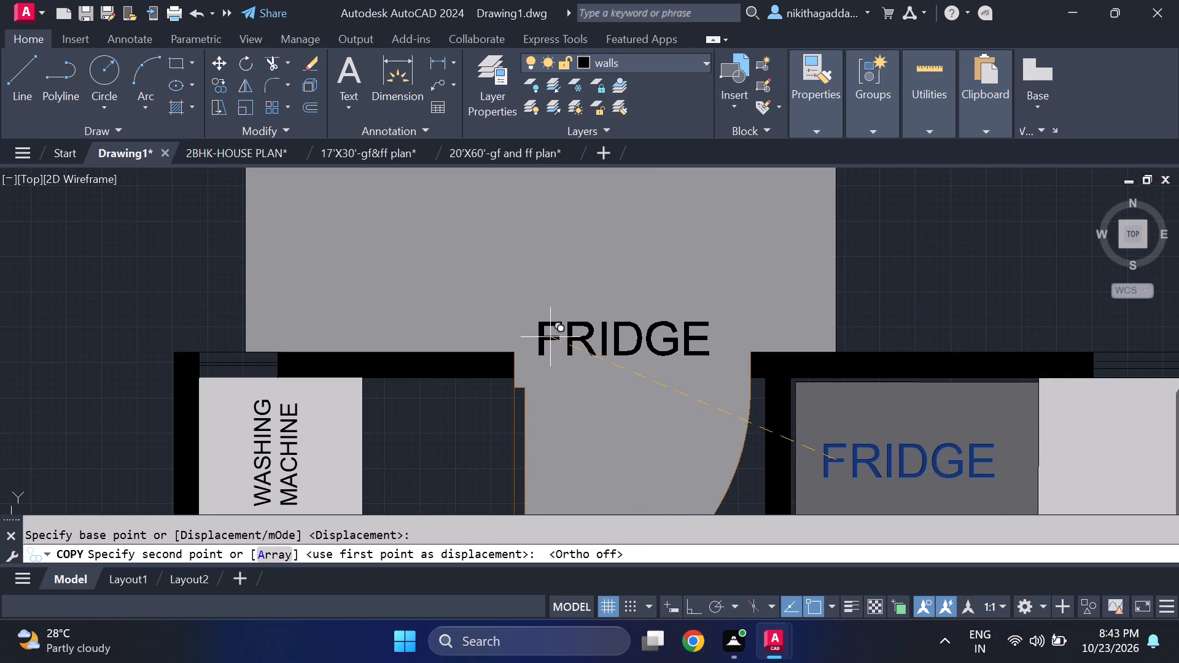
click(550, 337)
scroll(590, 297, down, 1)
key(Escape)
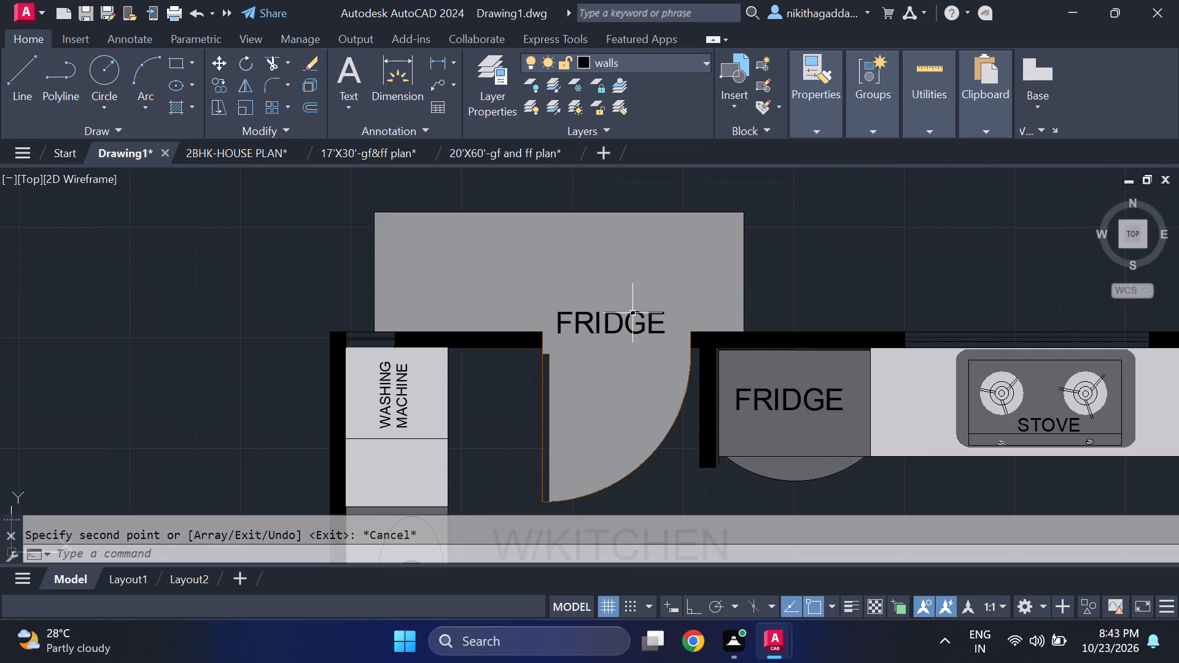
Change the copied FRIDGE label at the work kitchen's north door to read D1.
double_click(605, 324)
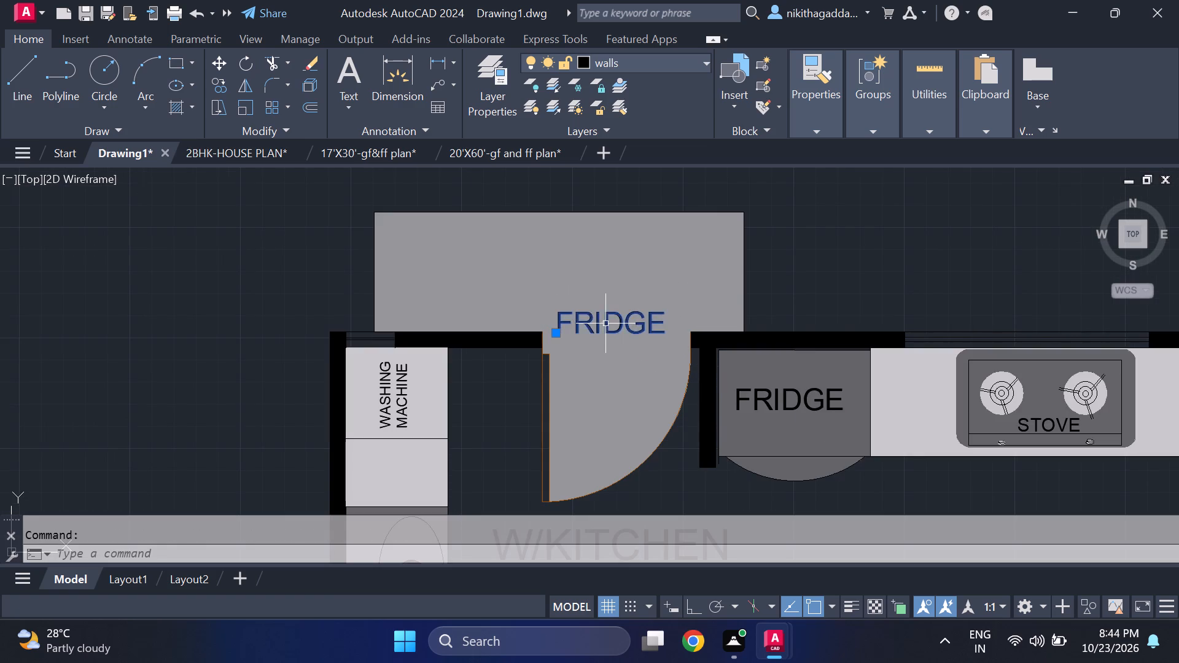
key(Delete)
key(d)
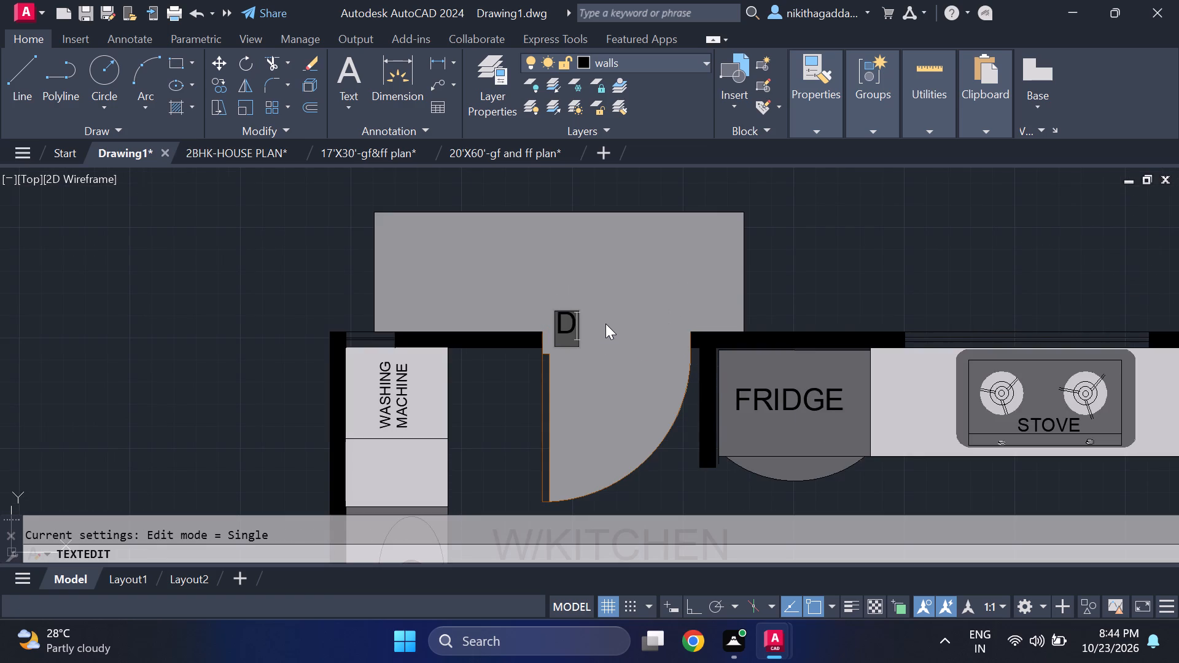
key(1)
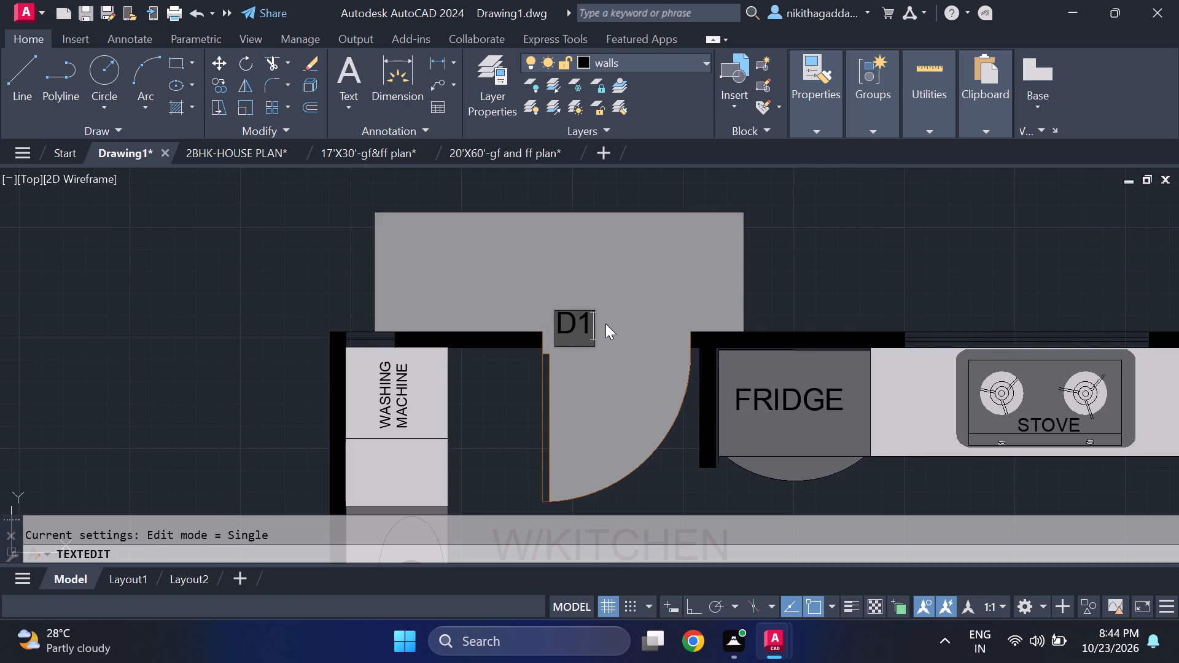
key(Return)
key(Return)
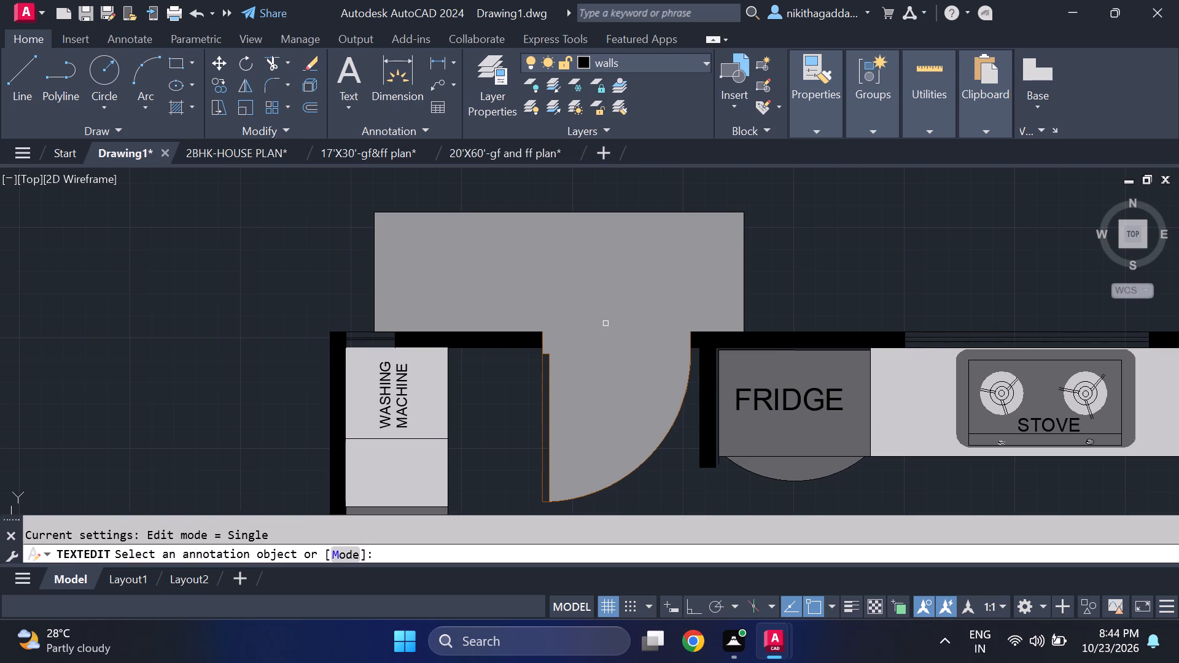
key(Escape)
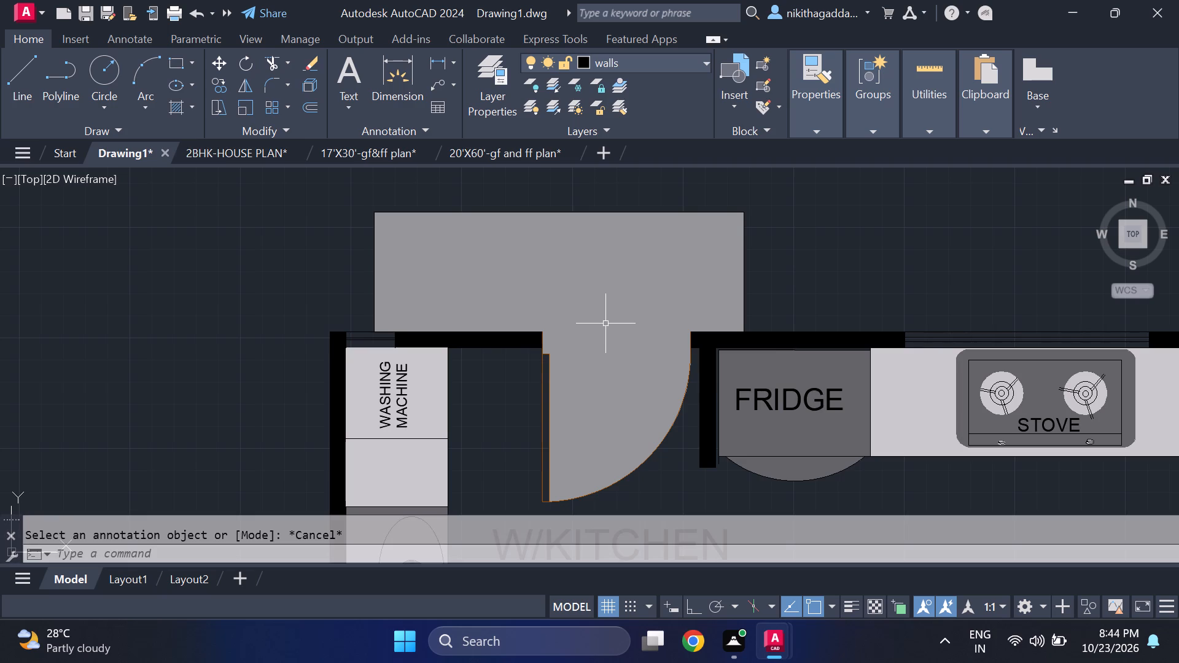
click(608, 325)
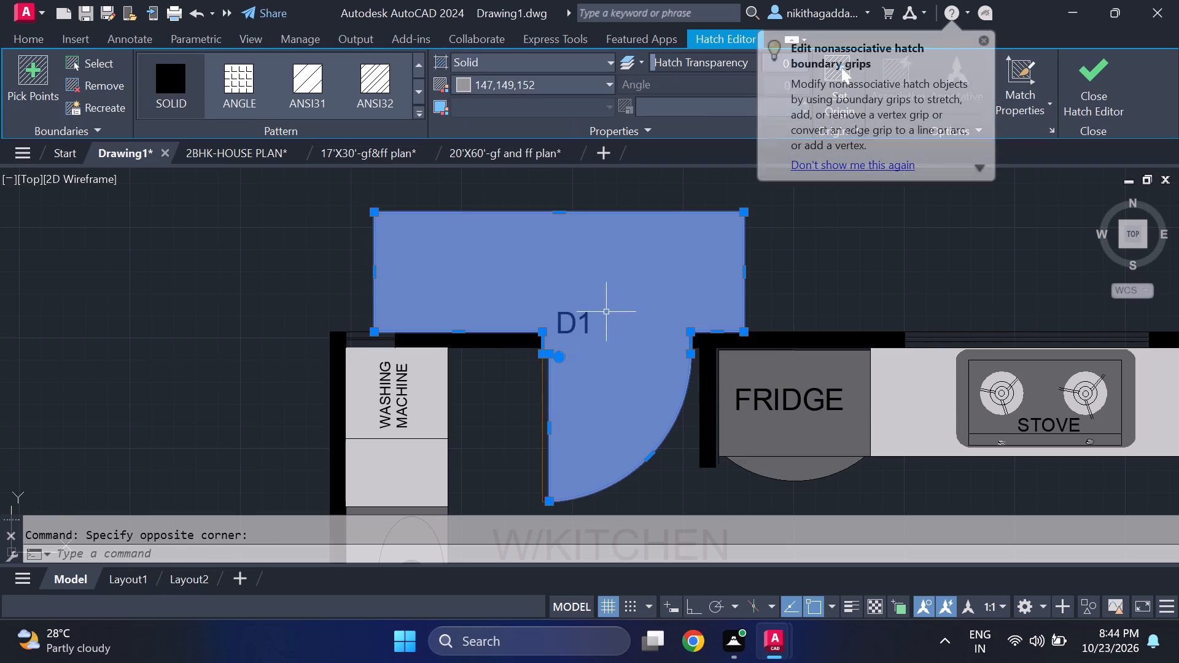
key(Escape)
scroll(594, 333, down, 2)
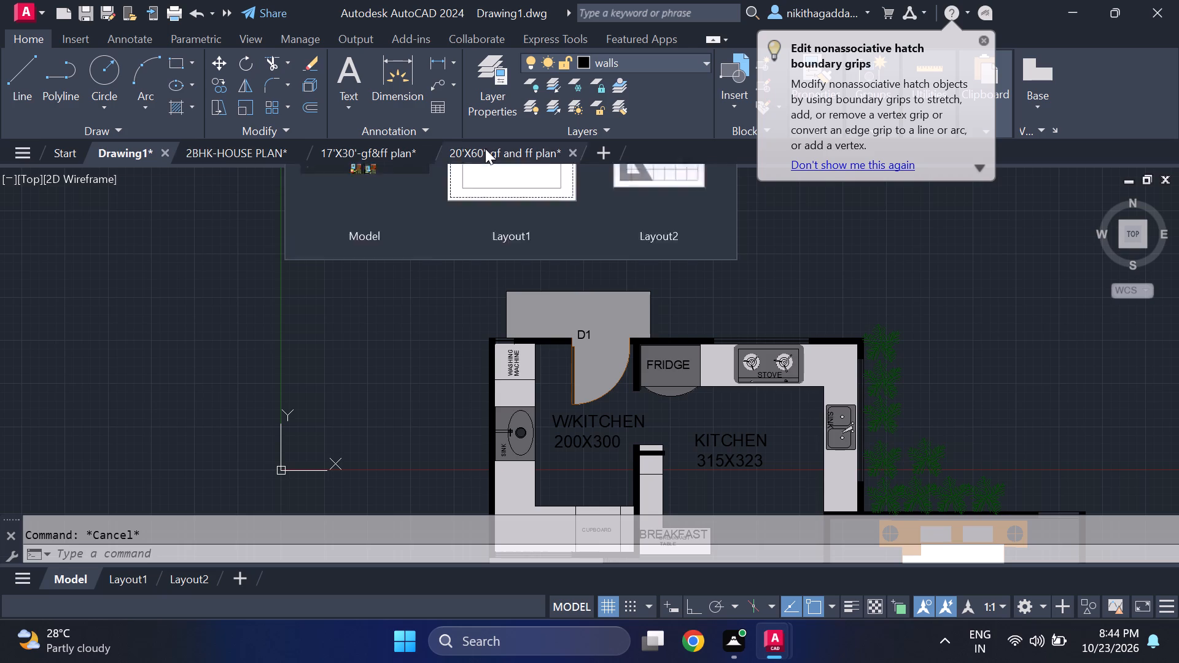
click(985, 36)
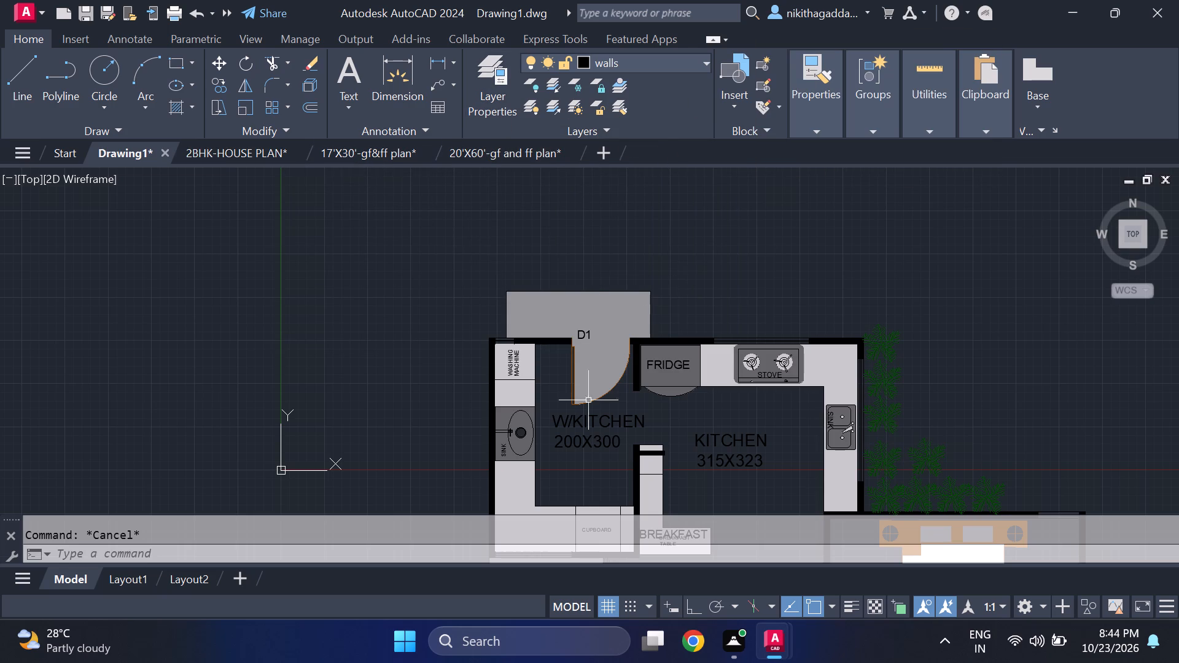
Move the D1 label slightly west, close to the west jamb of the work kitchen's north door.
scroll(524, 279, up, 2)
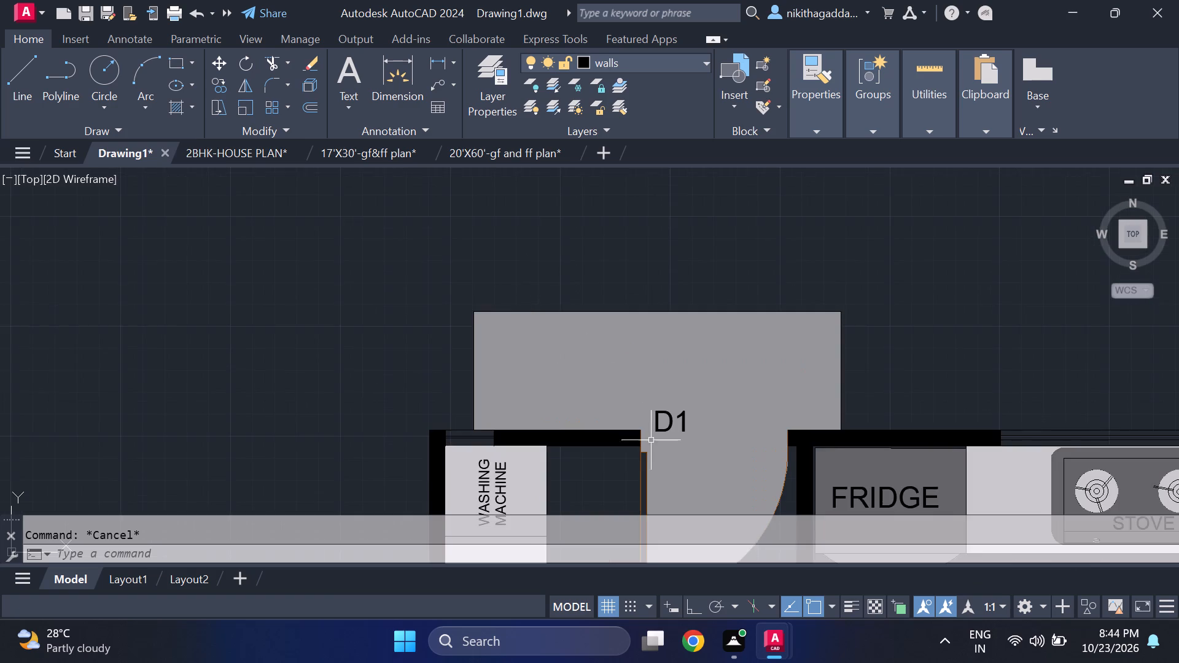
middle_drag(650, 438, 553, 295)
scroll(565, 293, up, 1)
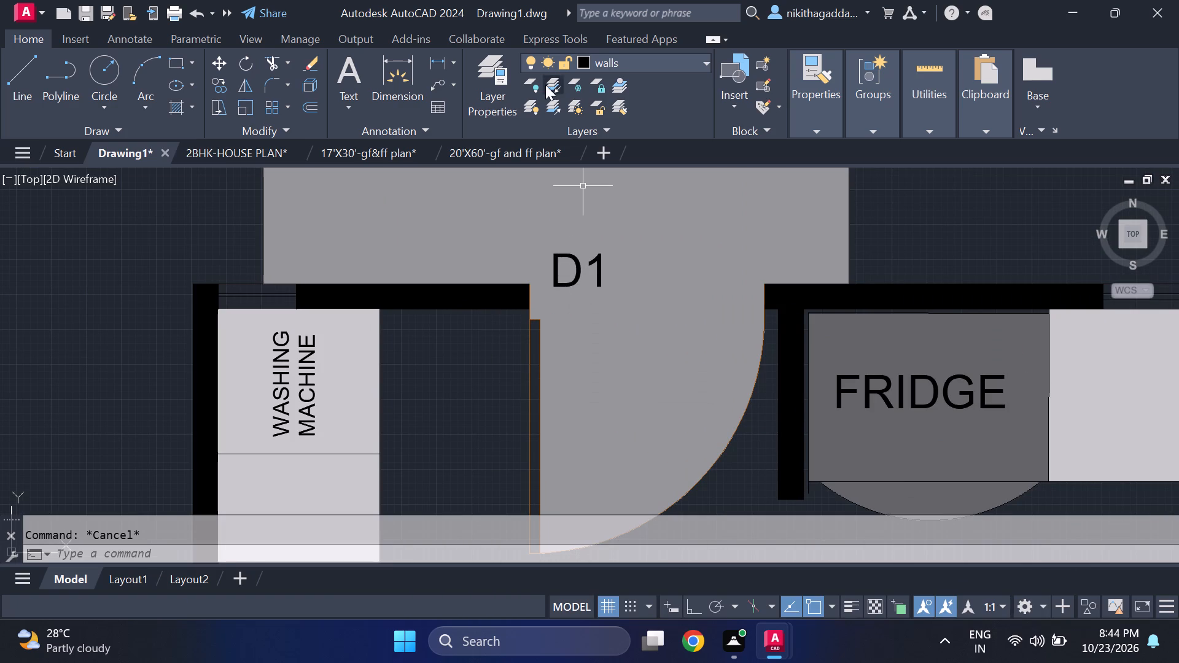
click(570, 285)
key(m)
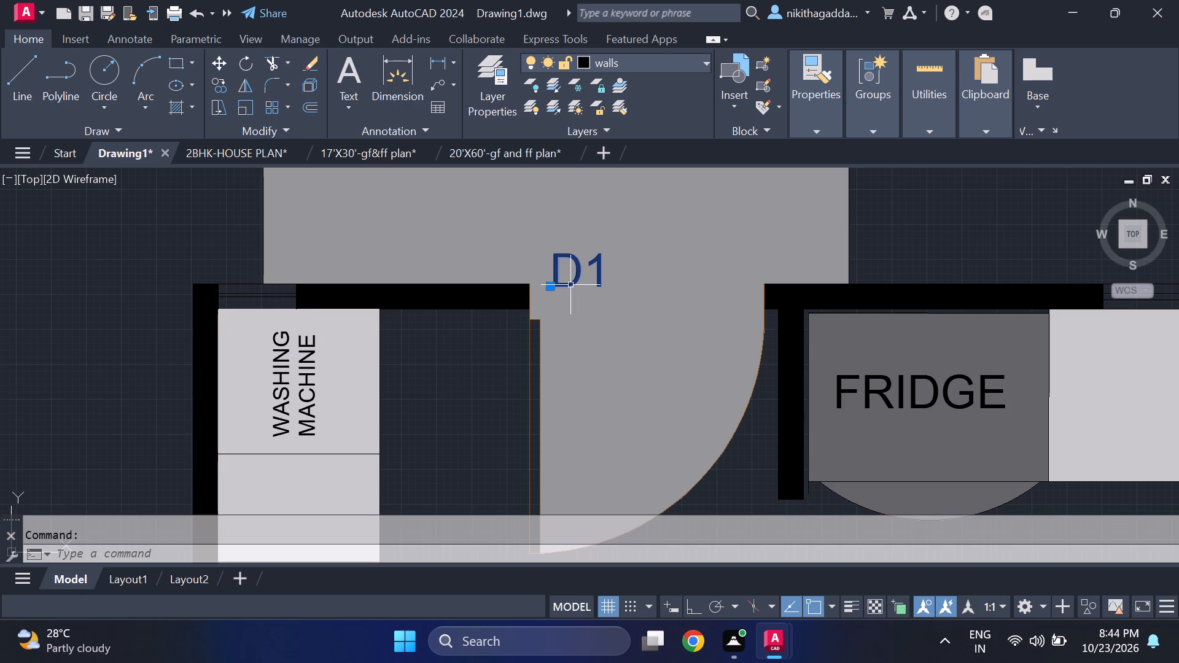
key(Return)
scroll(570, 285, up, 1)
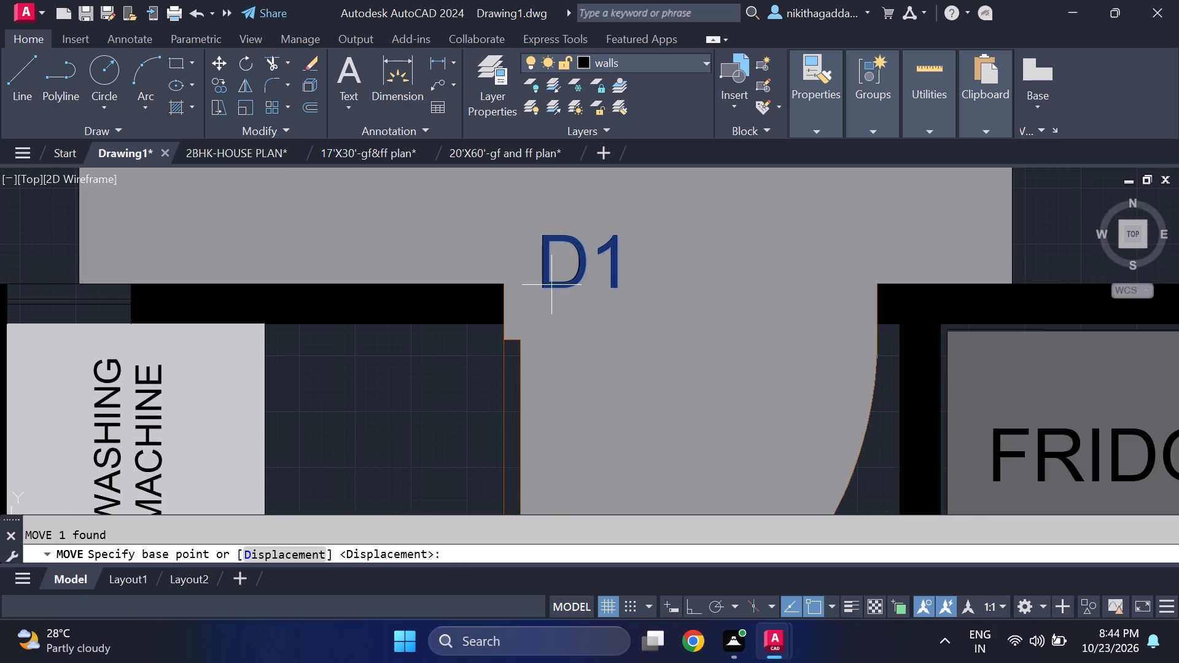
click(547, 286)
click(634, 291)
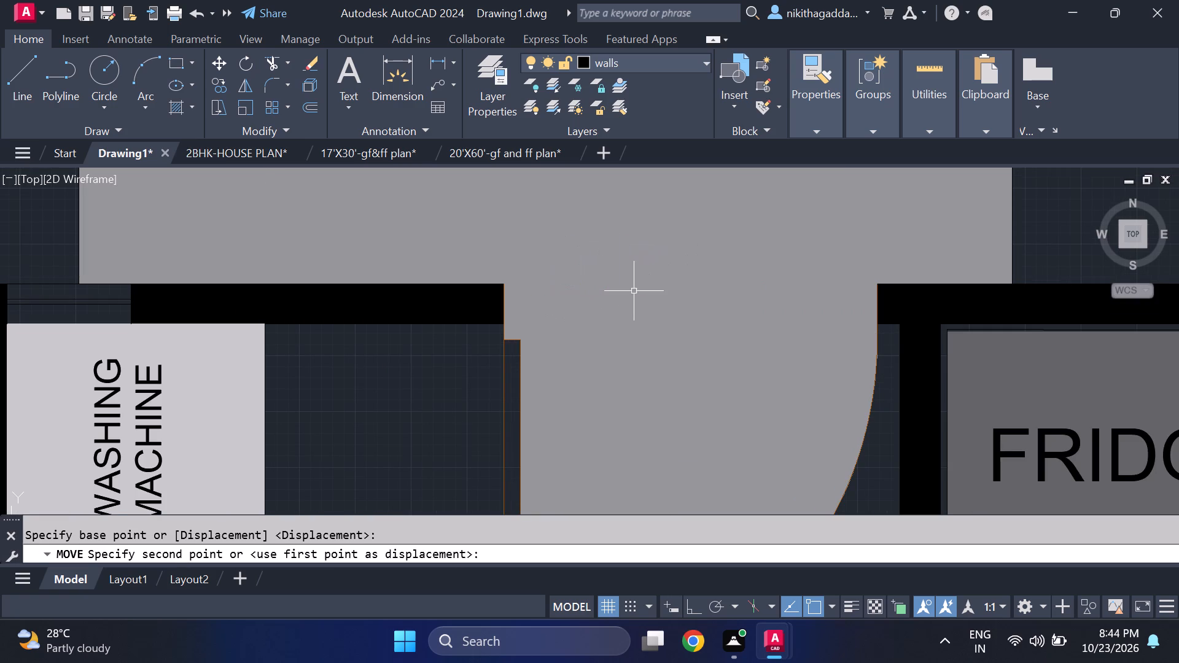
click(611, 271)
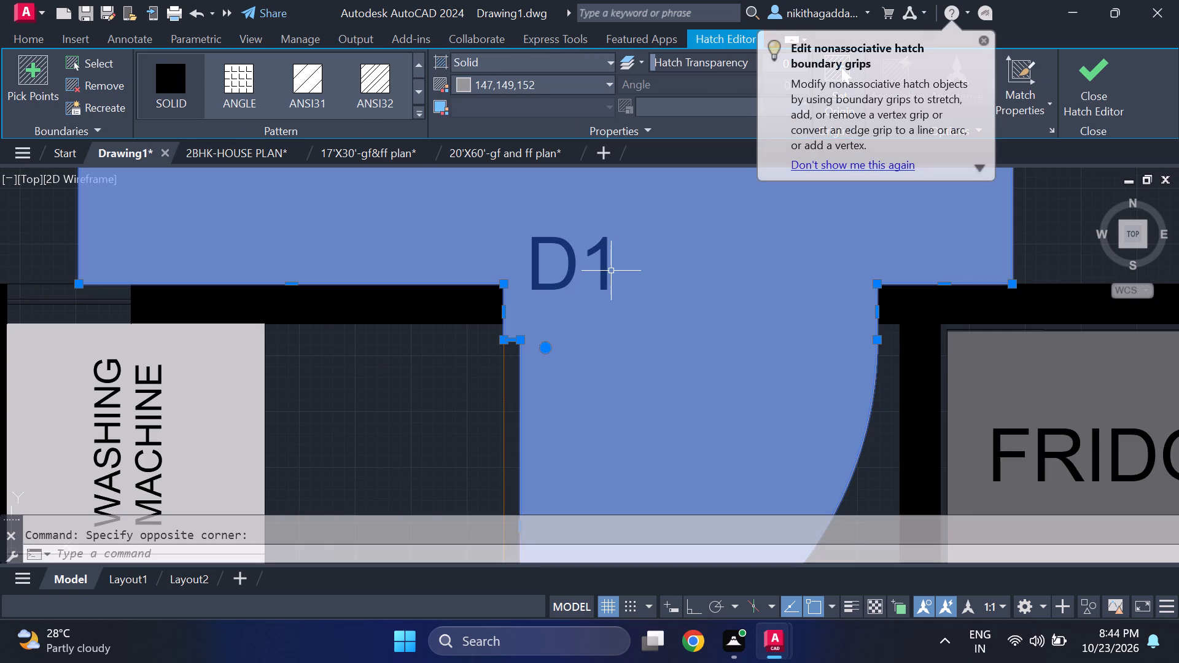
key(Escape)
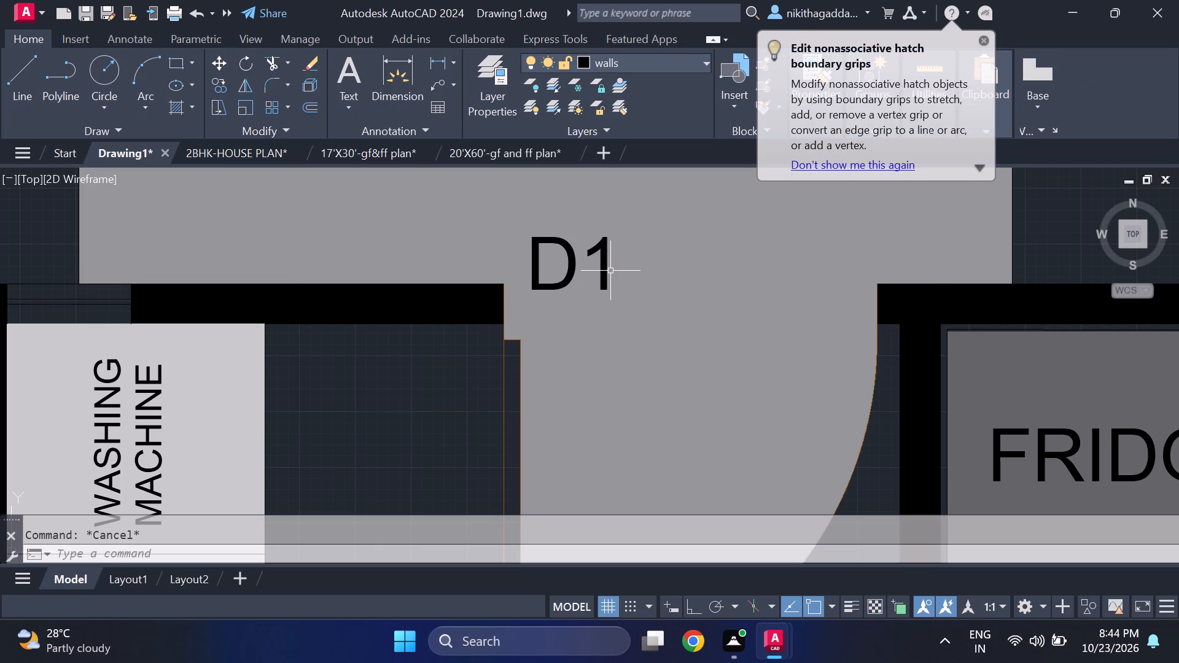
Copy the D1 label at the work kitchen's north door a short distance southeast, into the middle of the door opening.
scroll(613, 273, down, 2)
scroll(626, 280, up, 2)
middle_click(626, 280)
scroll(620, 285, down, 1)
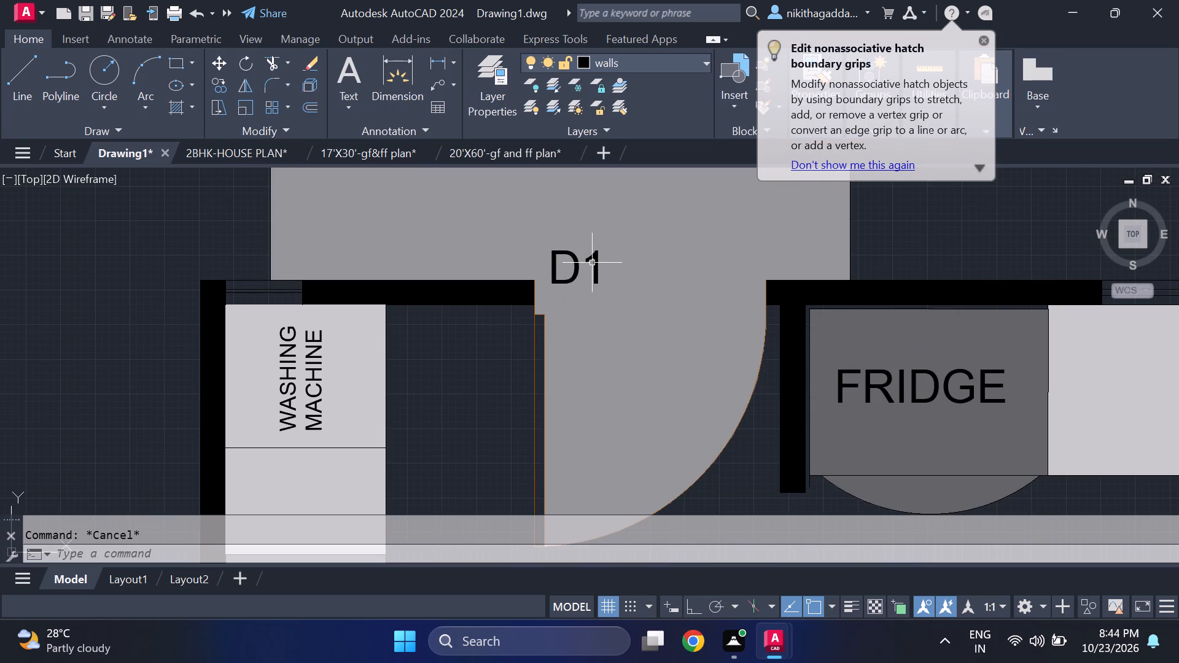
click(595, 259)
text(CO)
key(Return)
click(562, 287)
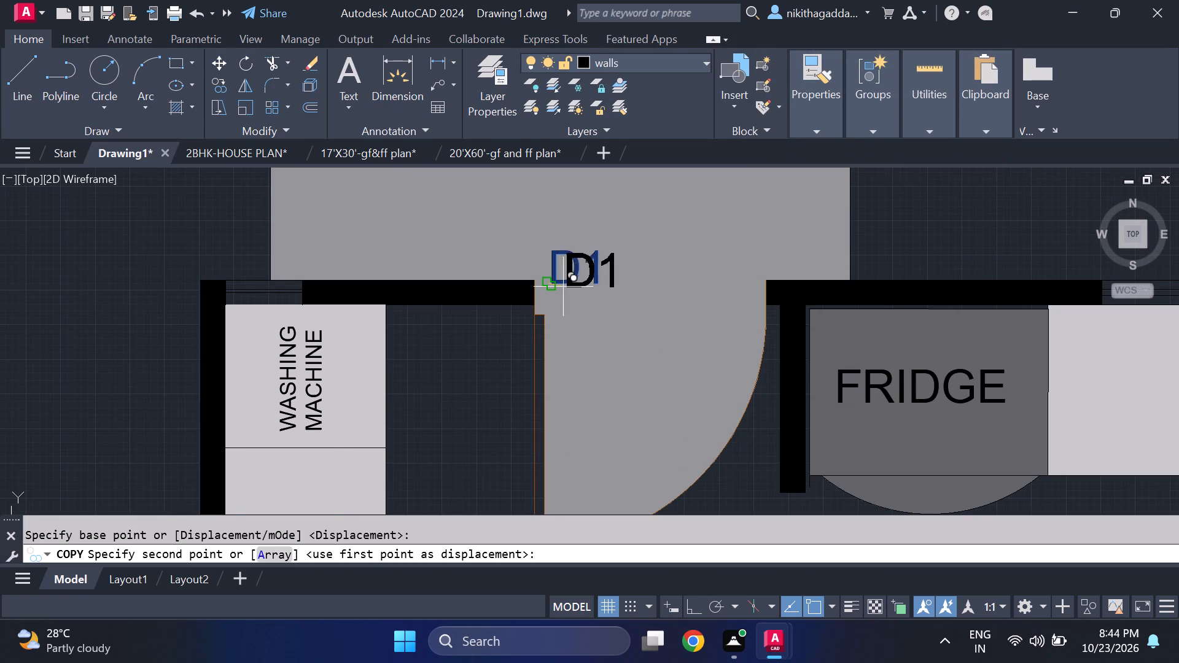
click(605, 308)
Place another copy of the D1 label at the door opening of the 360X354 bedroom, just south of the dining area.
scroll(663, 270, down, 3)
middle_drag(772, 439, 744, 349)
scroll(771, 436, up, 1)
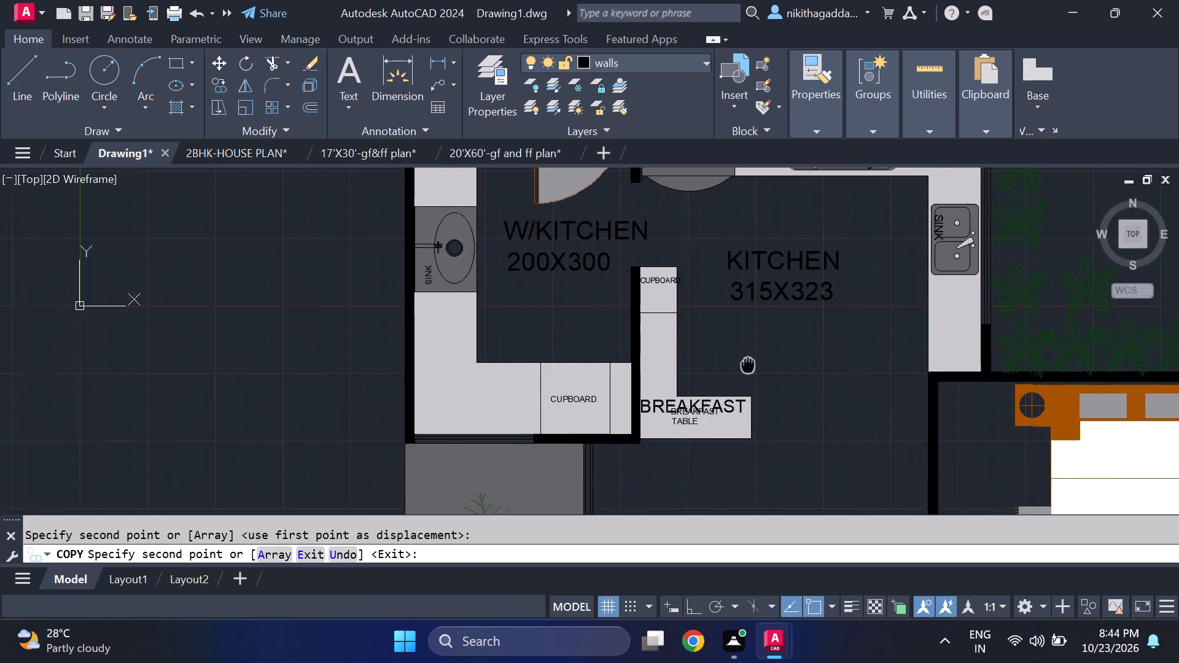
middle_drag(744, 349, 739, 330)
scroll(731, 336, down, 2)
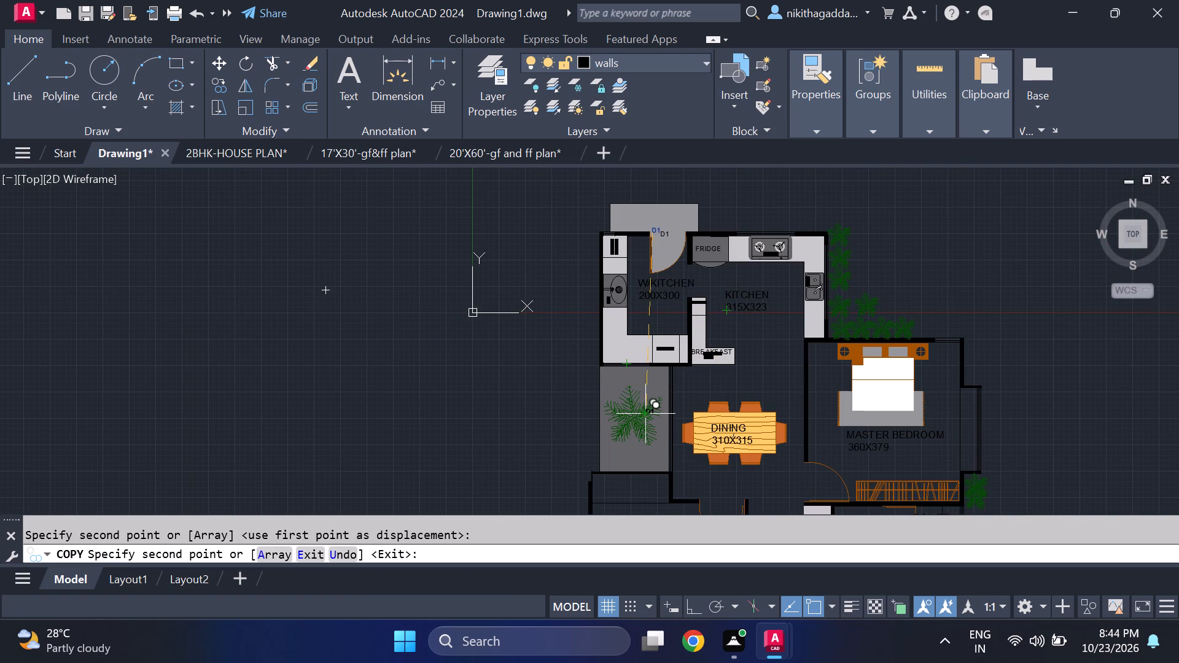
middle_drag(688, 412, 674, 341)
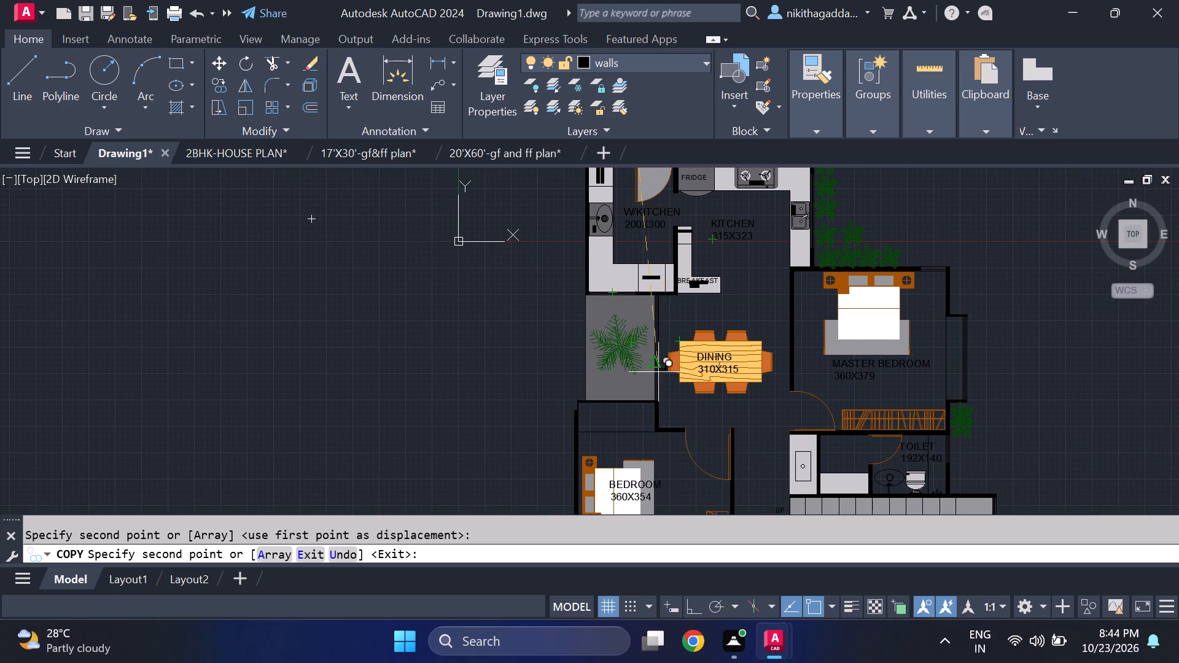
scroll(658, 373, up, 2)
middle_drag(693, 455, 652, 312)
click(732, 374)
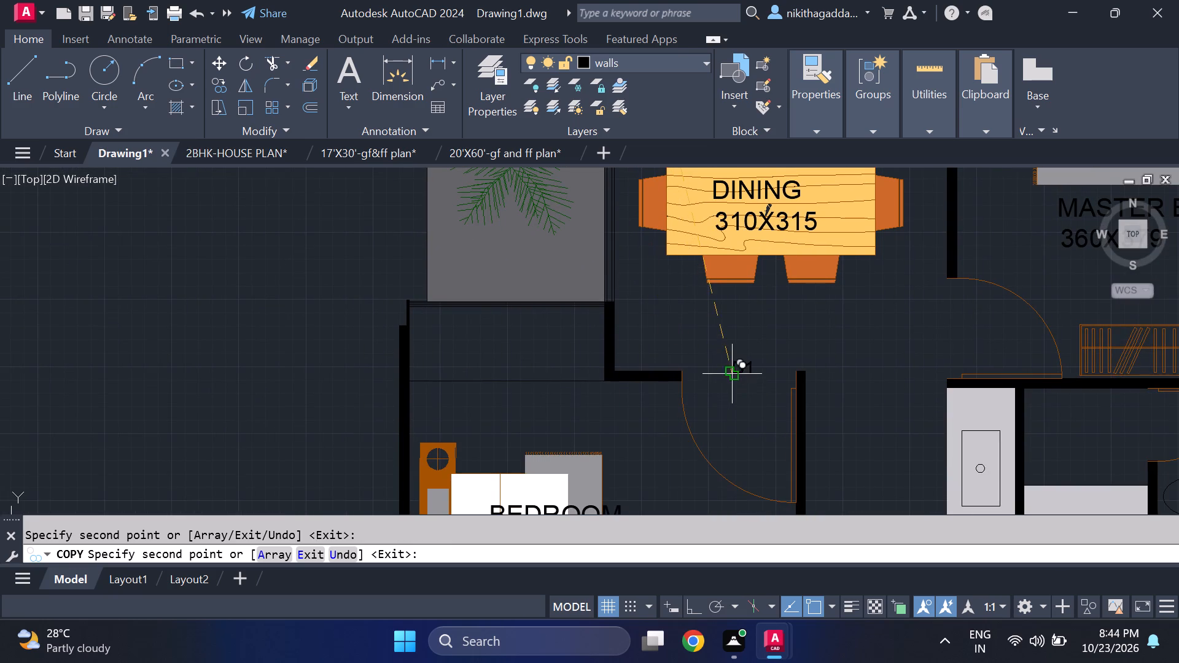
Place another copy of the D1 label in the master bedroom's door opening.
scroll(826, 272, down, 1)
middle_drag(828, 301, 804, 356)
middle_drag(811, 332, 820, 412)
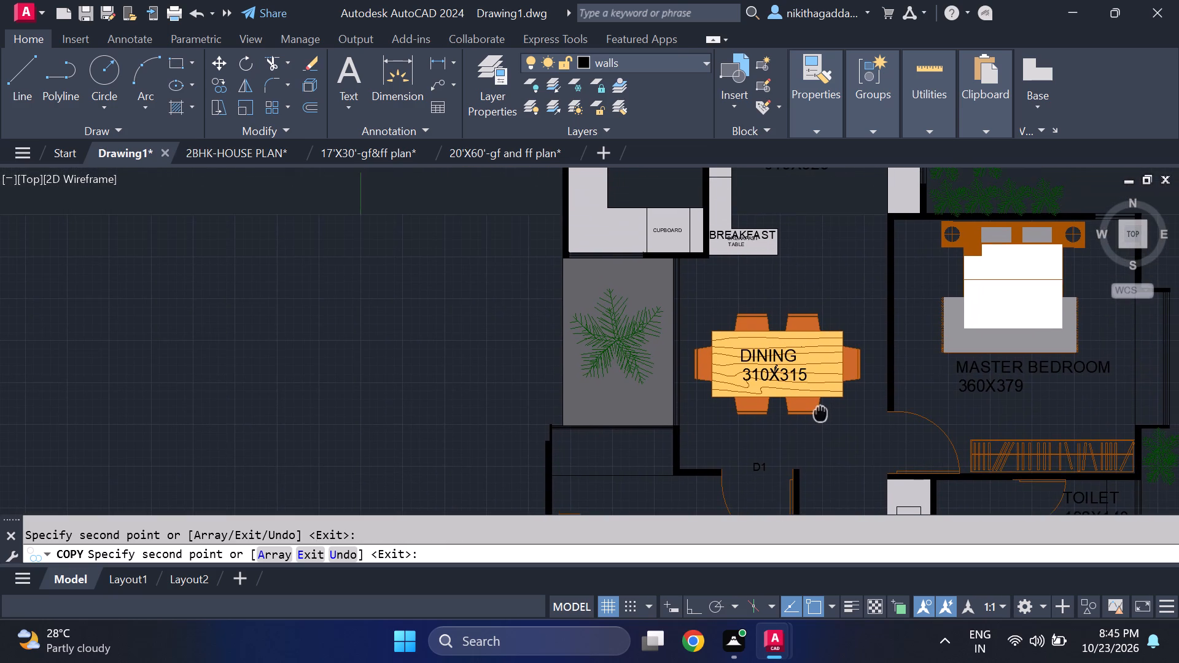
middle_drag(820, 412, 723, 339)
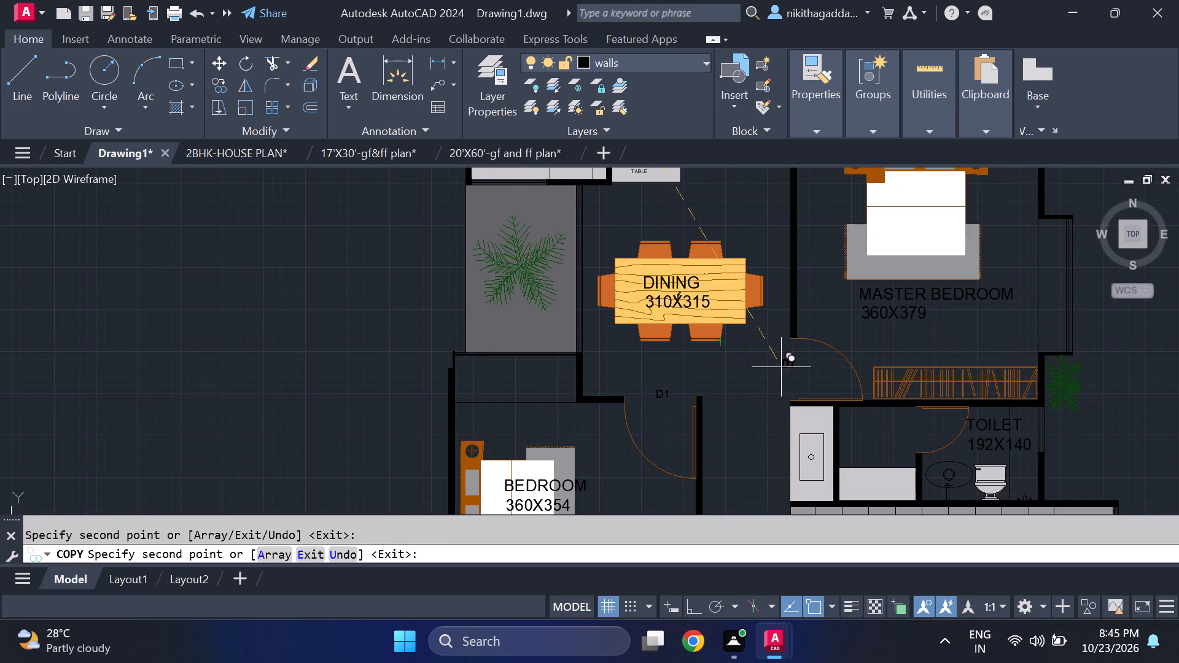
click(794, 376)
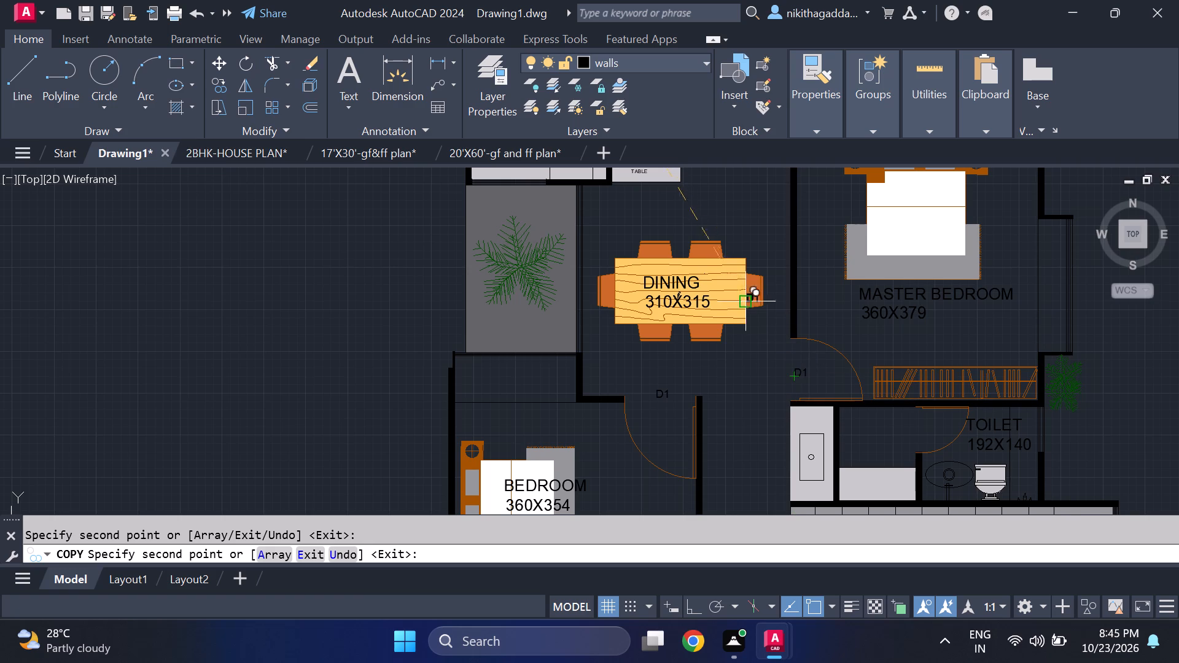
Place another copy of the D1 label at the door of the 200X140 toilet attached to the bedroom.
middle_drag(739, 287, 714, 246)
middle_drag(724, 414, 713, 338)
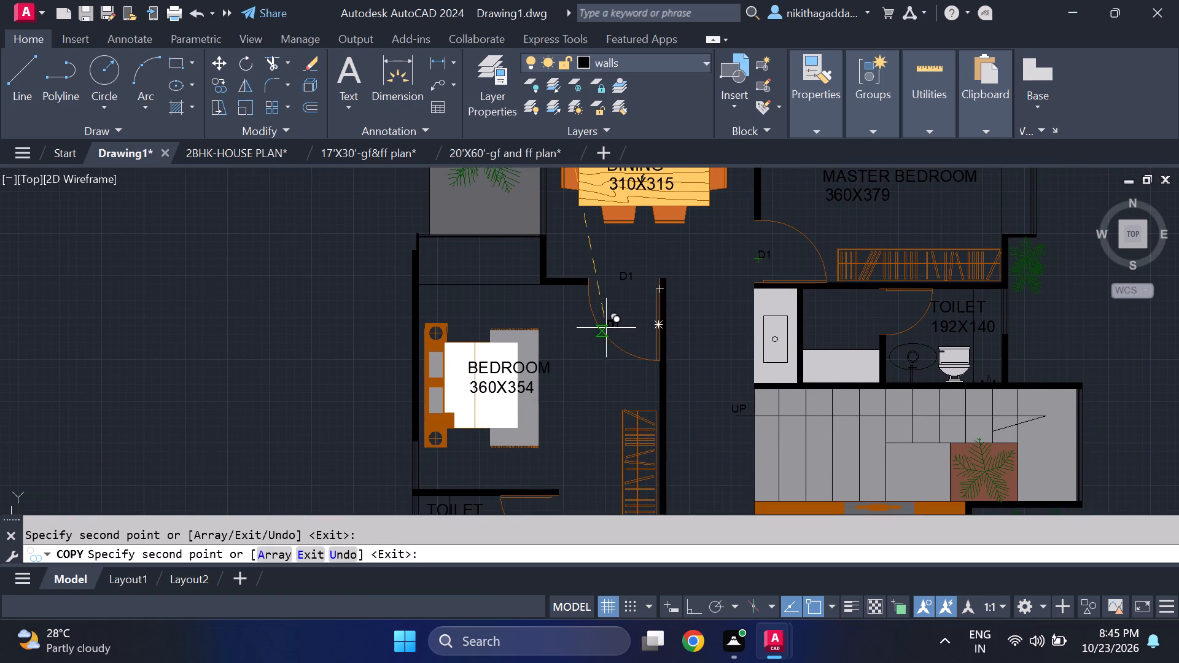
middle_drag(614, 381, 665, 290)
scroll(621, 425, up, 1)
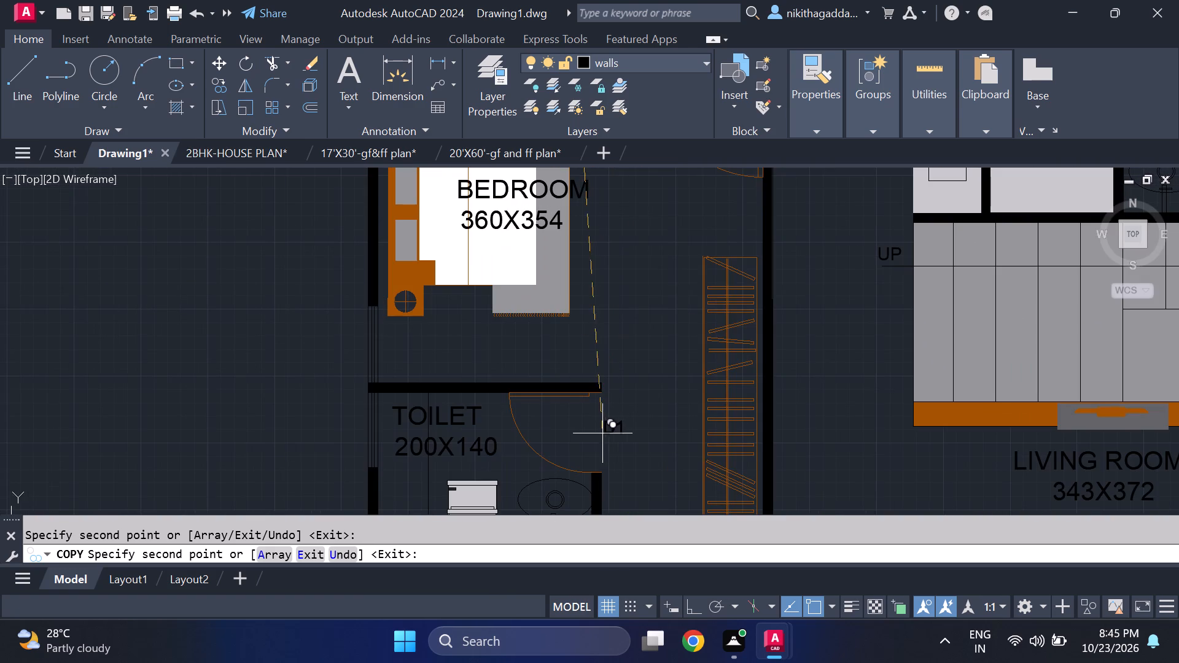
click(602, 433)
Place another copy of the D1 label just below the double entrance door at the sit out.
scroll(681, 317, down, 2)
scroll(749, 385, up, 1)
middle_drag(749, 385, 695, 344)
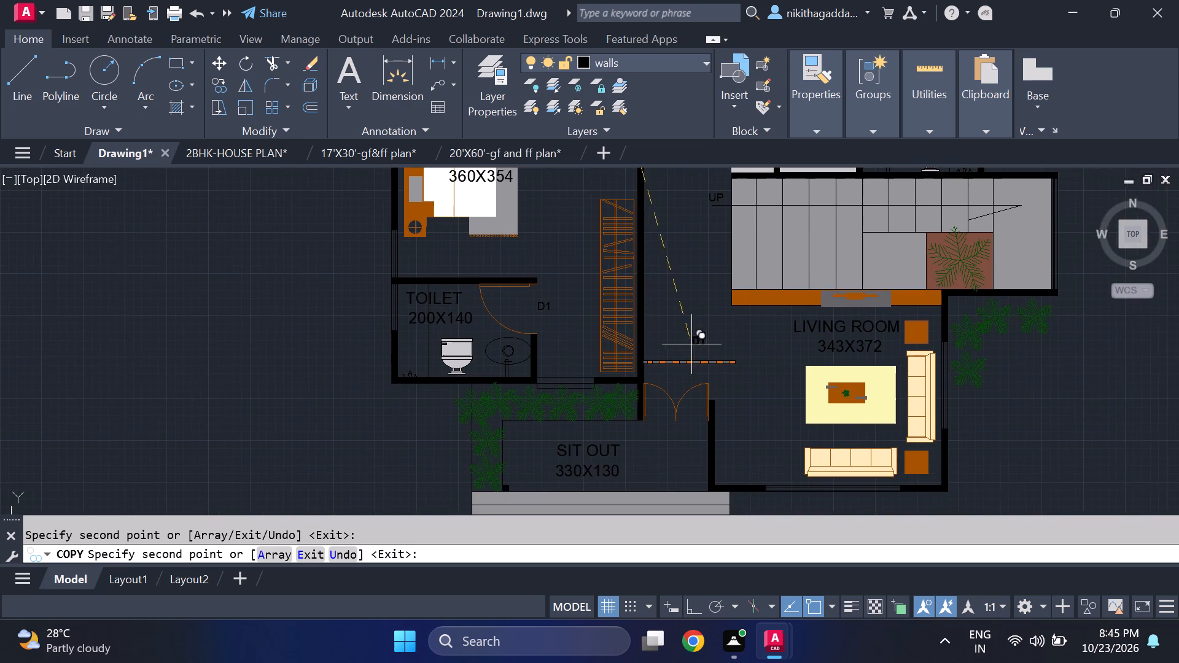
scroll(701, 358, up, 2)
middle_drag(690, 397, 695, 265)
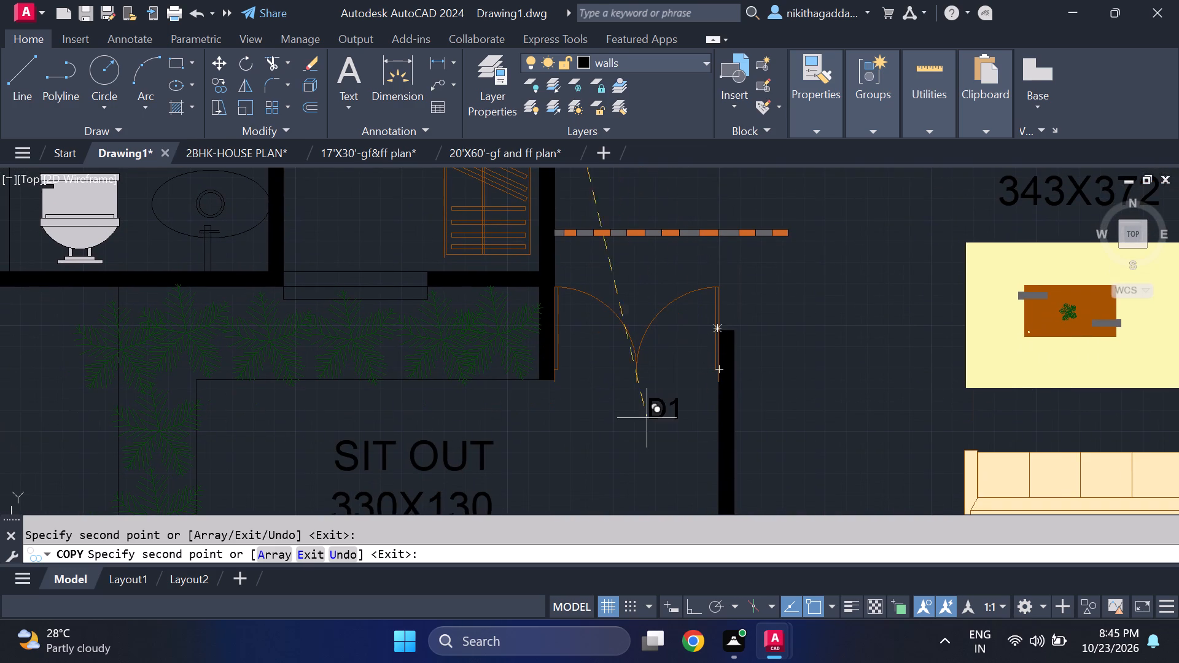
click(629, 417)
Place a last copy of the D1 label at the door of the 192X140 toilet and end the copying.
middle_drag(746, 246, 760, 288)
scroll(760, 292, down, 2)
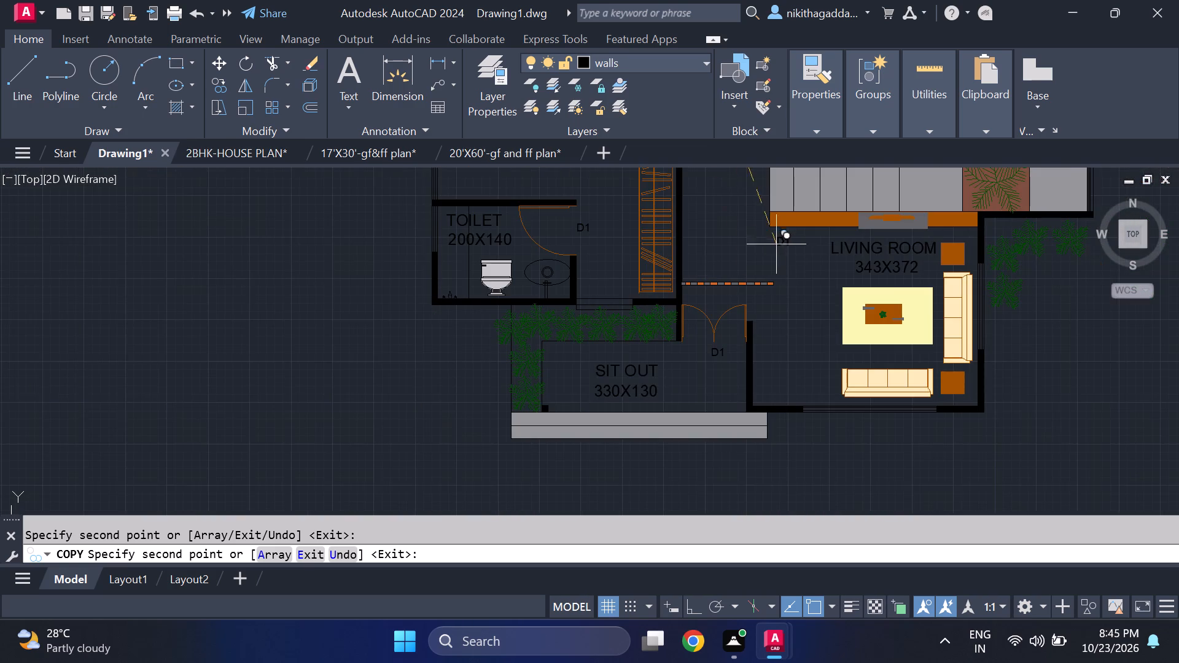
middle_drag(790, 253, 790, 293)
scroll(788, 293, up, 1)
middle_drag(792, 290, 769, 381)
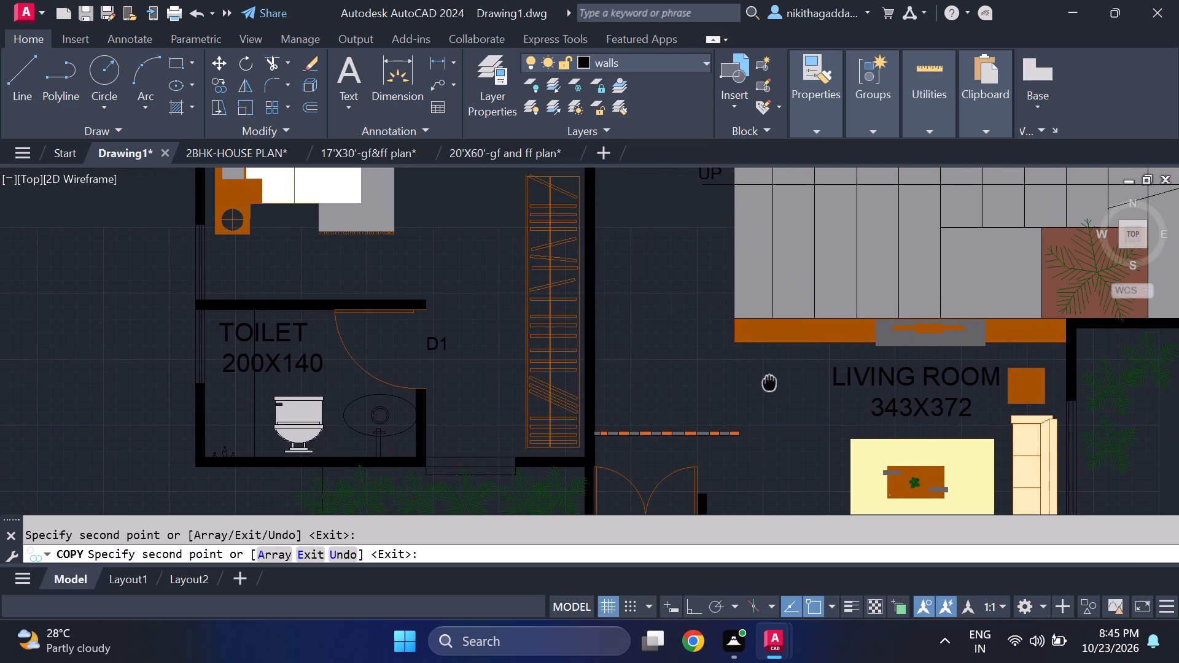
scroll(757, 348, down, 3)
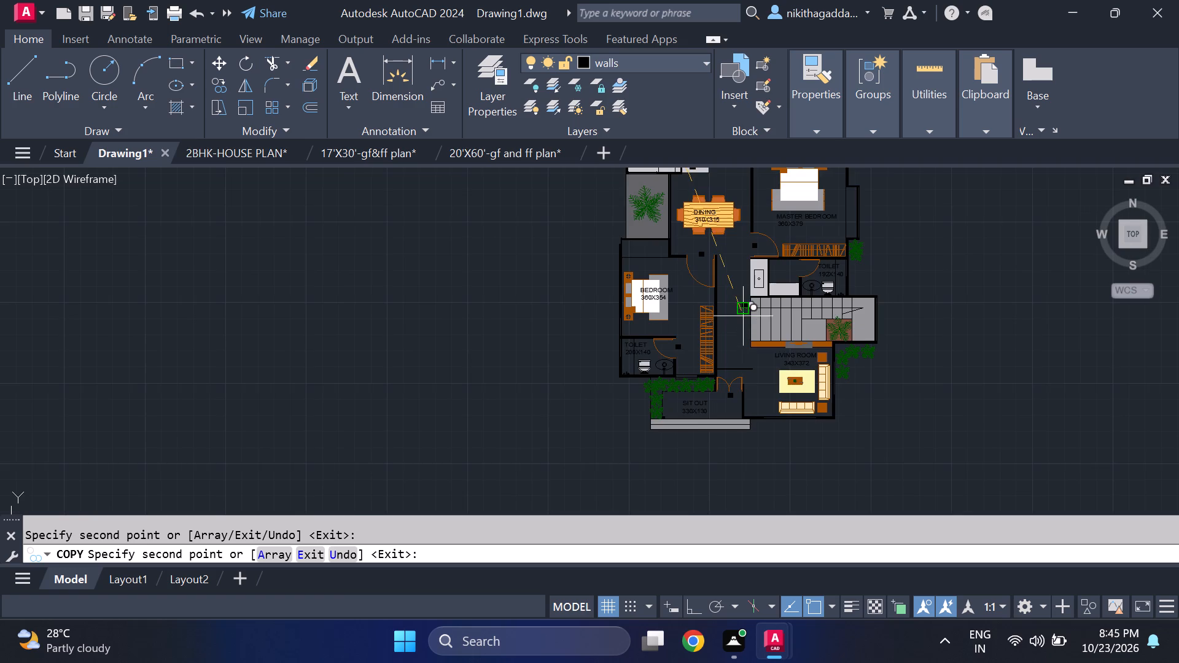
scroll(743, 316, up, 2)
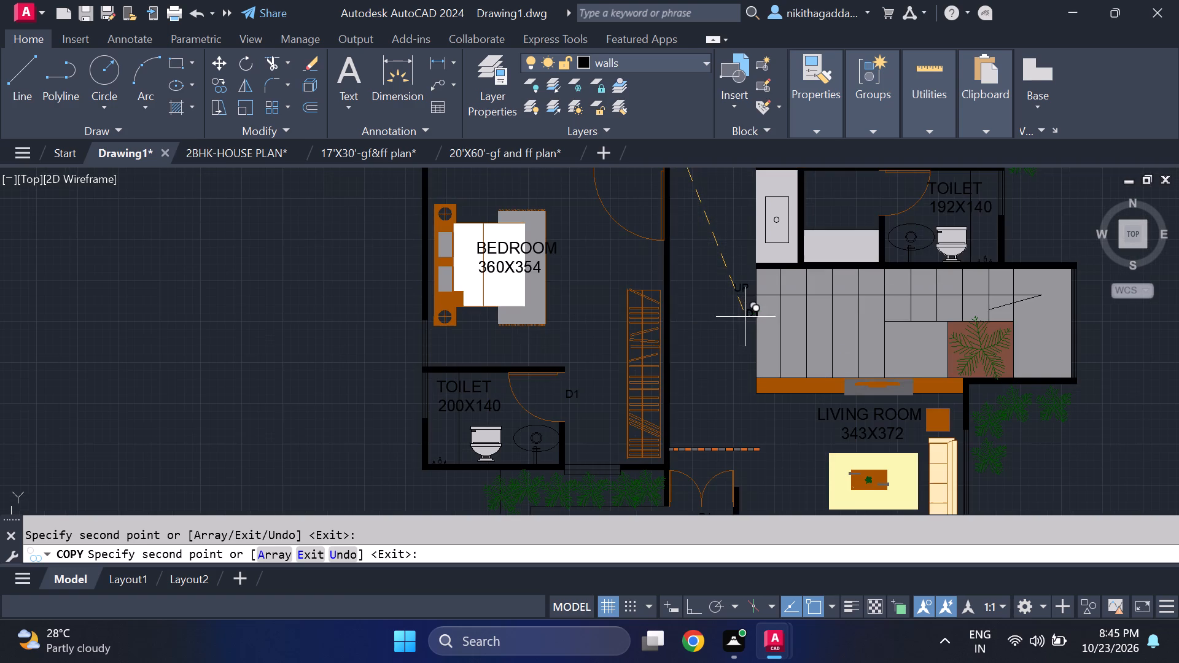
scroll(735, 338, down, 2)
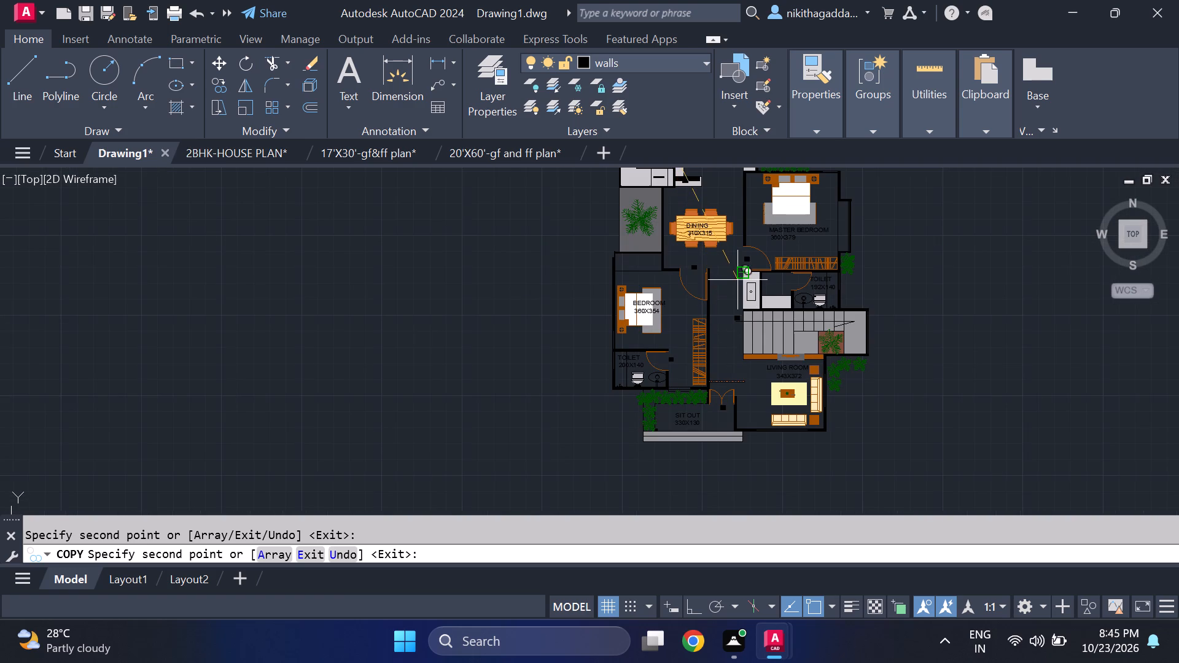
middle_drag(737, 280, 723, 320)
scroll(720, 327, up, 1)
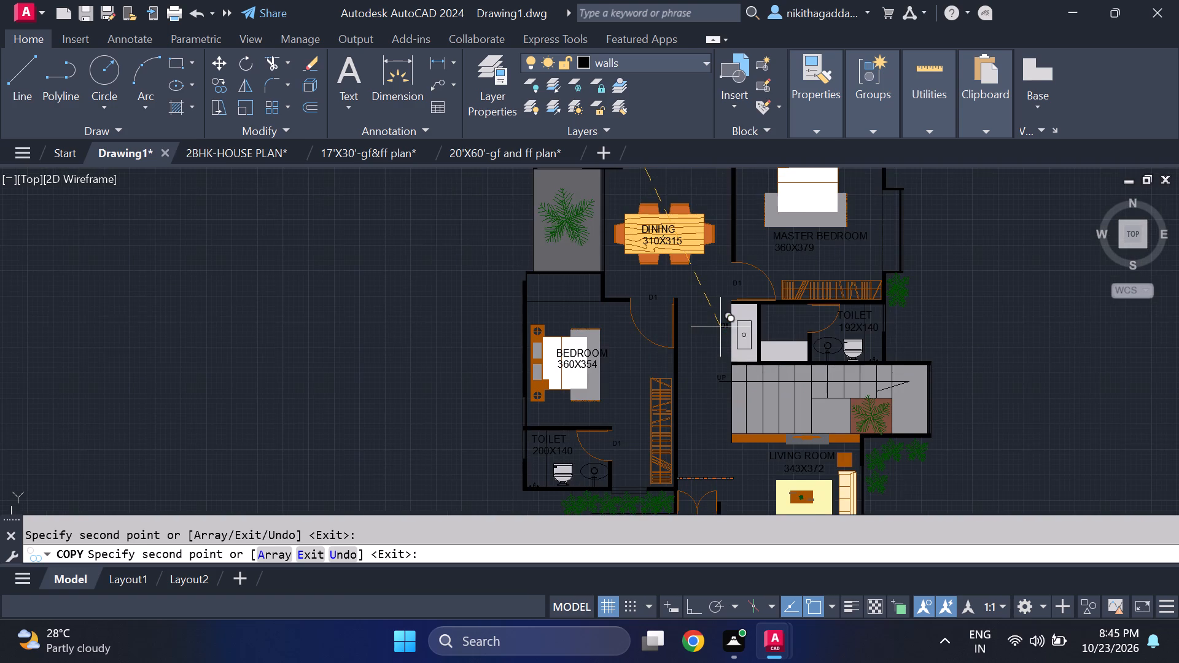
middle_drag(744, 316, 739, 352)
scroll(795, 362, up, 2)
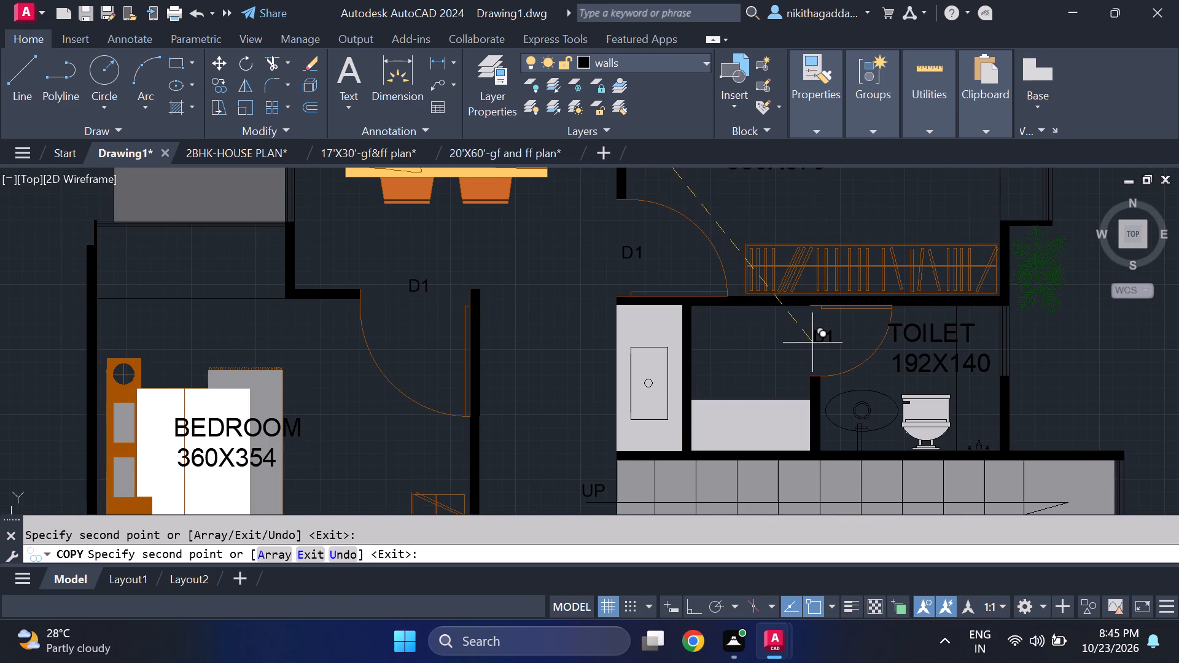
click(814, 345)
scroll(809, 336, down, 3)
scroll(618, 392, up, 1)
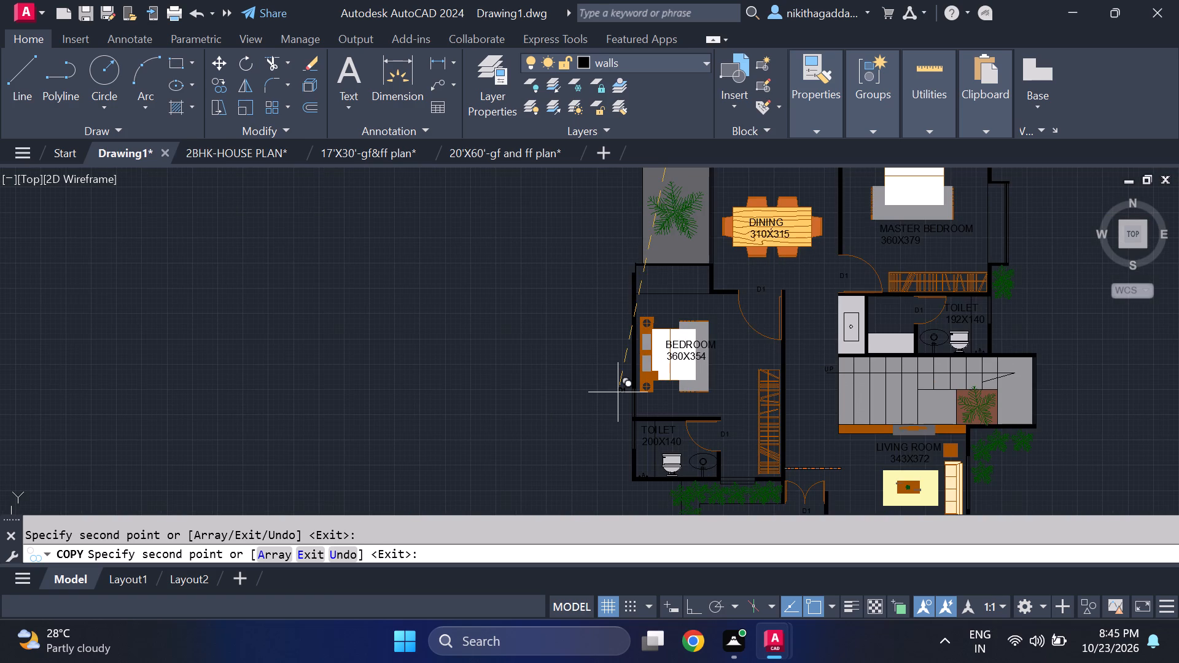
scroll(647, 381, up, 1)
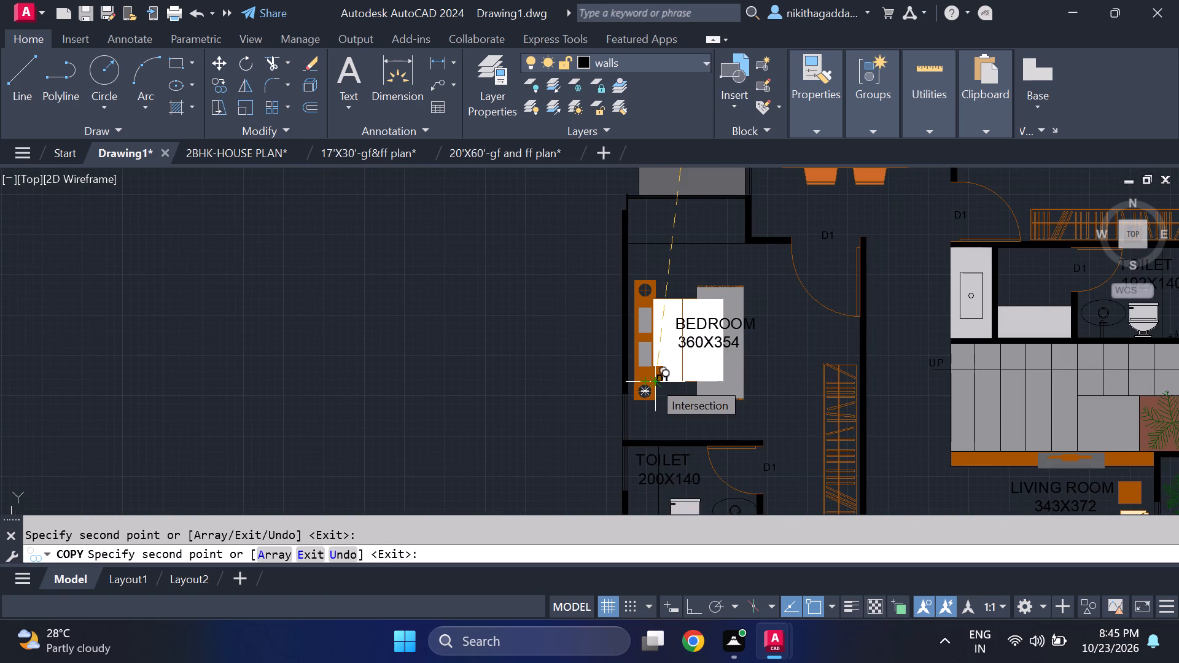
scroll(645, 371, down, 2)
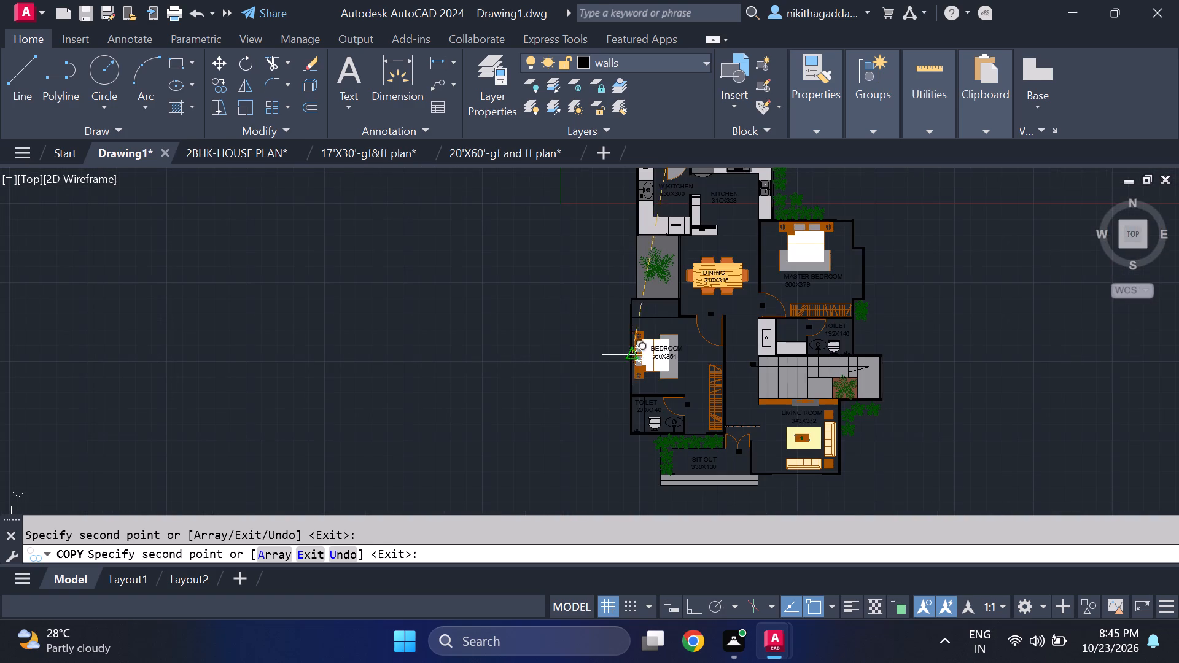
key(Escape)
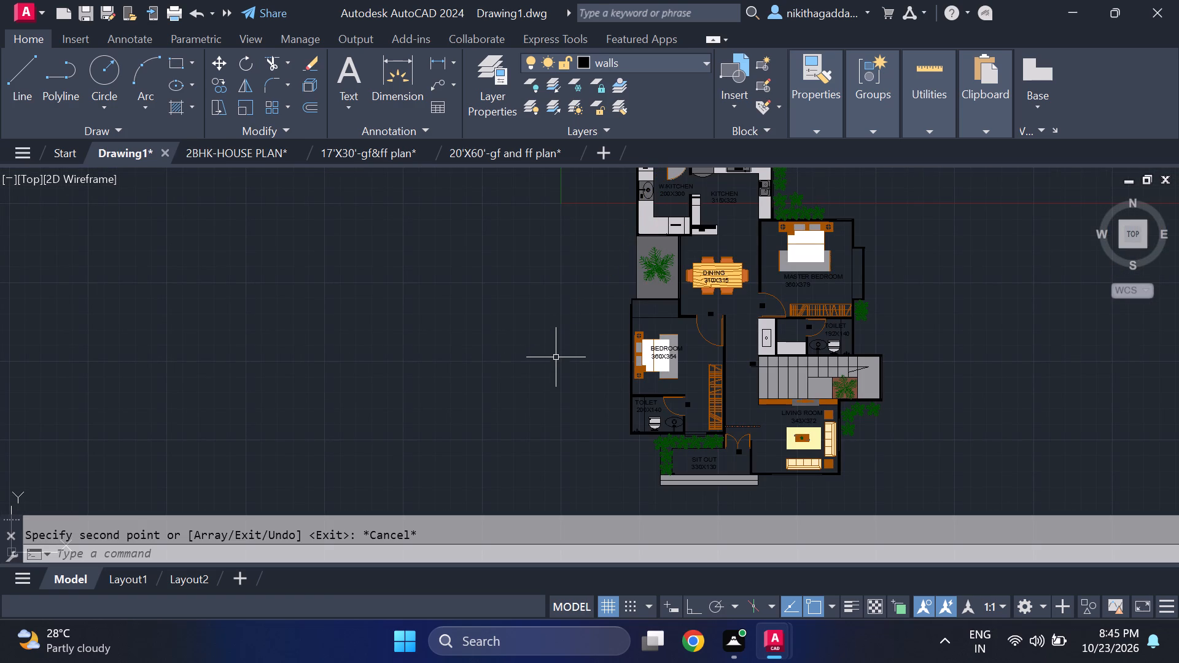
Delete the original D1 label near the west jamb of the work kitchen's north door, keeping the copy in the opening.
middle_drag(615, 324, 591, 439)
scroll(639, 317, up, 2)
middle_drag(633, 398, 630, 395)
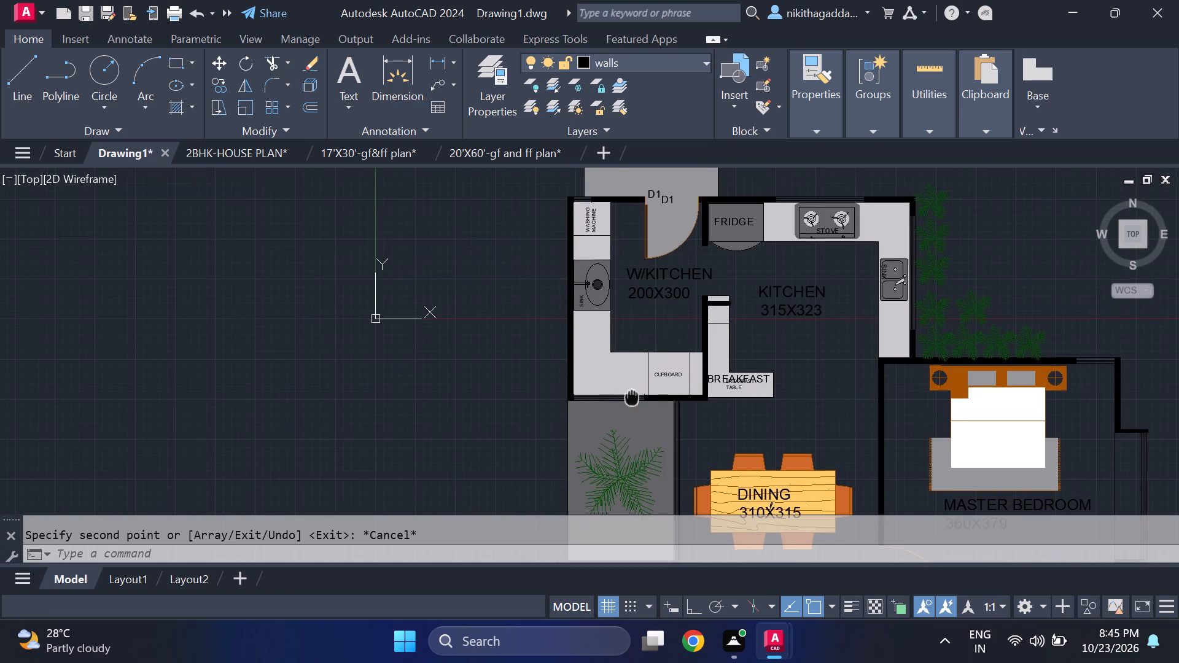
middle_drag(630, 395, 588, 316)
scroll(586, 315, up, 1)
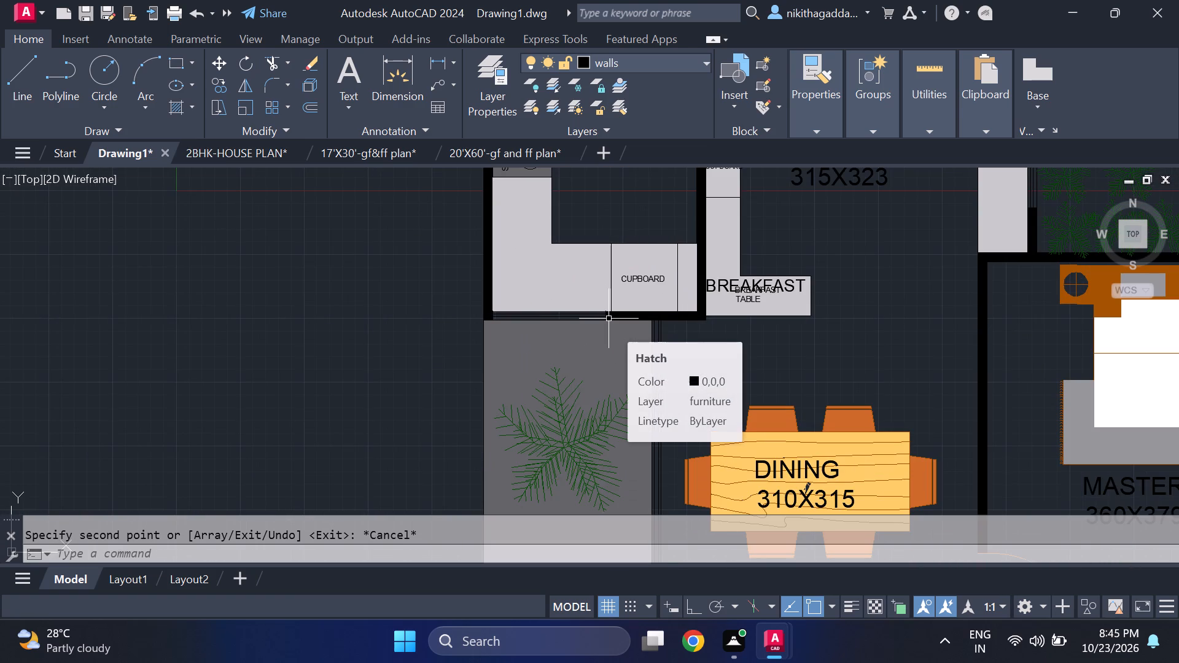
scroll(612, 316, down, 2)
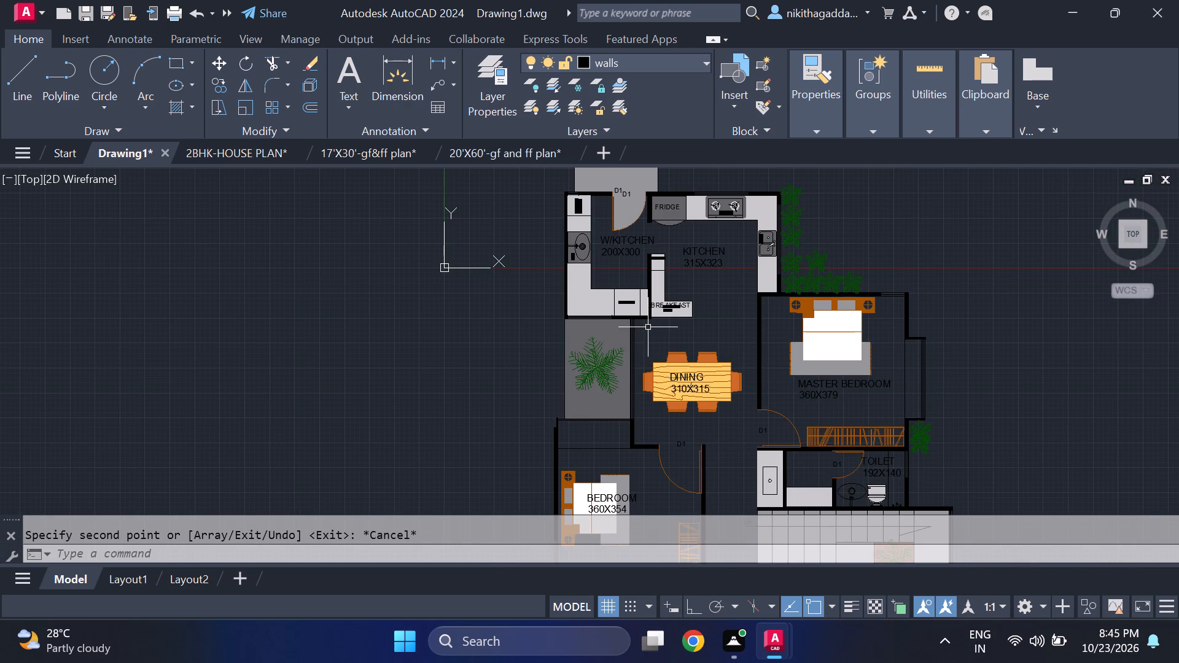
middle_drag(639, 330, 572, 340)
scroll(555, 200, up, 2)
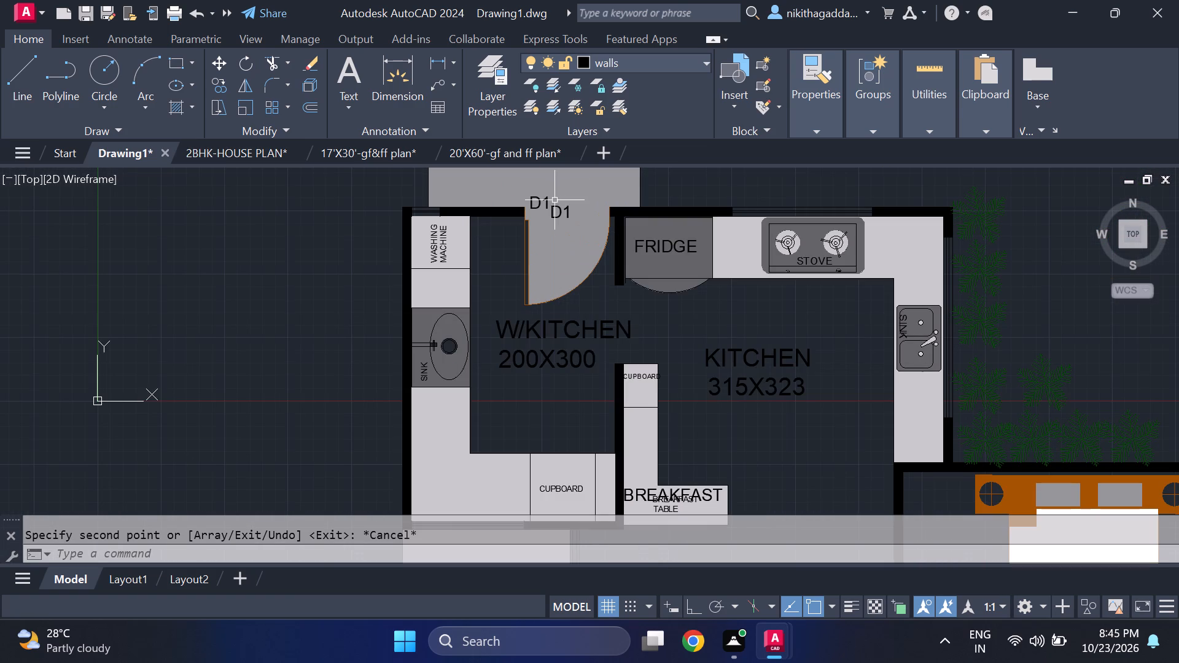
click(548, 200)
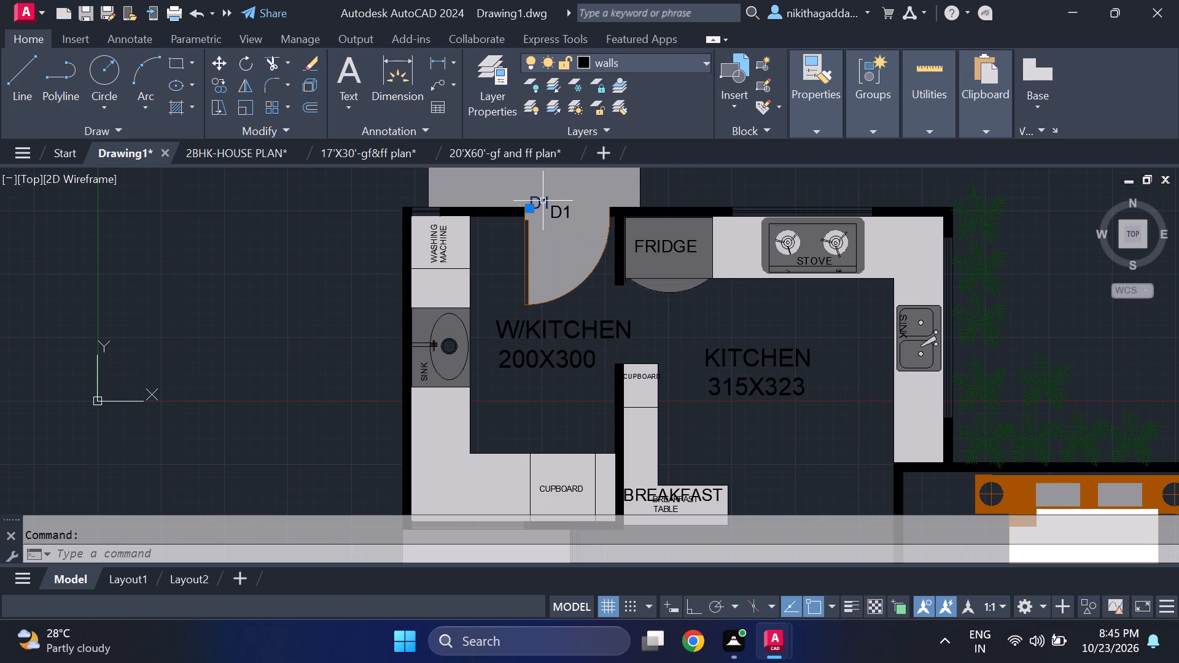
key(Delete)
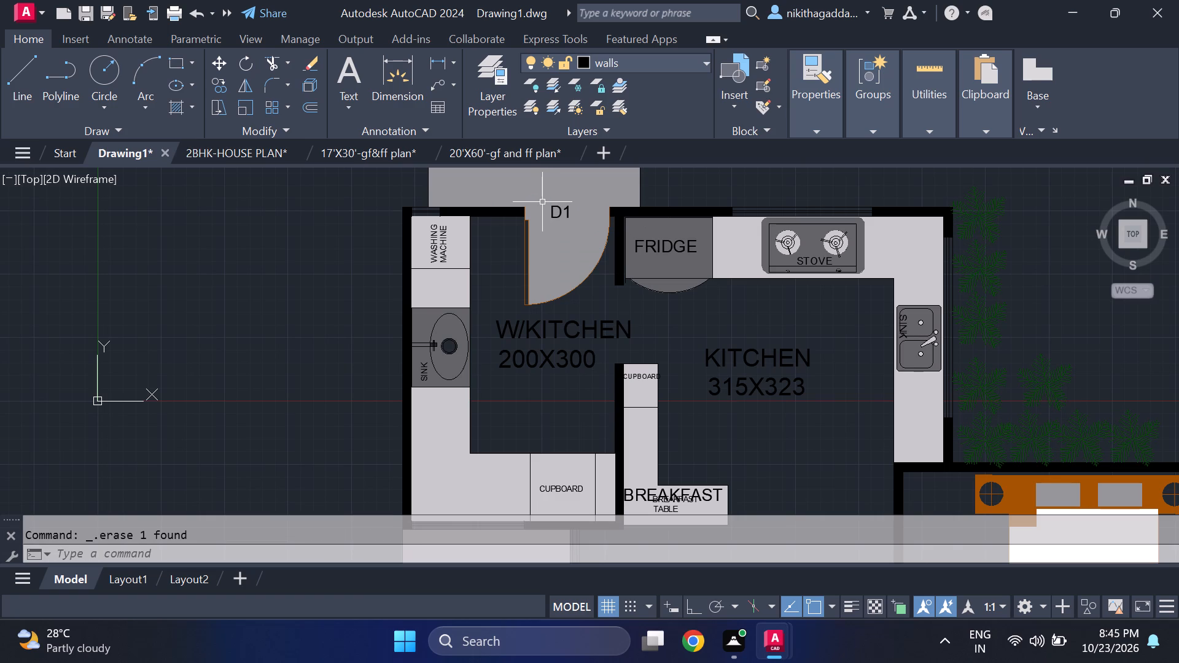
Change the D1 label at the 200X140 toilet's door to read D2.
scroll(538, 201, down, 4)
scroll(531, 288, up, 2)
middle_drag(531, 287, 525, 291)
scroll(602, 328, up, 1)
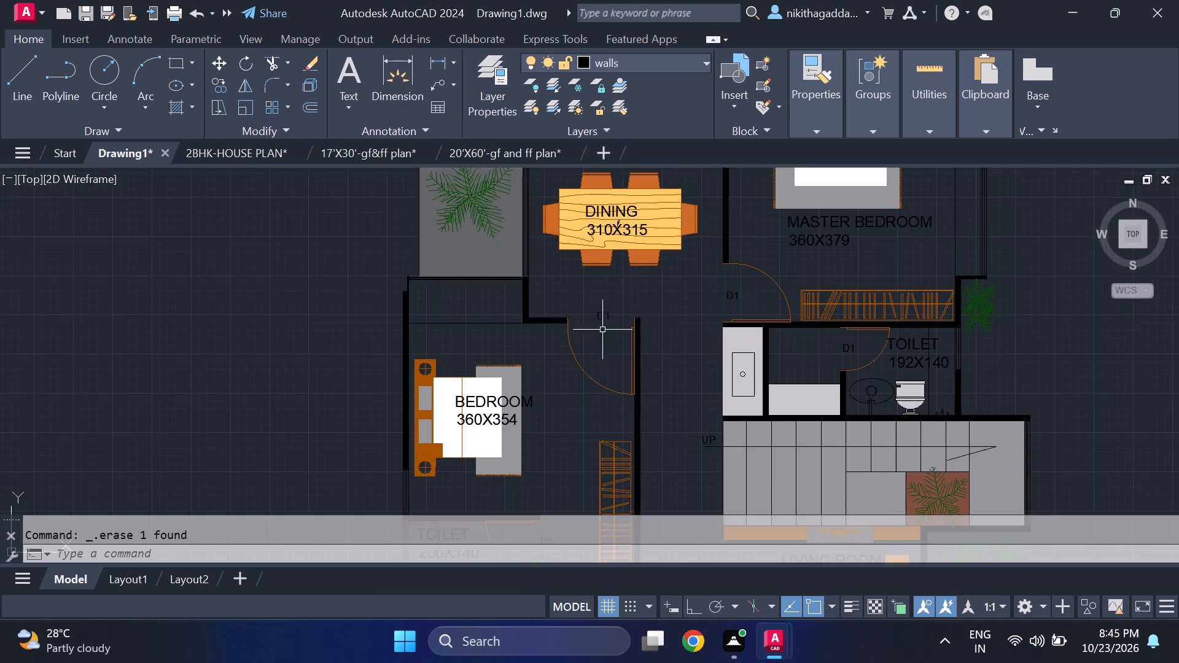
middle_drag(607, 347, 665, 193)
scroll(551, 398, up, 1)
scroll(670, 399, up, 1)
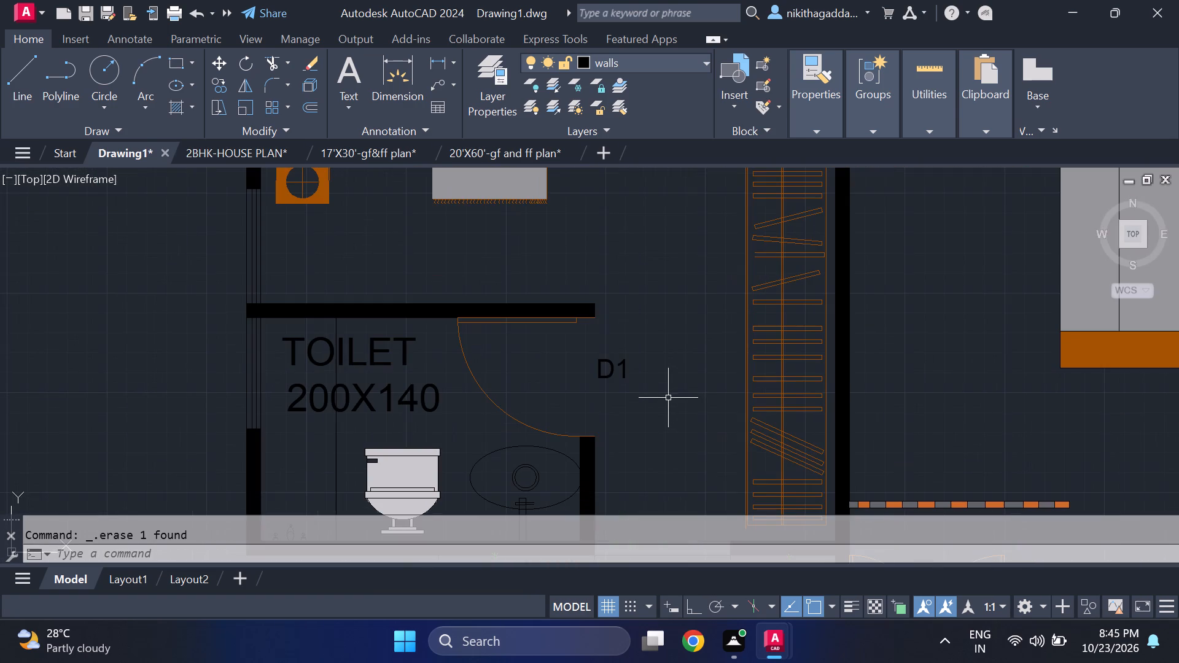
double_click(609, 369)
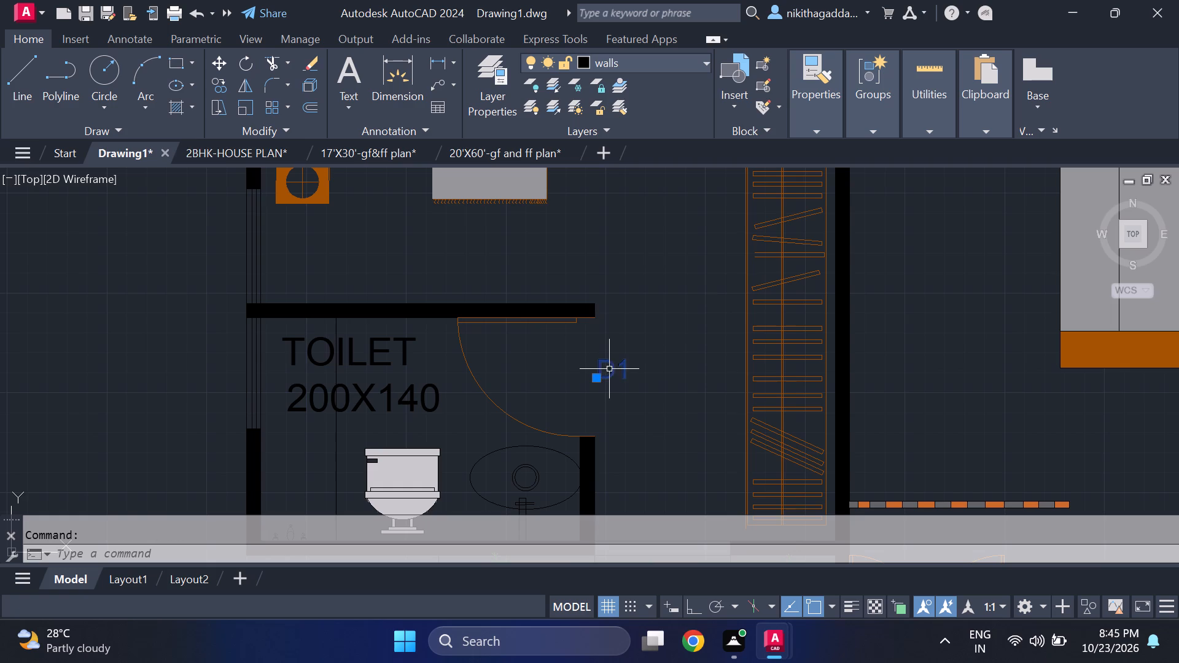
scroll(626, 374, up, 2)
click(623, 371)
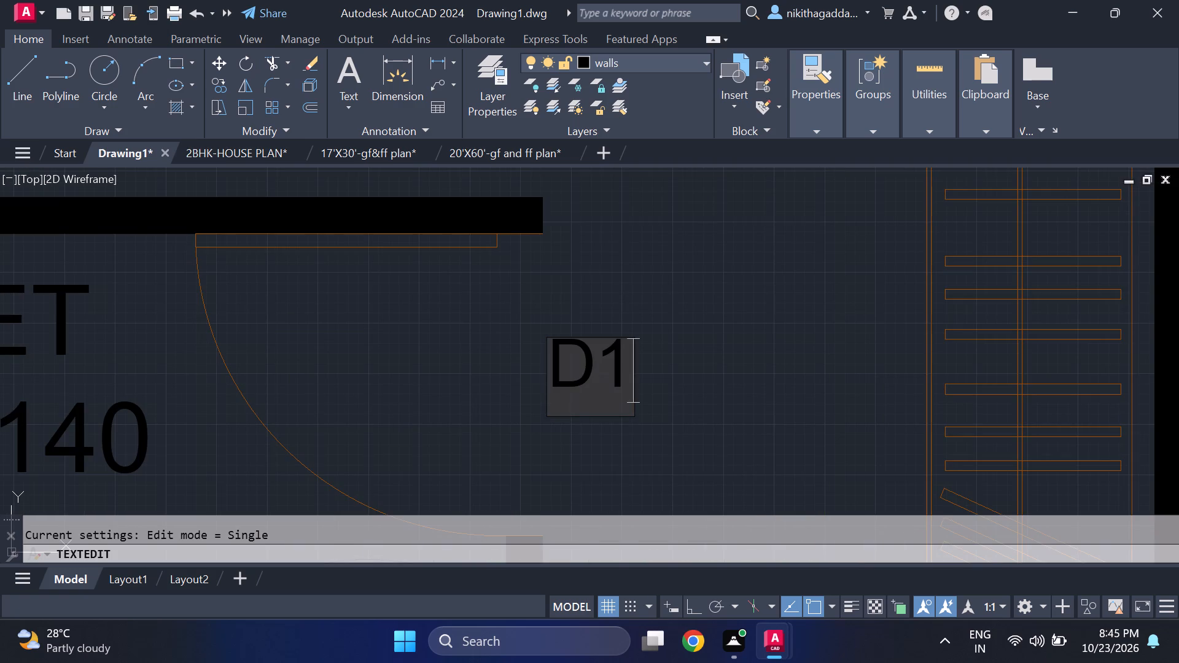
key(BackSpace)
key(2)
key(Return)
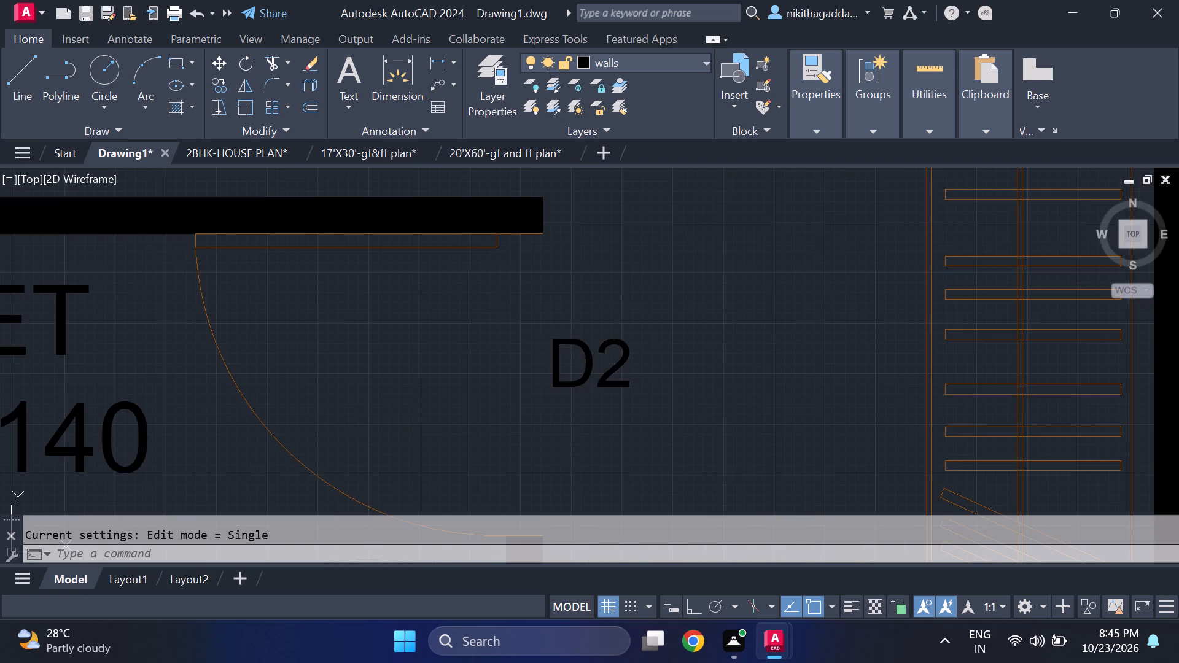
Change the D1 label at the double entrance door by the sit out to read MD.
key(Return)
scroll(619, 406, down, 4)
middle_drag(674, 427, 543, 390)
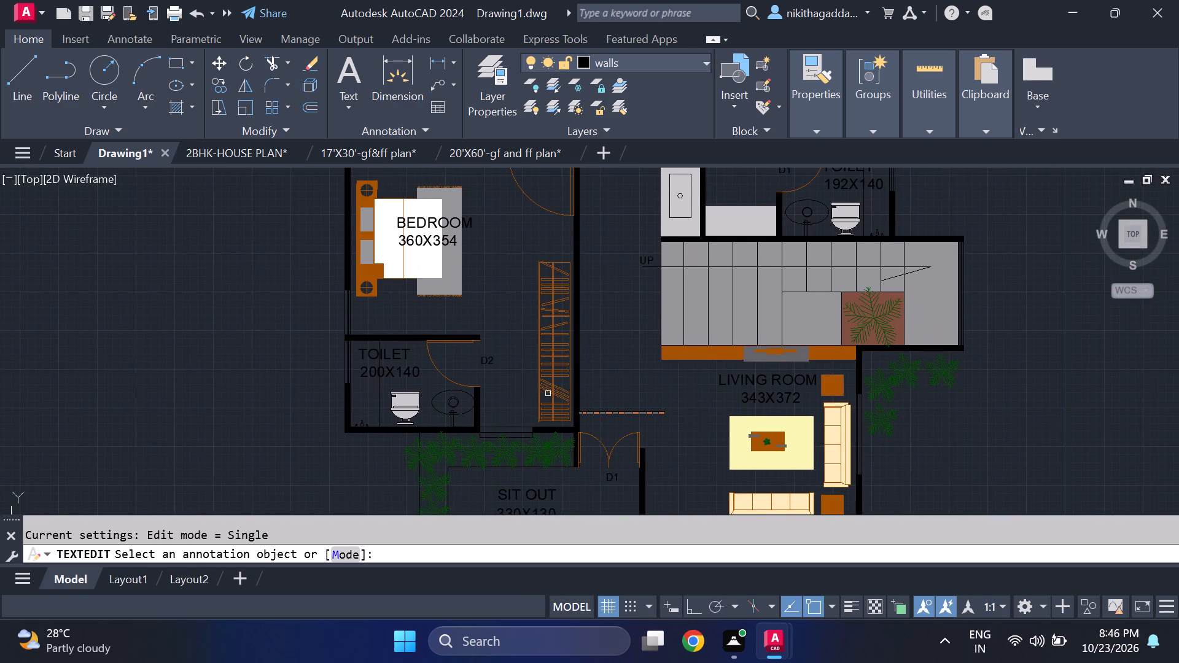
middle_drag(634, 511, 597, 418)
scroll(587, 416, up, 4)
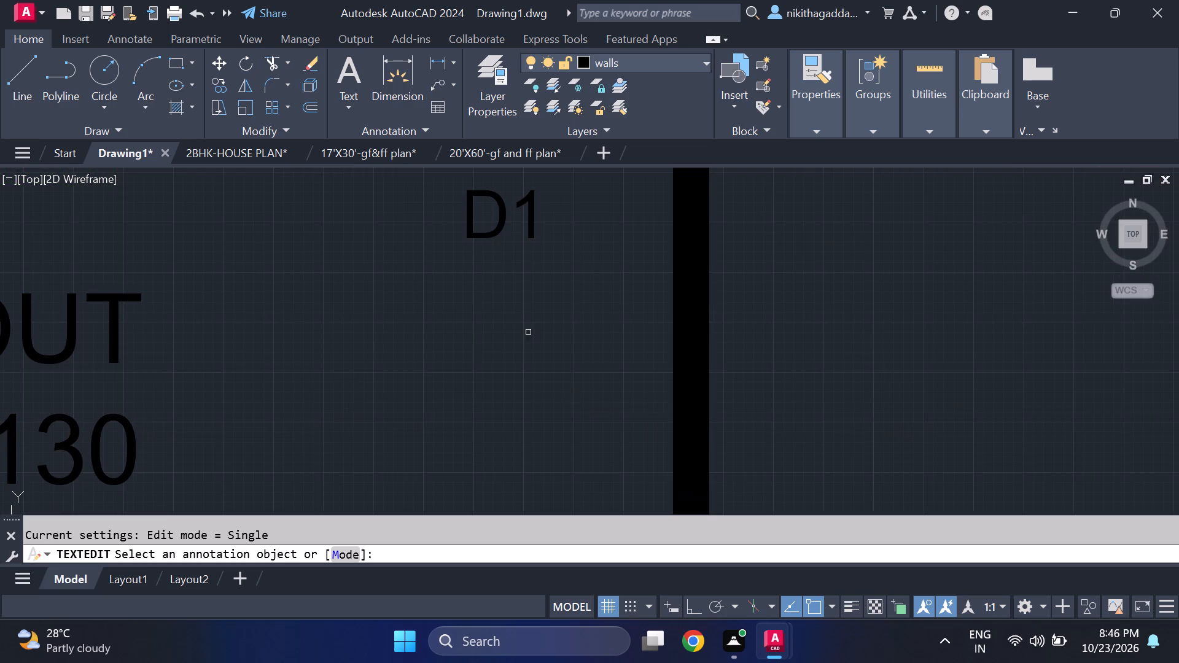
click(492, 235)
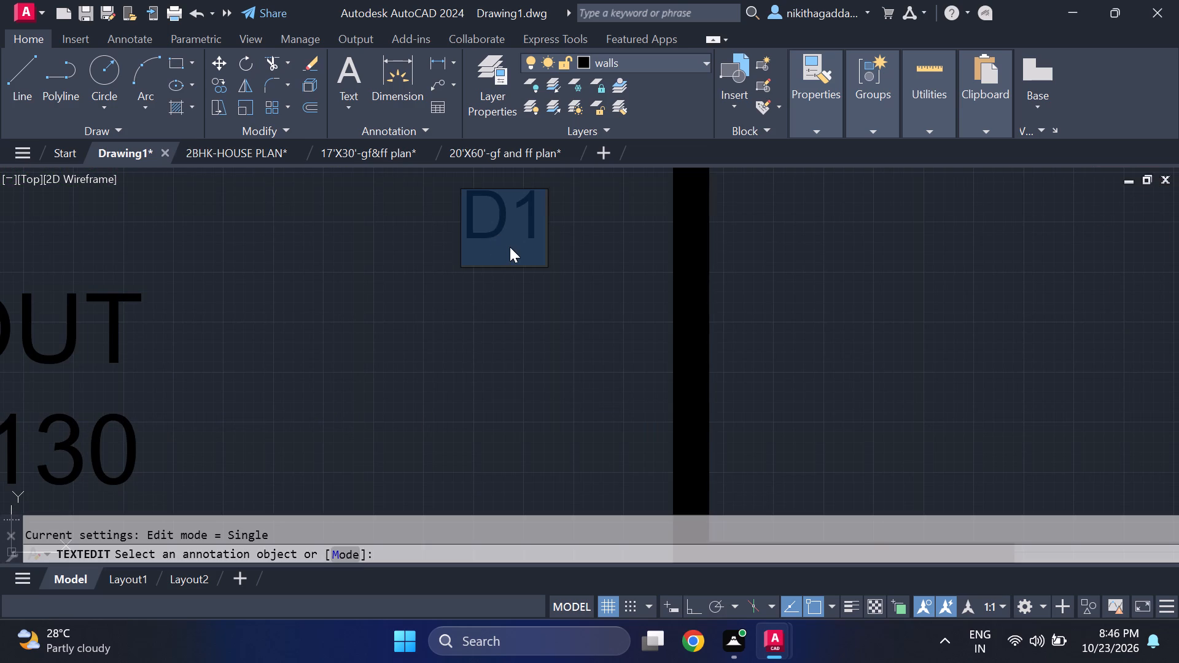
key(BackSpace)
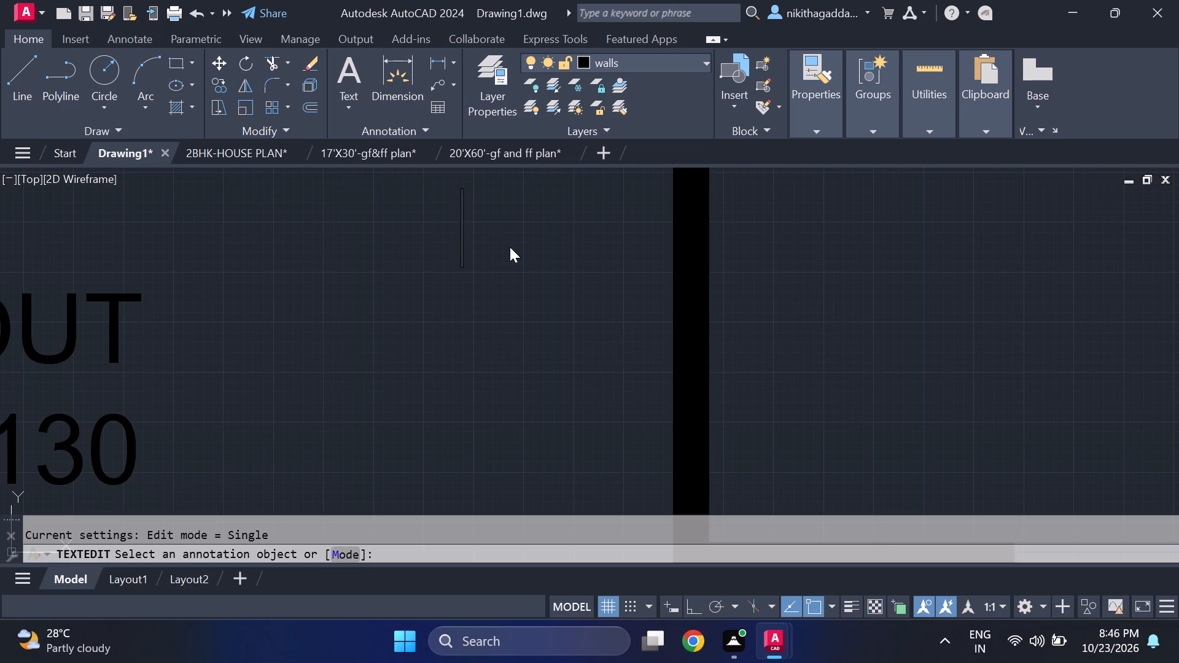
text(MD)
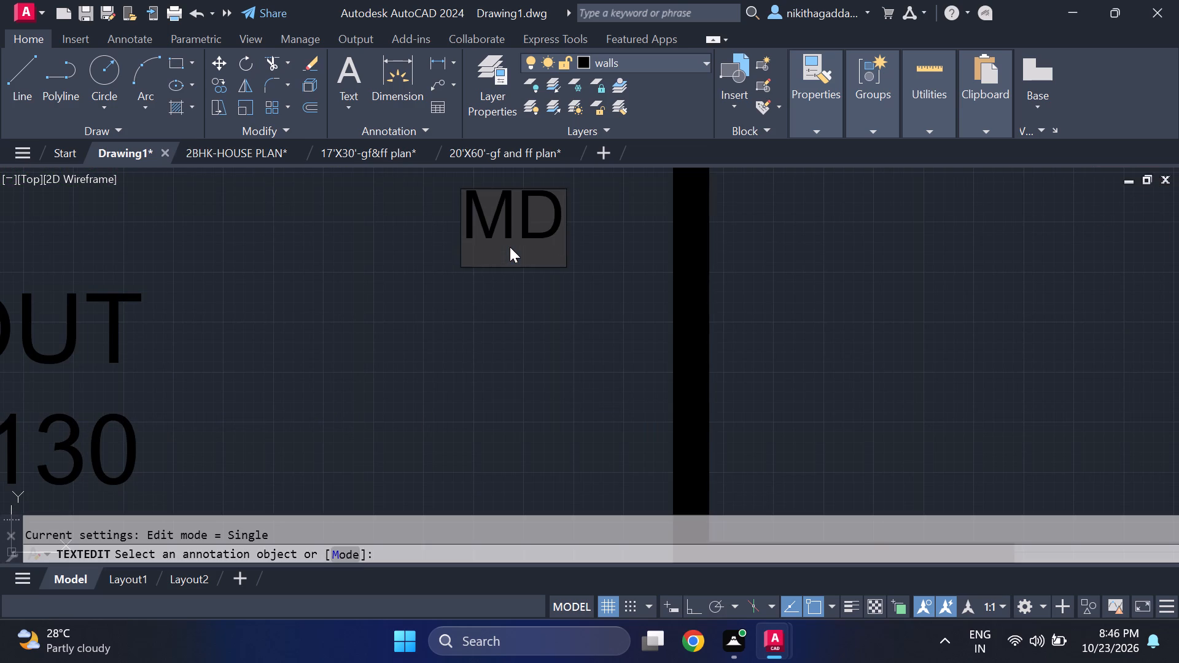
key(Return)
Change the D1 label at the 192X140 toilet's door to read D2.
key(Return)
scroll(530, 279, down, 3)
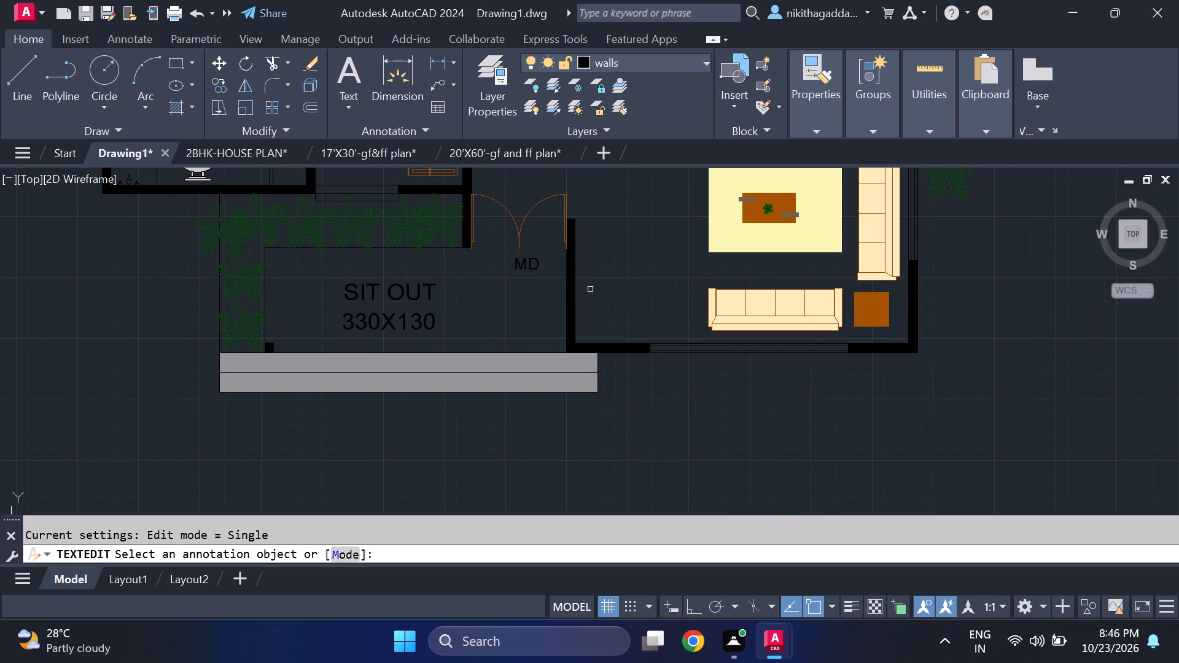
middle_drag(595, 285, 538, 364)
middle_drag(604, 300, 591, 382)
middle_drag(617, 304, 635, 420)
scroll(635, 420, down, 2)
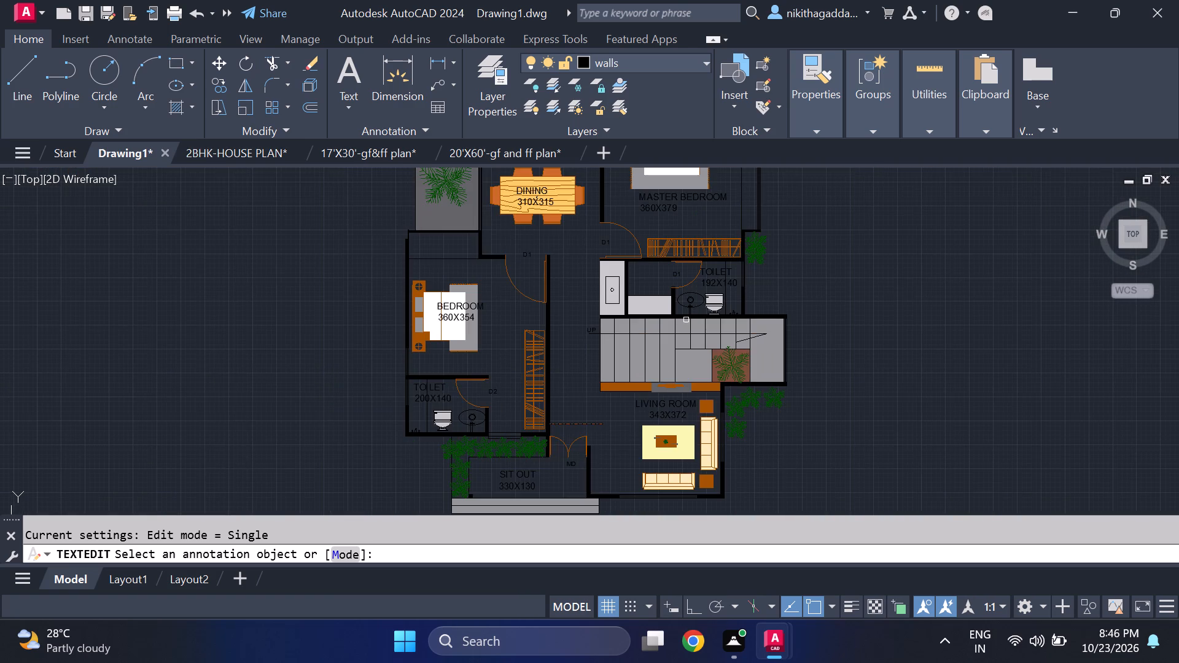
scroll(687, 320, up, 2)
middle_drag(686, 313, 679, 457)
scroll(647, 339, up, 2)
click(644, 365)
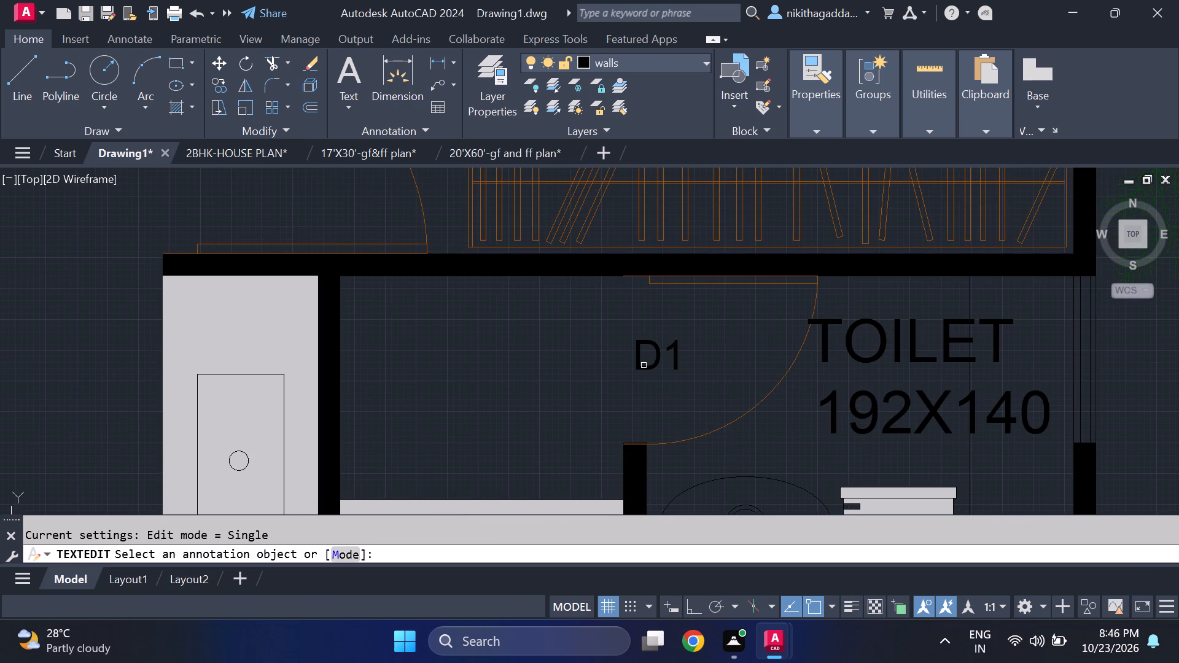
click(677, 351)
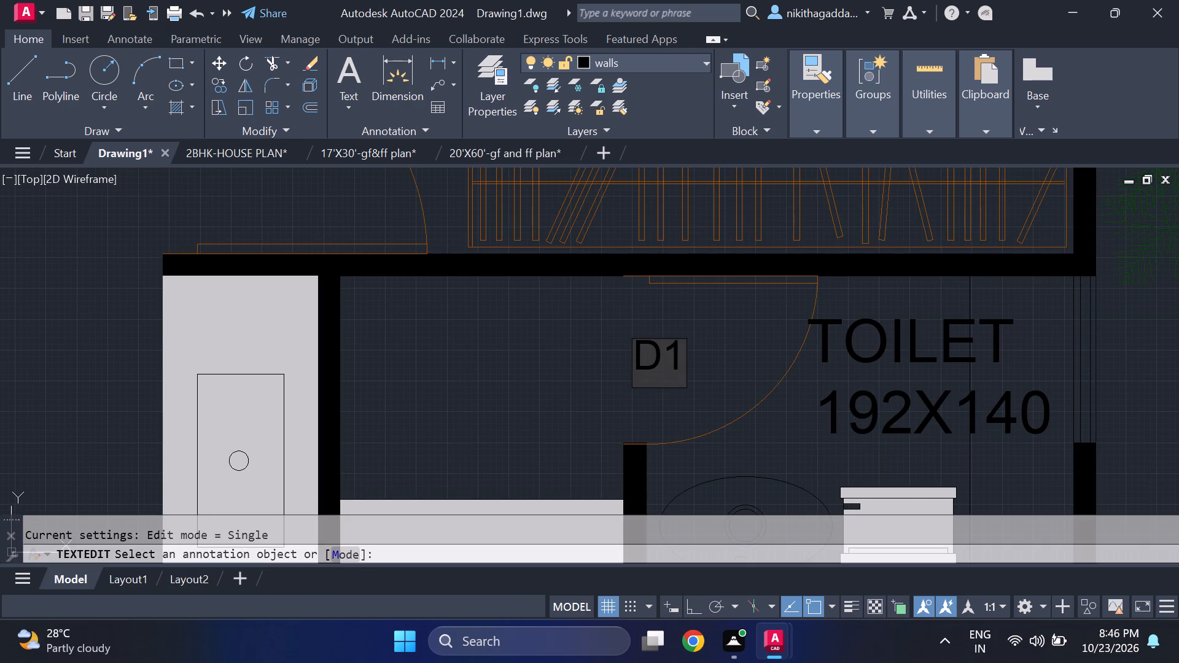
key(BackSpace)
key(2)
key(Return)
Review the door labels around the dining area, both bedrooms and both toilets for any that still need changing.
key(Return)
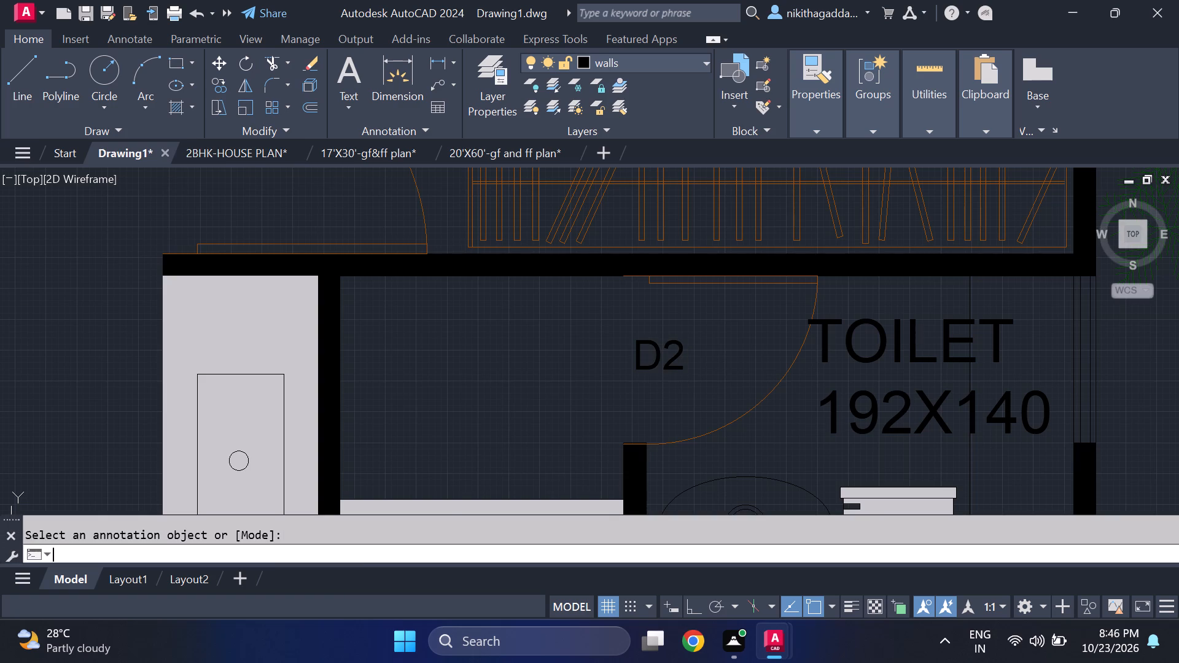
scroll(641, 408, down, 3)
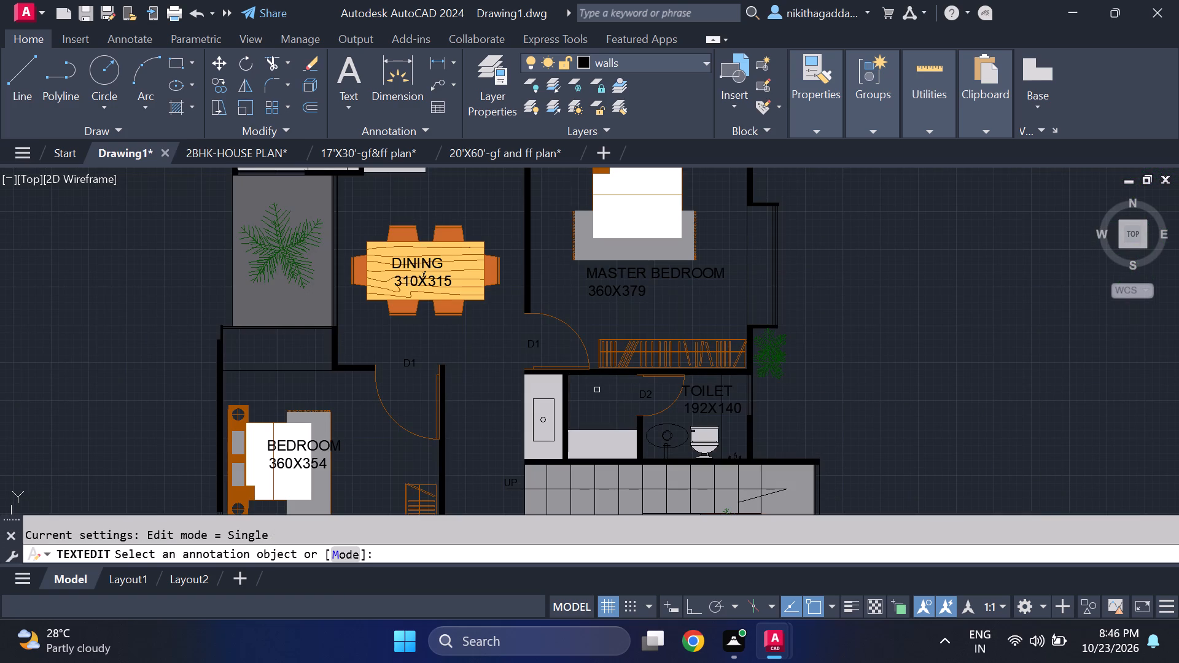
scroll(519, 348, up, 1)
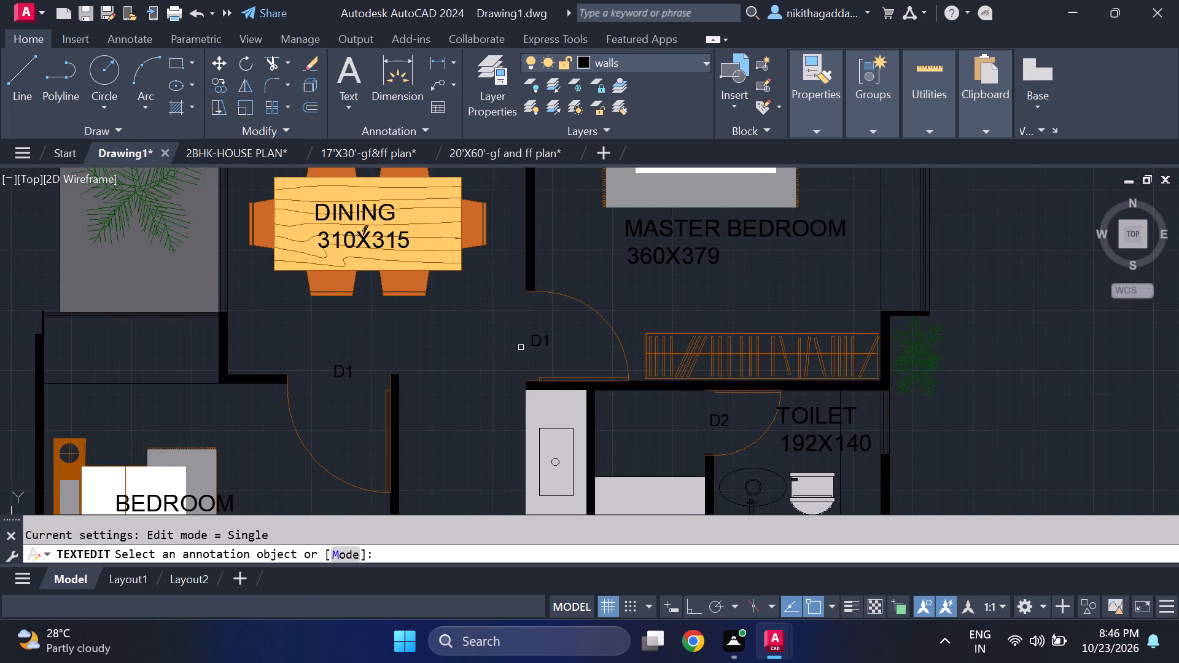
middle_drag(521, 347, 561, 381)
middle_drag(562, 382, 569, 391)
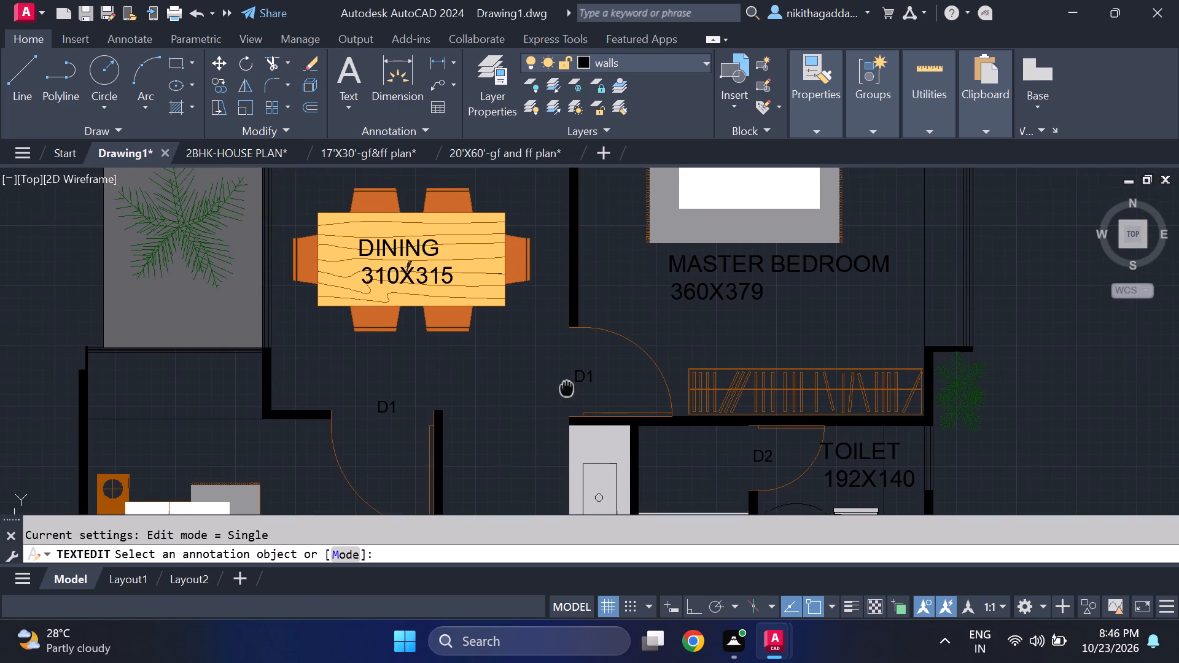
middle_drag(569, 391, 607, 443)
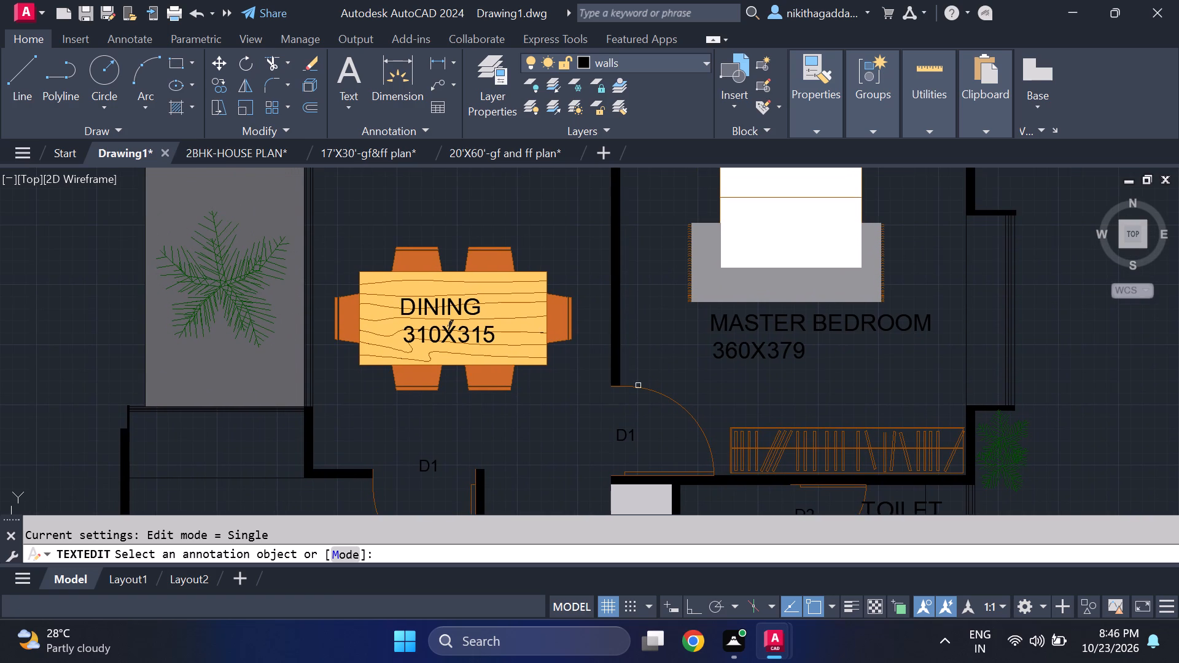
middle_drag(756, 404, 702, 468)
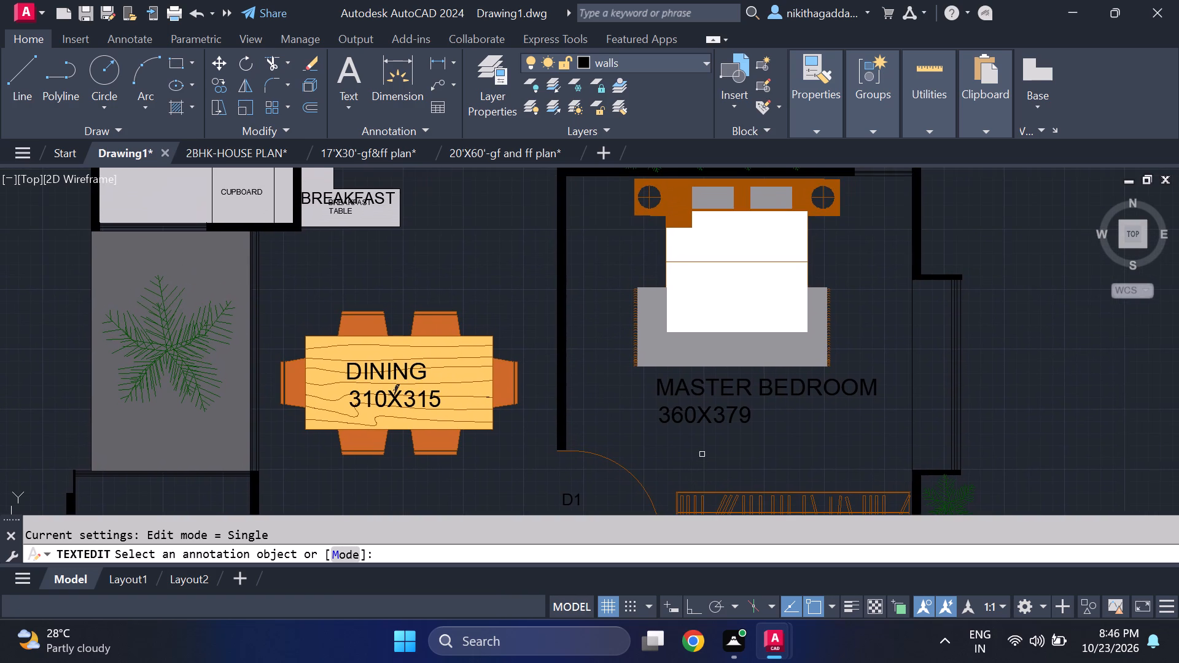
middle_drag(702, 451, 657, 394)
middle_drag(664, 407, 628, 313)
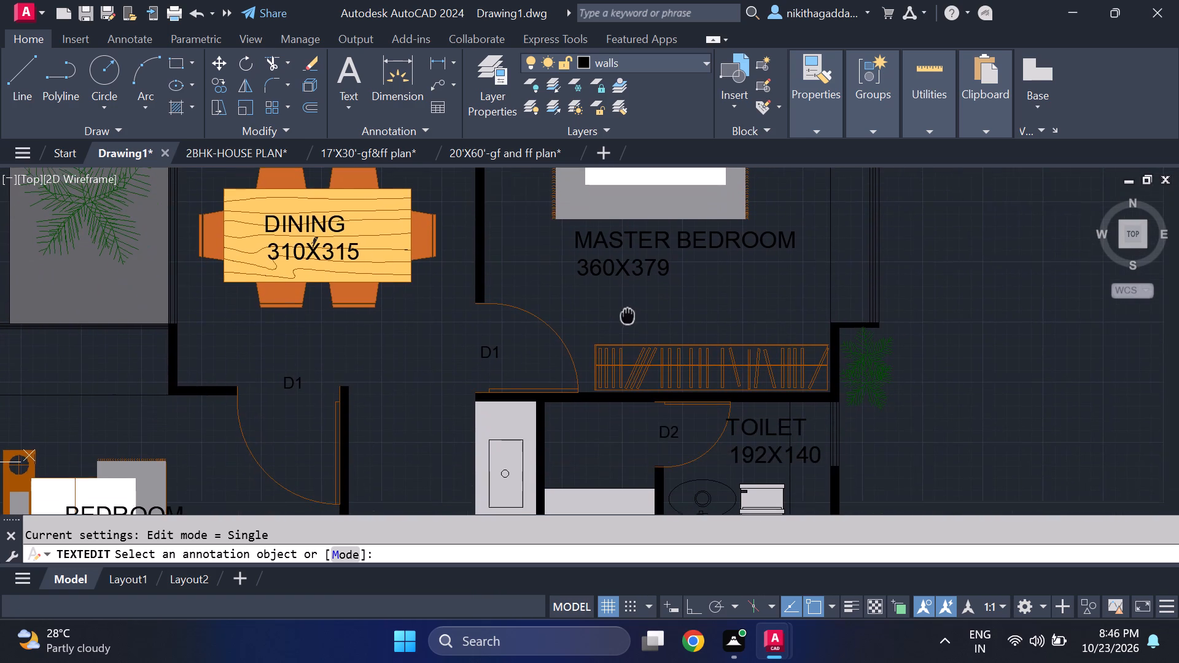
middle_drag(628, 313, 628, 316)
scroll(651, 424, down, 3)
scroll(621, 411, up, 3)
middle_drag(623, 388, 621, 359)
scroll(623, 386, up, 1)
middle_drag(623, 386, 648, 326)
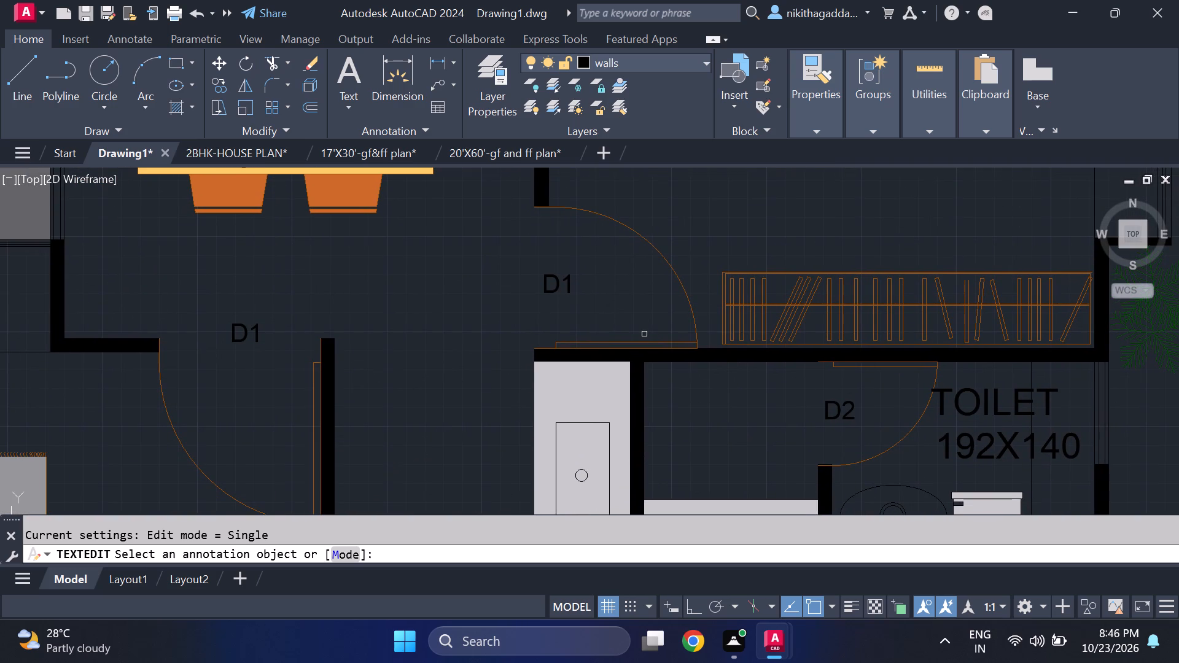
scroll(615, 384, down, 2)
middle_drag(537, 451, 648, 283)
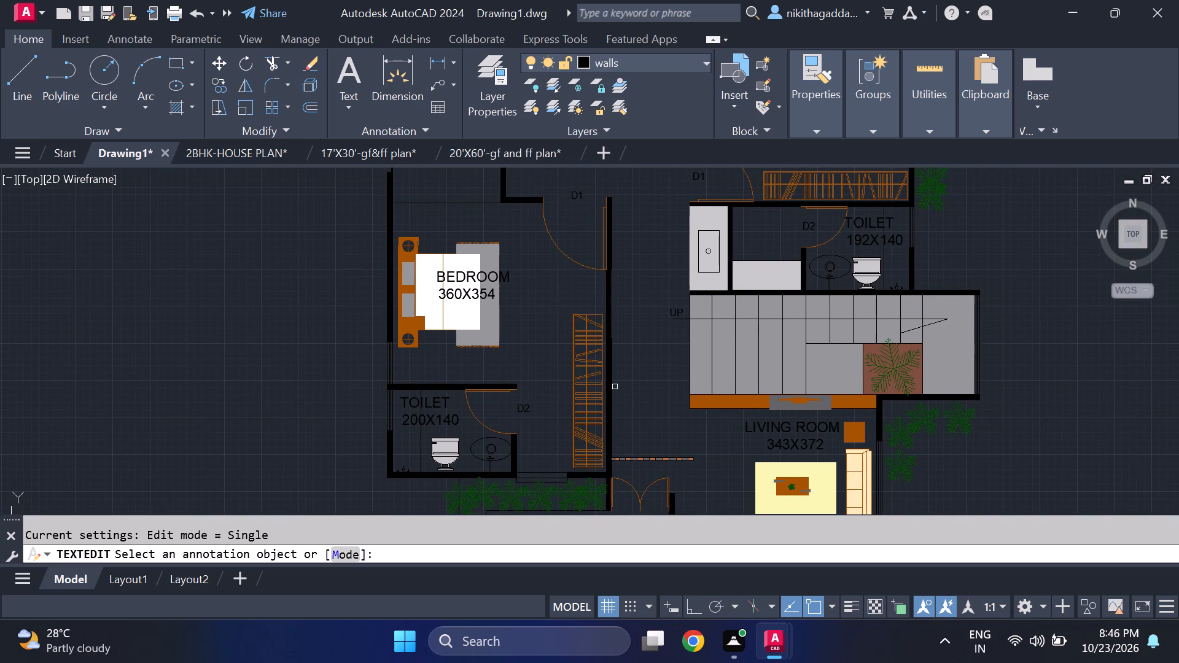
middle_drag(615, 398, 630, 297)
scroll(535, 307, down, 1)
scroll(531, 300, up, 2)
middle_drag(531, 296, 537, 319)
middle_drag(537, 319, 559, 404)
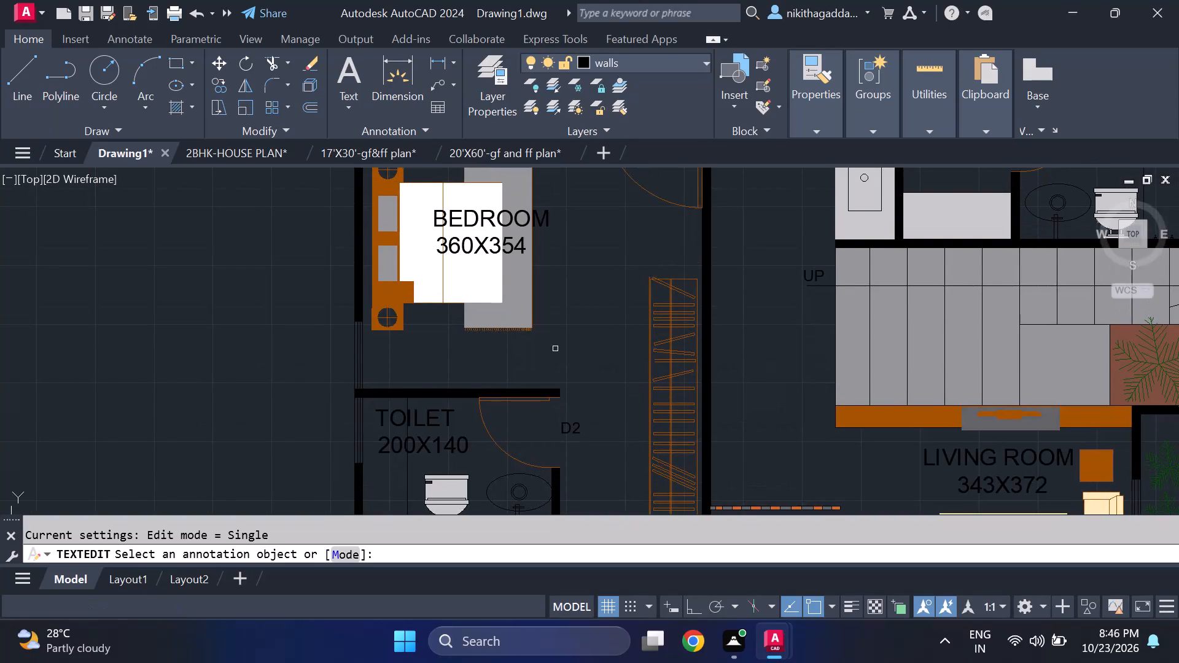
middle_drag(555, 347, 571, 430)
scroll(572, 416, down, 2)
middle_drag(572, 344, 561, 305)
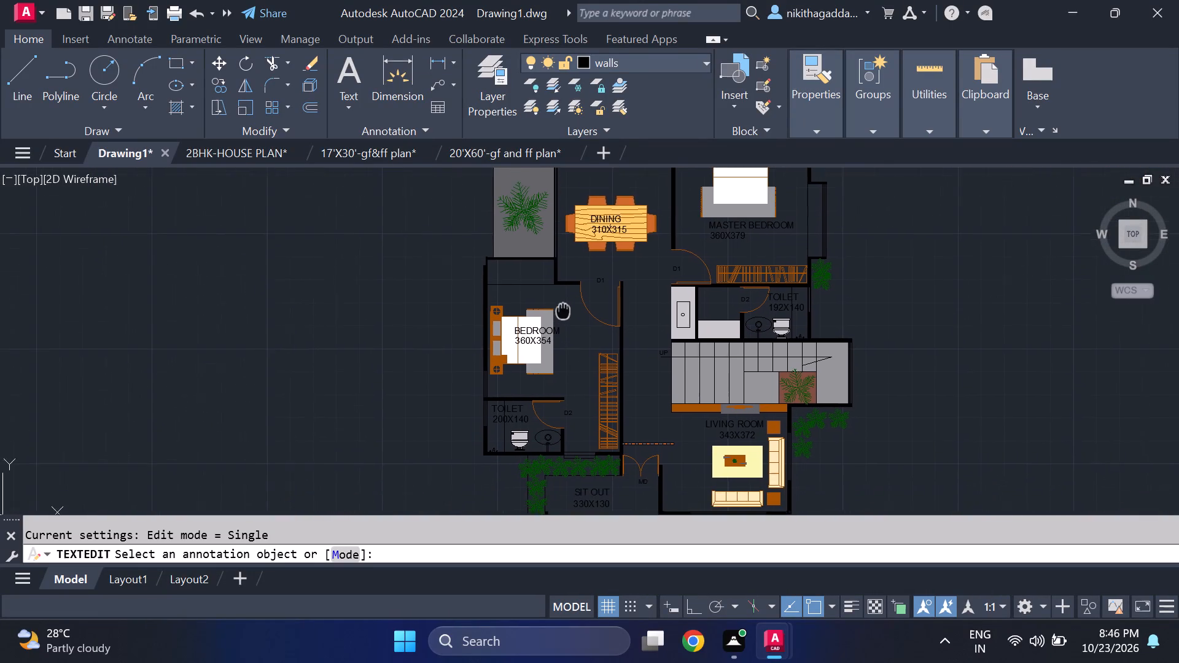
middle_drag(561, 305, 553, 271)
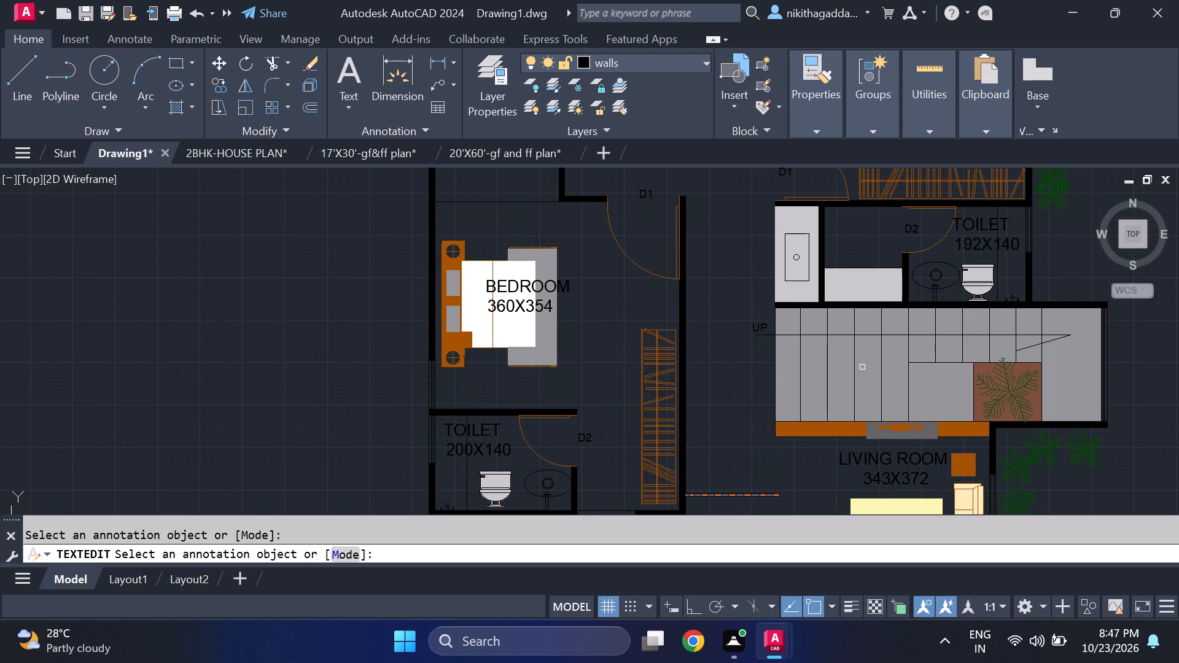
Check the labels in the work kitchen, kitchen and breakfast area, then end the text editing.
scroll(752, 438, down, 3)
scroll(720, 330, up, 2)
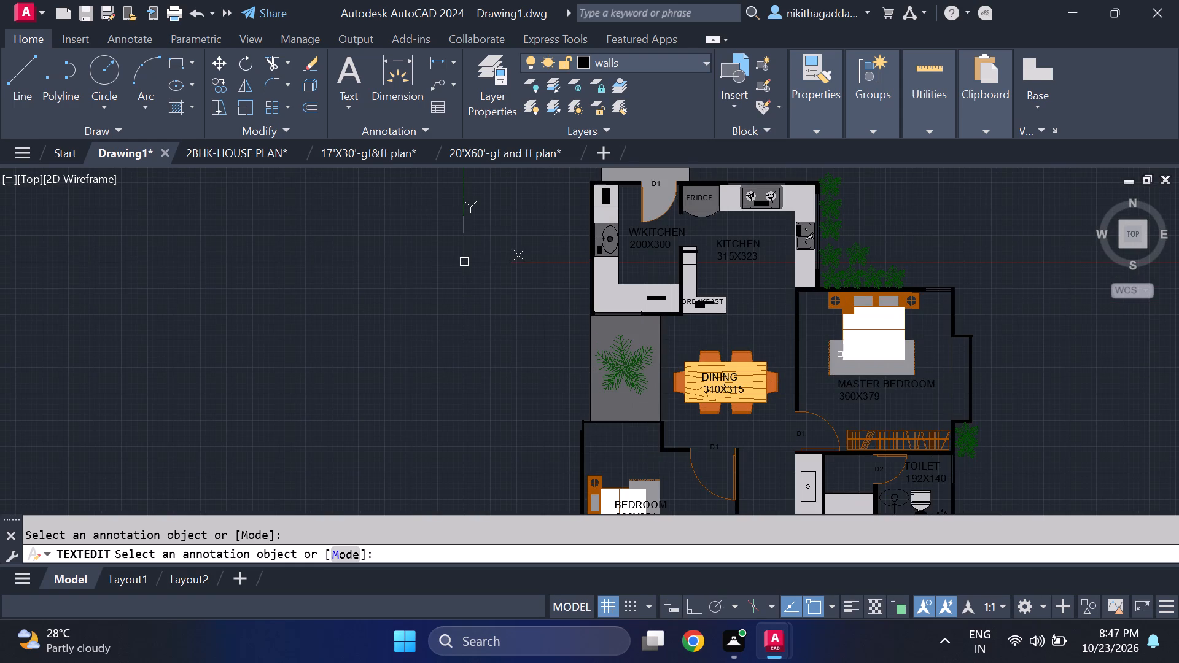
scroll(704, 364, up, 2)
scroll(625, 355, down, 2)
scroll(630, 290, up, 1)
middle_drag(641, 303, 690, 385)
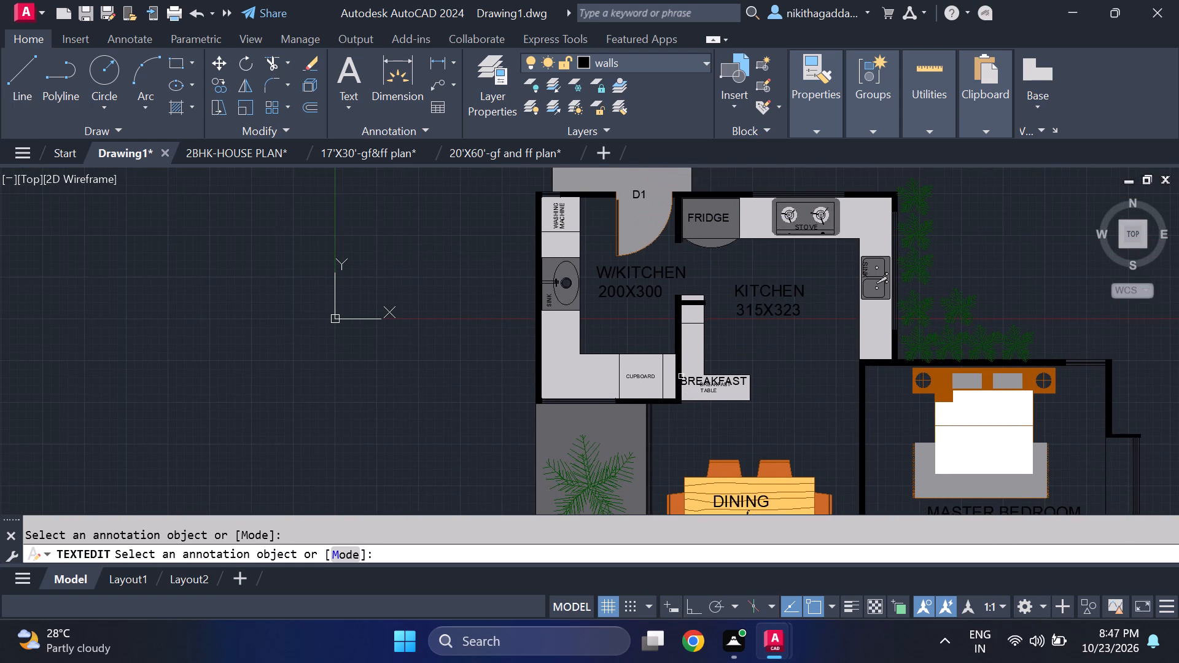
scroll(561, 231, up, 2)
scroll(561, 231, down, 2)
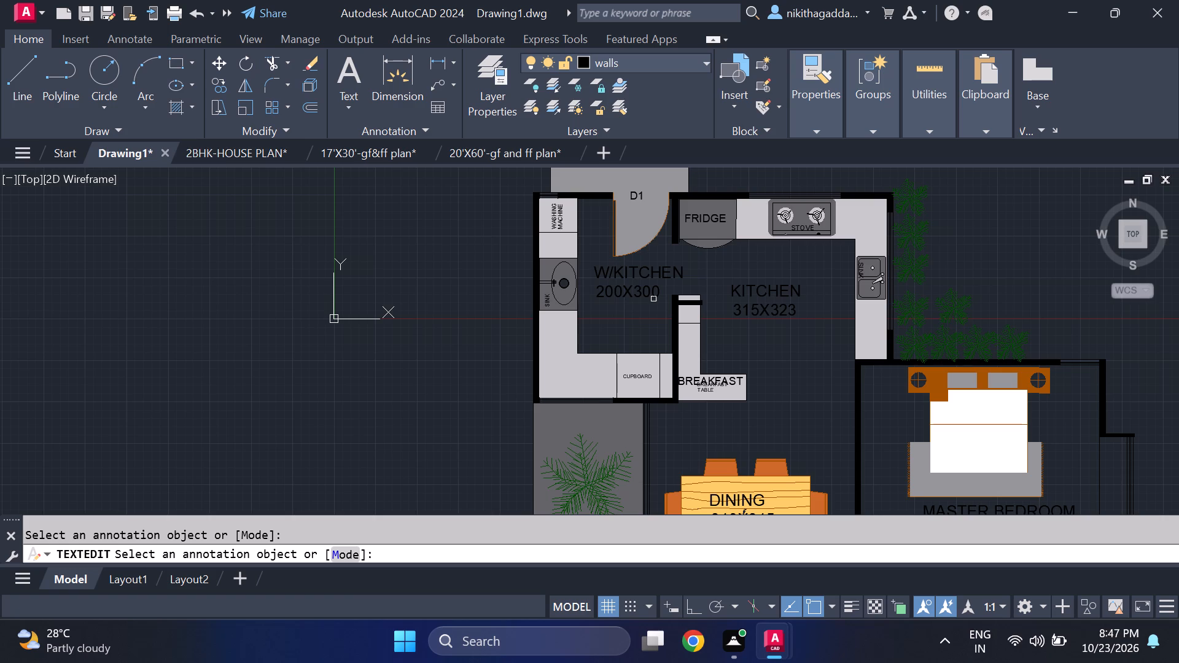
scroll(686, 329, up, 1)
middle_drag(712, 349, 637, 289)
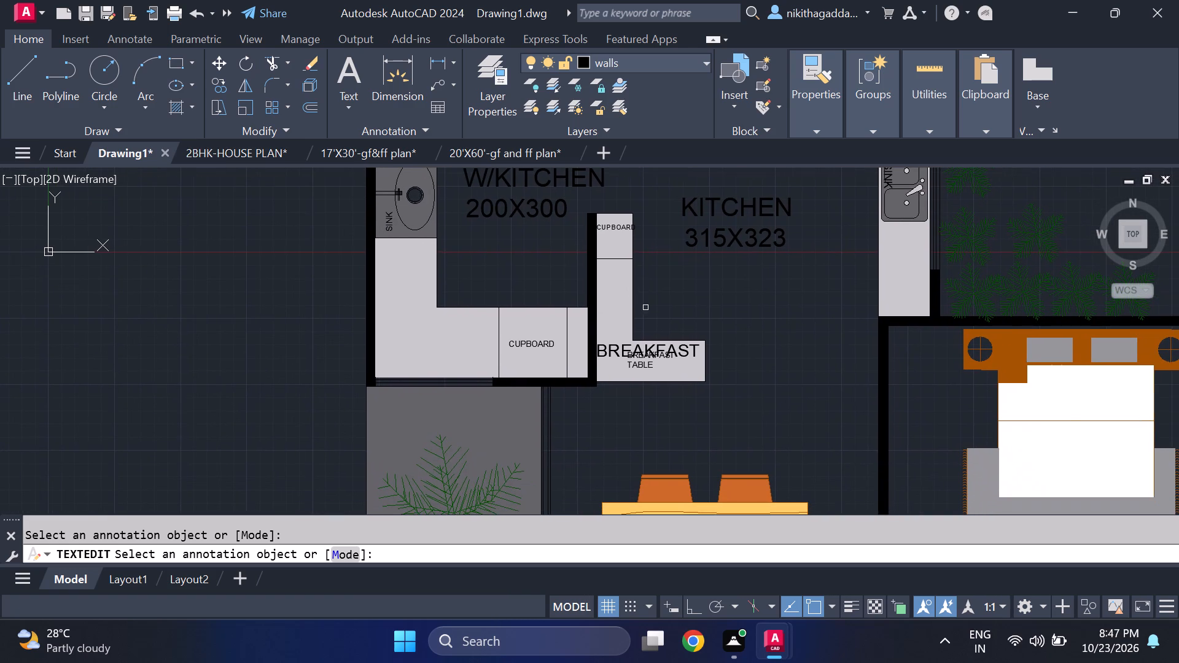
scroll(665, 336, down, 1)
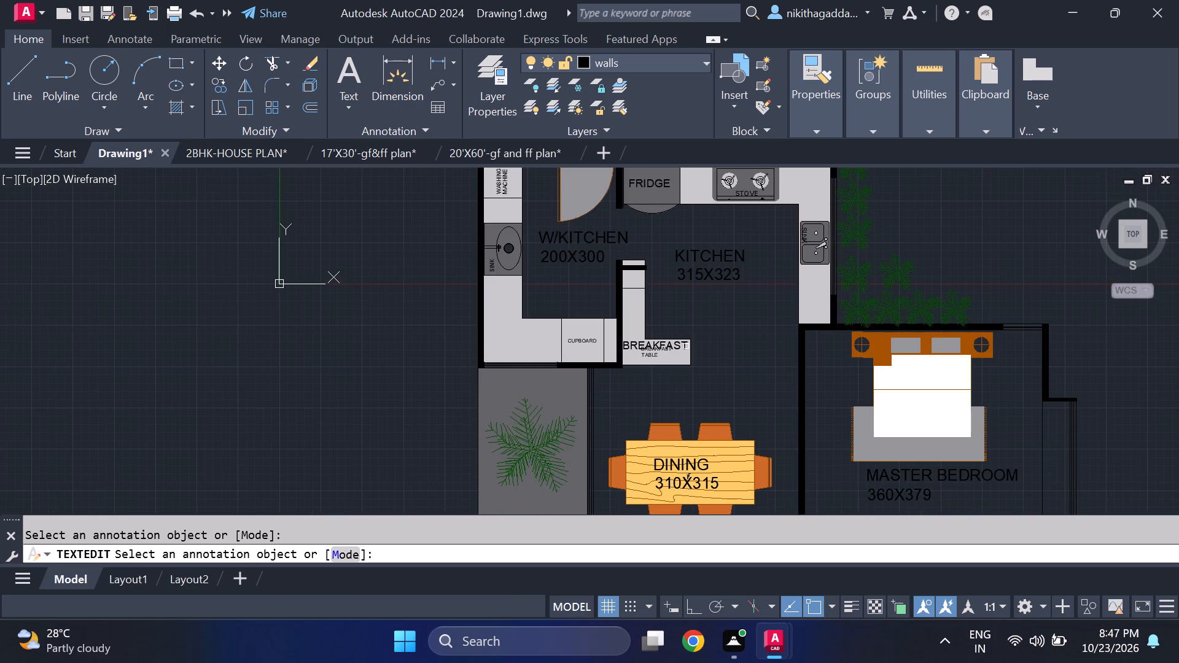
key(Escape)
Copy the tap and double-circle drain from the 200X140 toilet's washbasin onto the blank counter beside the 192X140 toilet.
middle_drag(710, 396, 566, 189)
scroll(583, 295, down, 1)
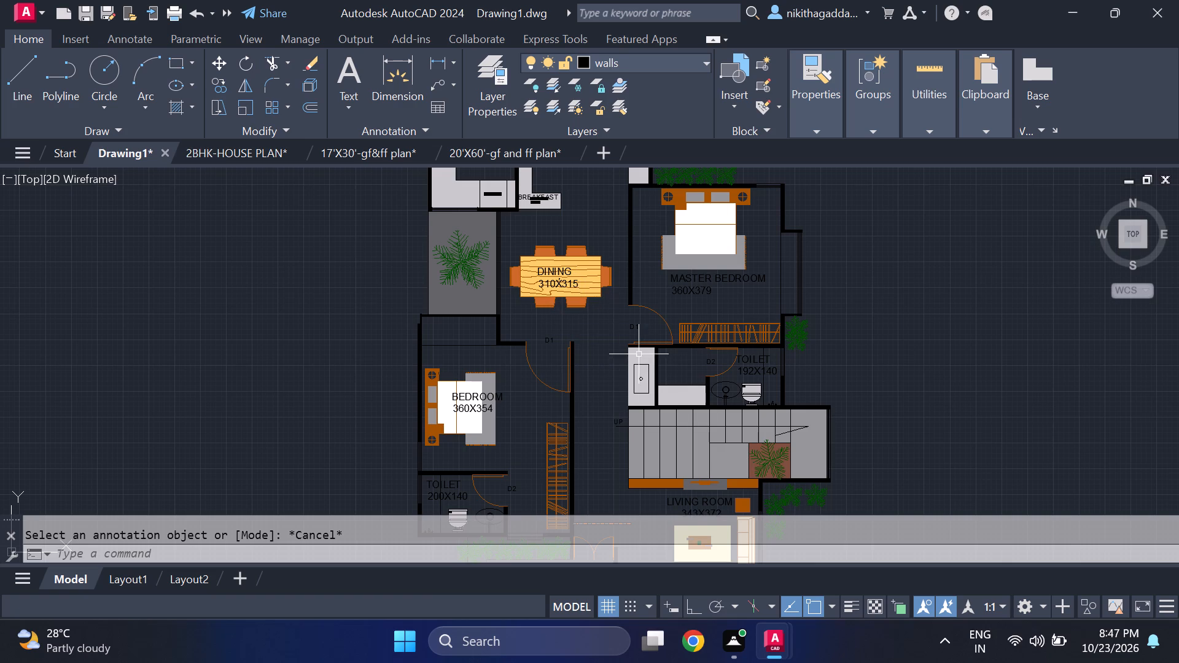
scroll(645, 377, up, 1)
middle_drag(645, 377, 683, 274)
scroll(640, 355, down, 2)
scroll(563, 419, up, 1)
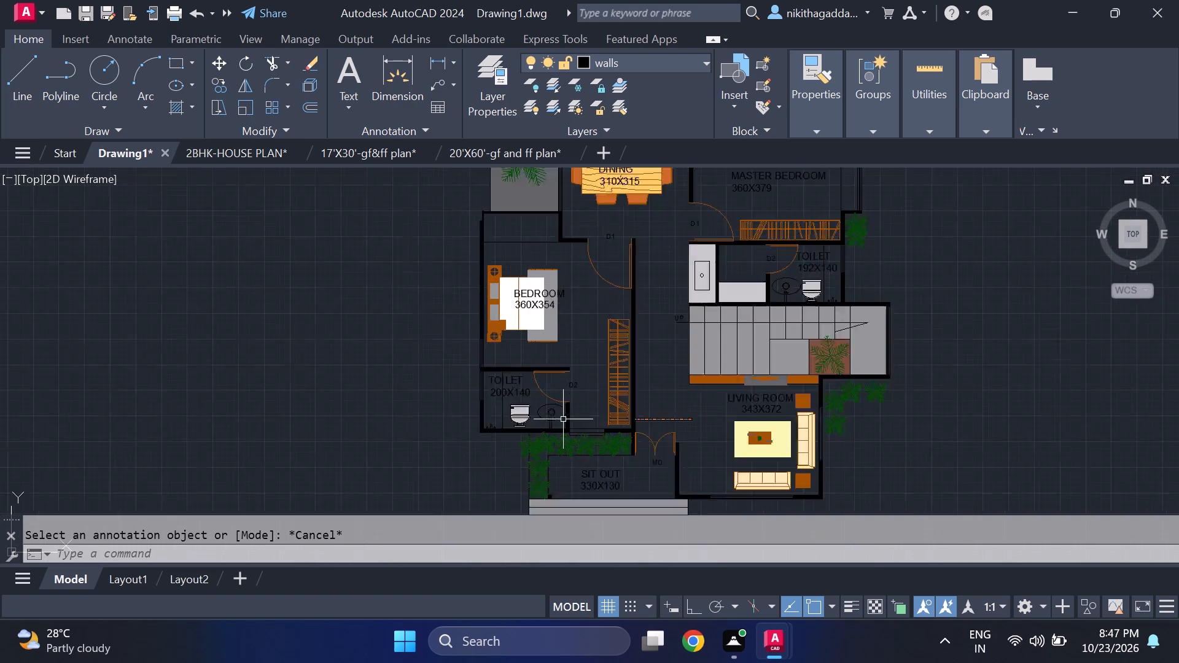
scroll(563, 419, up, 4)
click(545, 406)
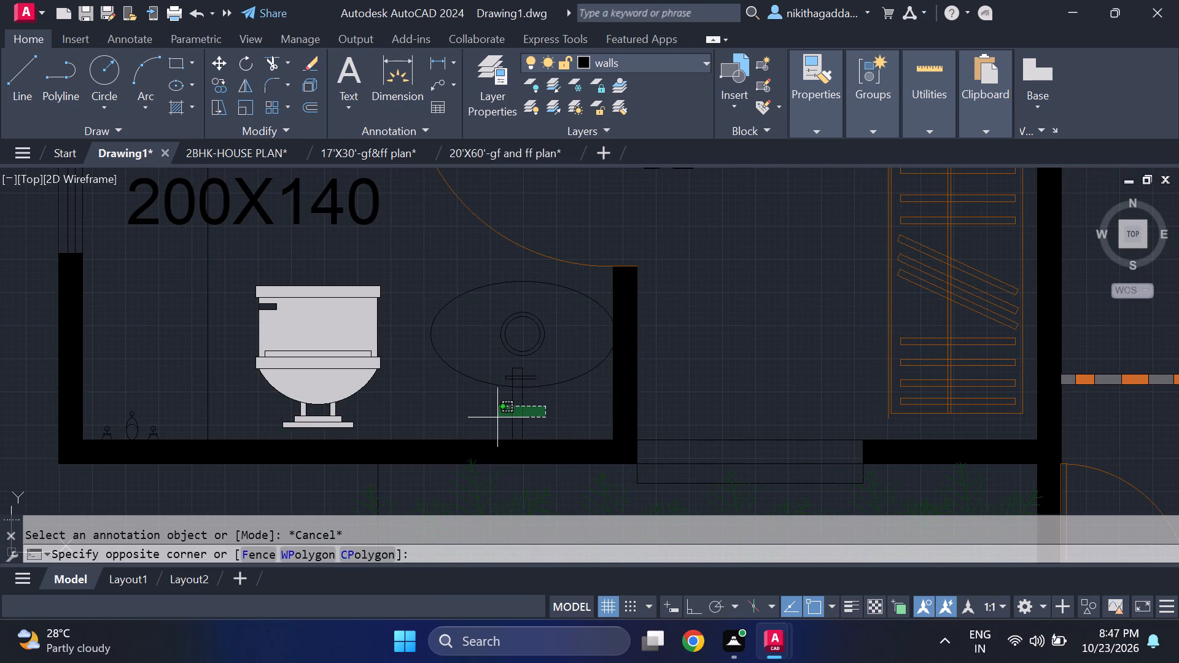
click(497, 417)
scroll(508, 376, up, 3)
click(589, 360)
click(575, 399)
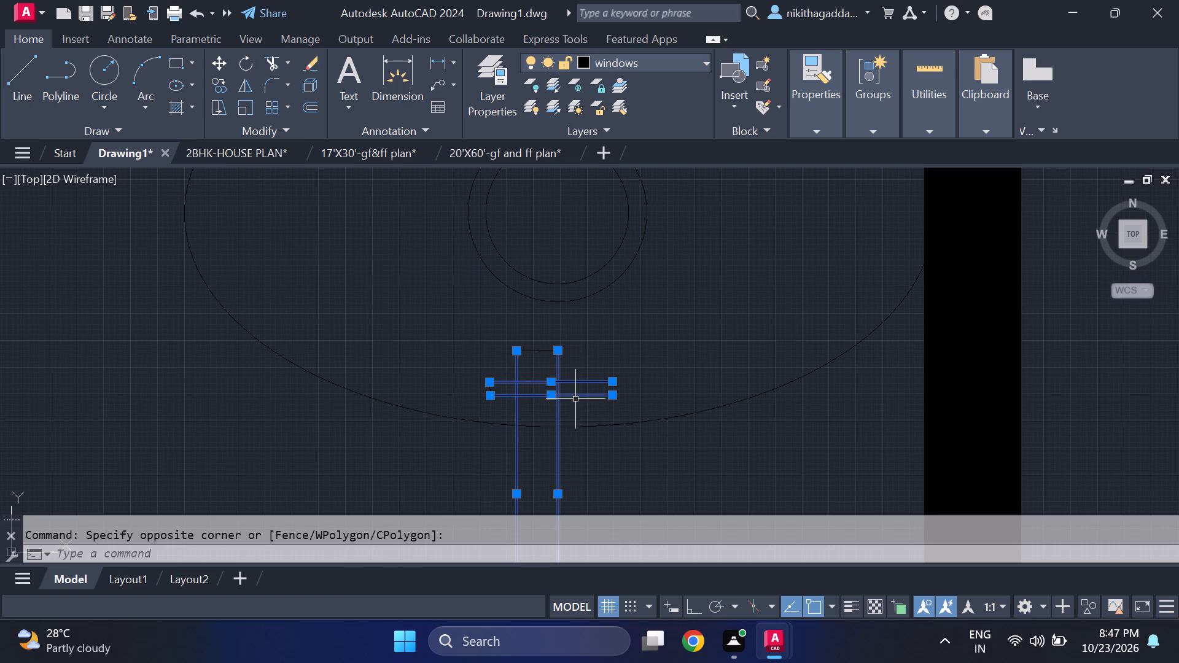
middle_click(580, 364)
scroll(565, 381, up, 2)
click(601, 302)
click(468, 323)
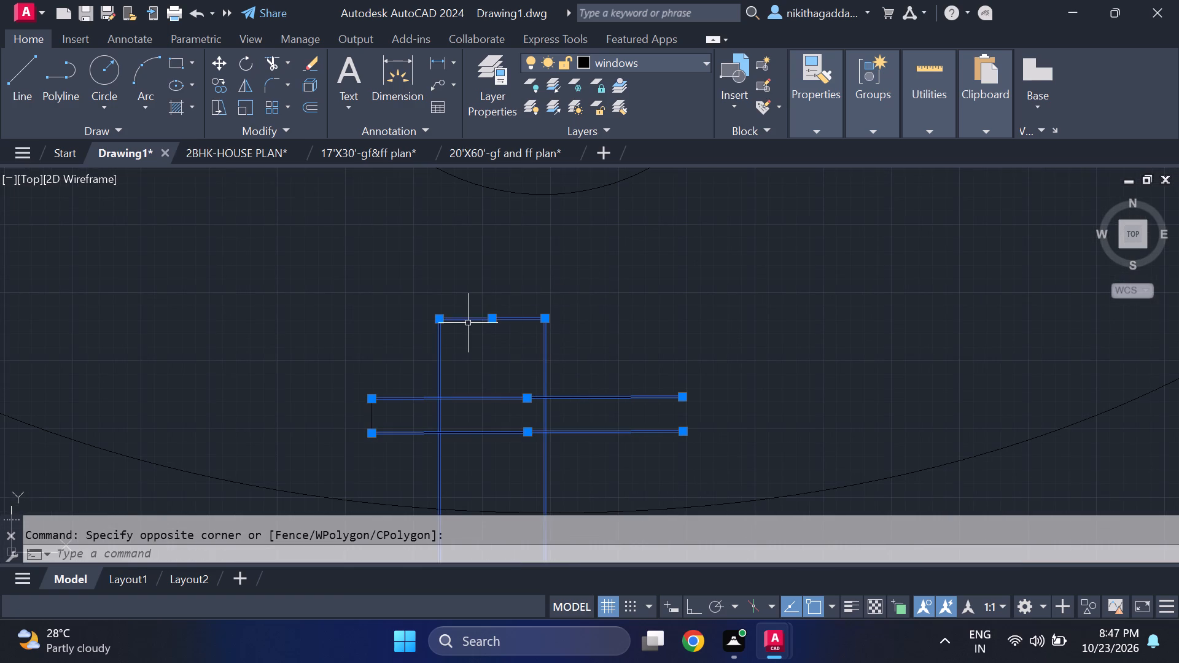
scroll(501, 255, down, 2)
middle_drag(512, 244, 531, 353)
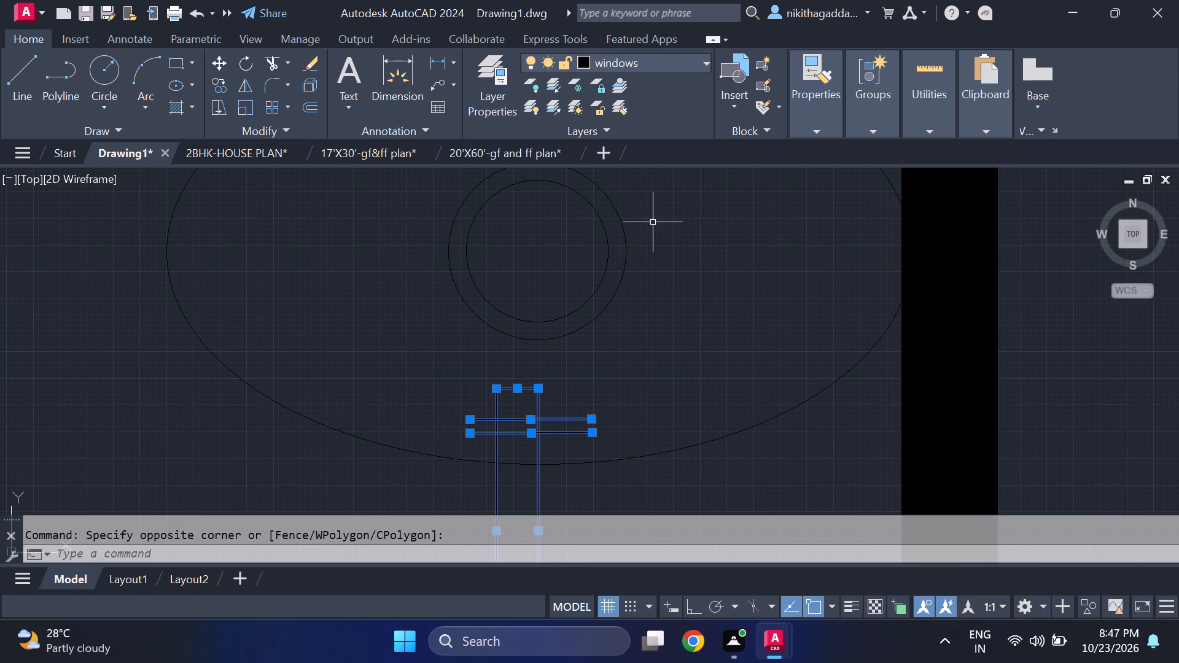
middle_drag(654, 222, 679, 262)
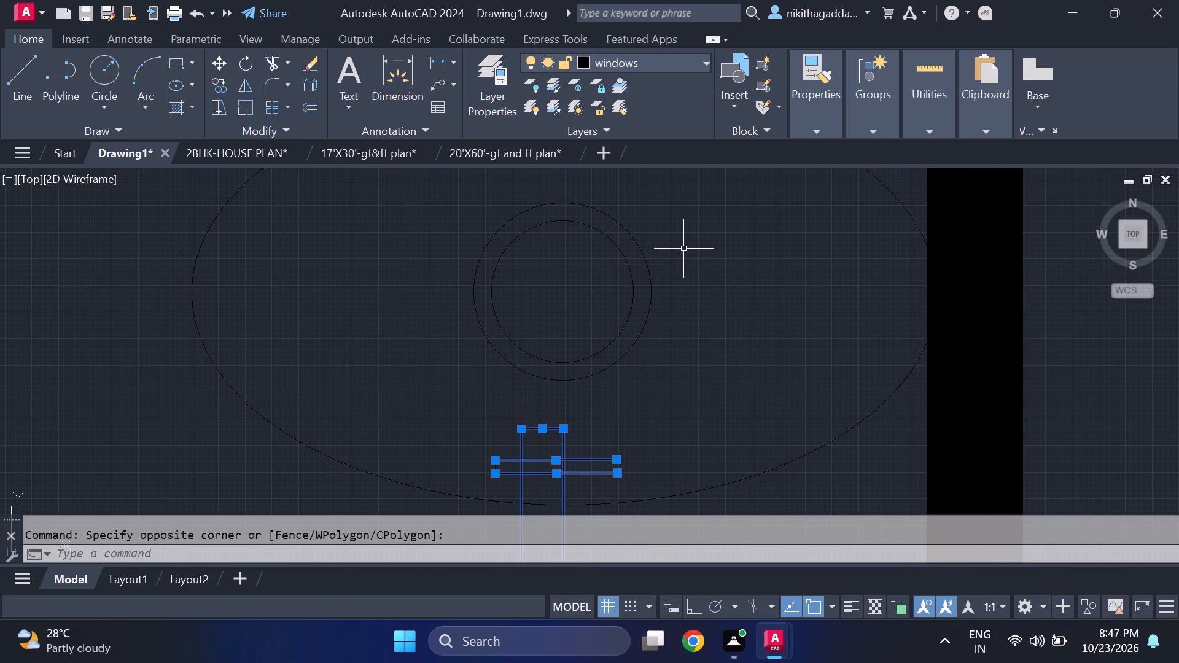
click(680, 250)
click(549, 326)
text(CO)
key(Return)
scroll(588, 270, down, 2)
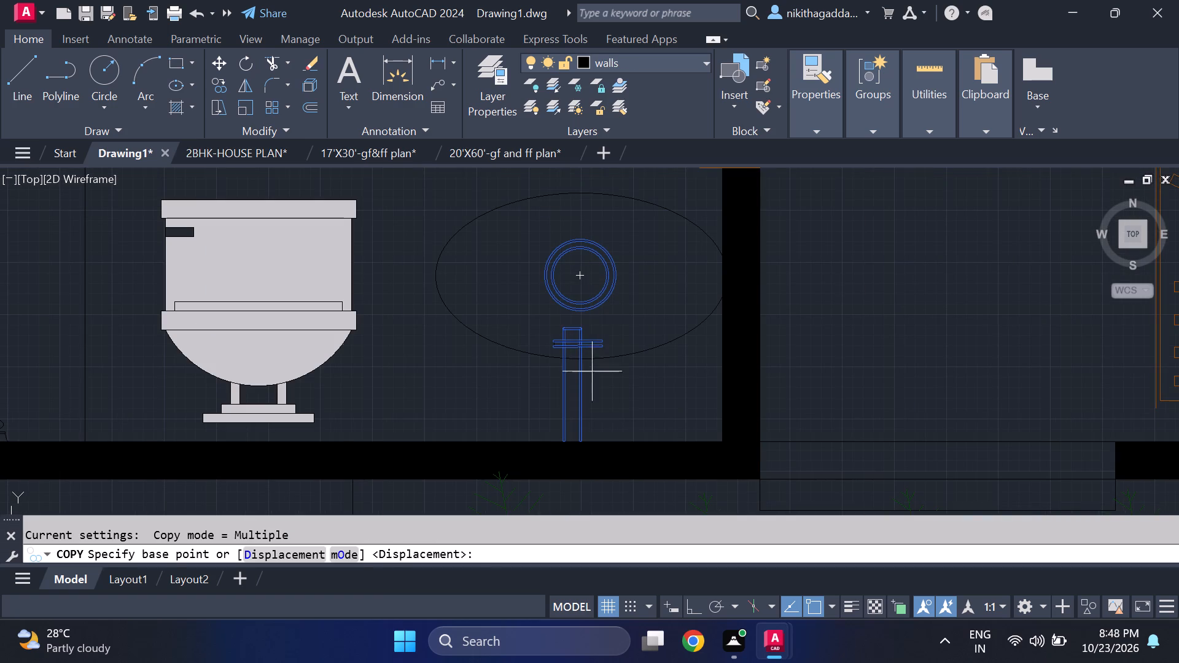
click(575, 435)
middle_drag(827, 279, 778, 417)
scroll(754, 435, down, 3)
middle_drag(979, 306, 320, 585)
scroll(494, 441, up, 2)
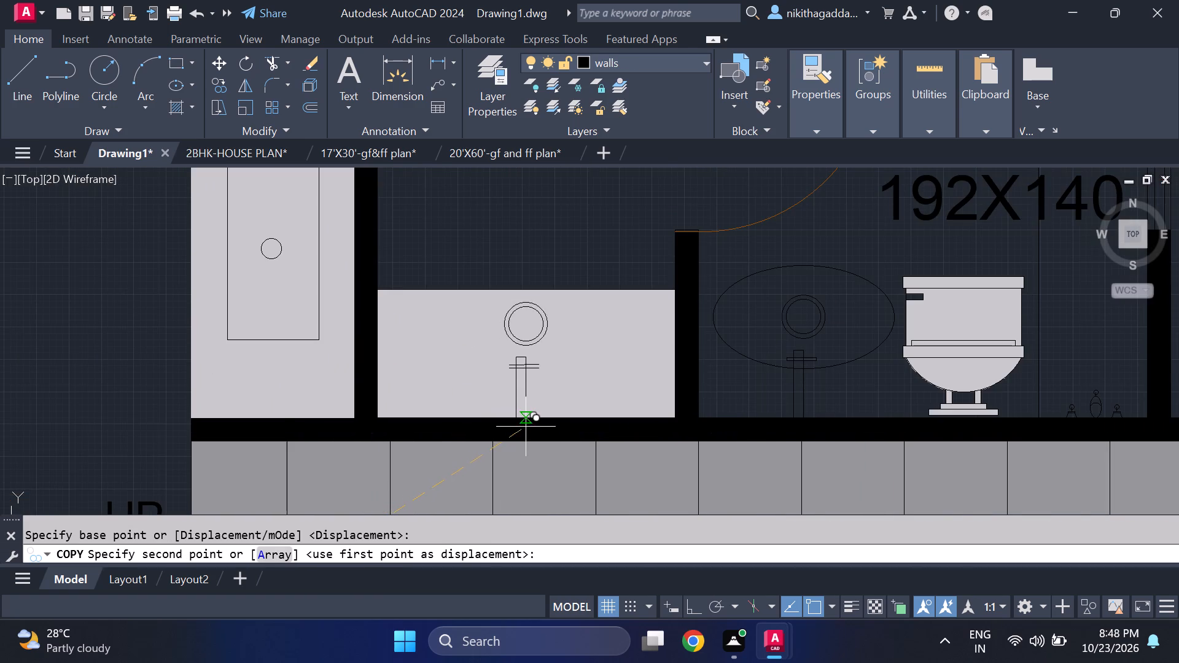
scroll(527, 425, up, 1)
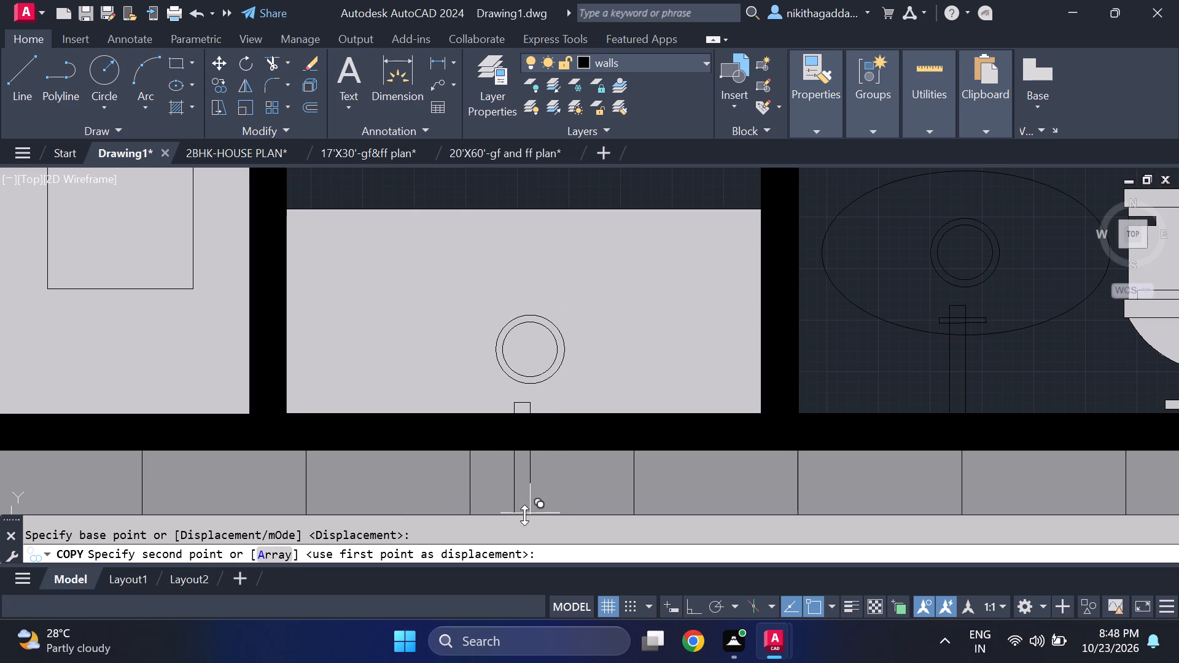
click(536, 479)
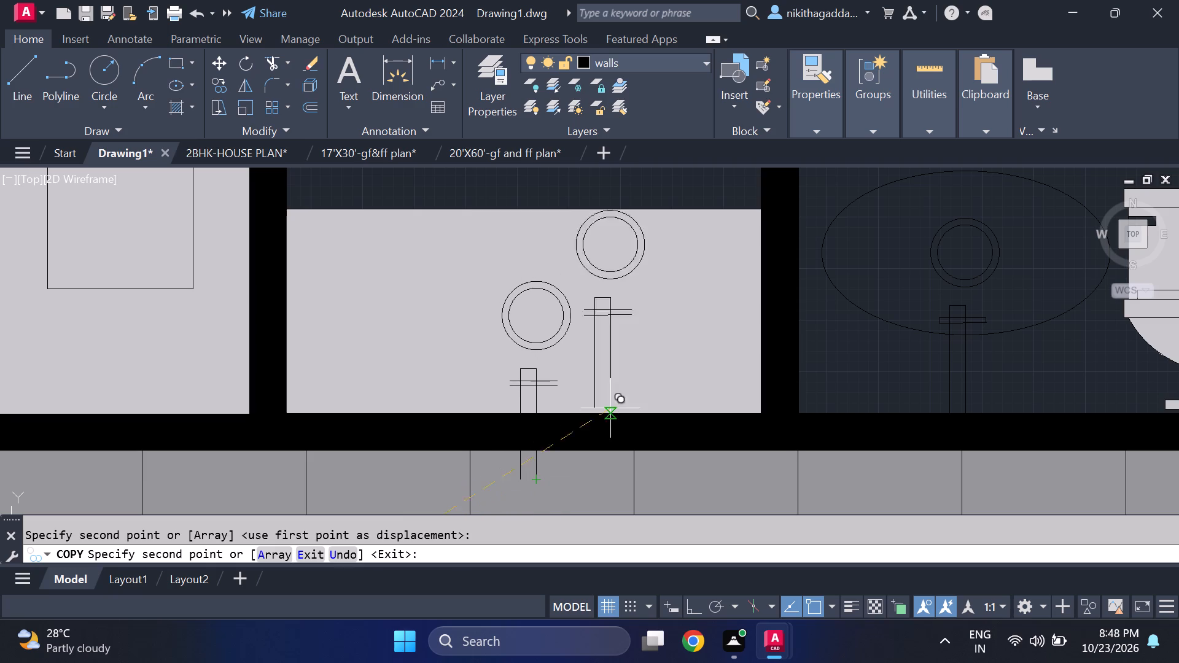
key(Escape)
Trim the copied tap's lines where they run past the counter edge into the wall and the staircase.
text(TR)
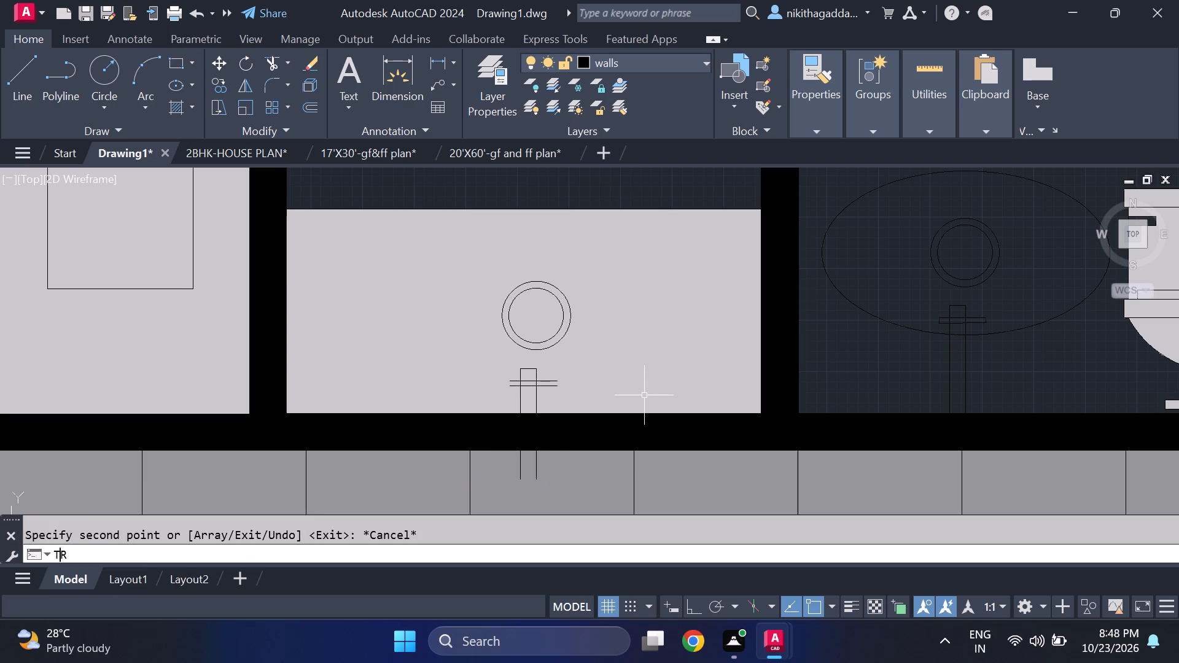
key(Return)
scroll(518, 470, up, 2)
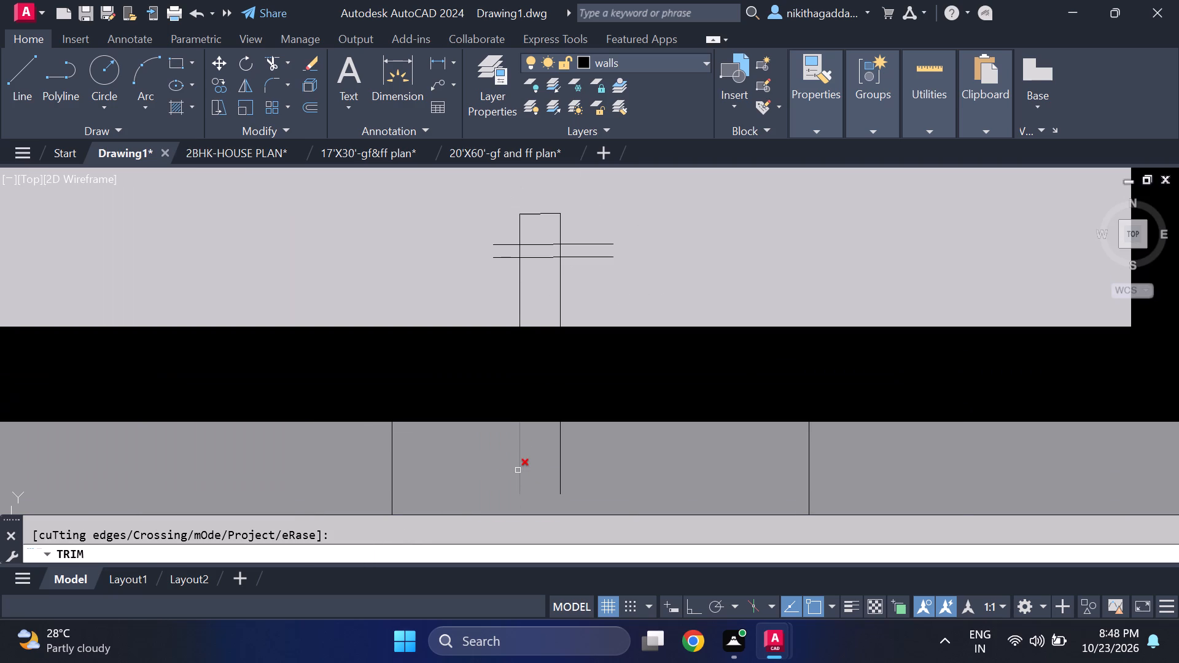
click(518, 470)
click(561, 463)
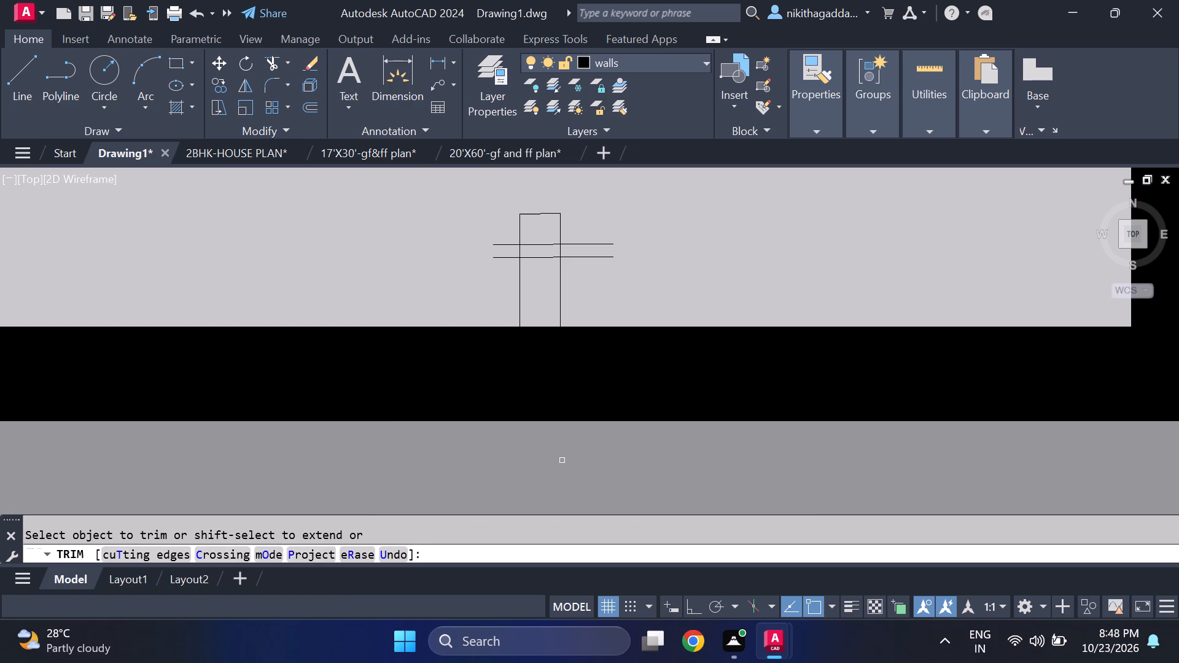
scroll(631, 338, down, 2)
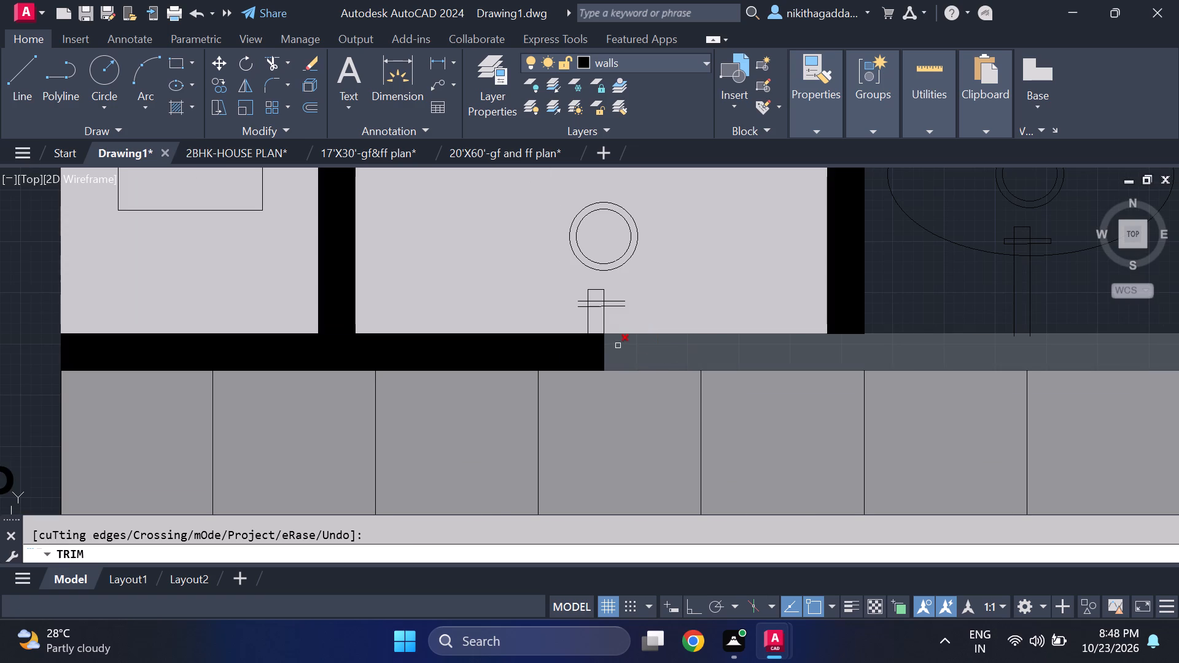
scroll(600, 348, up, 1)
click(604, 343)
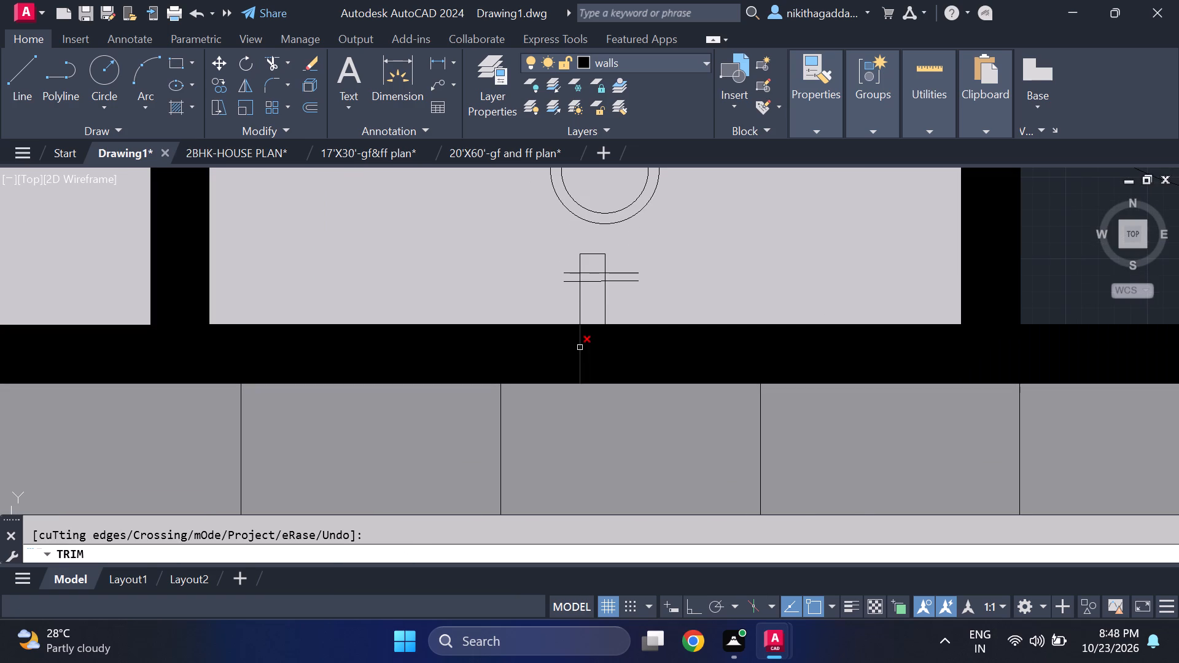
click(580, 347)
scroll(621, 335, down, 4)
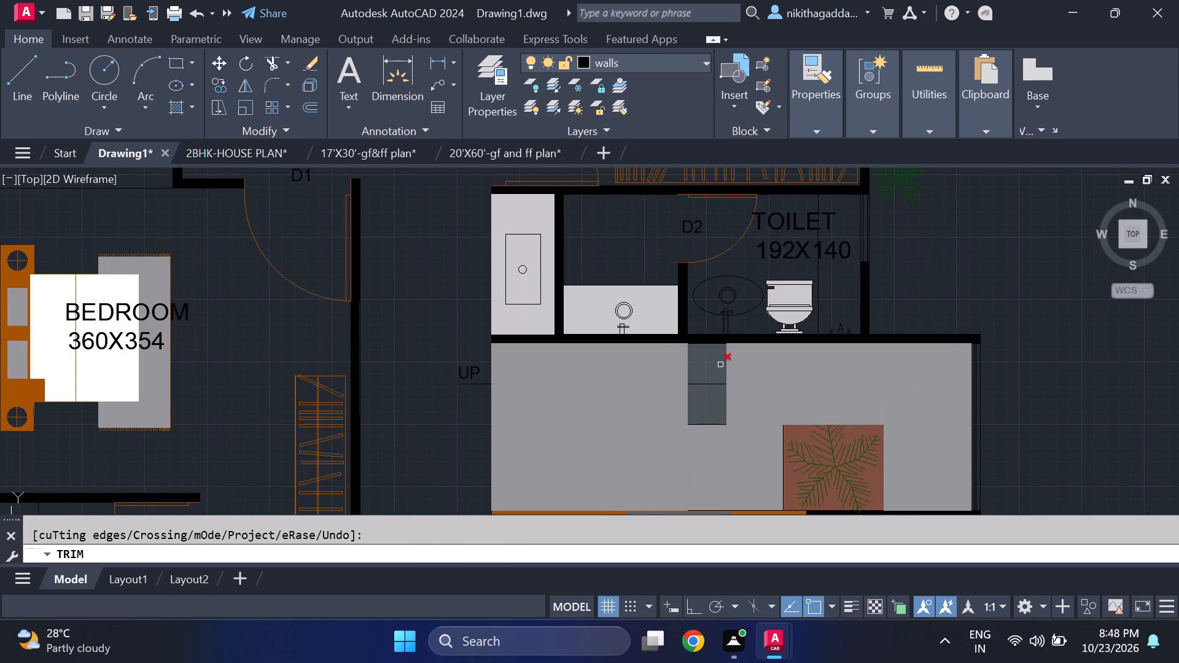
key(Escape)
Review the wash counter, toilets, staircase, living room and entrance for missing details.
scroll(723, 370, down, 3)
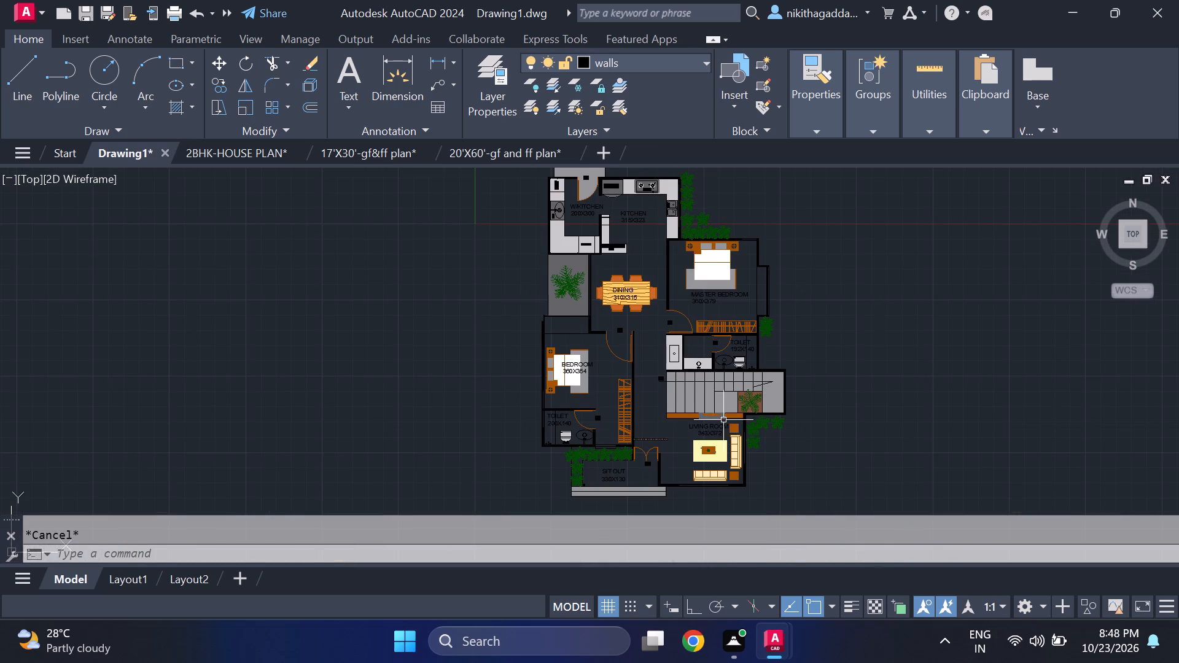
middle_drag(727, 431, 585, 338)
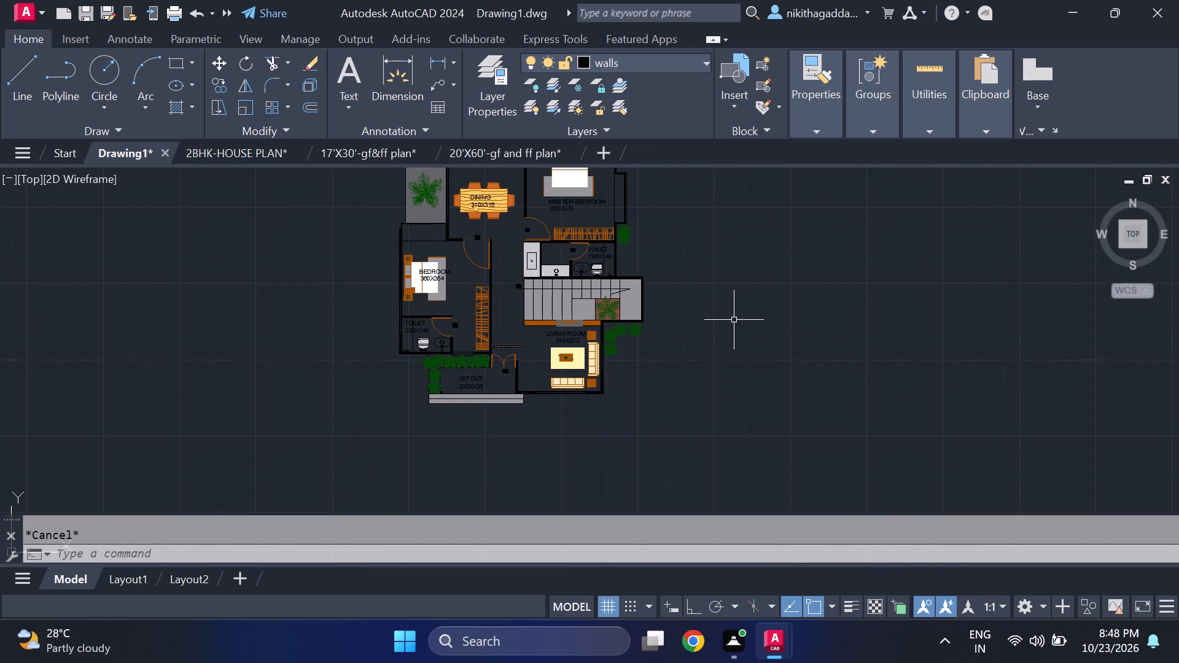
scroll(559, 279, up, 2)
middle_drag(575, 276, 627, 335)
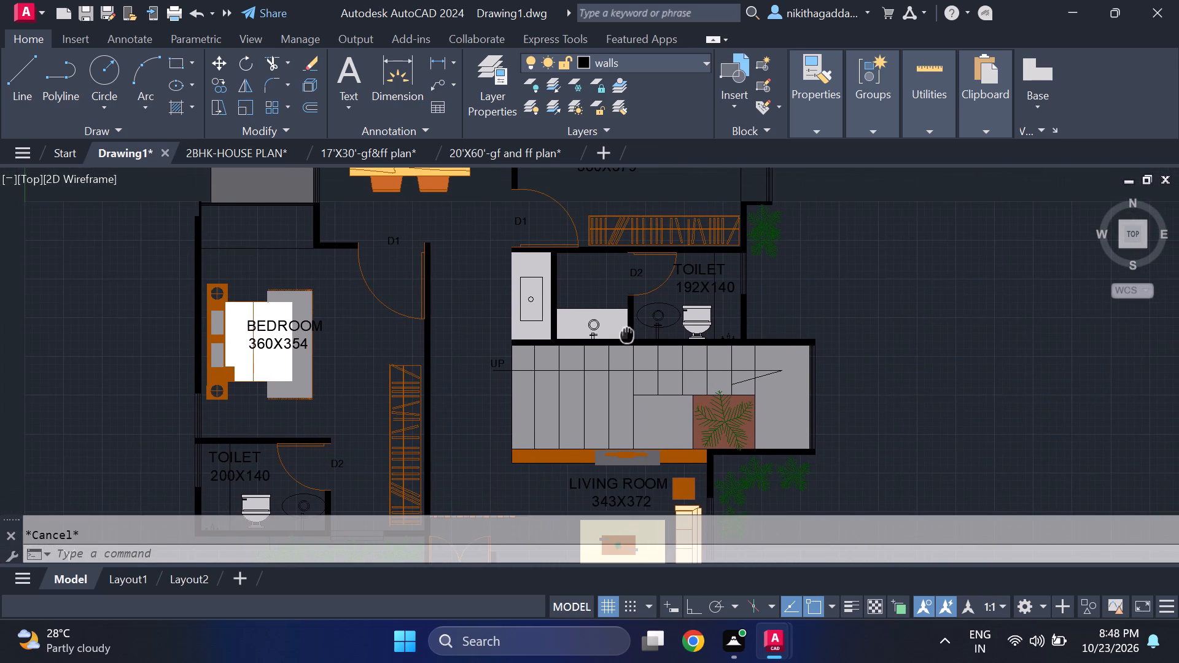
middle_drag(627, 335, 652, 277)
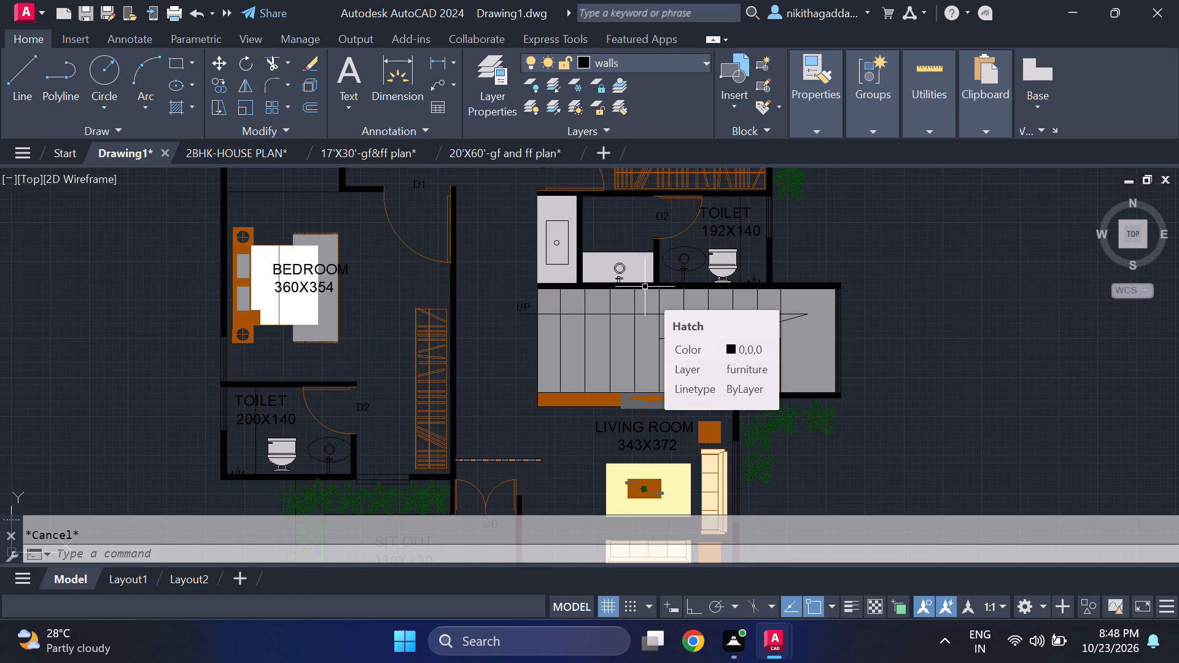
scroll(615, 307, down, 3)
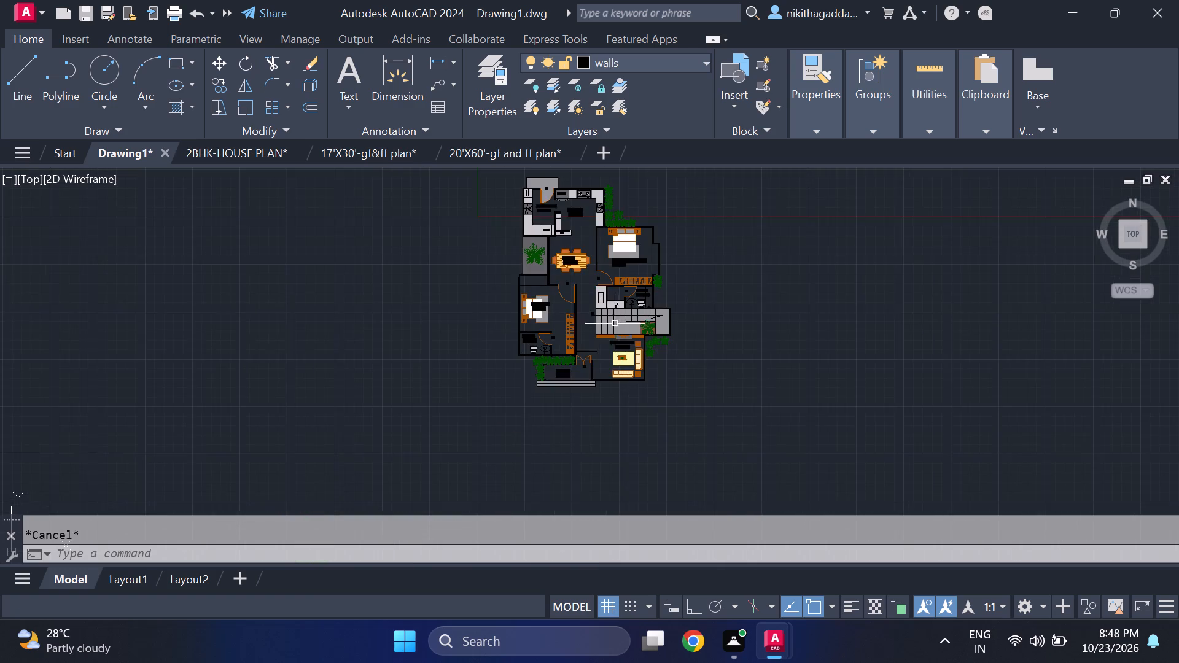
scroll(572, 344, up, 4)
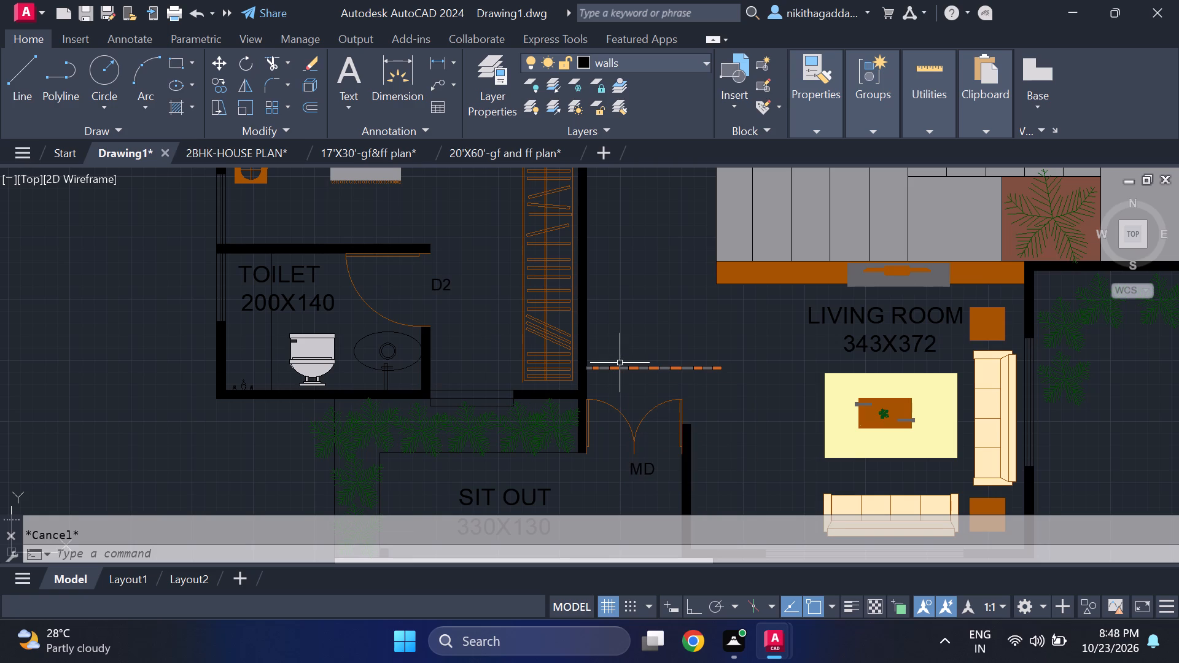
scroll(625, 363, down, 2)
middle_drag(632, 316, 637, 341)
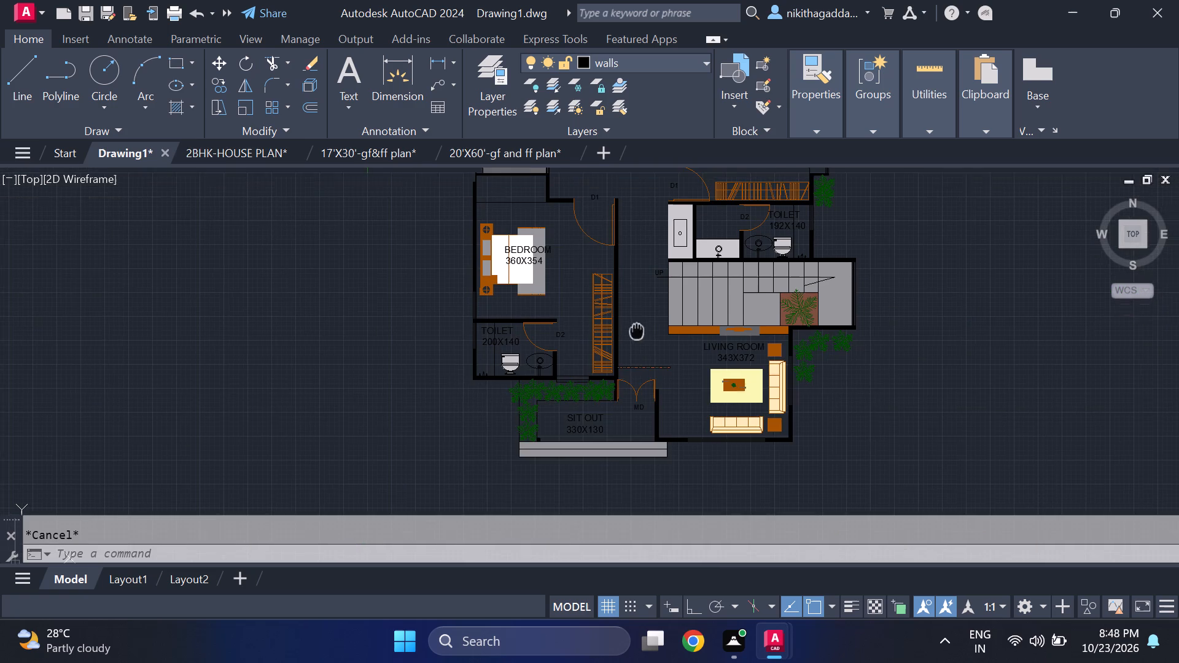
middle_drag(637, 341, 637, 382)
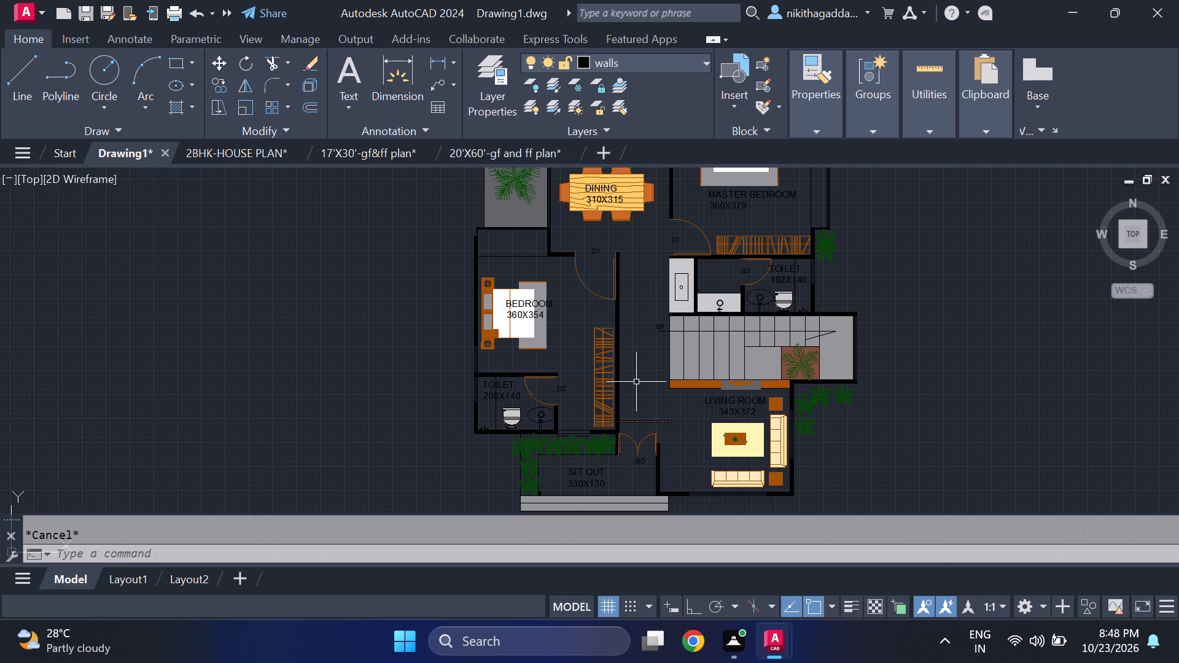
middle_drag(637, 381, 659, 442)
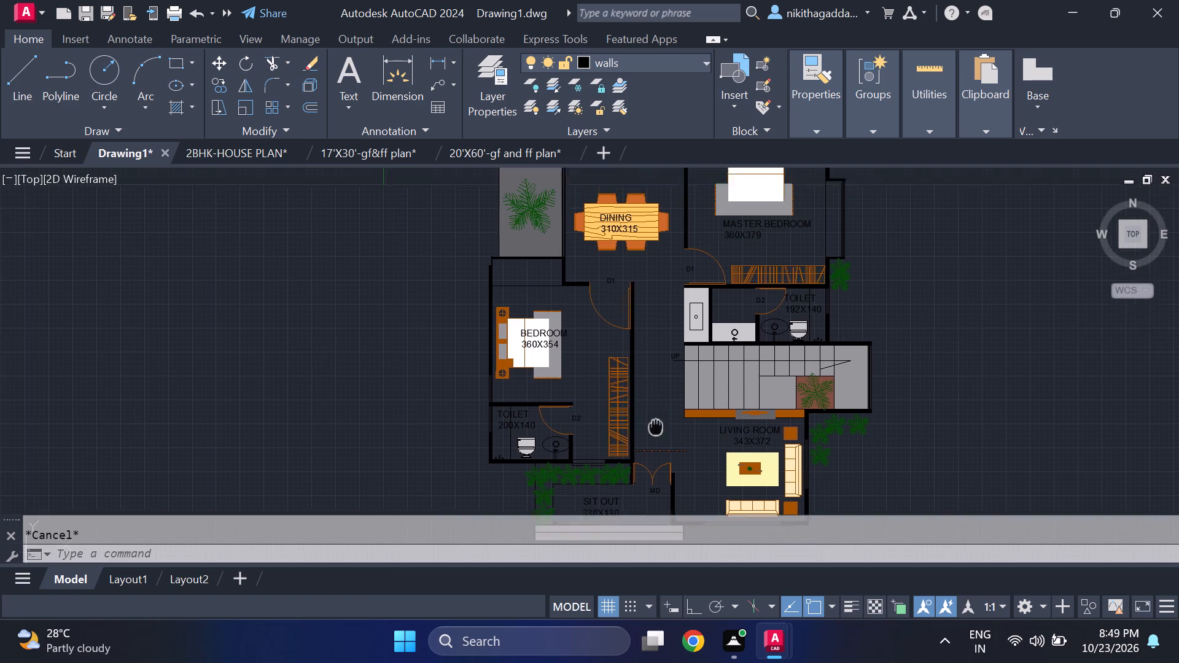
Check the work kitchen, kitchen, dining area and master bedroom for missing labels or fixtures.
middle_drag(659, 442, 661, 461)
scroll(664, 446, down, 2)
scroll(662, 341, up, 2)
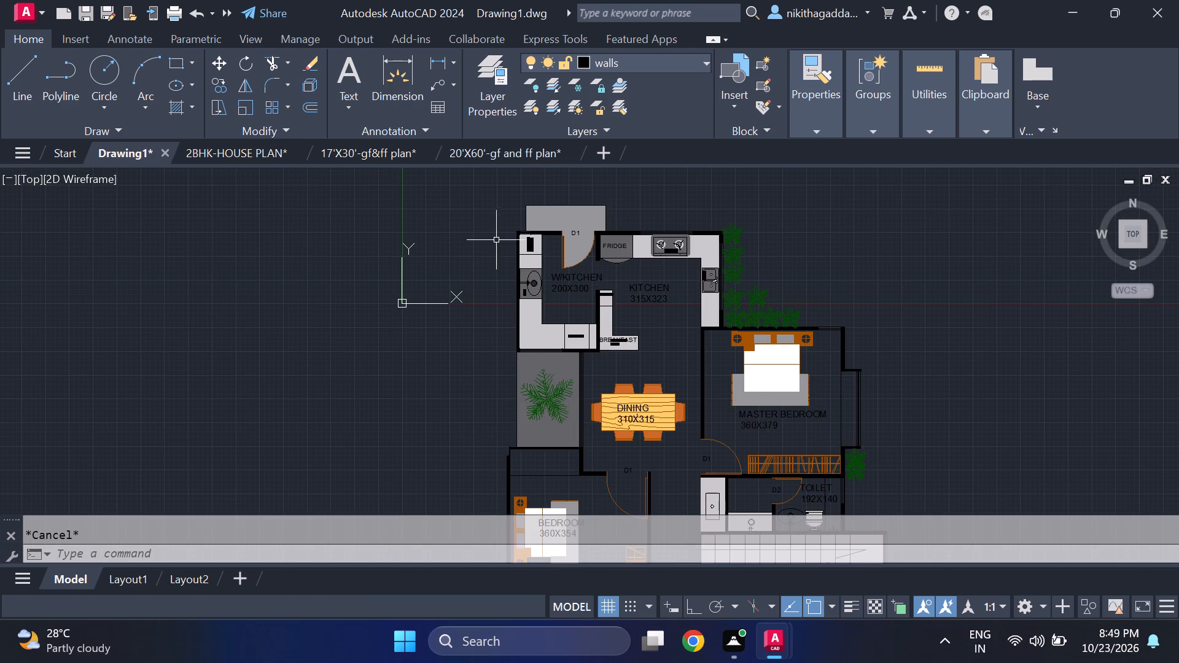
middle_drag(494, 252, 461, 286)
scroll(467, 295, up, 1)
scroll(457, 281, down, 2)
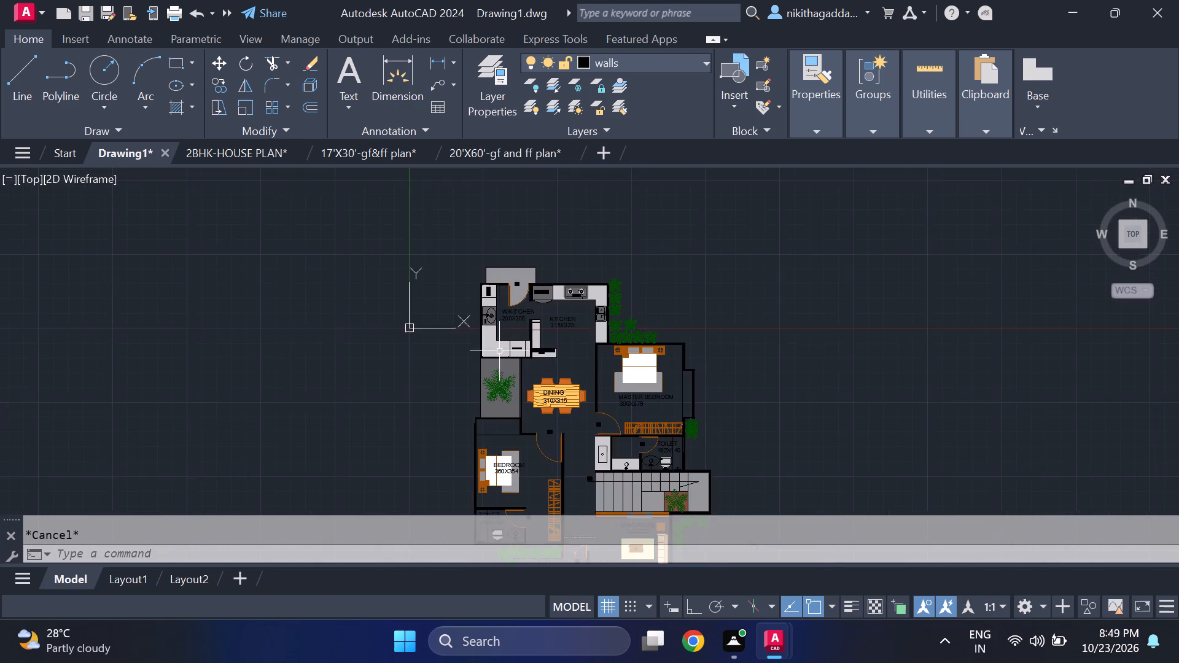
scroll(506, 361, up, 2)
middle_drag(596, 421, 539, 303)
scroll(596, 421, up, 1)
scroll(532, 322, down, 1)
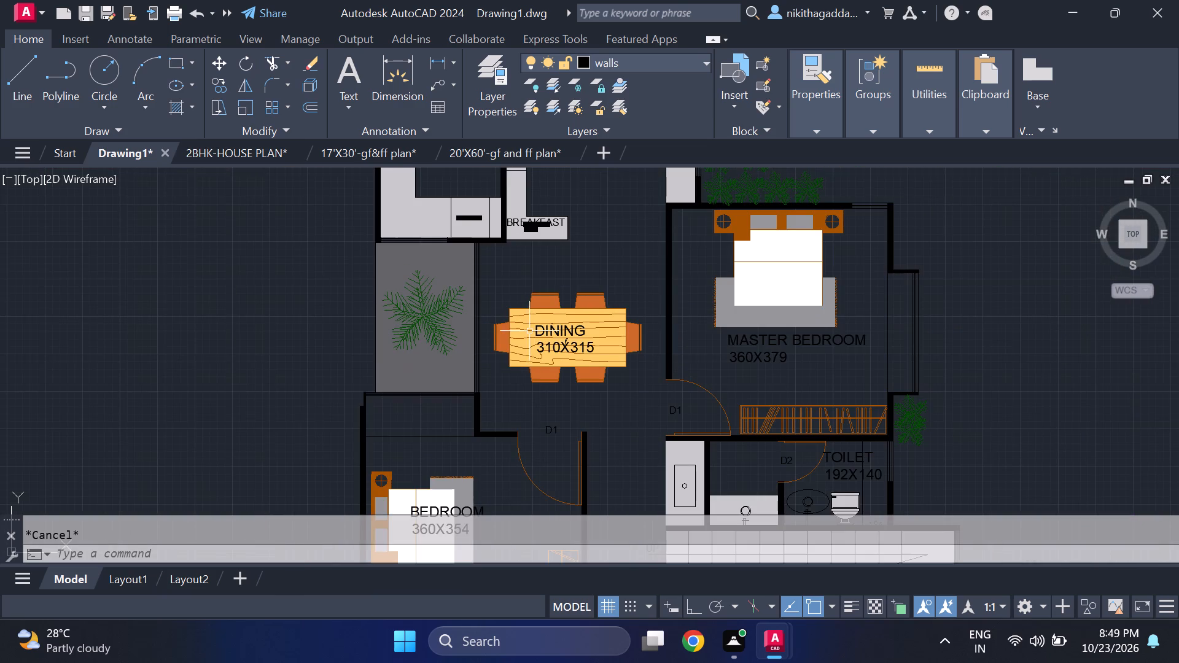
Inspect the 360X354 bedroom with its wardrobe and toilet, the passage, the sit out and the living room for remaining gaps.
middle_drag(519, 374, 464, 192)
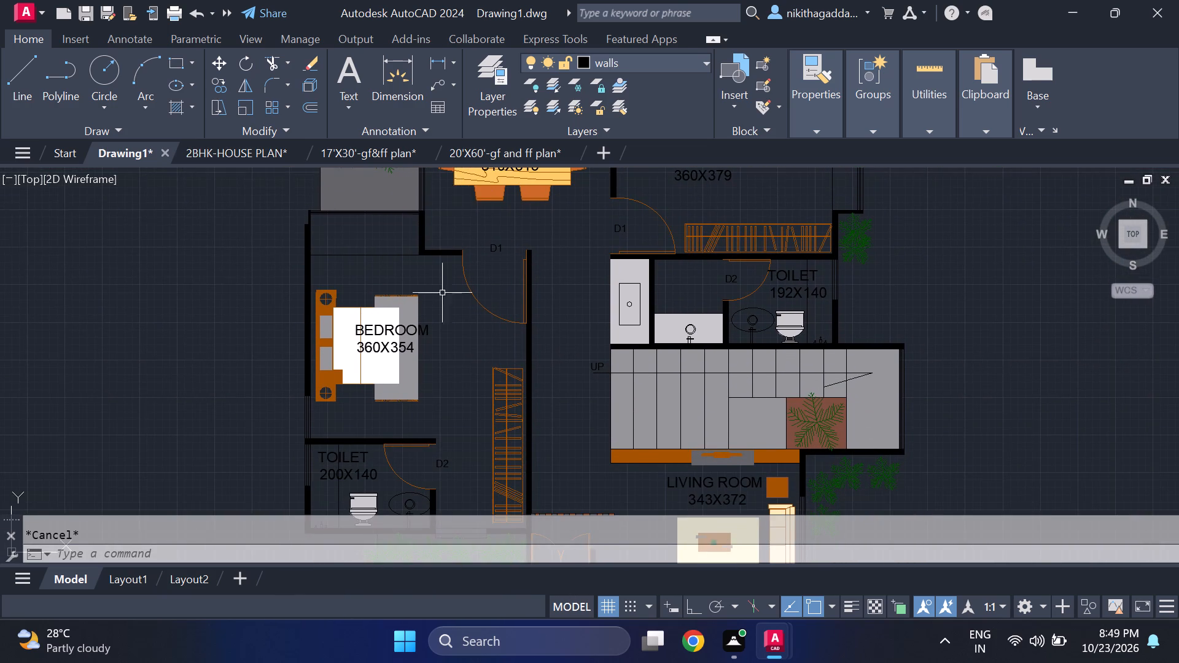
middle_click(440, 294)
middle_drag(437, 295, 392, 272)
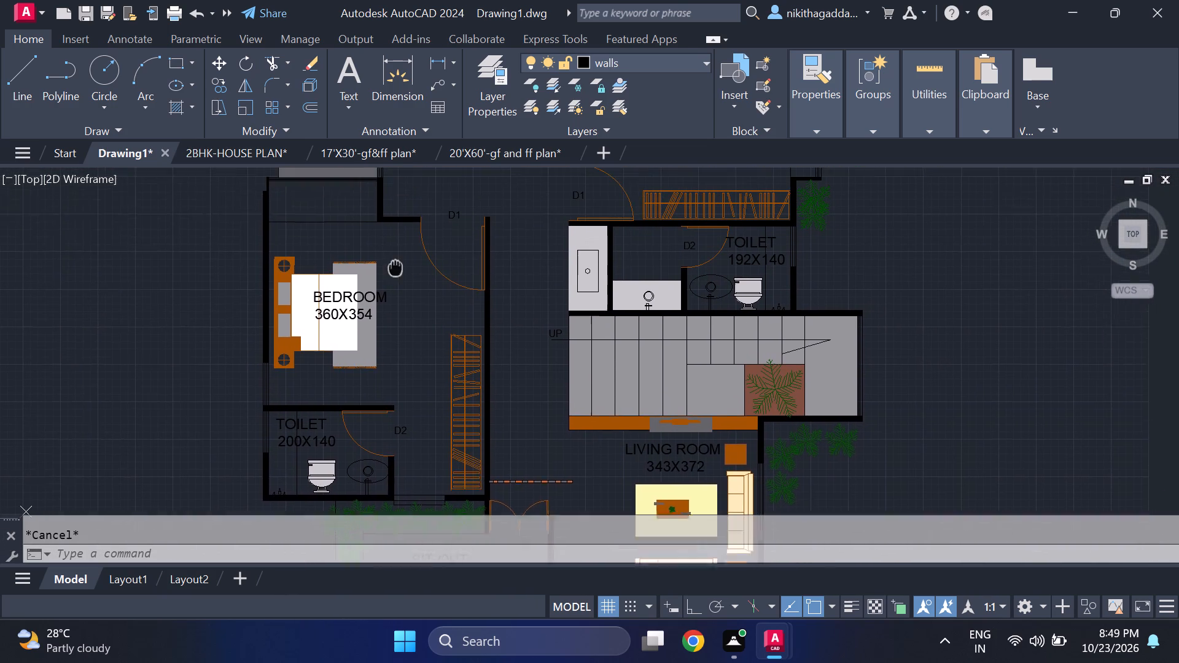
middle_drag(392, 272, 411, 244)
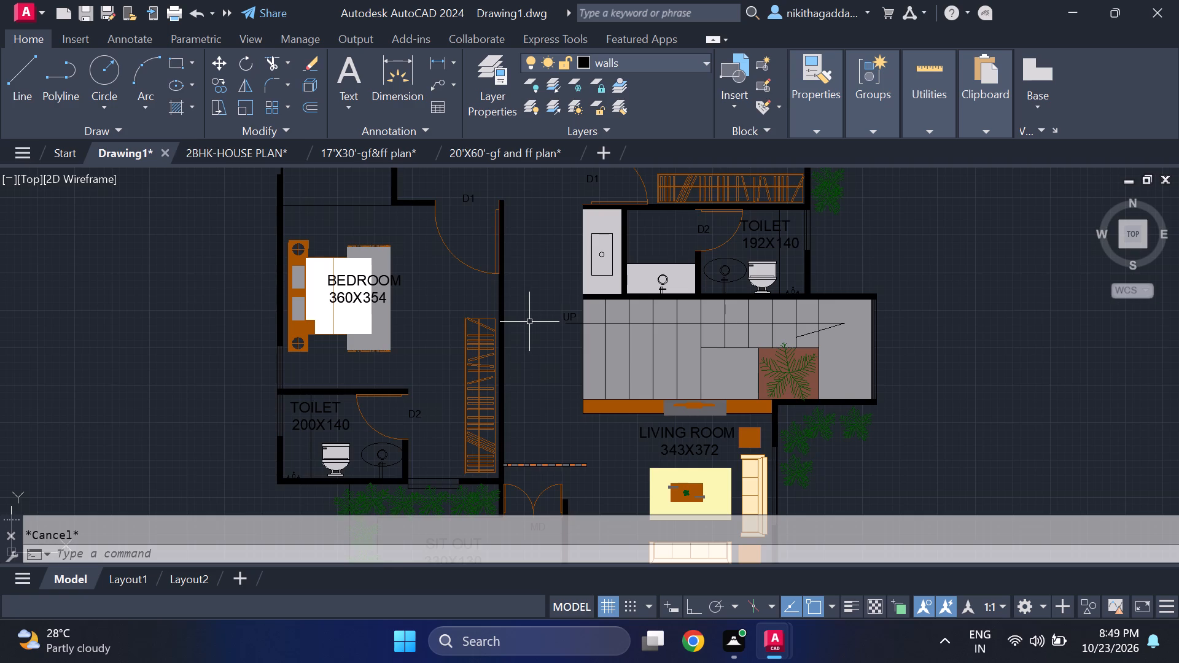
scroll(529, 322, down, 2)
scroll(506, 328, up, 3)
middle_drag(507, 328, 578, 379)
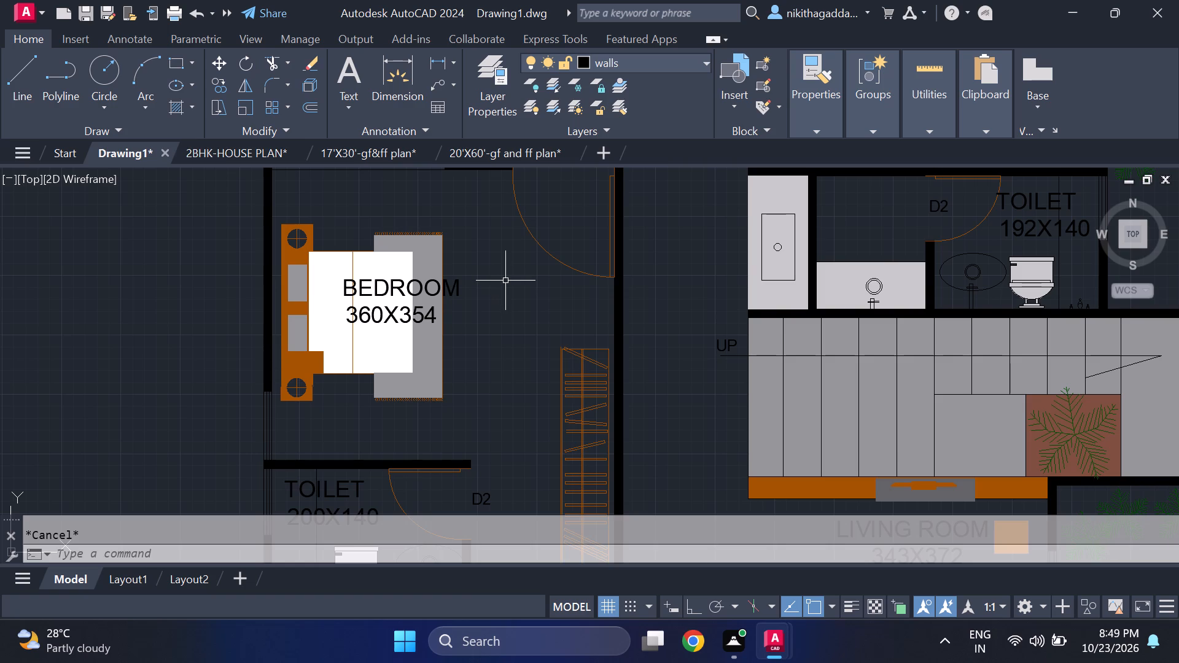
scroll(522, 290, up, 1)
middle_drag(575, 358, 558, 282)
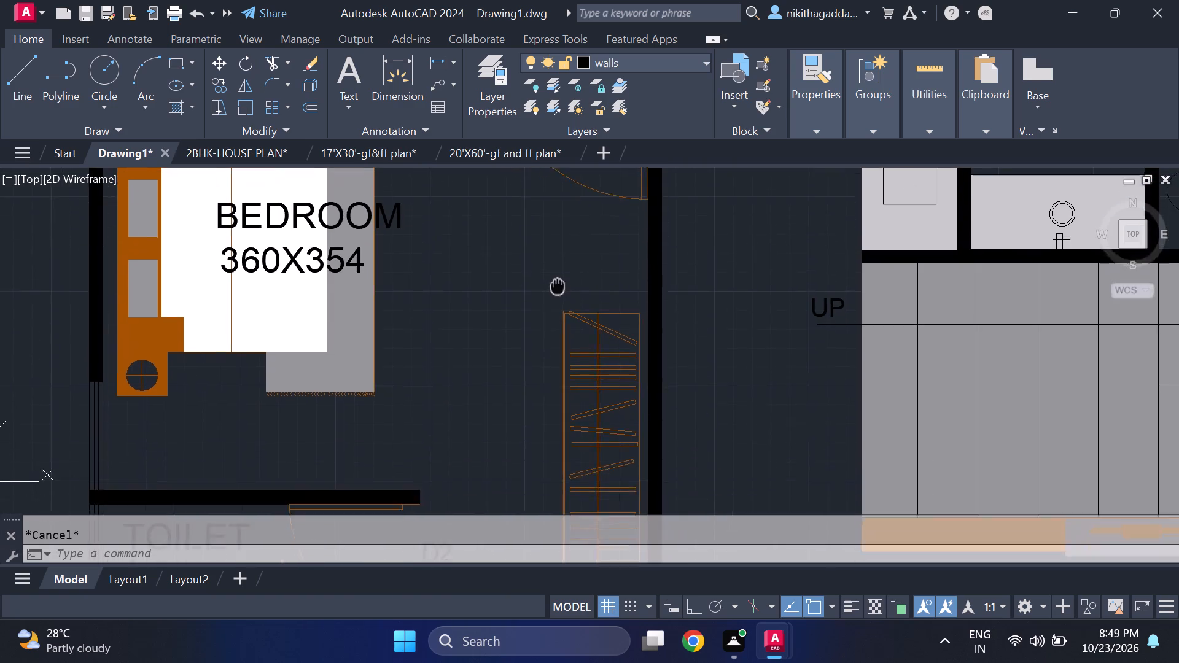
middle_drag(558, 282, 559, 281)
scroll(559, 281, up, 1)
scroll(561, 280, down, 3)
middle_drag(638, 408, 590, 317)
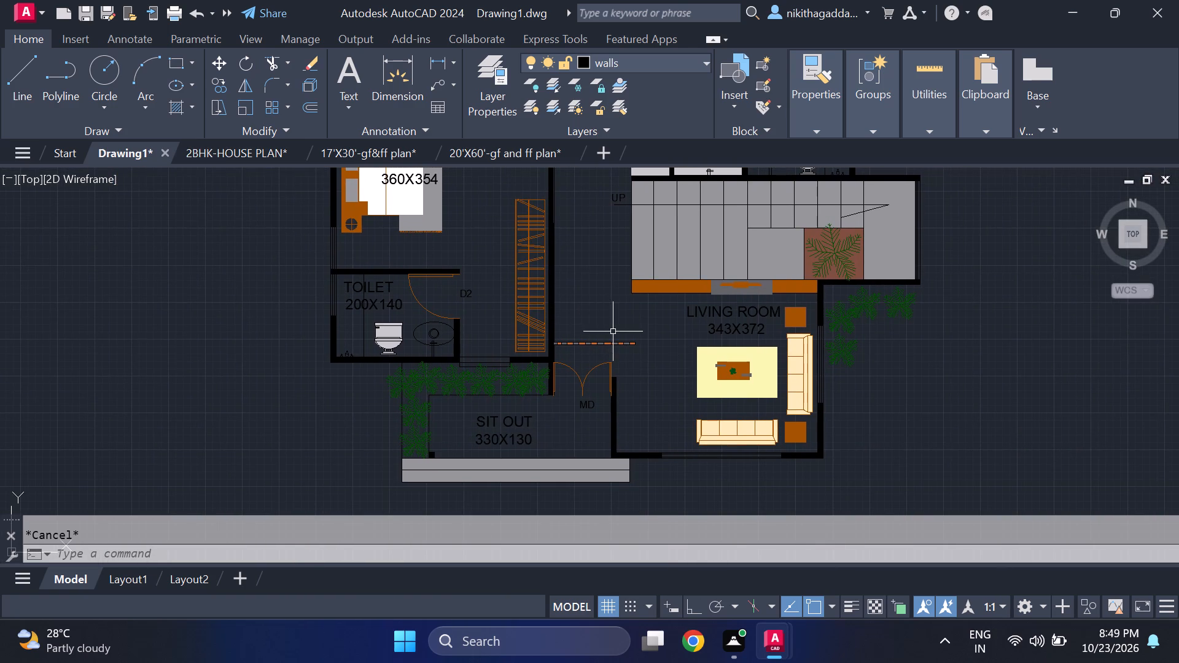
Inspect the sit out, main door, entrance partition and living room for missing labels or details.
scroll(613, 331, up, 2)
middle_drag(612, 338, 604, 292)
scroll(604, 291, down, 3)
scroll(537, 377, up, 3)
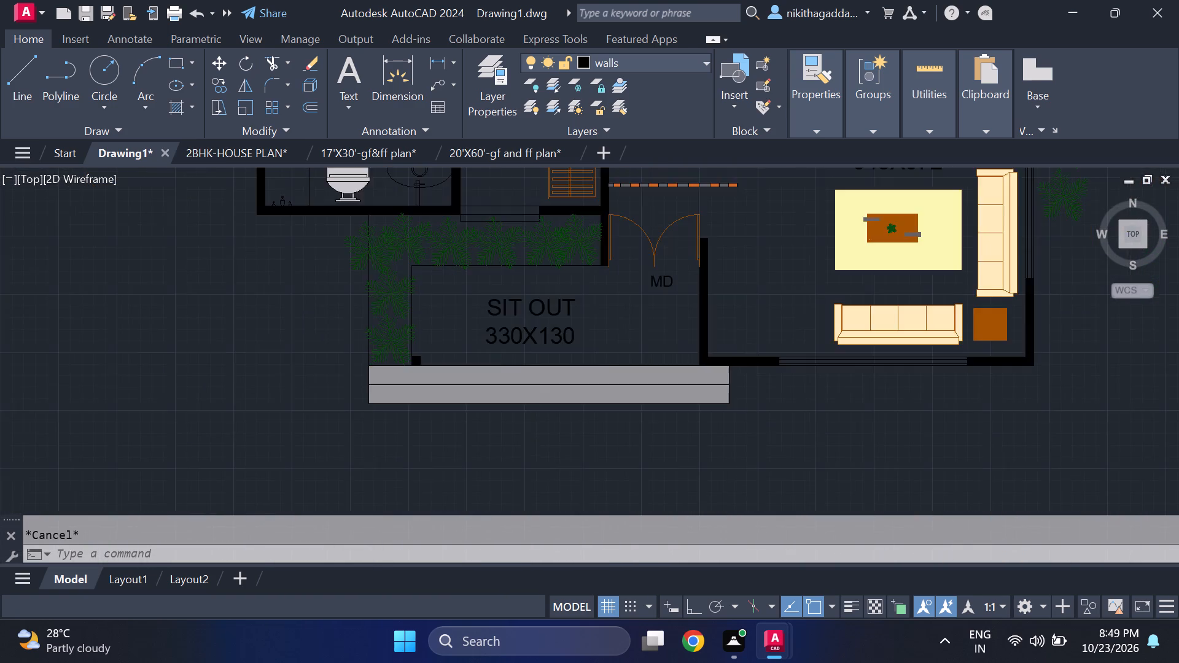
middle_drag(650, 274, 663, 330)
scroll(663, 331, up, 1)
middle_drag(663, 331, 652, 409)
scroll(652, 409, down, 3)
scroll(715, 344, up, 2)
middle_drag(714, 344, 535, 448)
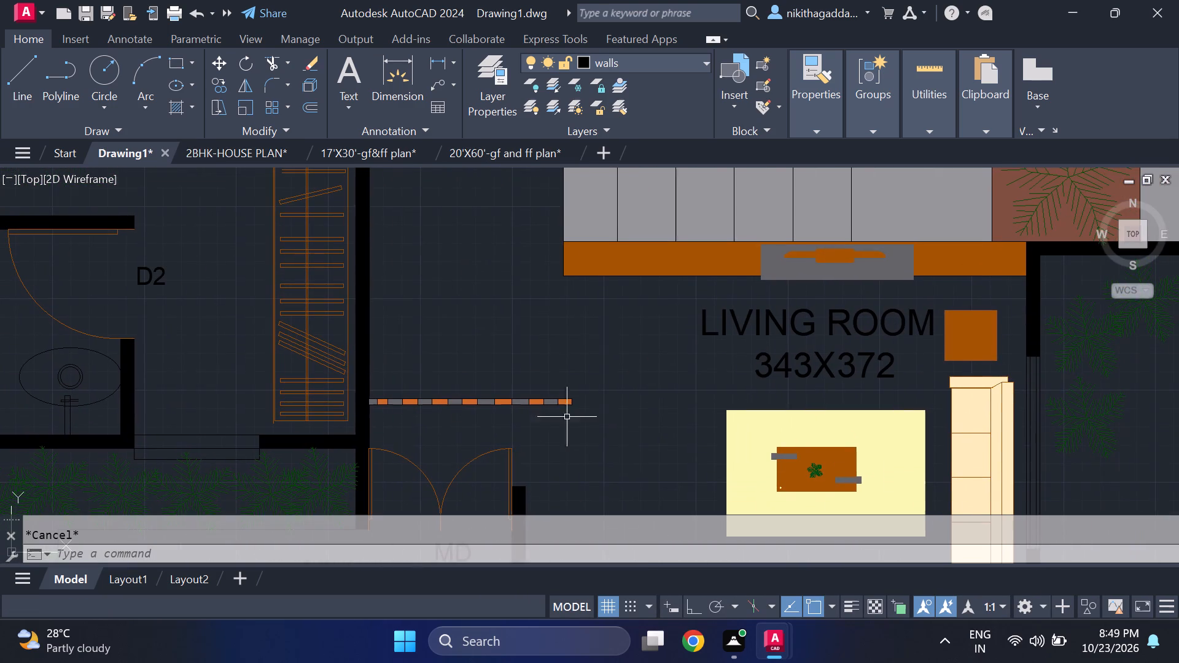
middle_drag(613, 378, 641, 457)
middle_drag(608, 397, 629, 451)
Examine the passage between the 360X354 bedroom, the wash counter and the staircase for a missing label.
scroll(631, 456, down, 3)
scroll(590, 374, up, 2)
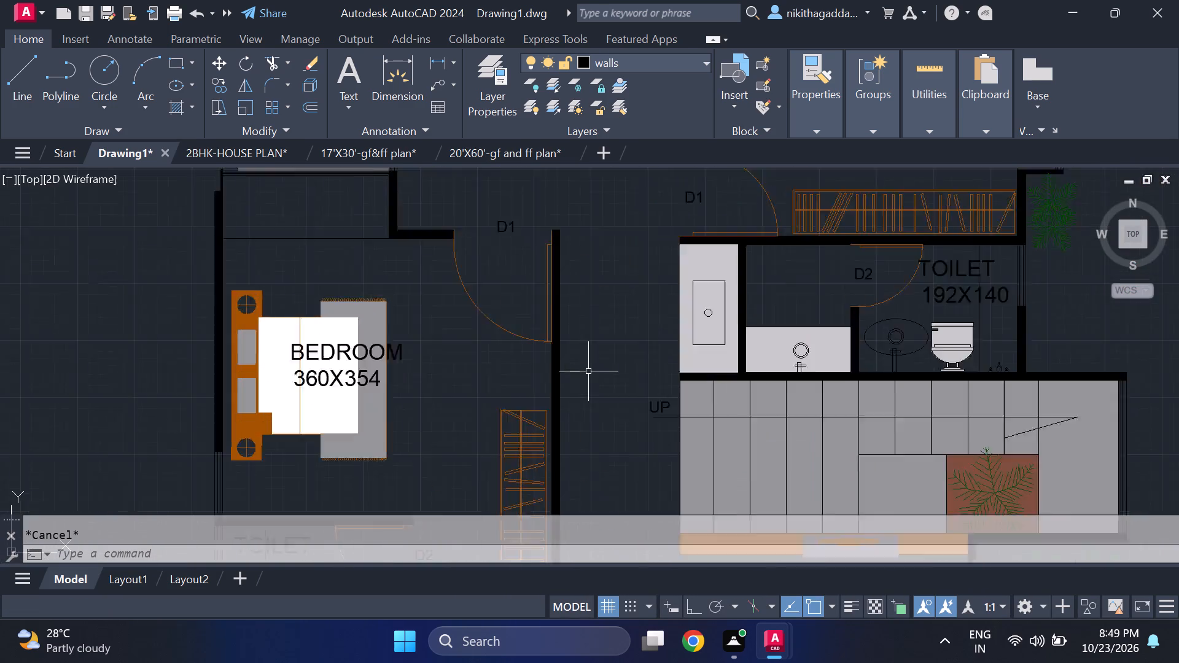
scroll(588, 371, up, 1)
middle_drag(592, 373, 604, 363)
scroll(604, 363, down, 1)
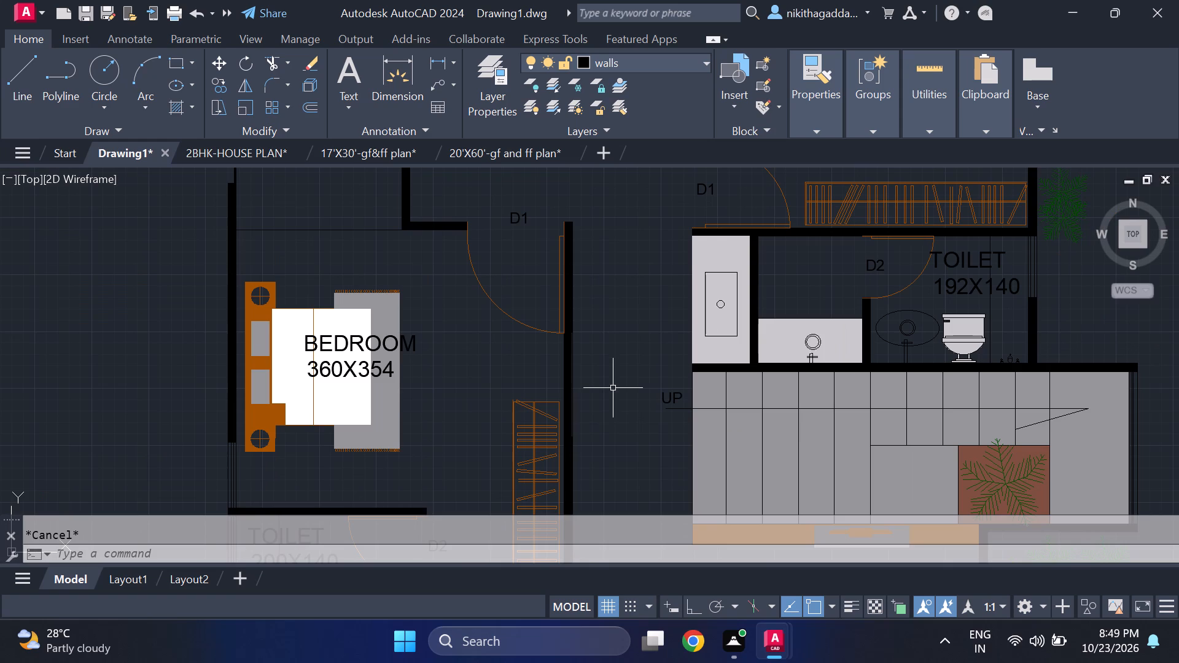
key(Escape)
scroll(636, 391, down, 2)
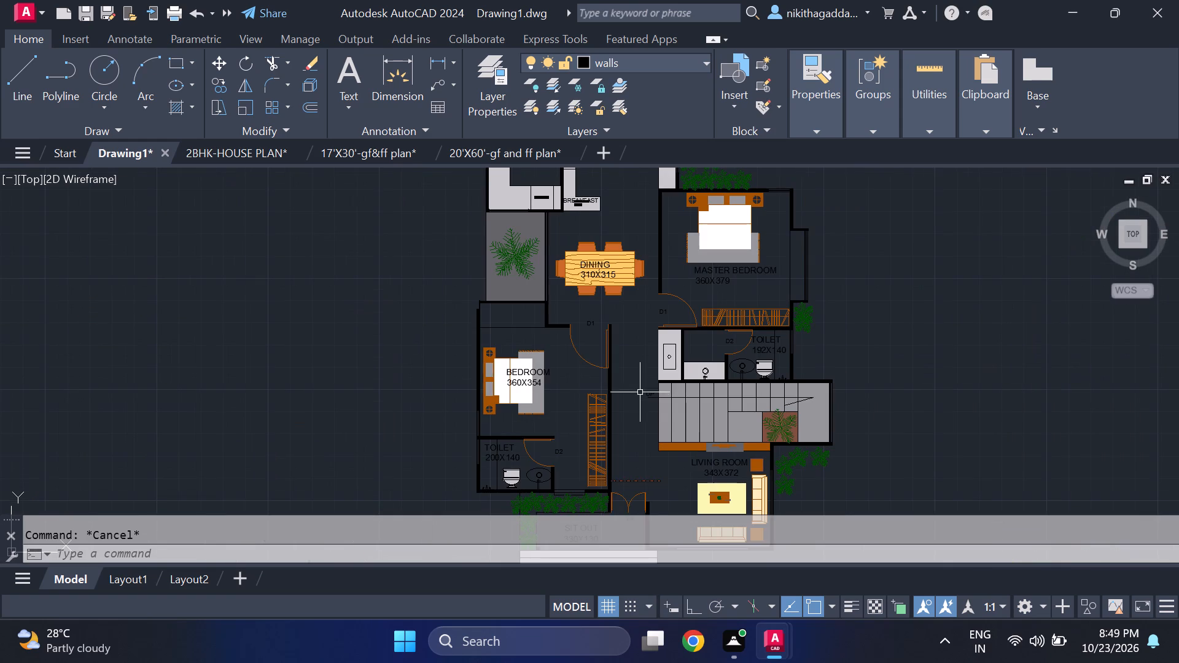
middle_drag(631, 428, 596, 405)
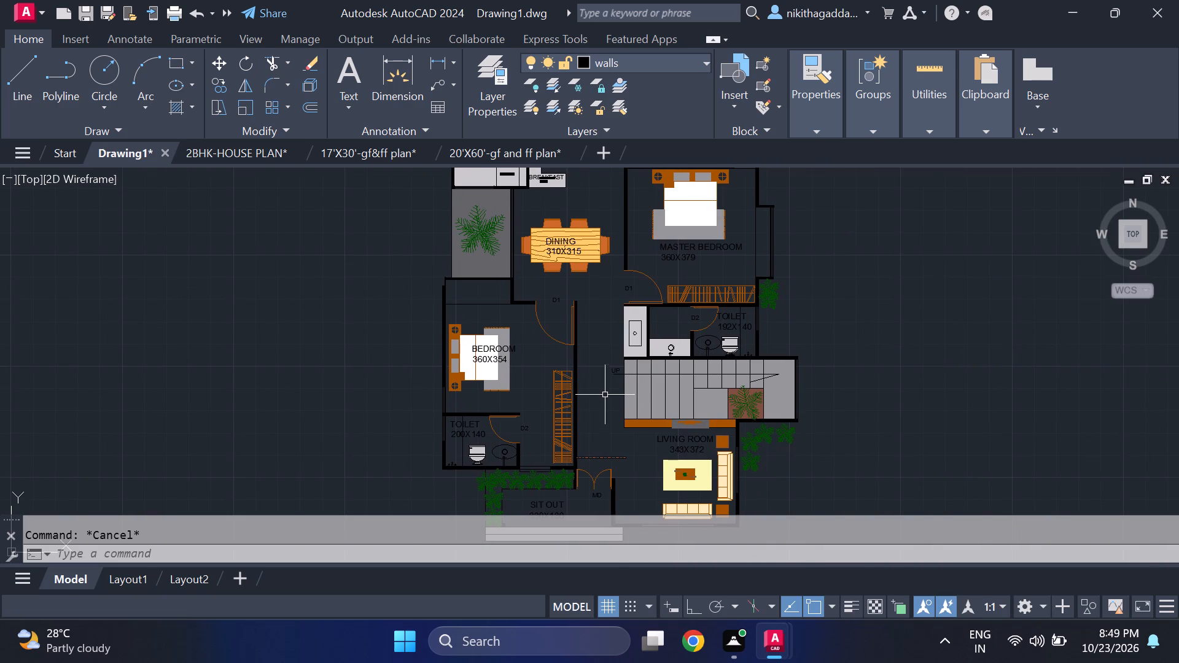
scroll(606, 394, up, 1)
middle_drag(615, 403, 595, 321)
scroll(615, 403, up, 1)
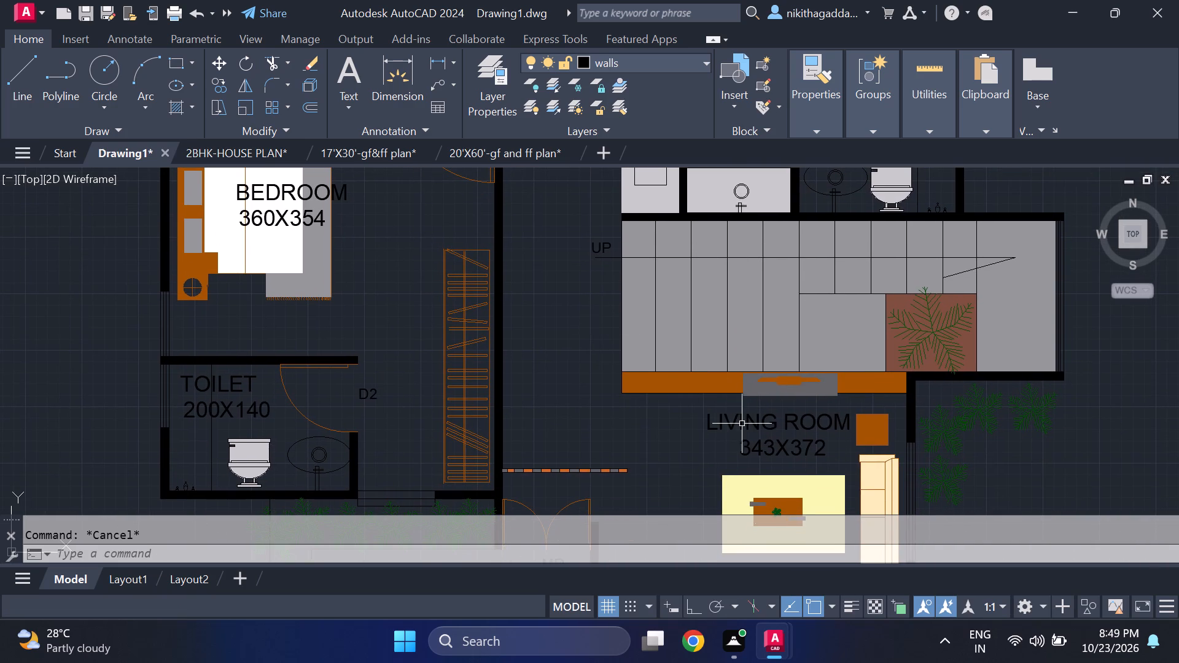
click(746, 425)
key(Escape)
Copy the vertical WASHING text from the work kitchen counter into the passage beside the staircase.
scroll(712, 434, down, 1)
middle_drag(680, 384, 722, 513)
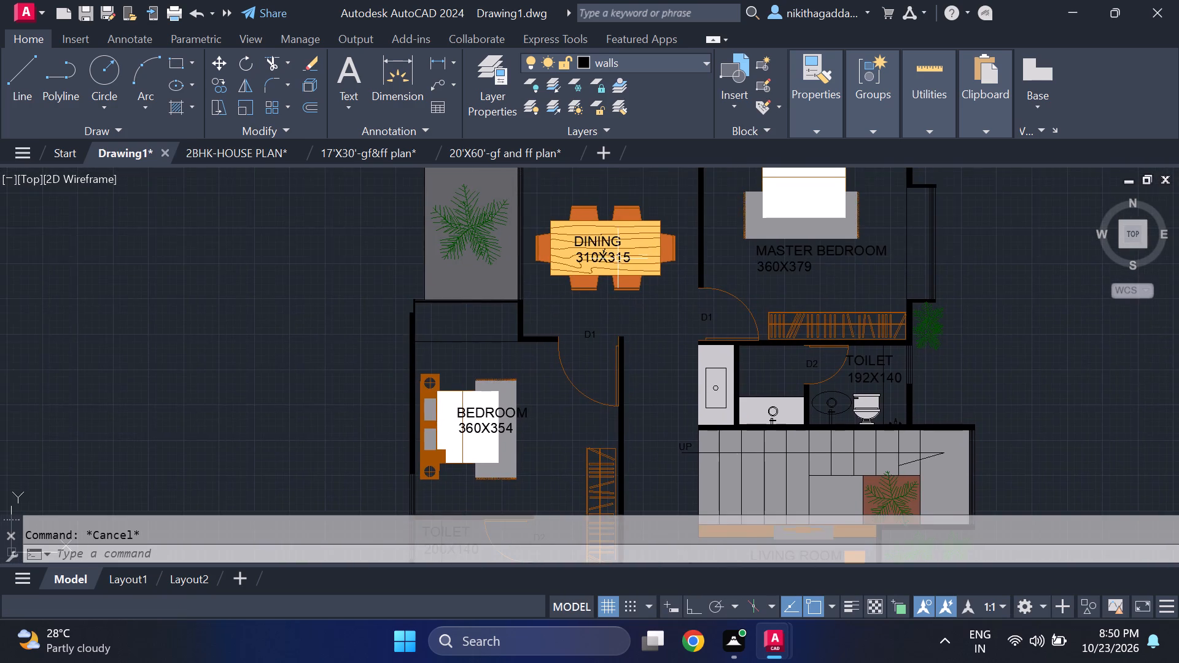
middle_drag(617, 255, 688, 405)
middle_drag(601, 242, 613, 389)
scroll(578, 265, up, 2)
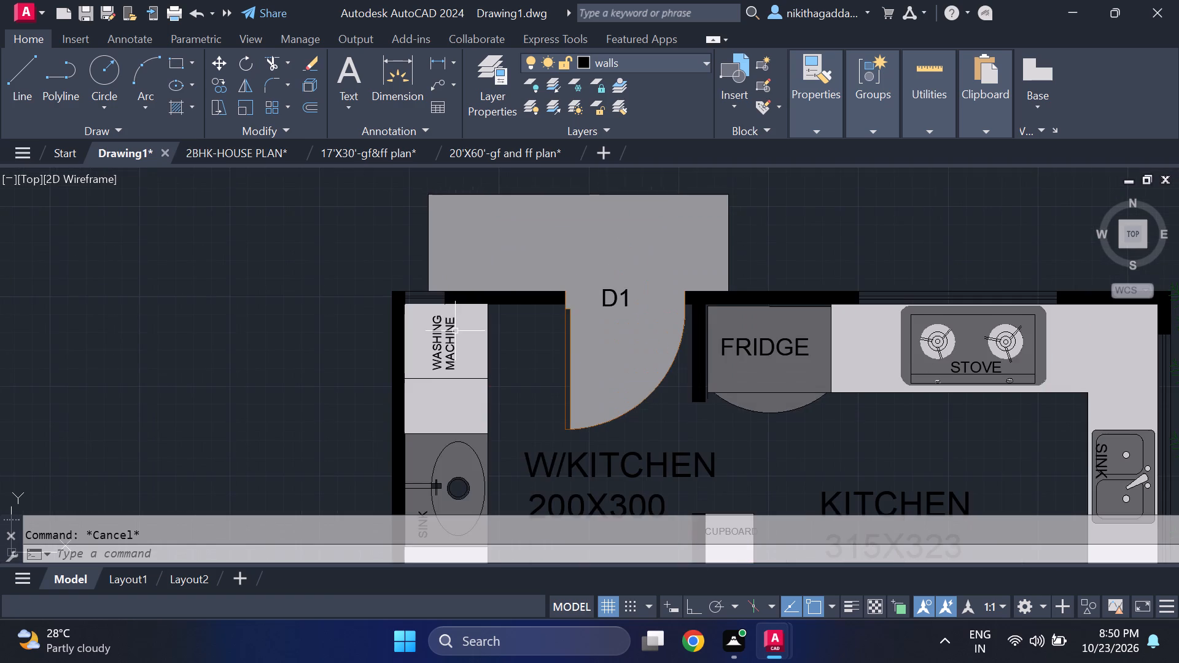
middle_drag(454, 335, 474, 206)
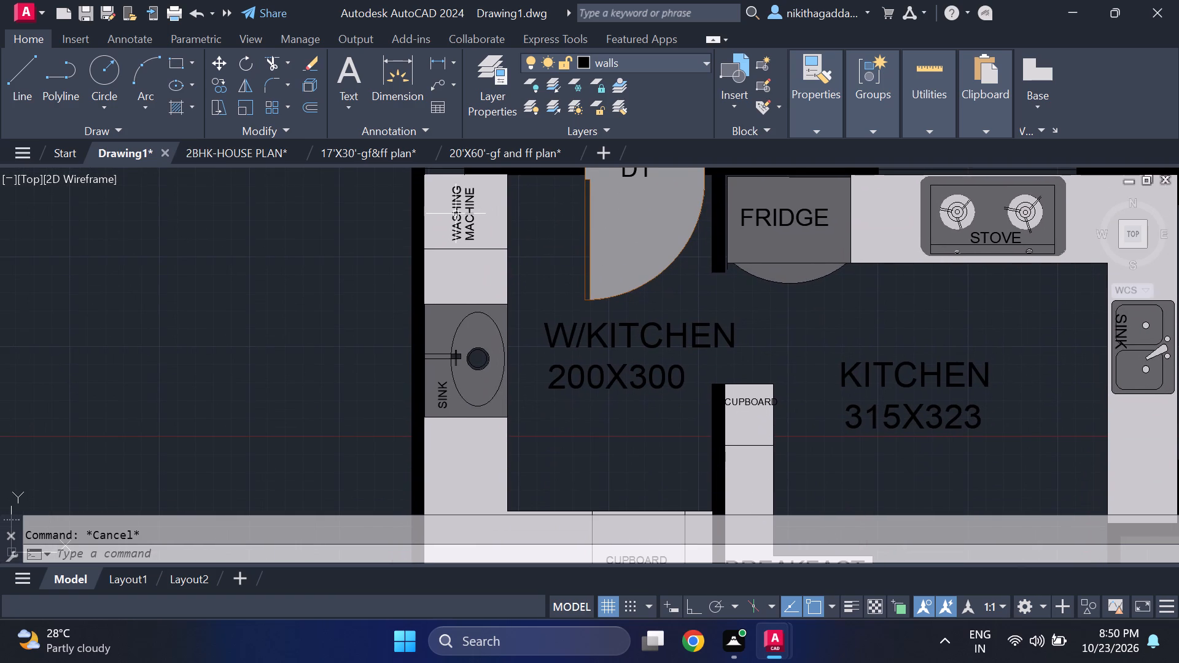
click(456, 214)
text(CO)
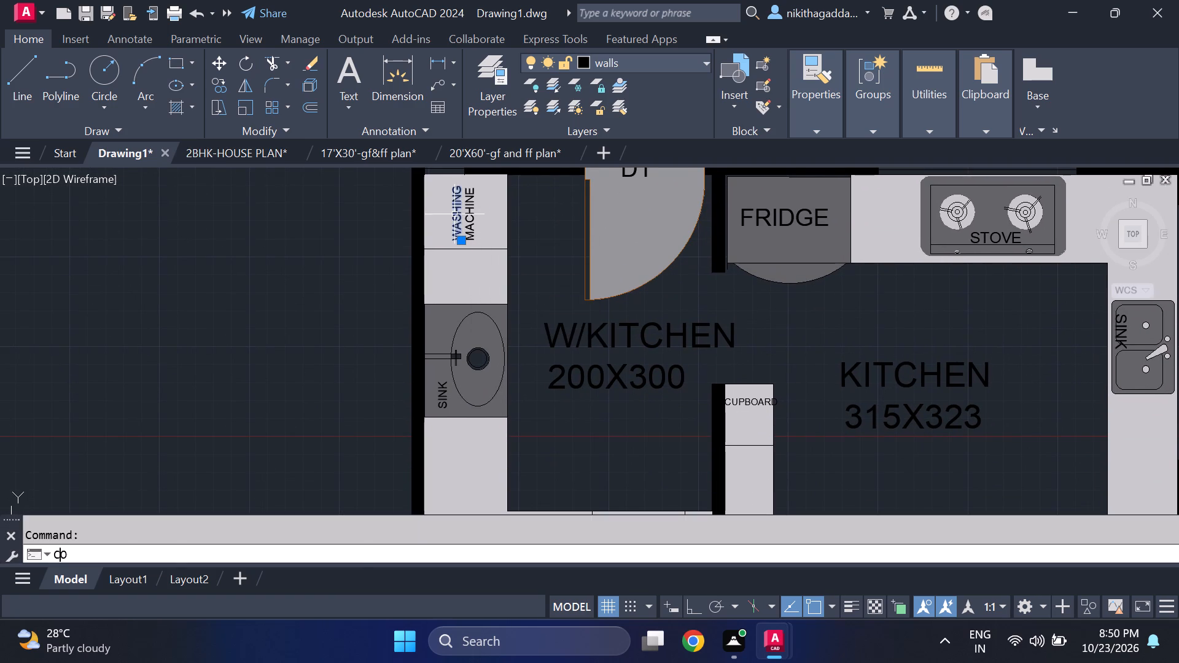
key(Return)
click(454, 238)
scroll(621, 443, down, 2)
middle_drag(626, 450, 435, 233)
scroll(435, 233, up, 1)
middle_drag(660, 503, 440, 217)
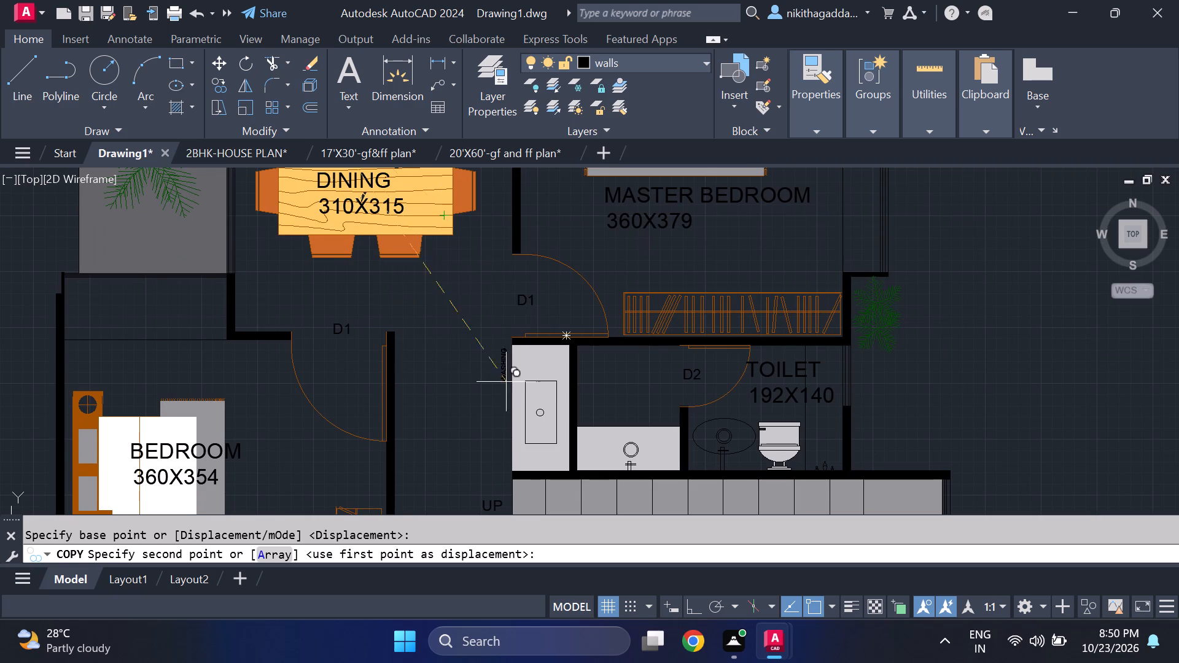
middle_drag(490, 452, 547, 174)
scroll(532, 262, down, 2)
scroll(549, 332, up, 2)
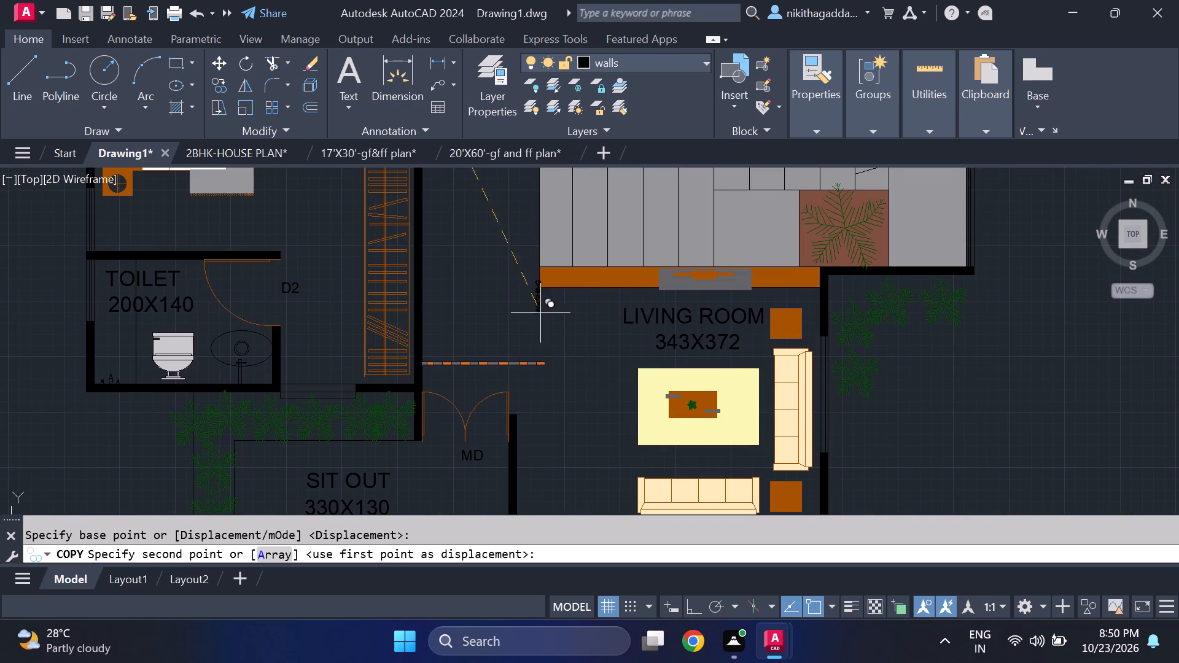
middle_drag(567, 334, 634, 408)
middle_drag(539, 262, 562, 322)
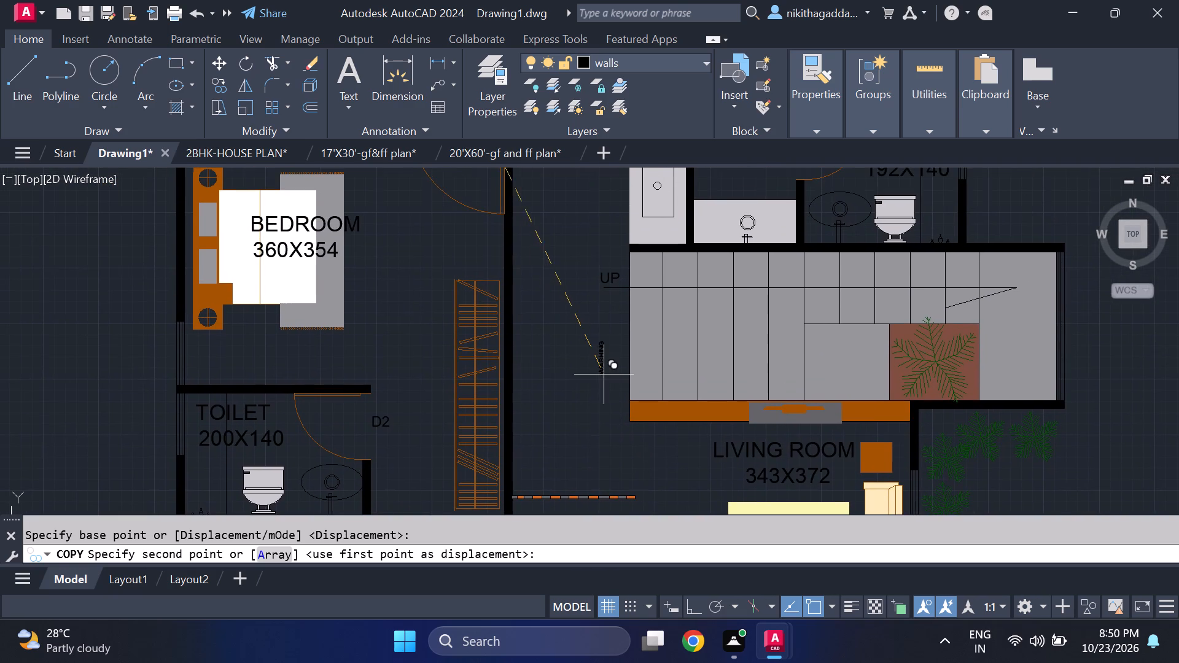
scroll(605, 374, up, 1)
click(578, 363)
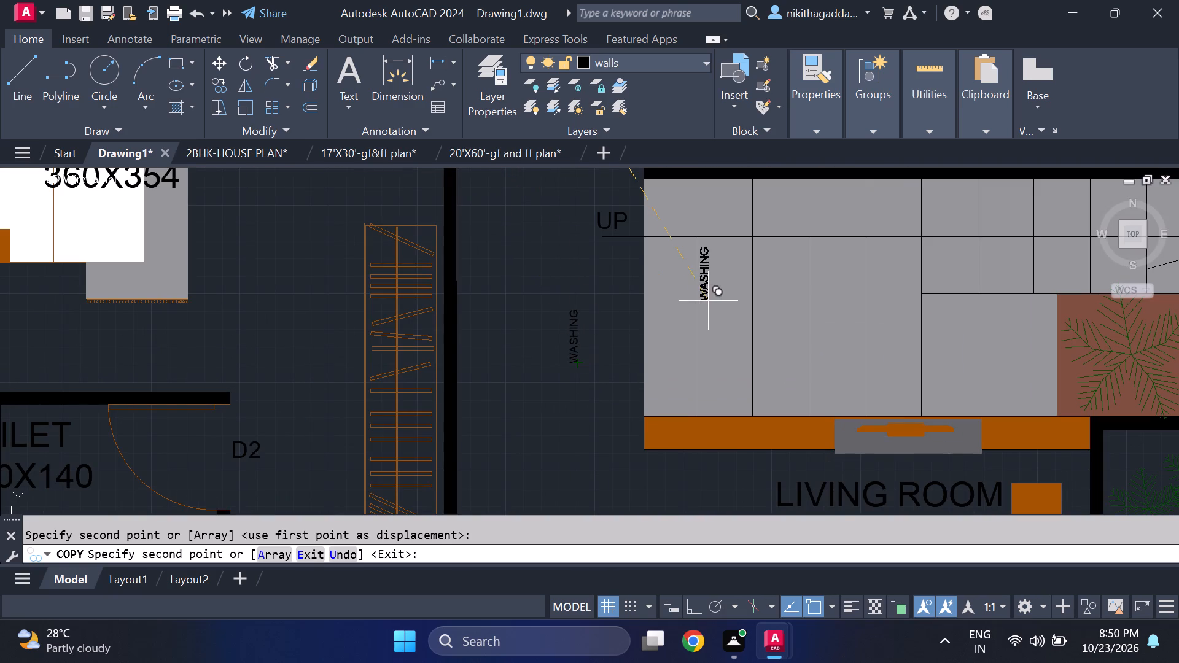
key(Escape)
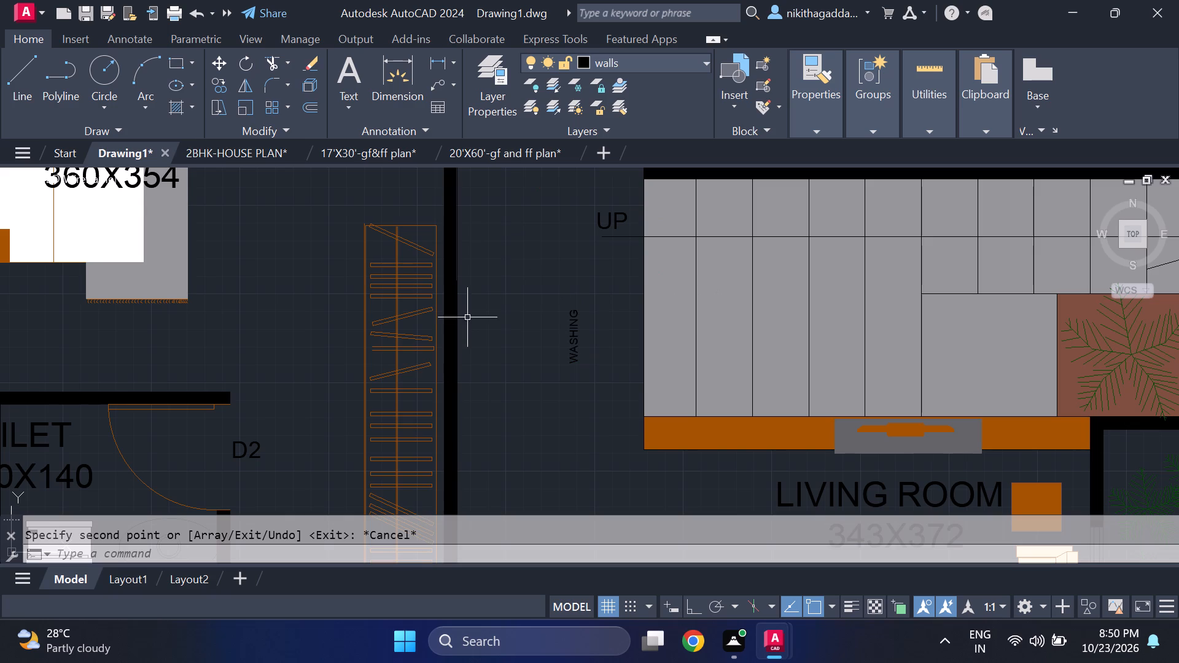
Change the copied text in the passage to PASSAGE WIDTH 138CM.
double_click(572, 351)
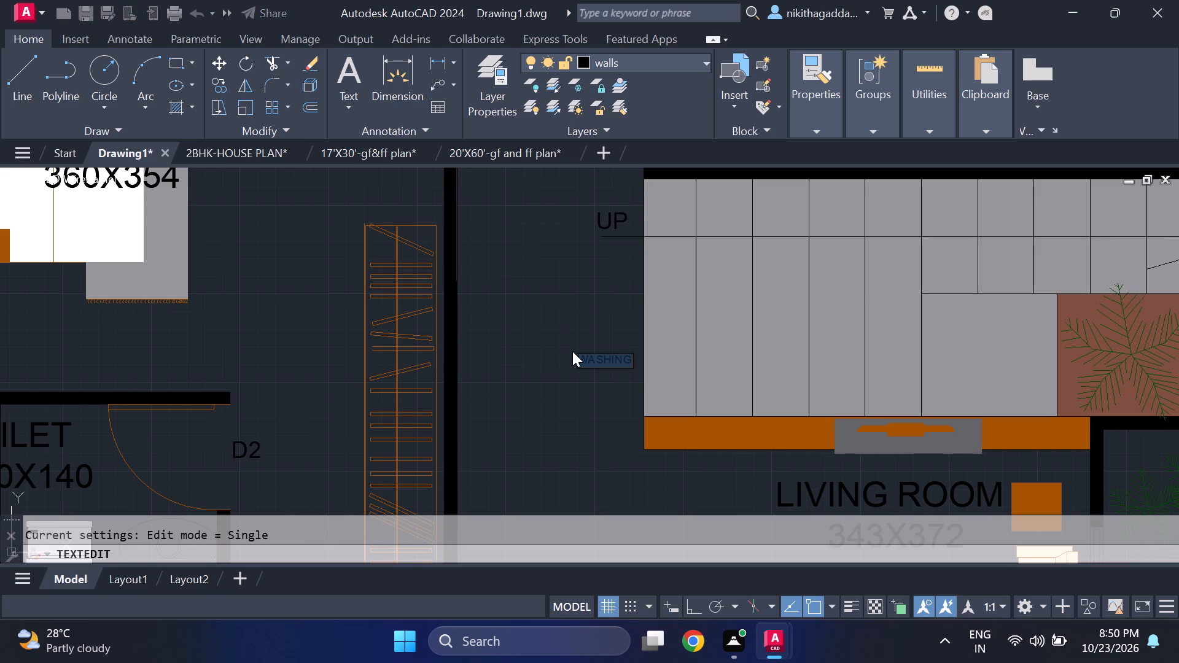
key(BackSpace)
text(PASSAGE)
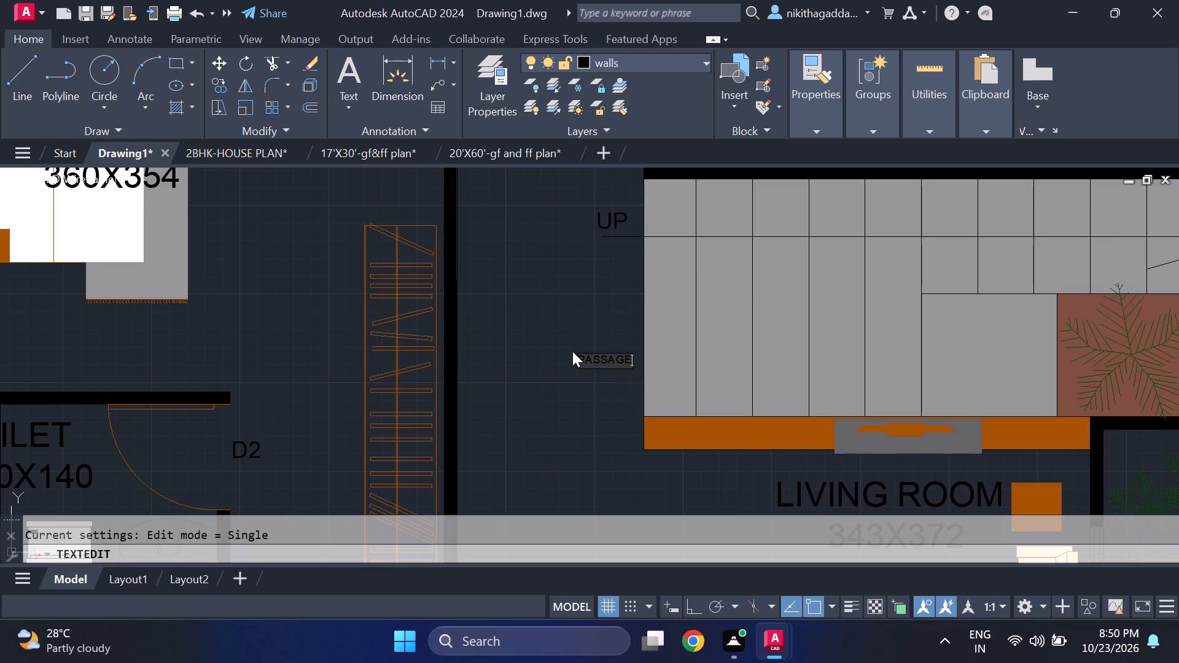
key(space)
text(W)
text(IDTH)
key(space)
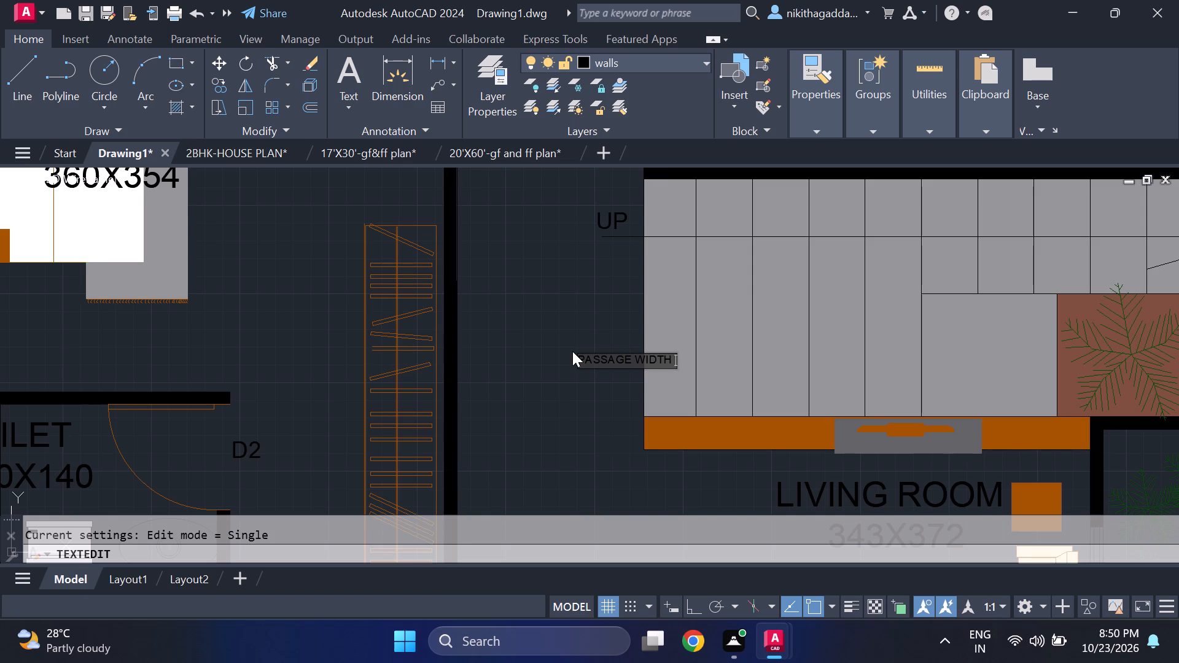
text(138CM)
key(Return)
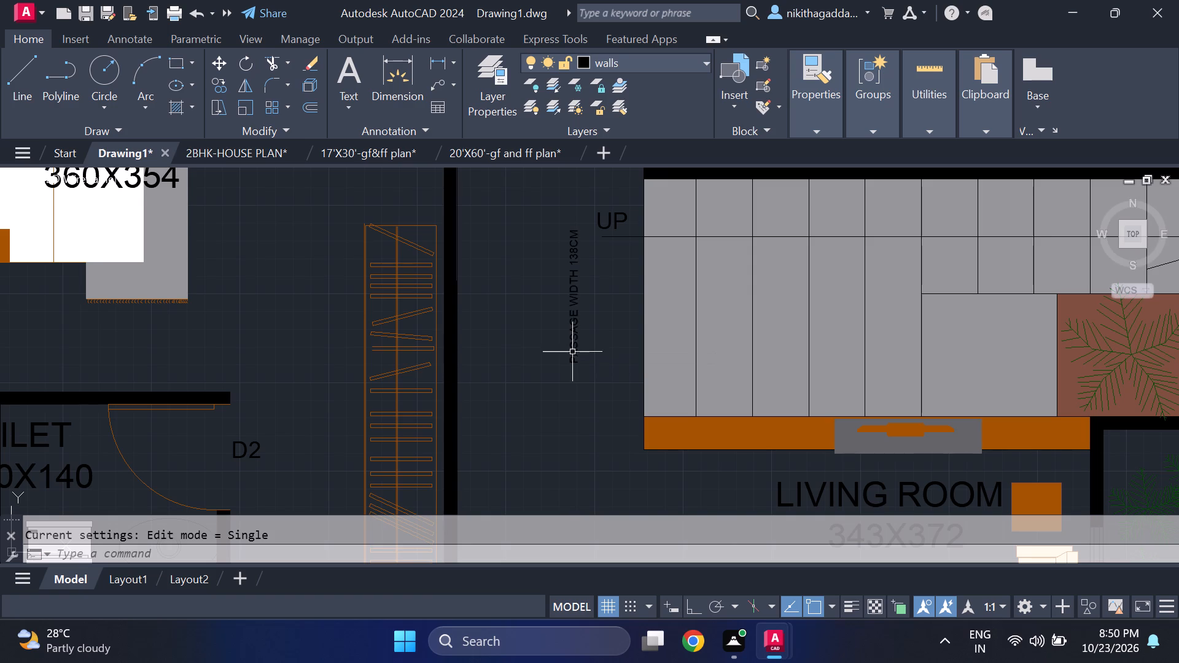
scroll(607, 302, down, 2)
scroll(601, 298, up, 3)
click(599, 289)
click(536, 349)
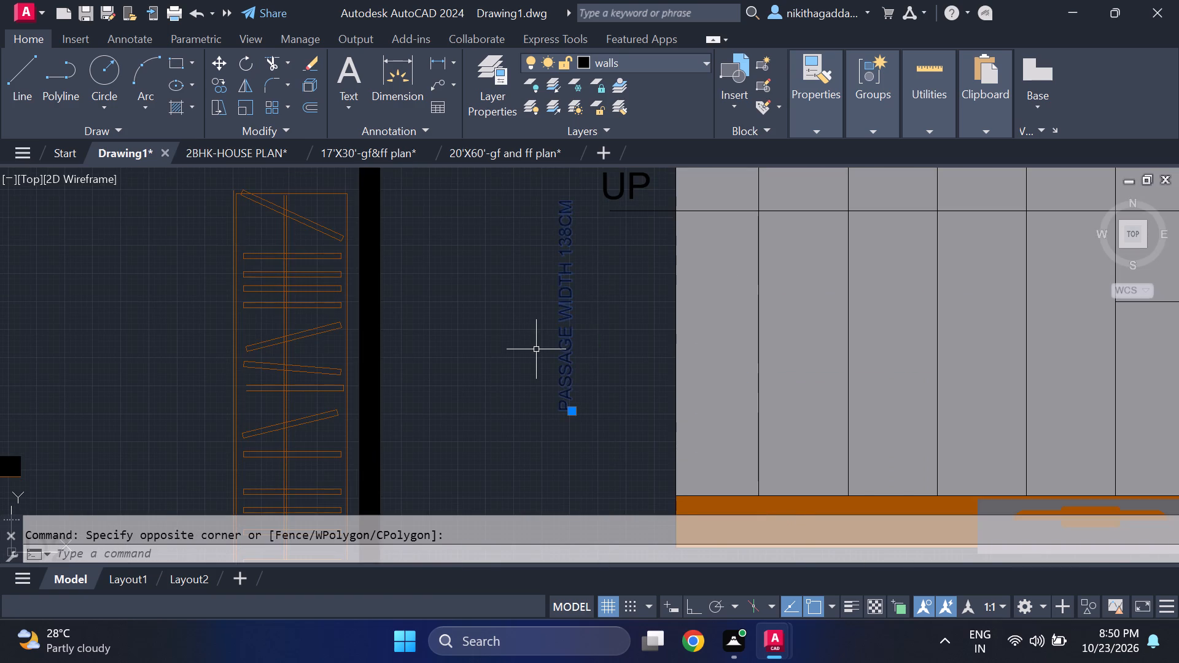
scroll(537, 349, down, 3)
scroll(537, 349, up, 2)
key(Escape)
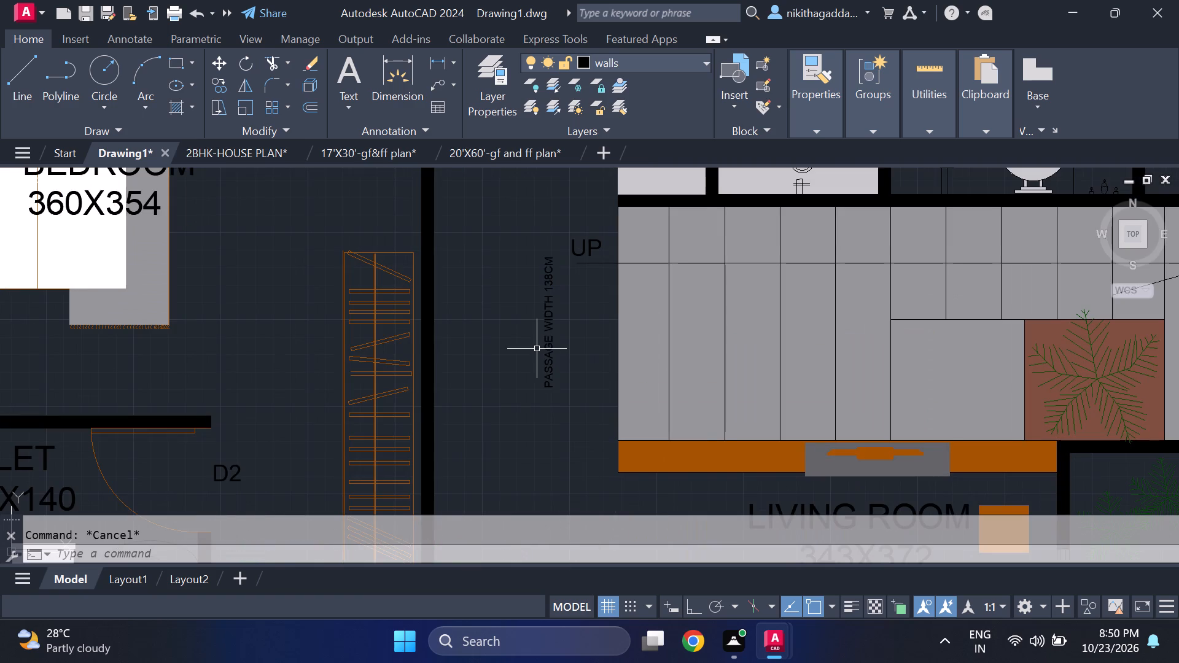
Review the passage, bedroom, toilets, wash counter, staircase, living room and sit out for remaining gaps.
scroll(555, 418, down, 1)
middle_drag(560, 467, 611, 330)
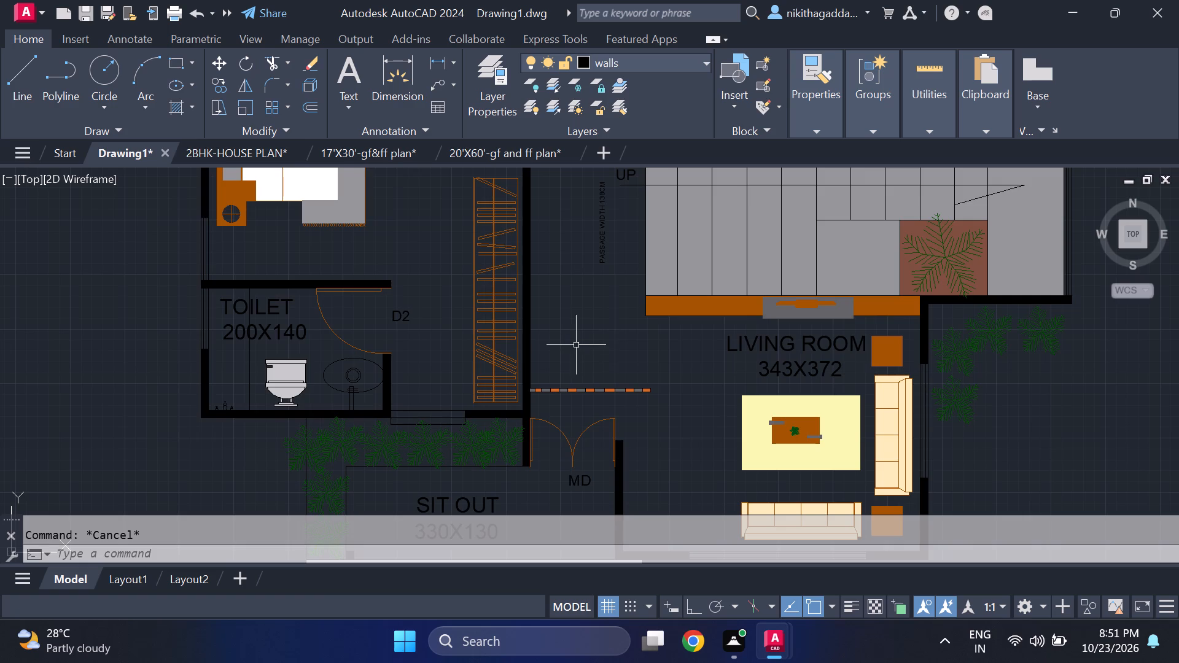
scroll(575, 342, down, 1)
middle_drag(573, 311, 571, 381)
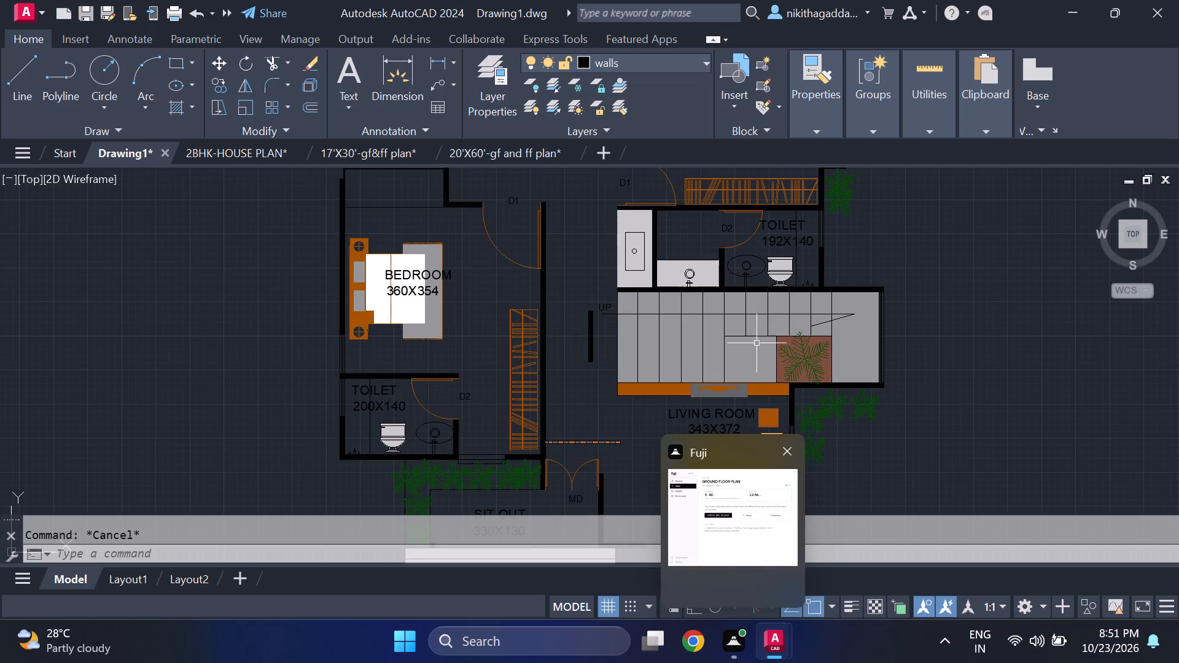
scroll(716, 352, down, 2)
scroll(707, 379, up, 2)
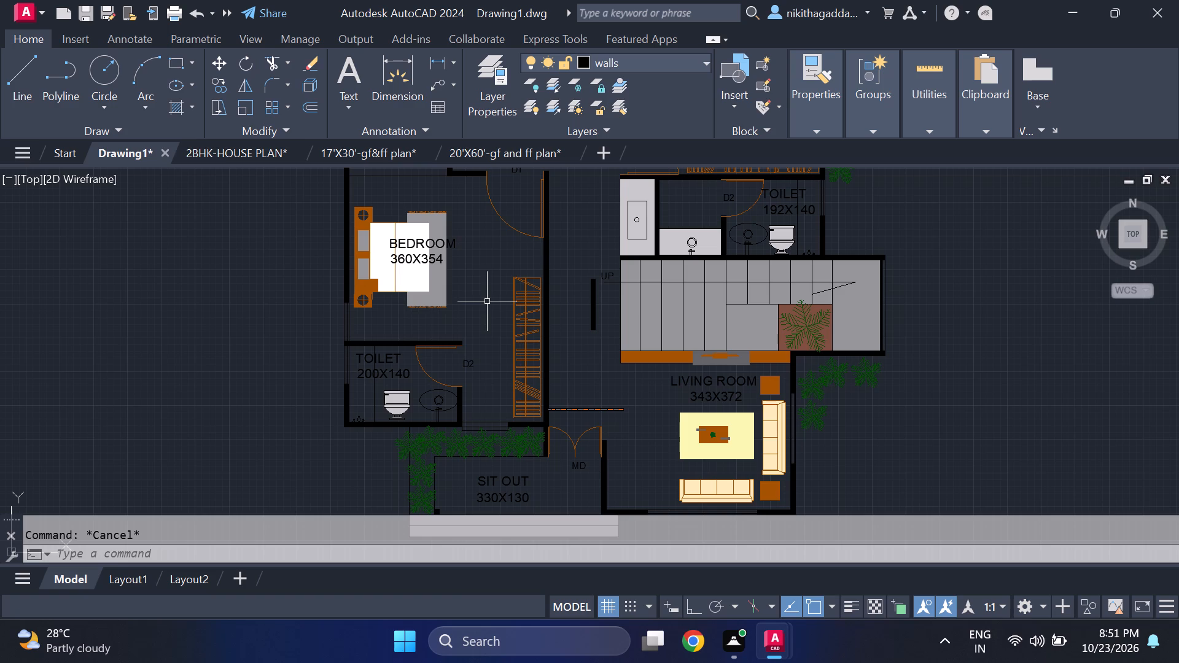
middle_drag(487, 301, 491, 330)
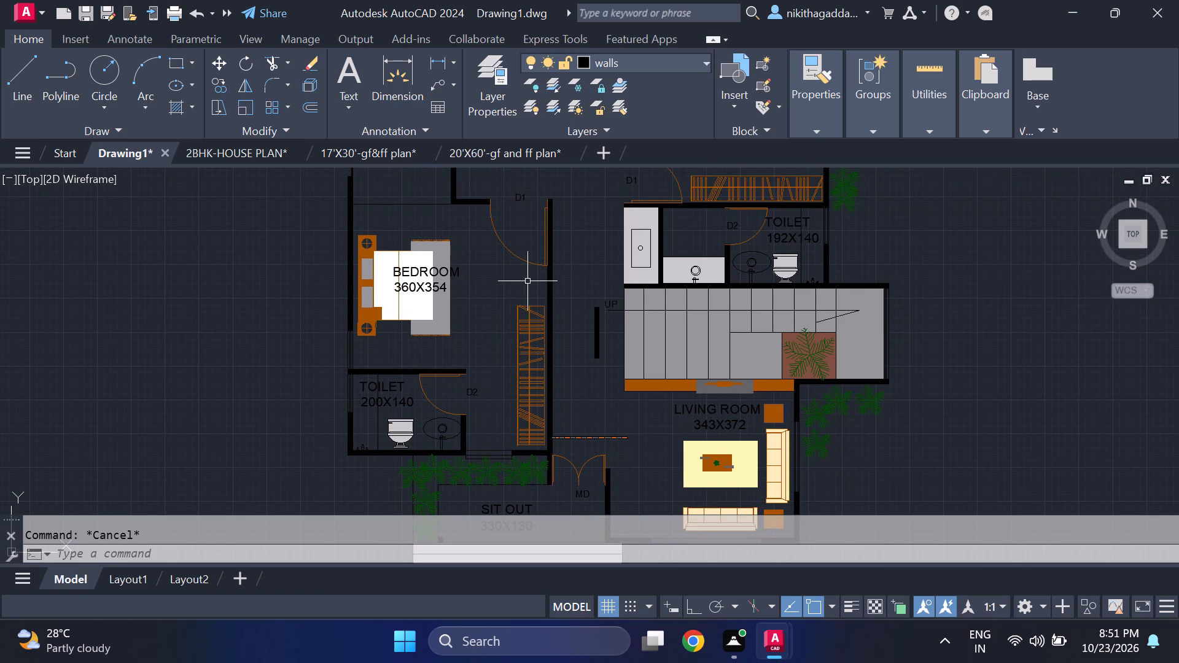
scroll(506, 282, up, 1)
middle_drag(506, 281, 501, 319)
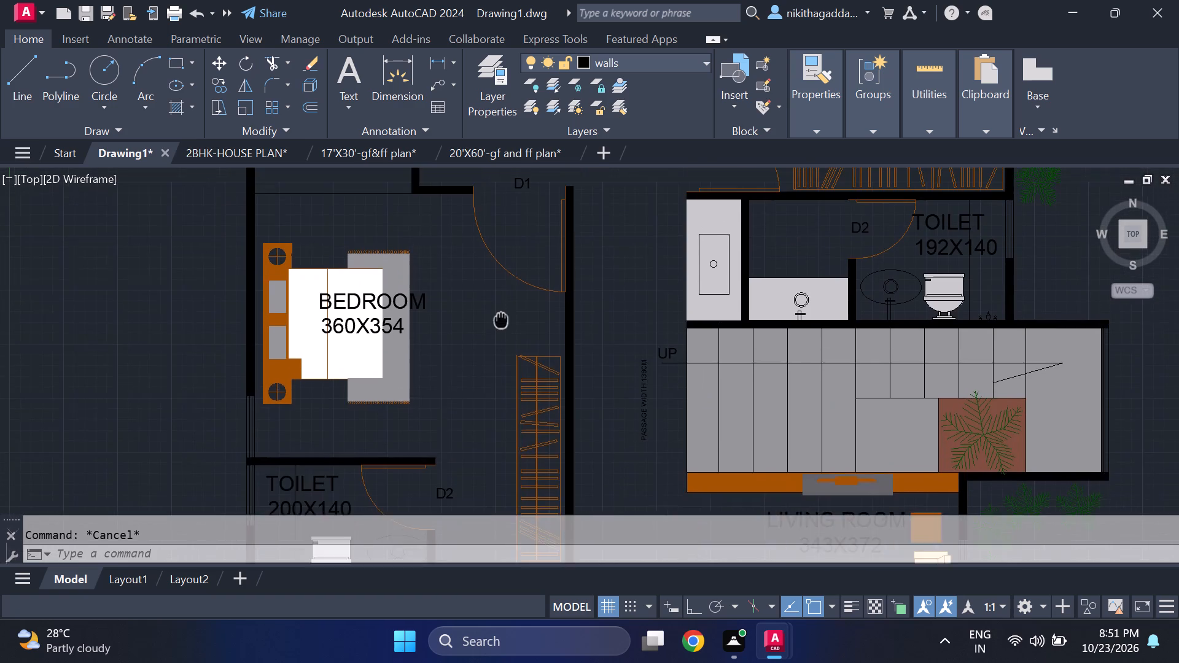
middle_drag(501, 319, 494, 361)
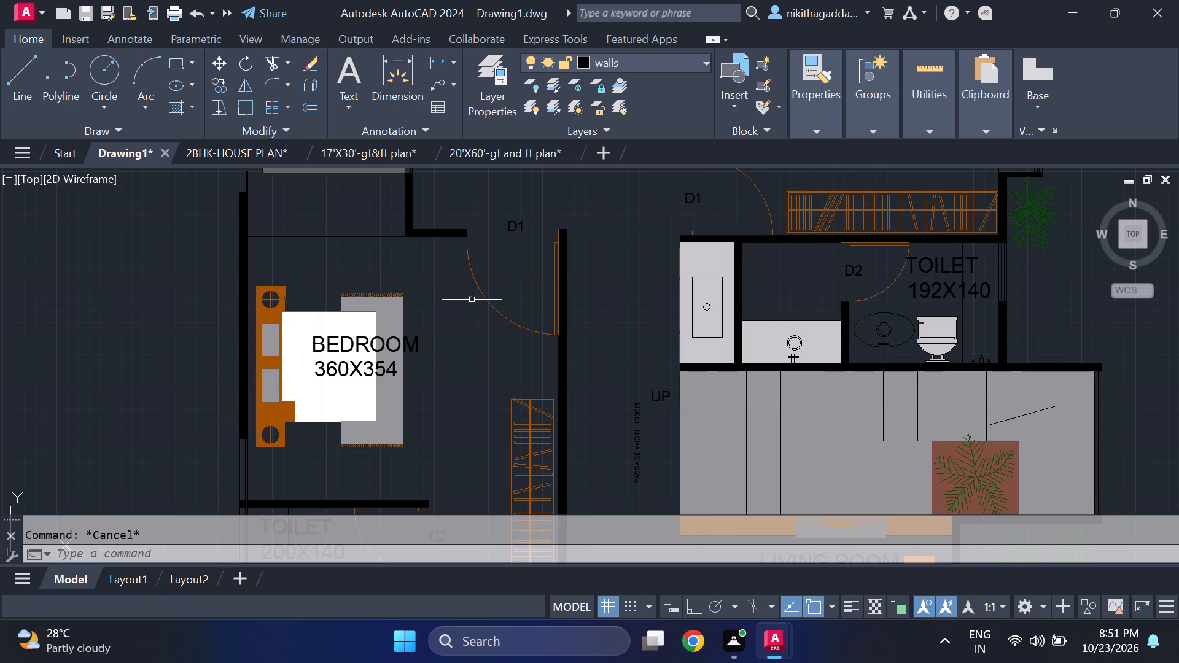
middle_click(473, 300)
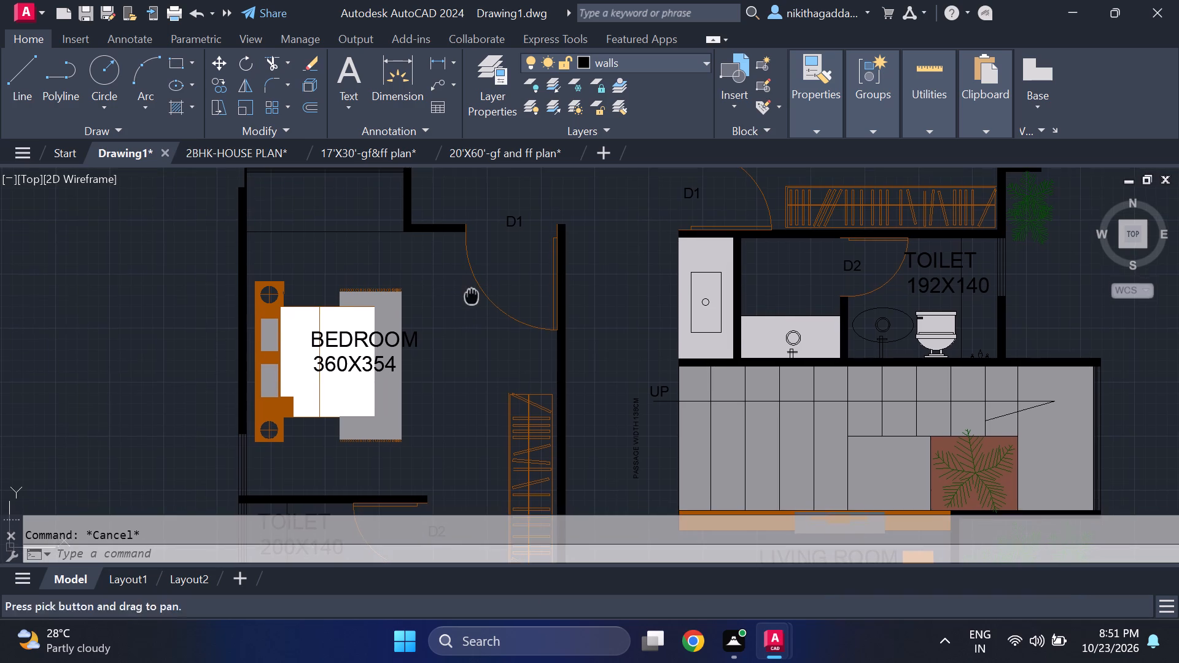
scroll(564, 277, down, 2)
scroll(631, 287, up, 2)
middle_drag(646, 311, 650, 342)
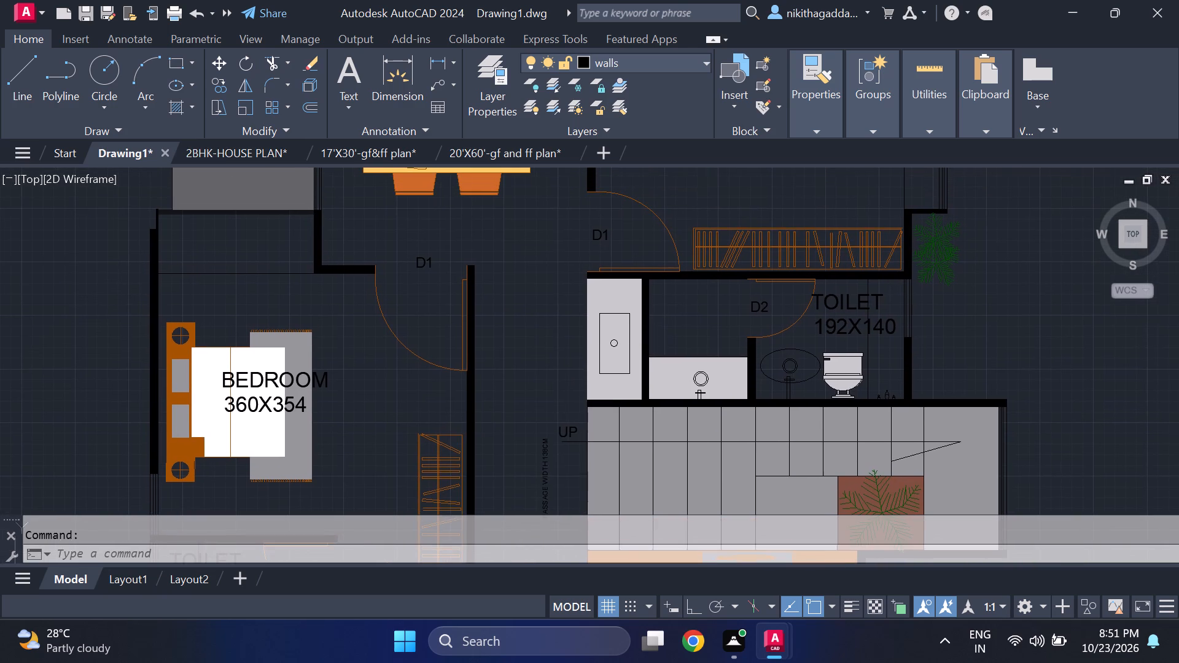
middle_drag(714, 365, 681, 285)
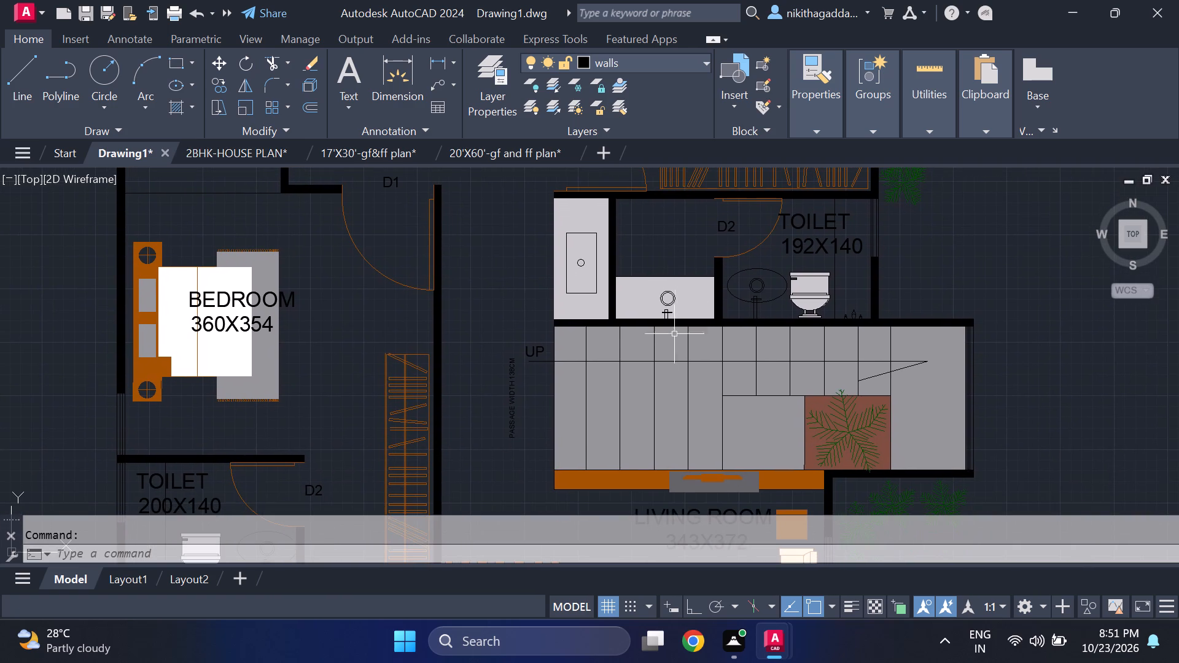
middle_drag(669, 395, 648, 276)
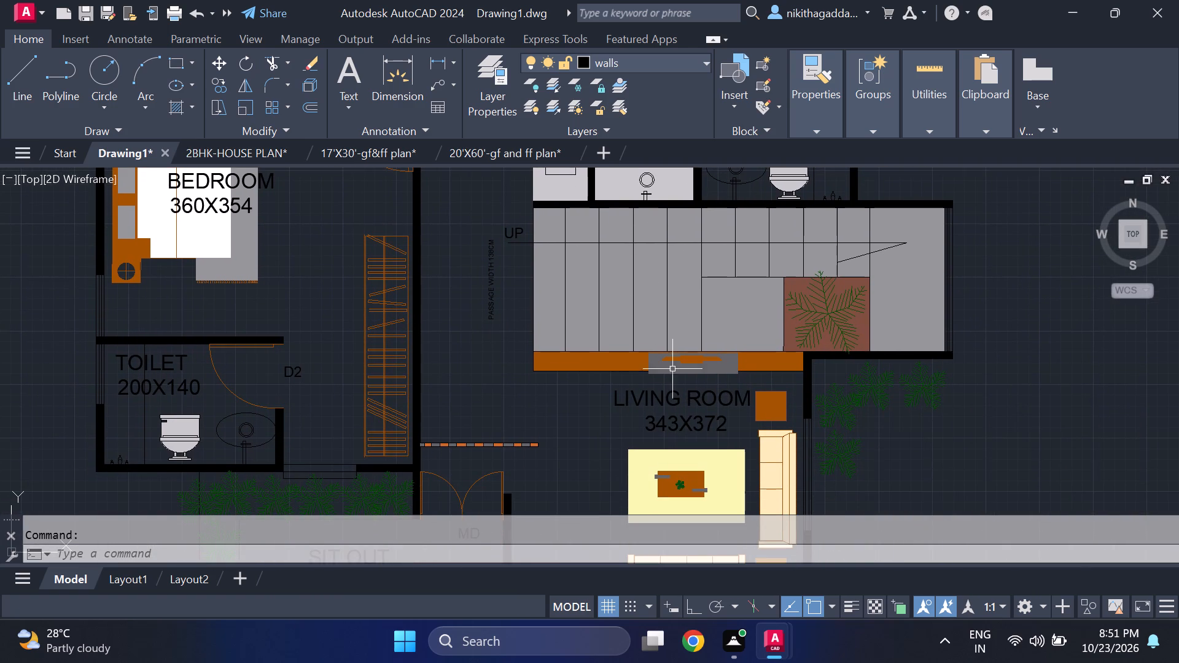
middle_drag(690, 390, 628, 254)
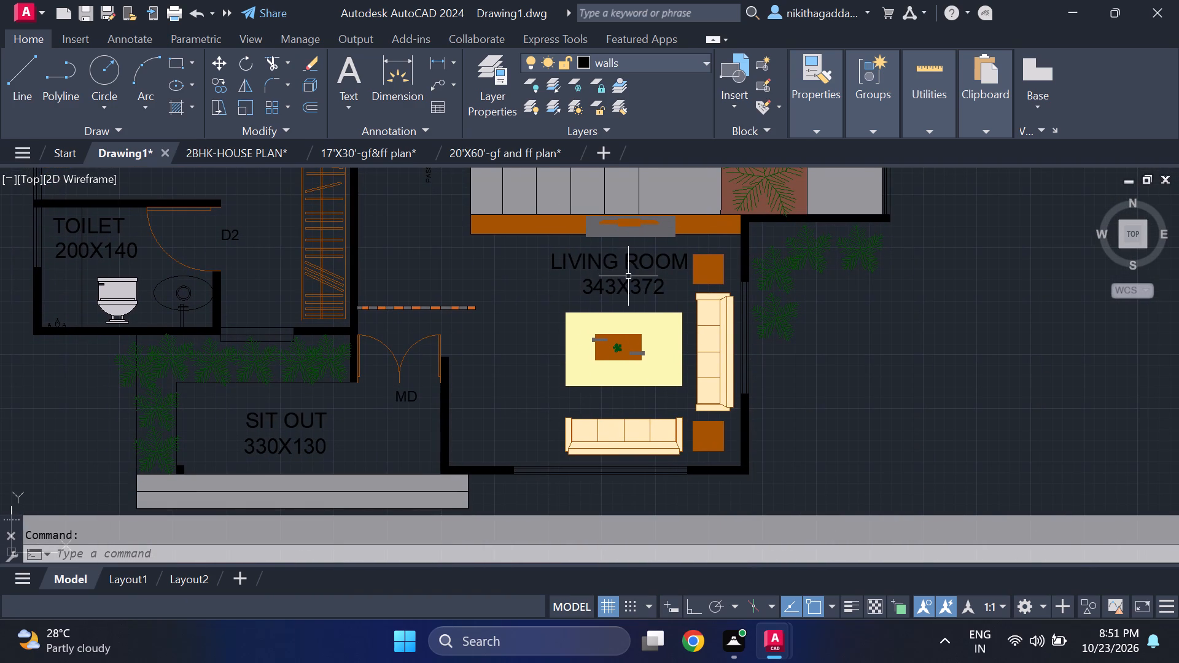
Examine the living room, sit out, 360X354 bedroom, passage and staircase area for missing or misplaced details.
middle_drag(628, 276, 666, 322)
middle_drag(558, 349, 696, 322)
scroll(572, 344, up, 1)
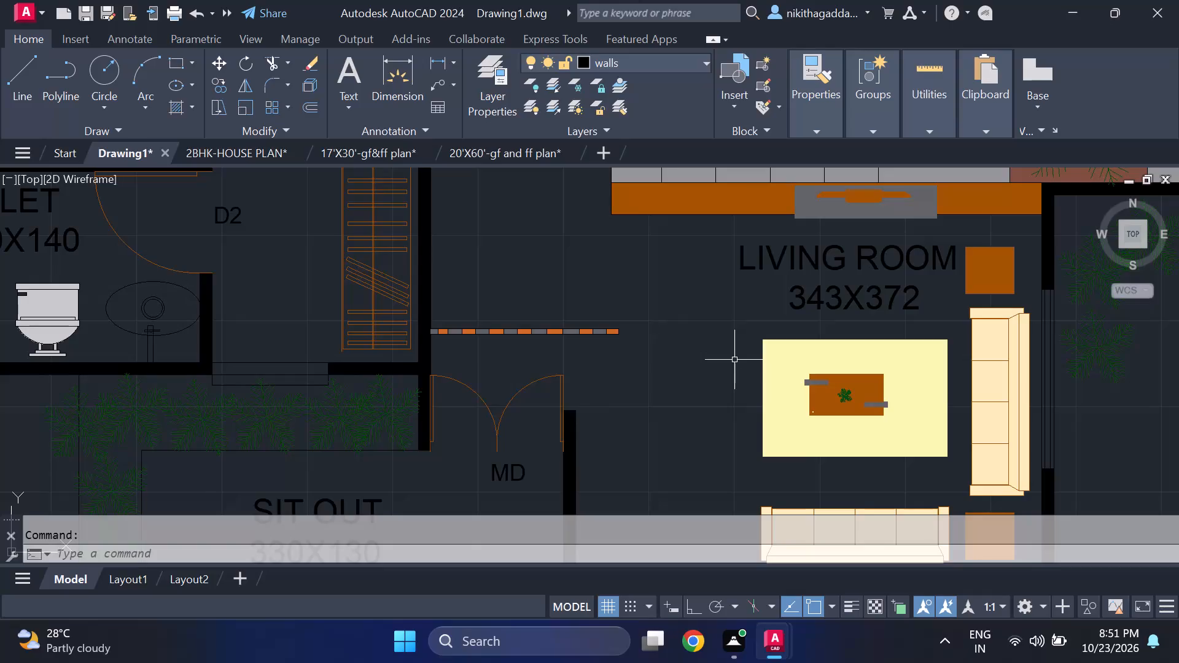
scroll(745, 361, down, 2)
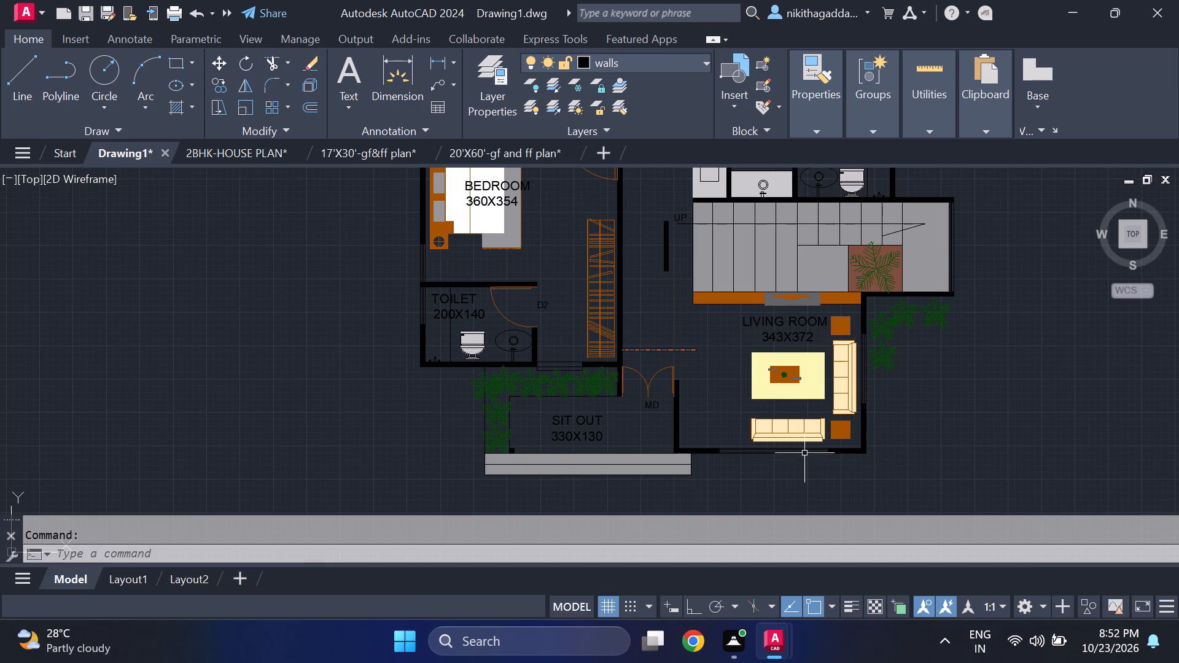
right_drag(729, 519, 727, 541)
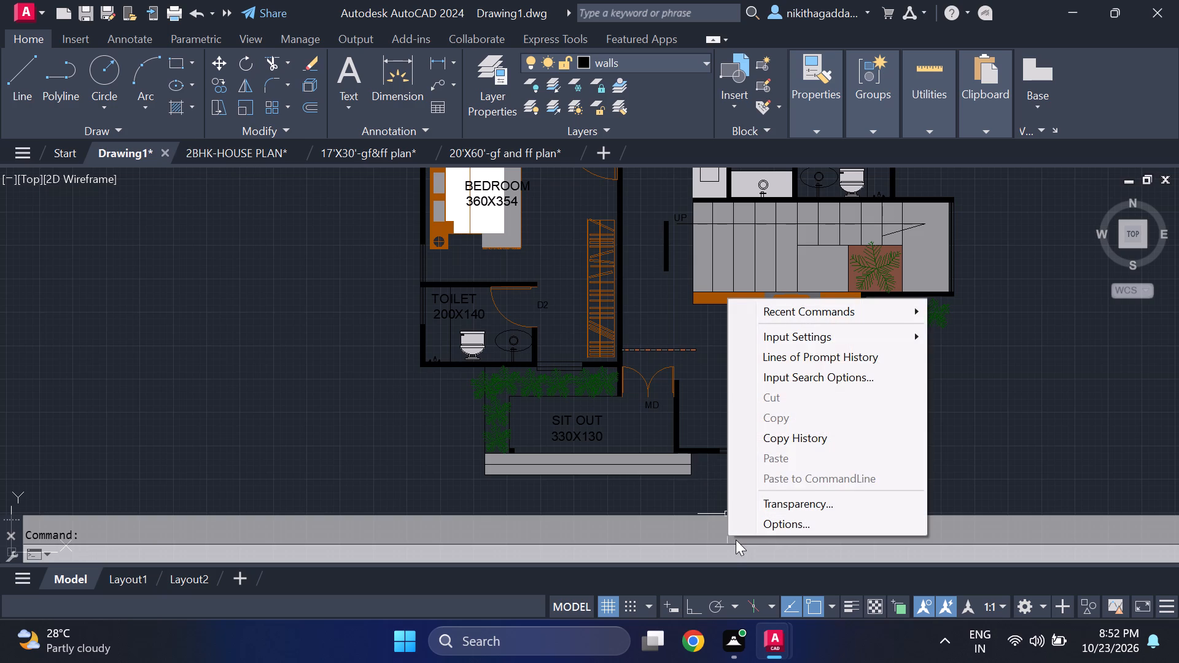
key(Escape)
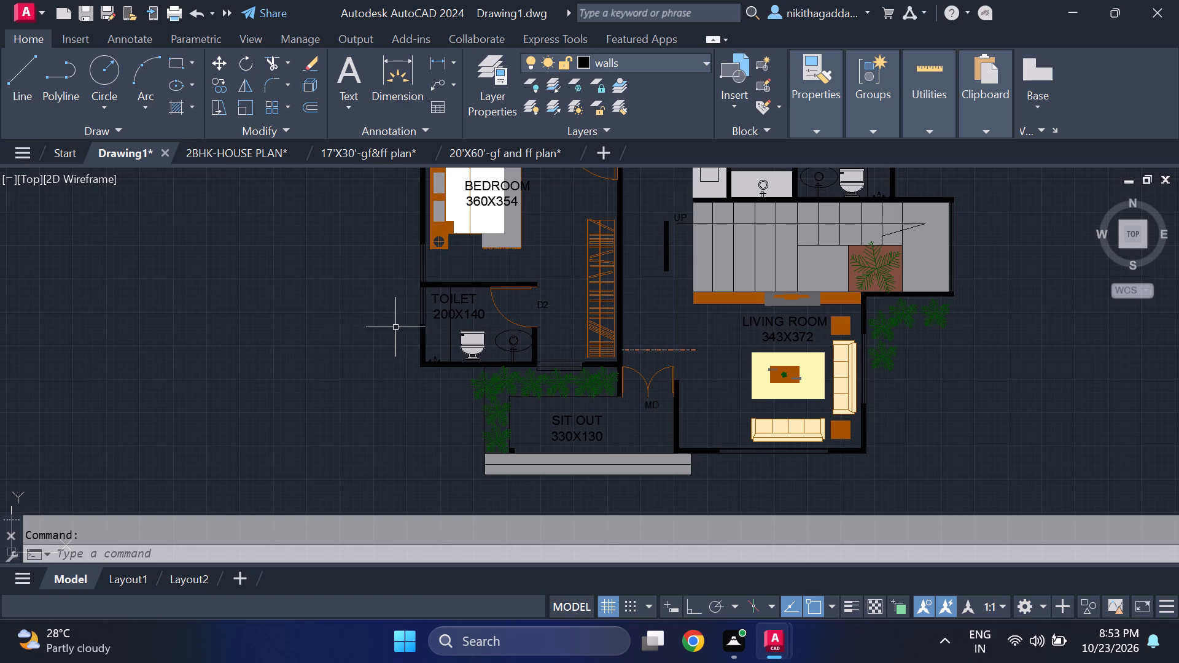
scroll(434, 330, up, 2)
middle_drag(435, 330, 432, 347)
scroll(432, 347, down, 2)
scroll(616, 283, up, 1)
middle_drag(618, 287, 591, 360)
scroll(605, 341, down, 1)
scroll(640, 306, up, 1)
middle_drag(617, 279, 594, 399)
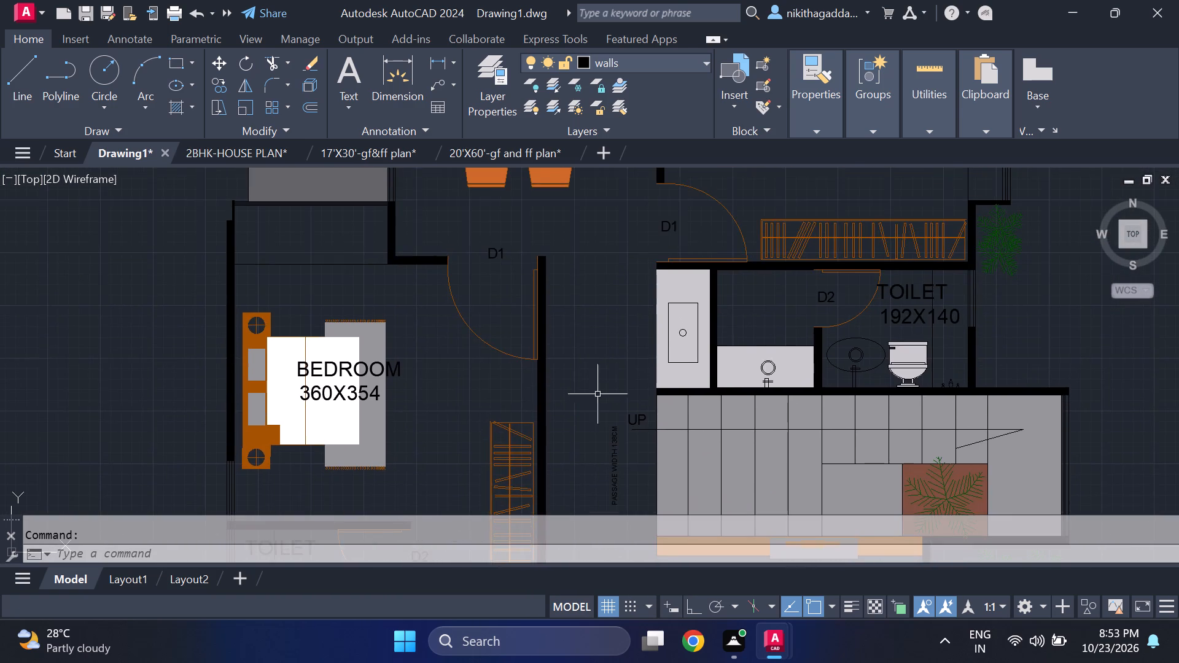
scroll(616, 329, down, 1)
middle_drag(593, 290, 578, 306)
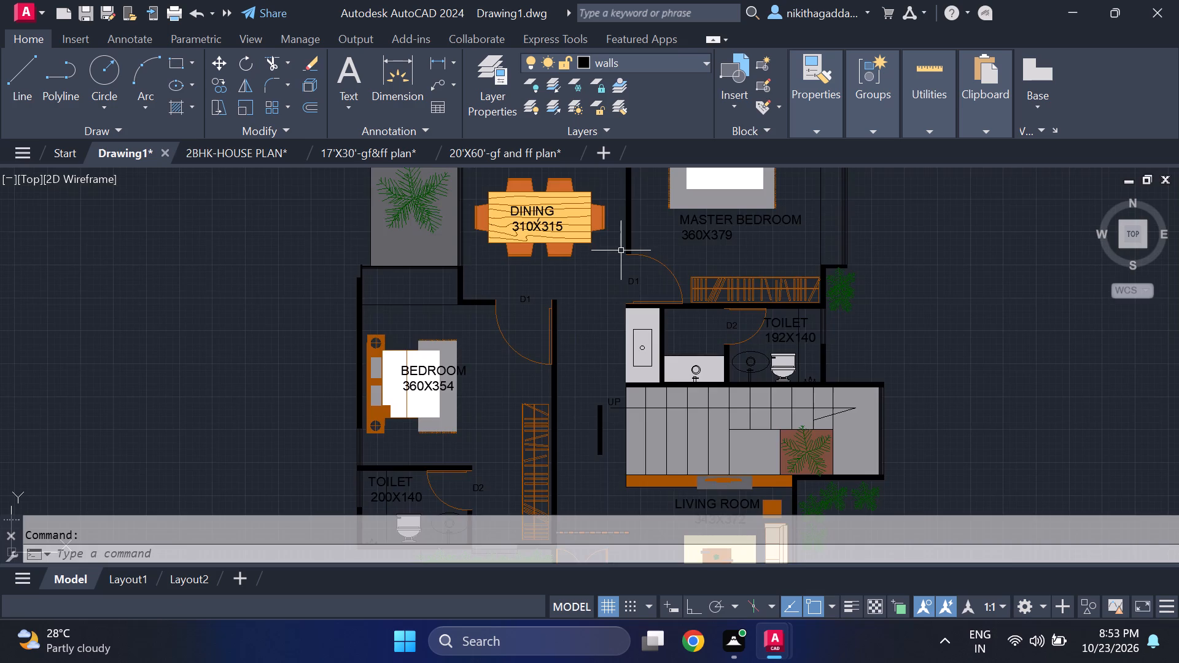
Check both kitchens, the dining area and the master bedroom for missing furniture, fixtures or labels.
middle_drag(620, 252, 605, 329)
scroll(620, 252, up, 1)
scroll(608, 328, down, 2)
scroll(622, 273, up, 1)
middle_drag(625, 277, 628, 465)
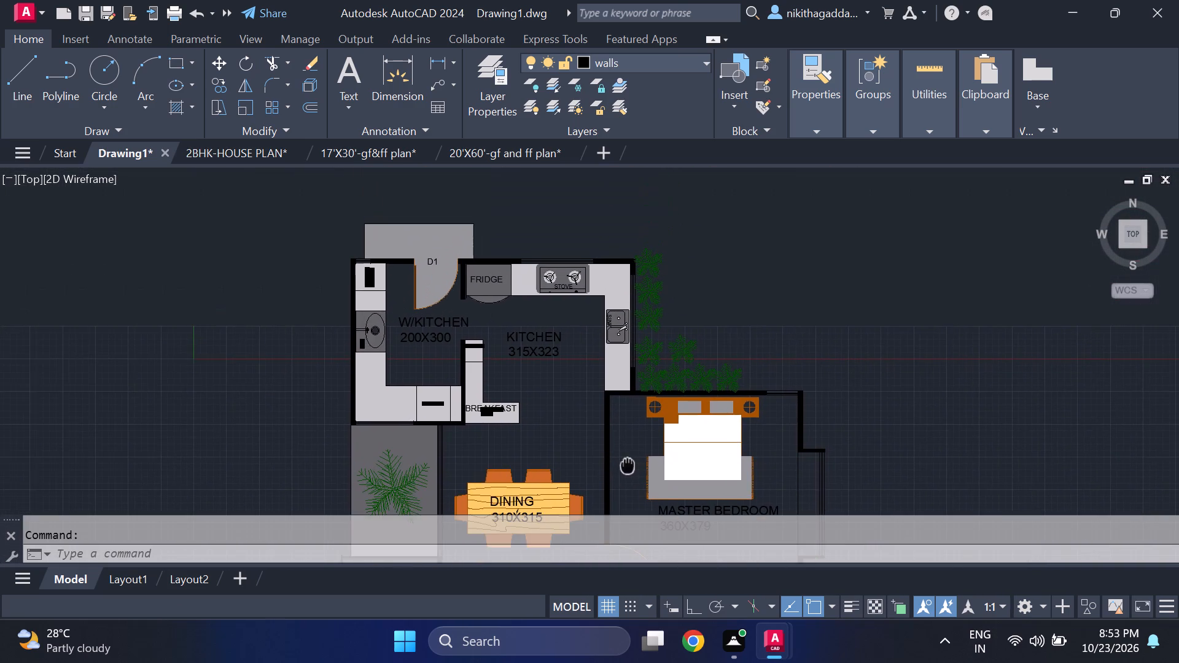
middle_drag(628, 465, 628, 464)
scroll(622, 413, up, 1)
scroll(622, 401, down, 1)
middle_drag(622, 401, 570, 298)
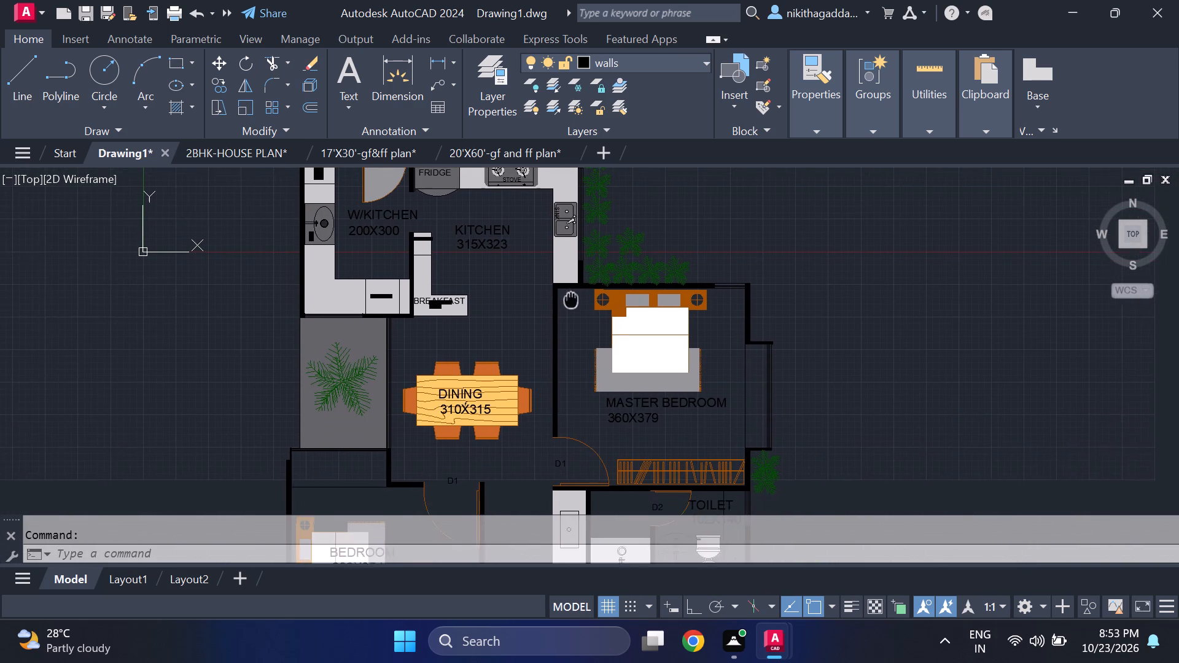
middle_drag(570, 298, 573, 290)
middle_drag(590, 347, 550, 265)
middle_drag(572, 374, 580, 339)
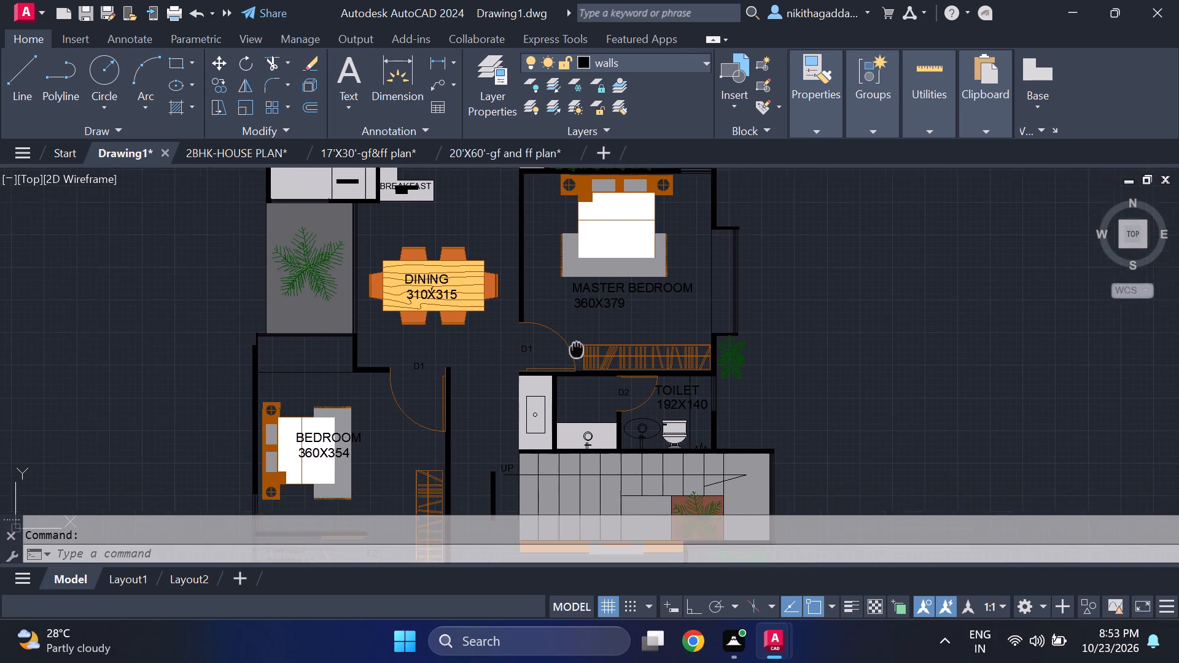
middle_drag(580, 339, 604, 295)
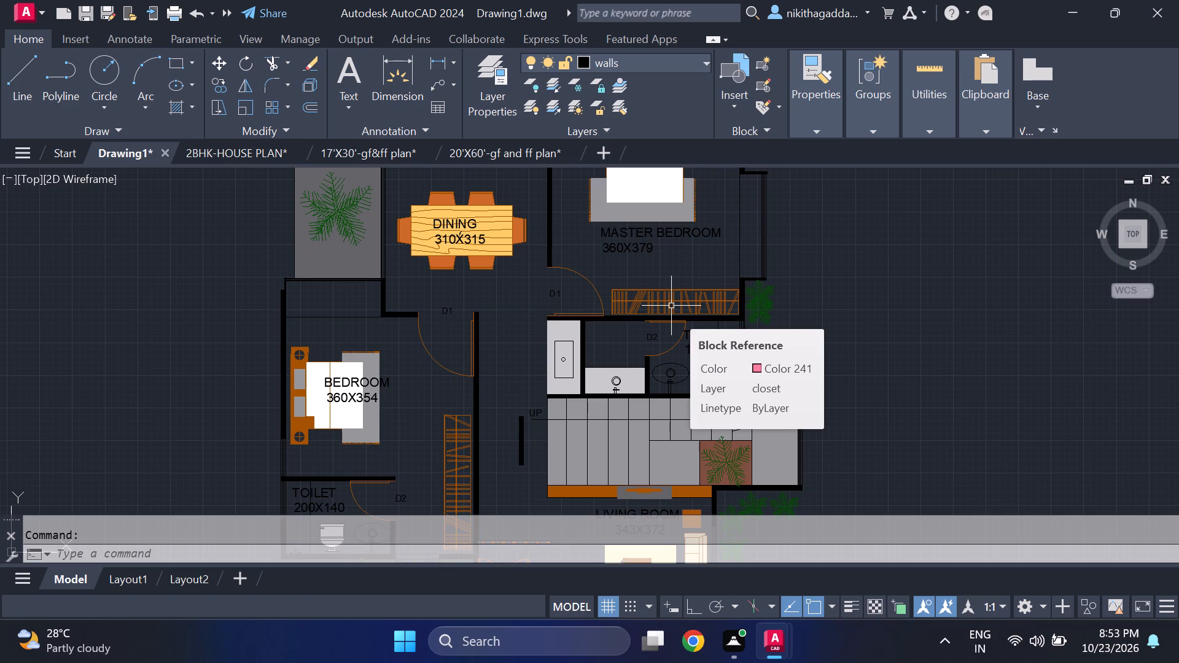
Review the whole plan and recheck the master bedroom, toilets, staircase and dining area for remaining gaps.
scroll(565, 344, down, 2)
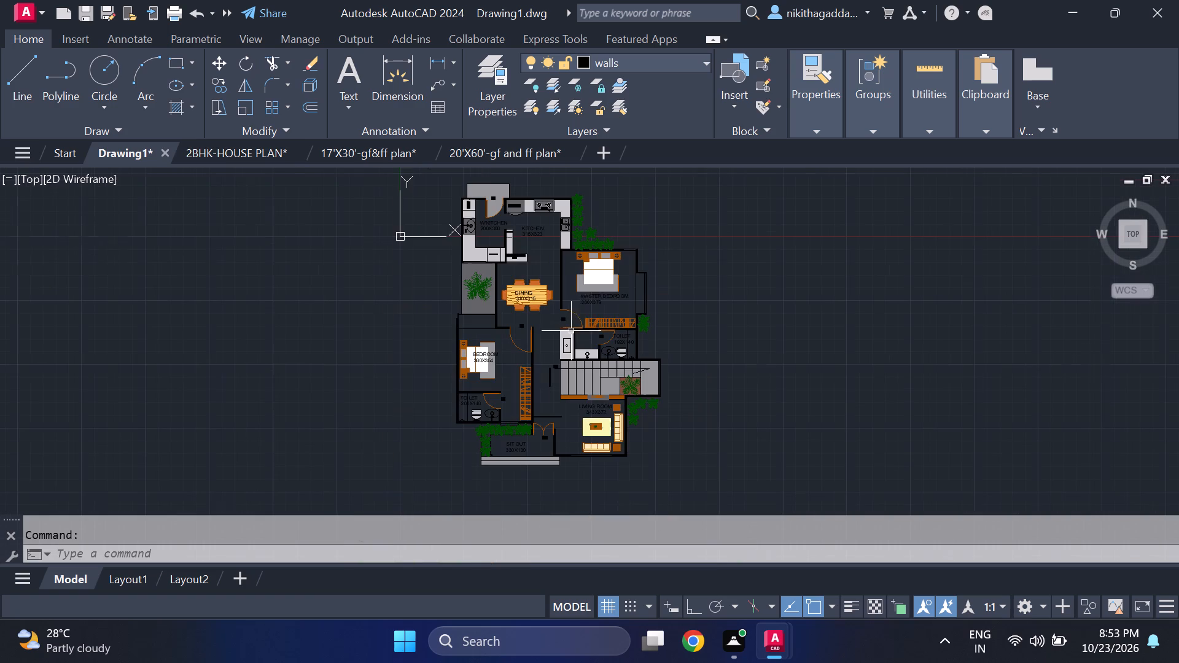
scroll(596, 300, up, 1)
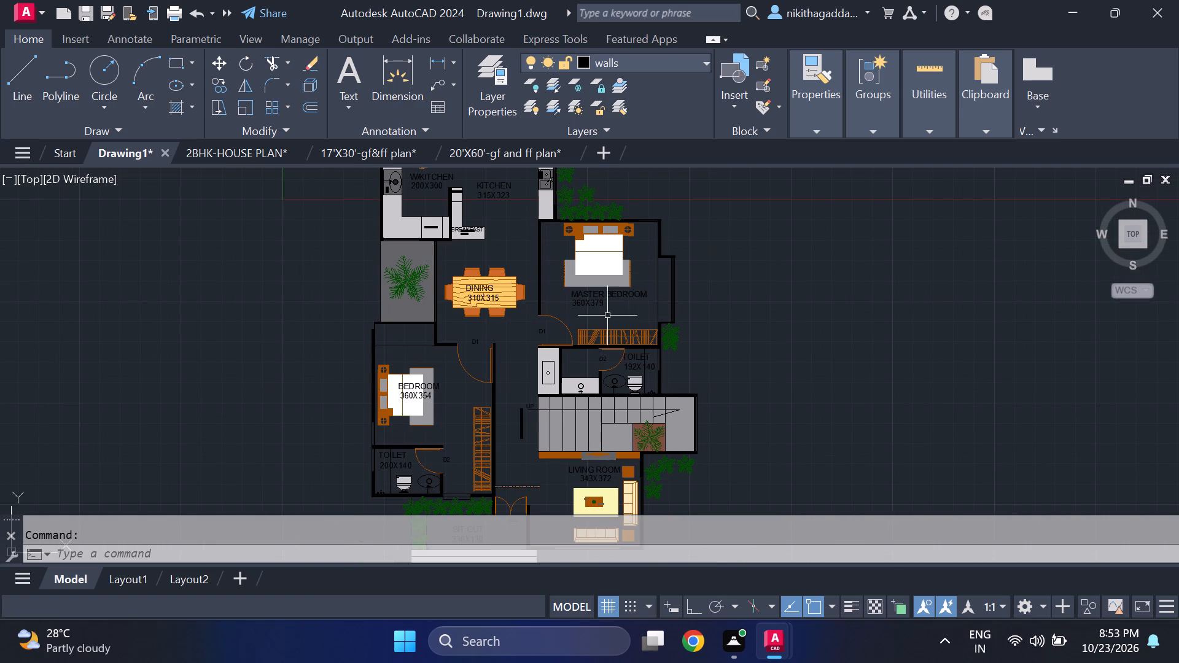
middle_drag(607, 316, 645, 355)
scroll(653, 339, up, 1)
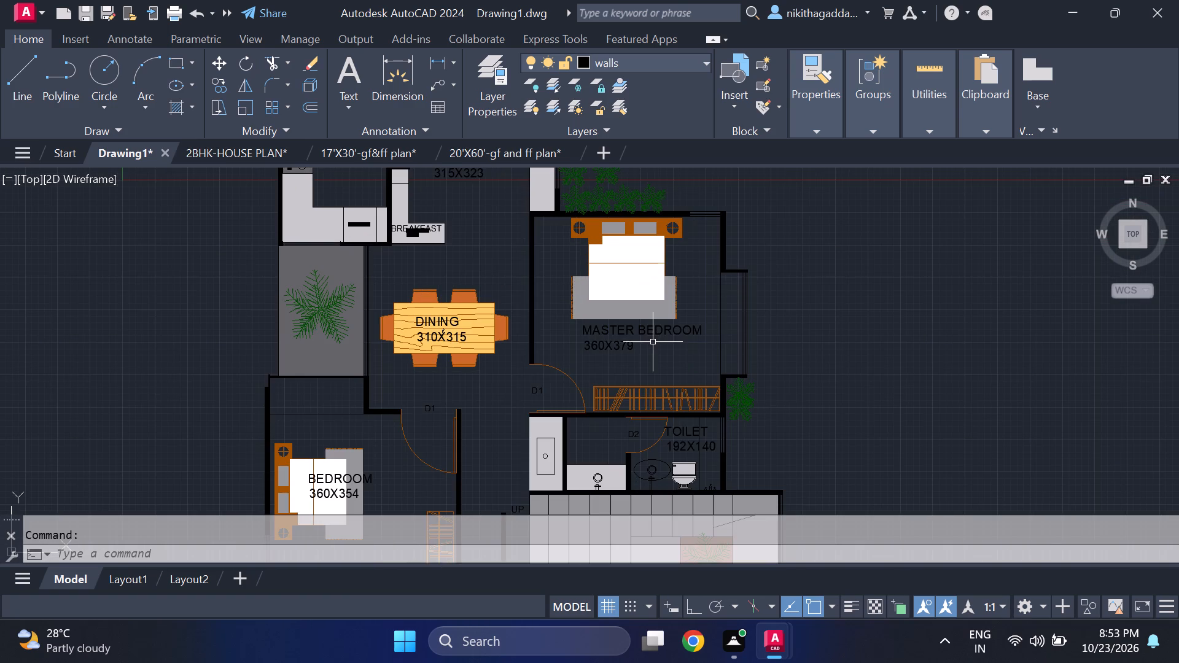
scroll(653, 340, down, 2)
scroll(653, 338, up, 2)
middle_drag(665, 349, 691, 332)
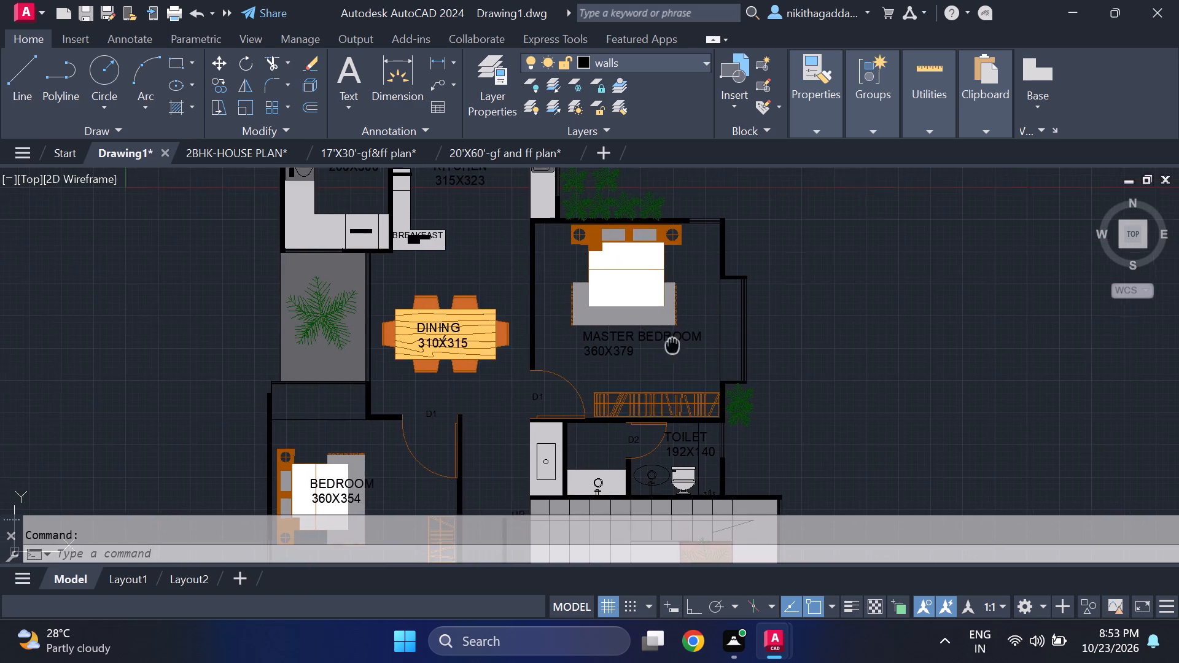
middle_drag(691, 332, 731, 297)
scroll(731, 297, up, 1)
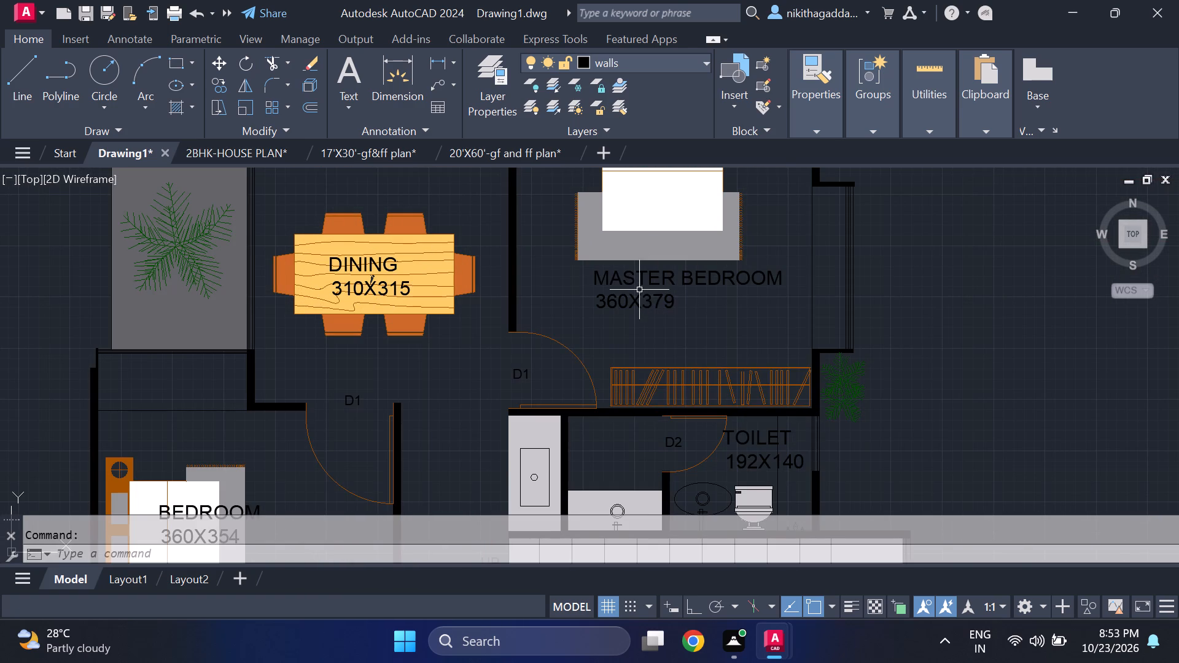
scroll(640, 290, up, 1)
scroll(639, 294, down, 3)
scroll(617, 335, up, 1)
middle_drag(617, 335, 658, 271)
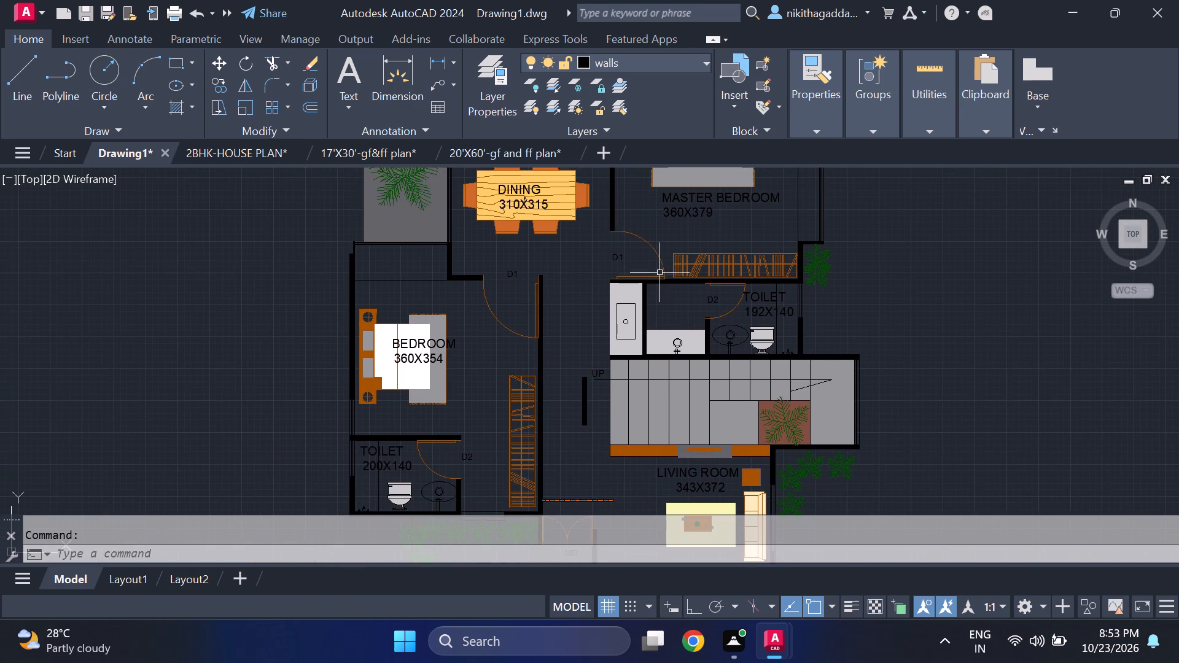
scroll(613, 357, up, 1)
scroll(613, 364, down, 2)
middle_drag(617, 381, 649, 327)
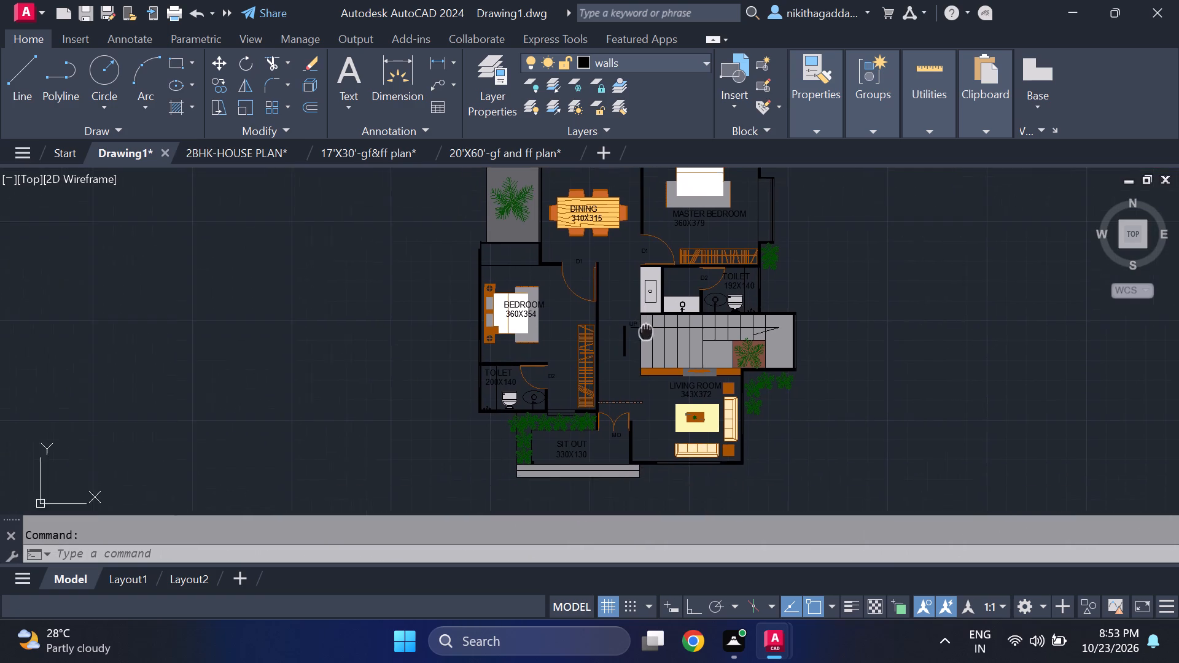
middle_drag(649, 327, 652, 324)
scroll(658, 328, up, 2)
middle_drag(611, 325, 661, 471)
middle_drag(610, 344, 625, 498)
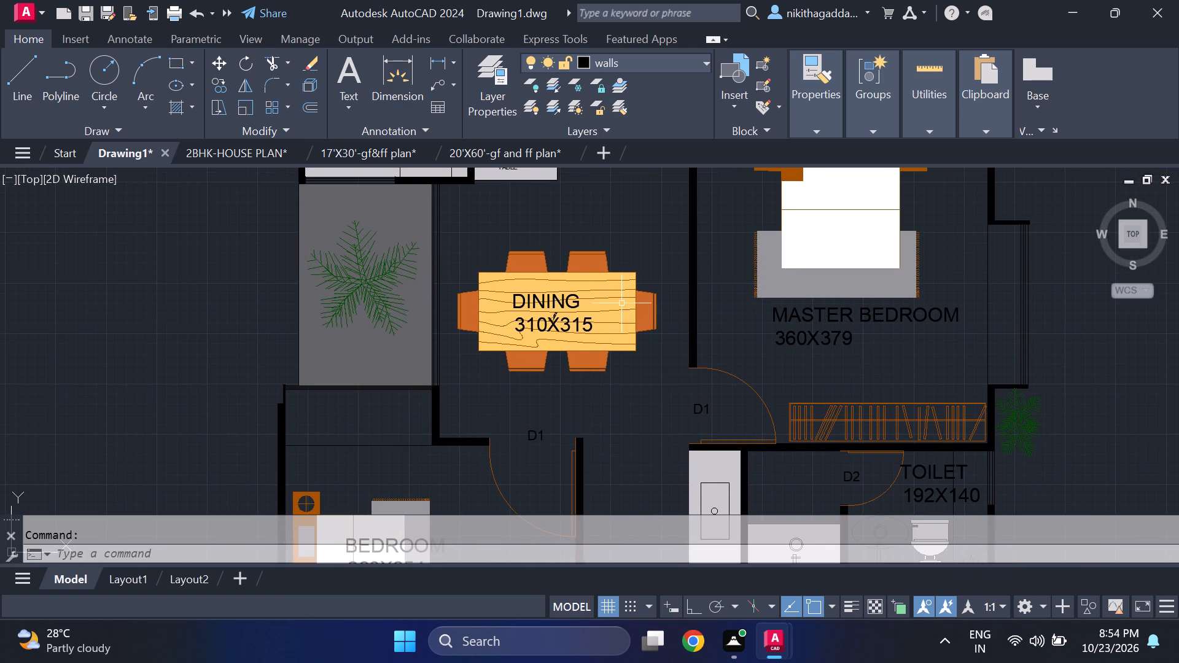
middle_drag(622, 302, 663, 462)
scroll(761, 411, up, 2)
scroll(665, 355, down, 2)
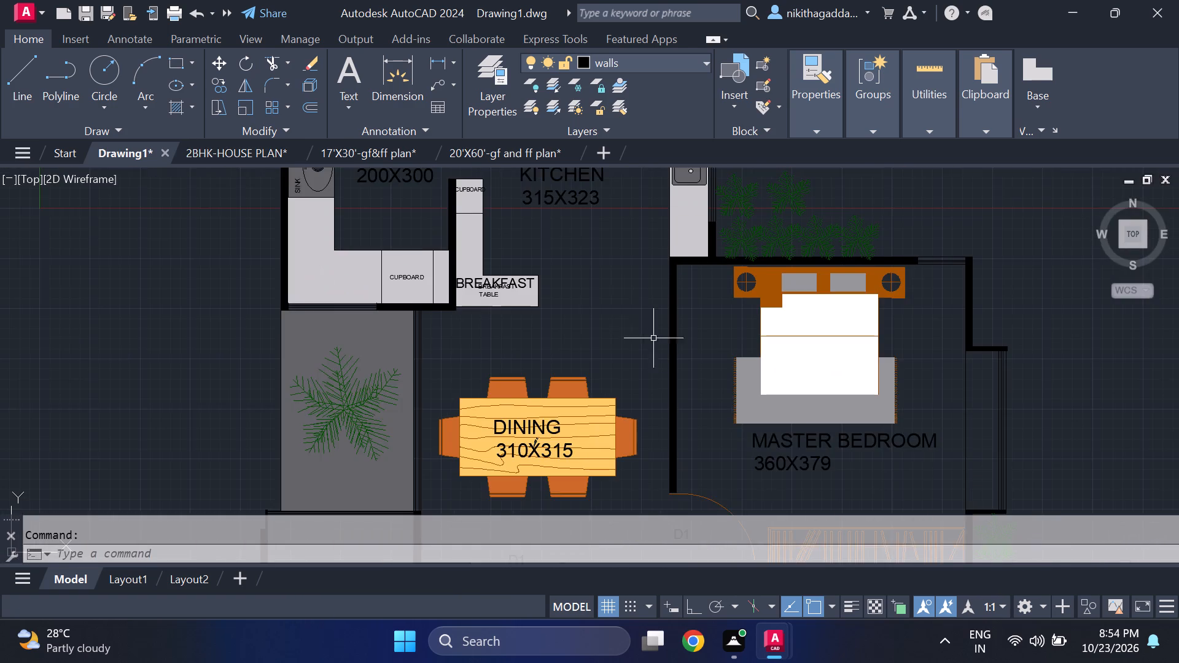
Erase the oversized BREAKFAST text overlapping the smaller BREAKFAST TABLE label on the kitchen counter.
middle_drag(618, 312, 626, 418)
scroll(532, 384, up, 2)
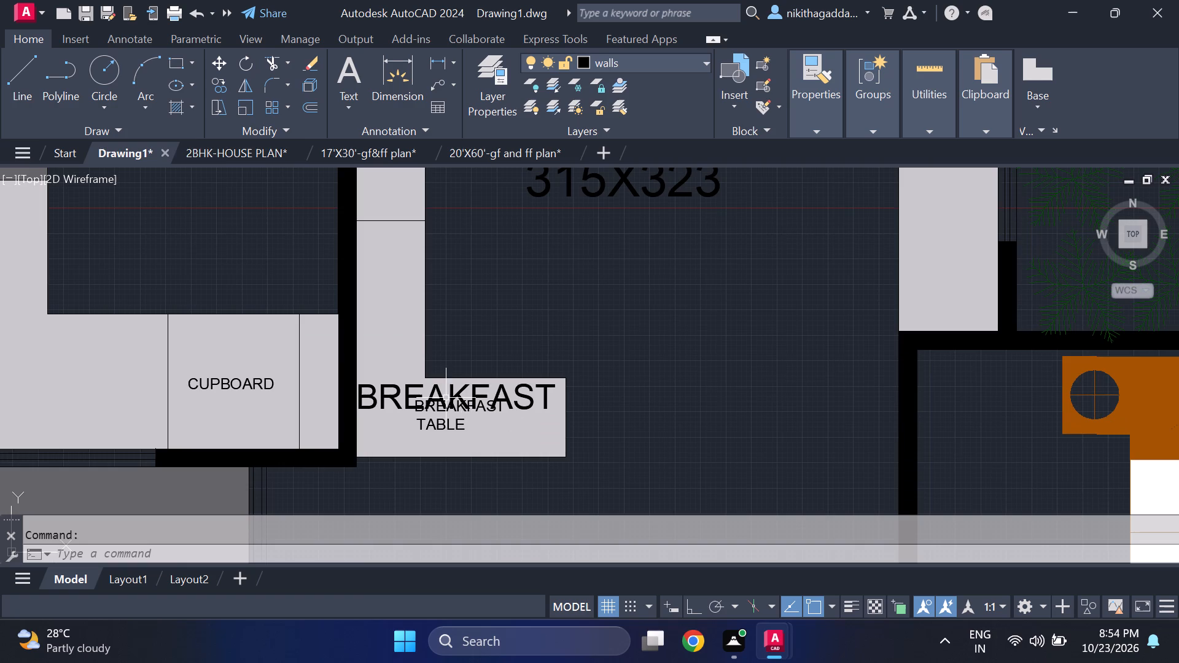
scroll(446, 397, up, 1)
scroll(457, 398, down, 3)
middle_drag(543, 336, 650, 380)
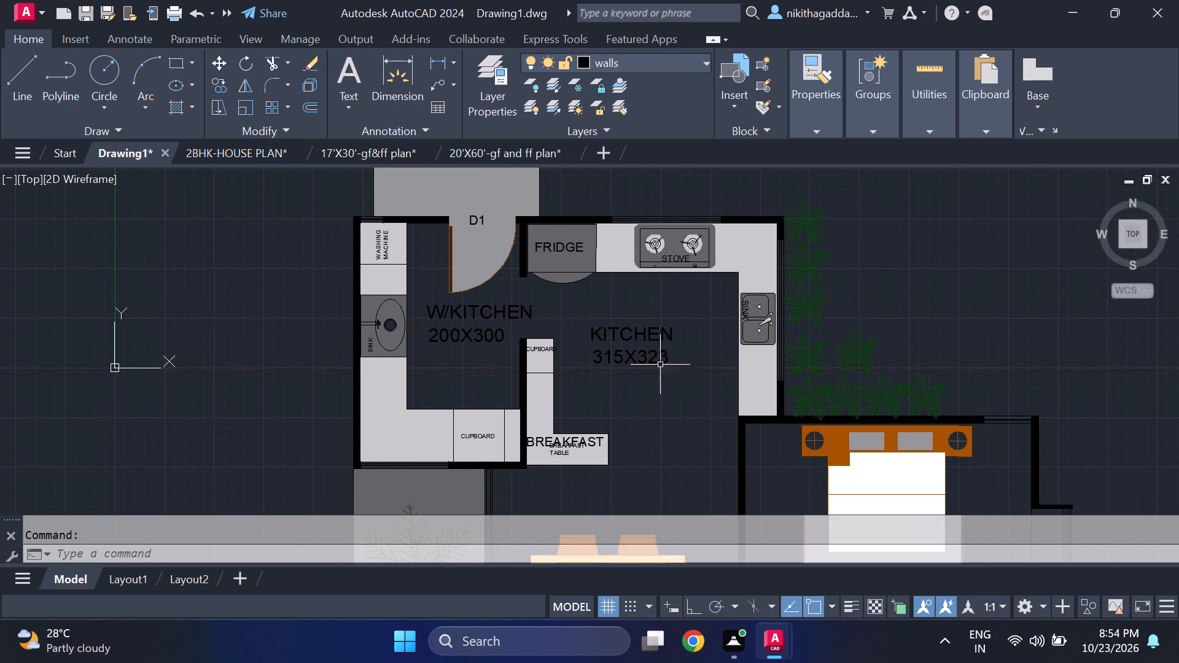
scroll(663, 279, up, 1)
middle_drag(667, 286, 739, 244)
middle_drag(675, 376, 695, 339)
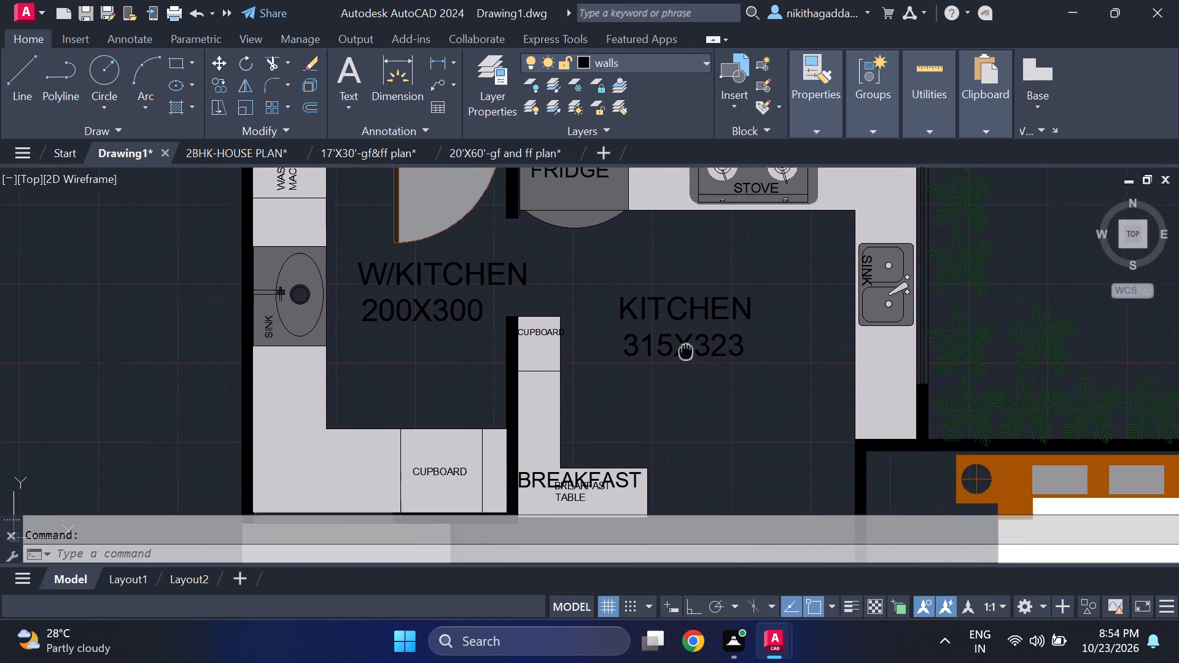
middle_drag(695, 339, 719, 285)
scroll(719, 285, up, 1)
middle_drag(592, 431, 678, 310)
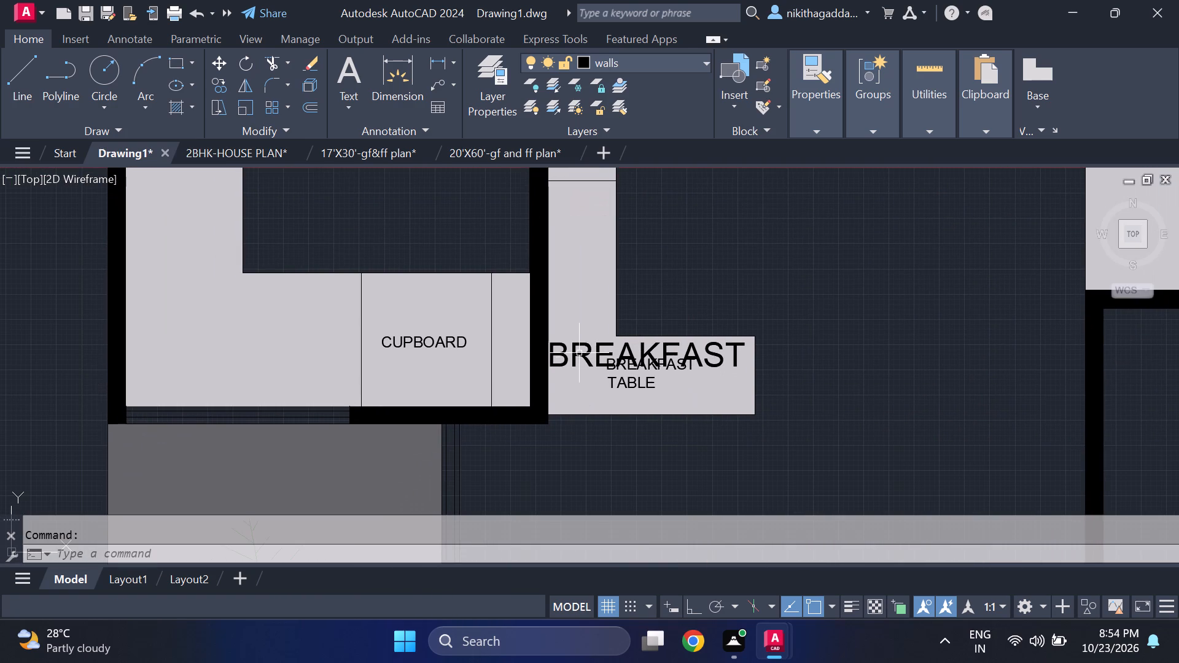
click(577, 354)
key(Delete)
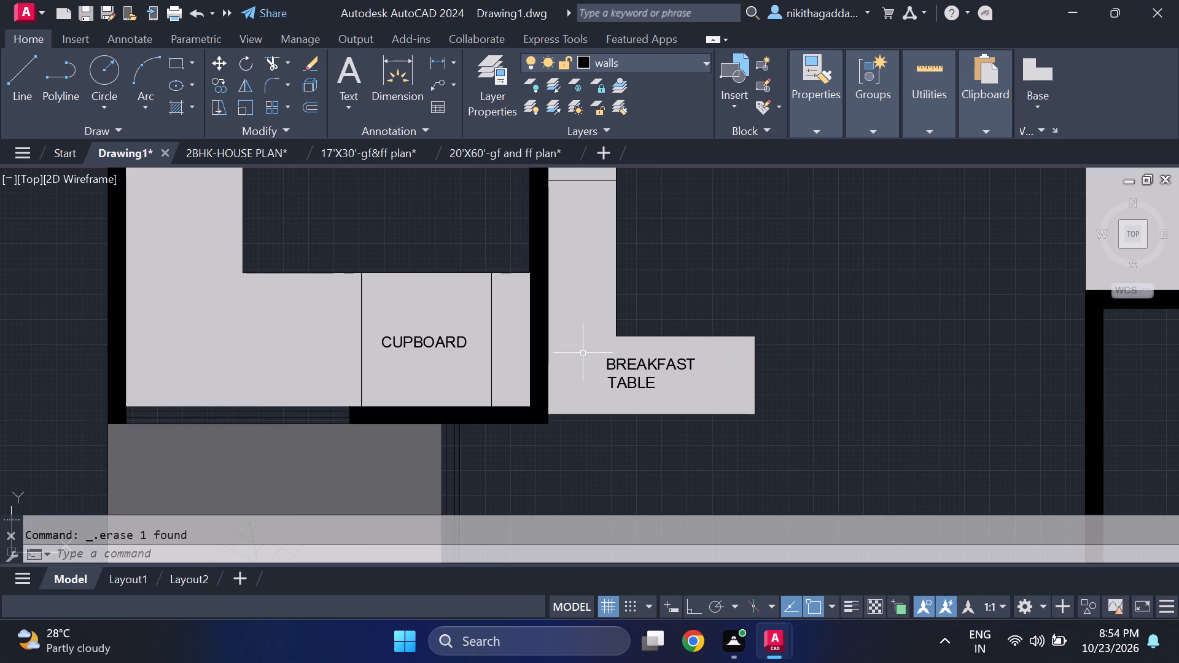
Inspect the work kitchen and kitchen labels, including the cupboards, sinks, fridge, stove and washing machine.
scroll(605, 347, down, 1)
middle_drag(599, 295, 625, 432)
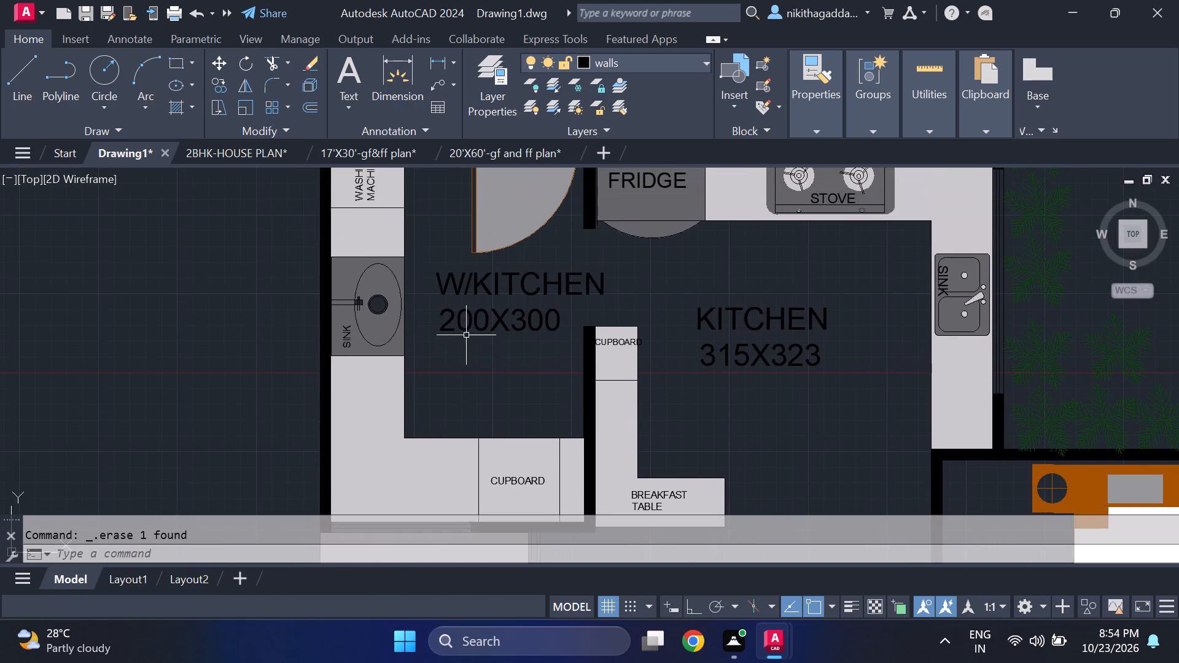
middle_drag(466, 335, 357, 485)
middle_drag(582, 400, 556, 328)
scroll(521, 268, up, 1)
scroll(817, 367, down, 1)
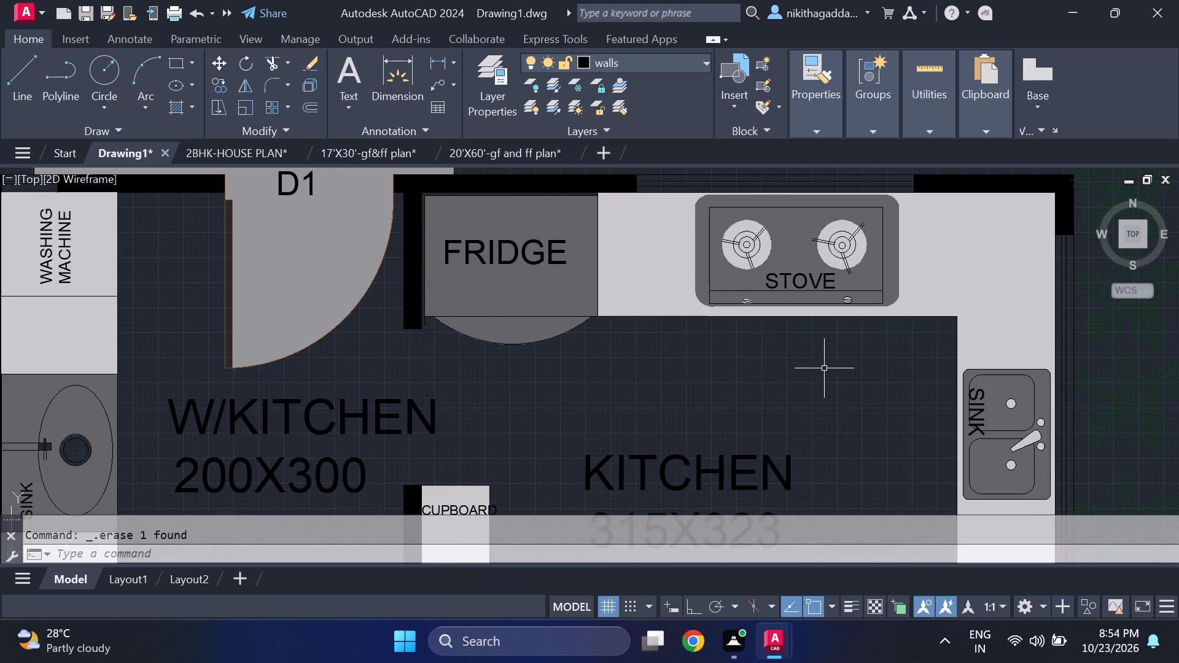
scroll(815, 366, down, 1)
middle_drag(914, 432, 761, 276)
scroll(855, 394, up, 1)
scroll(842, 370, down, 1)
middle_drag(865, 451, 855, 444)
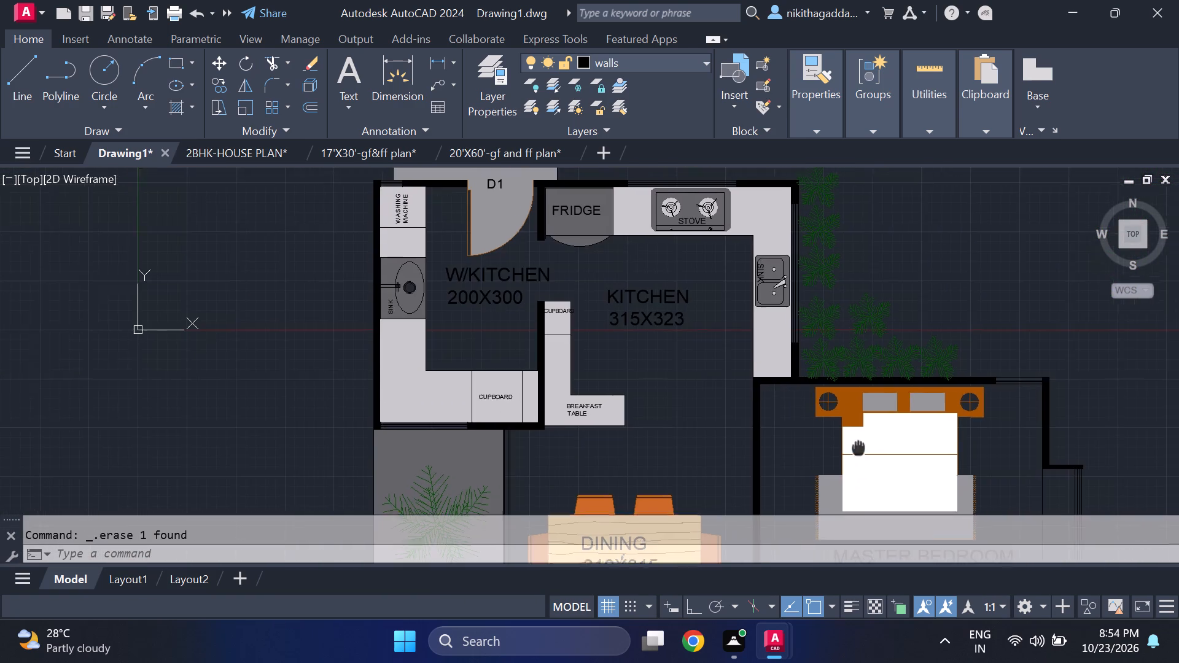
Inspect the rooms from the dining area and master bedroom through the staircase and passage to the living room and sit out.
middle_drag(855, 444, 719, 234)
scroll(752, 279, up, 2)
scroll(759, 284, down, 2)
middle_drag(765, 280, 766, 295)
middle_drag(759, 284, 757, 279)
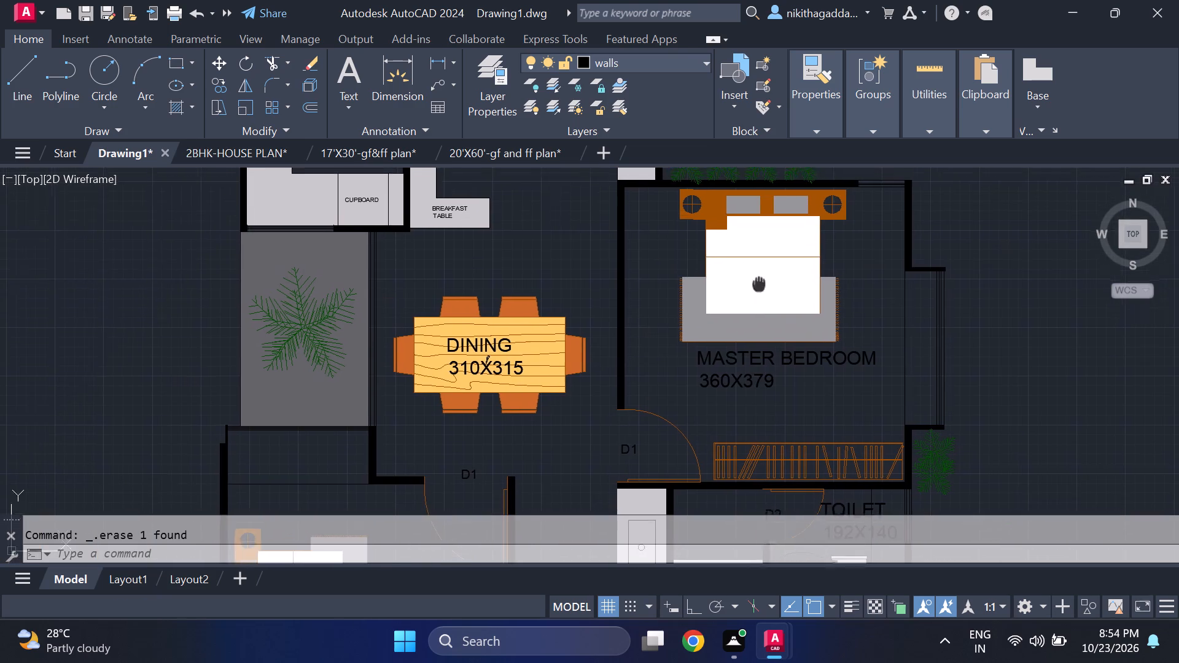
middle_drag(757, 279, 751, 241)
scroll(760, 280, down, 1)
scroll(809, 343, up, 2)
middle_drag(815, 356, 801, 243)
middle_click(800, 235)
scroll(804, 236, down, 2)
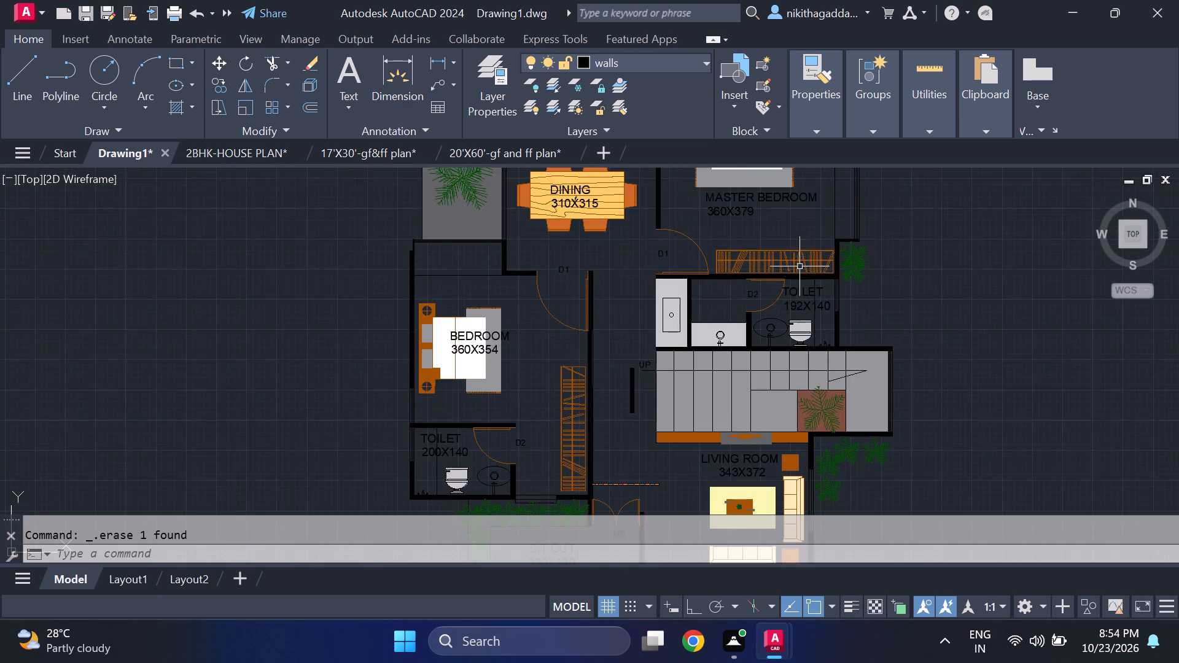
scroll(781, 282, up, 2)
middle_drag(779, 354, 817, 202)
scroll(799, 232, down, 1)
scroll(741, 257, up, 1)
middle_drag(741, 257, 742, 265)
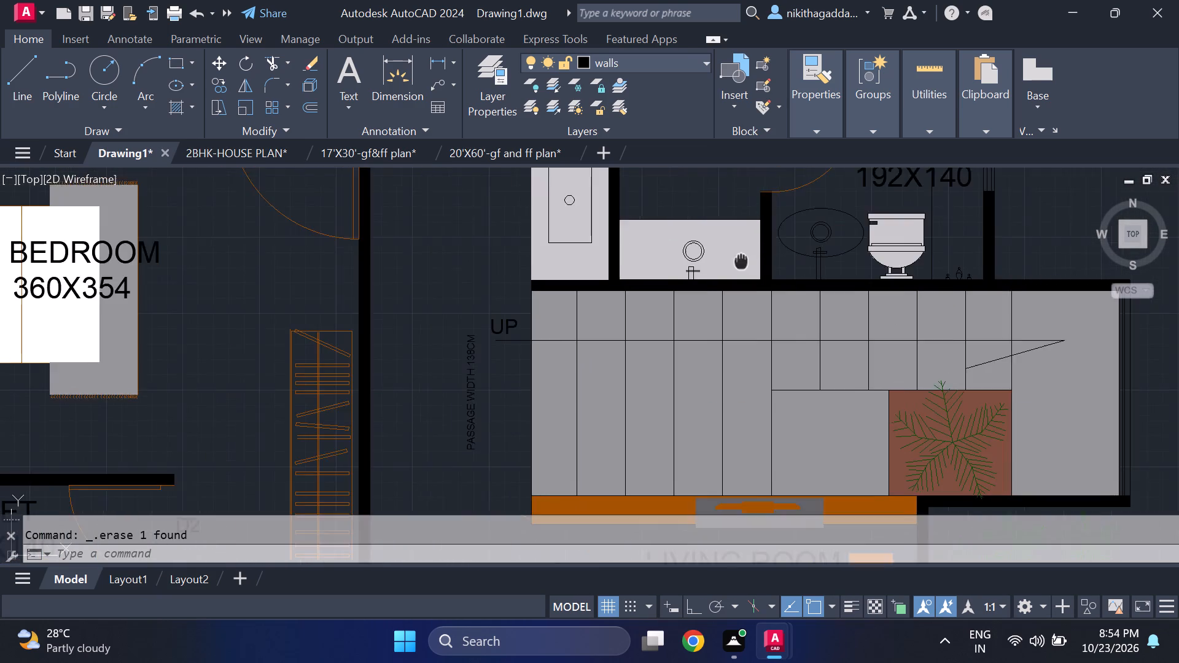
middle_drag(742, 265, 744, 246)
scroll(745, 245, down, 2)
scroll(742, 272, up, 1)
middle_drag(728, 338, 780, 189)
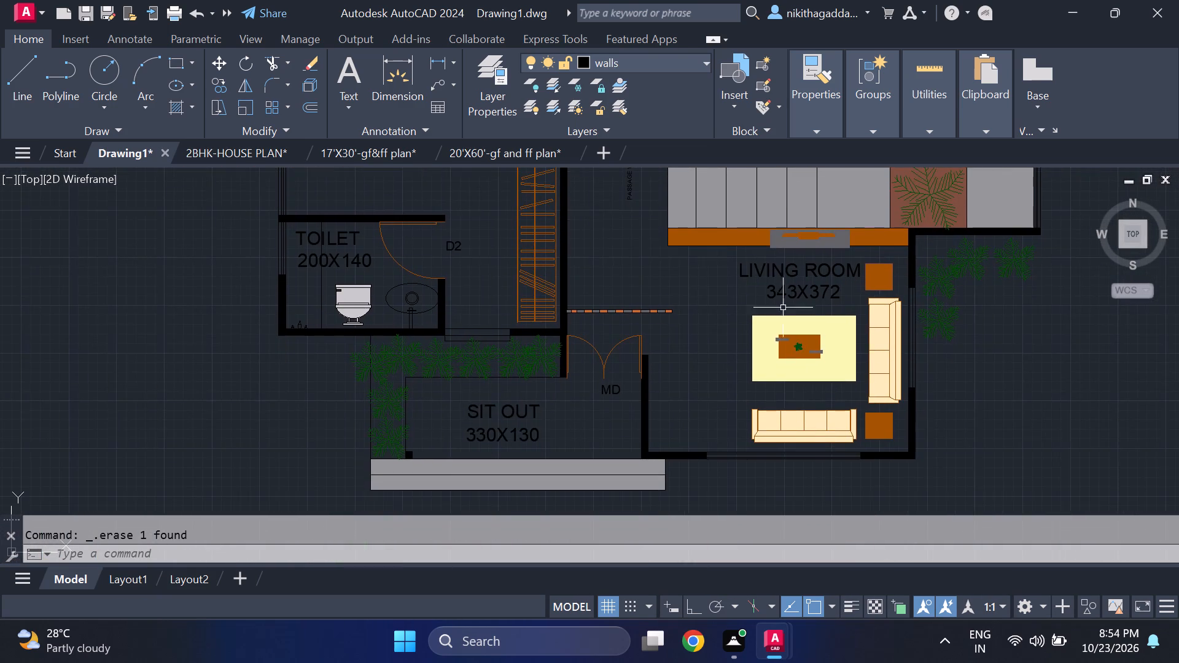
scroll(797, 362, up, 1)
middle_drag(792, 361, 750, 339)
scroll(730, 331, down, 1)
middle_drag(490, 280, 594, 339)
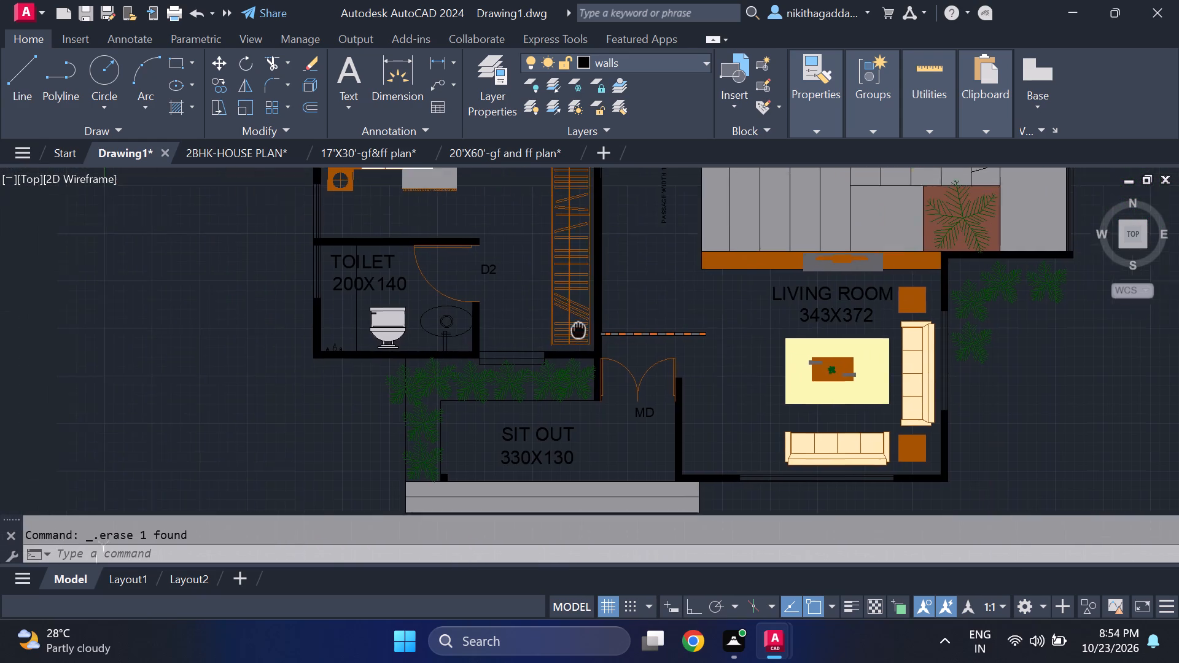
middle_drag(594, 339, 682, 413)
middle_drag(609, 371, 610, 394)
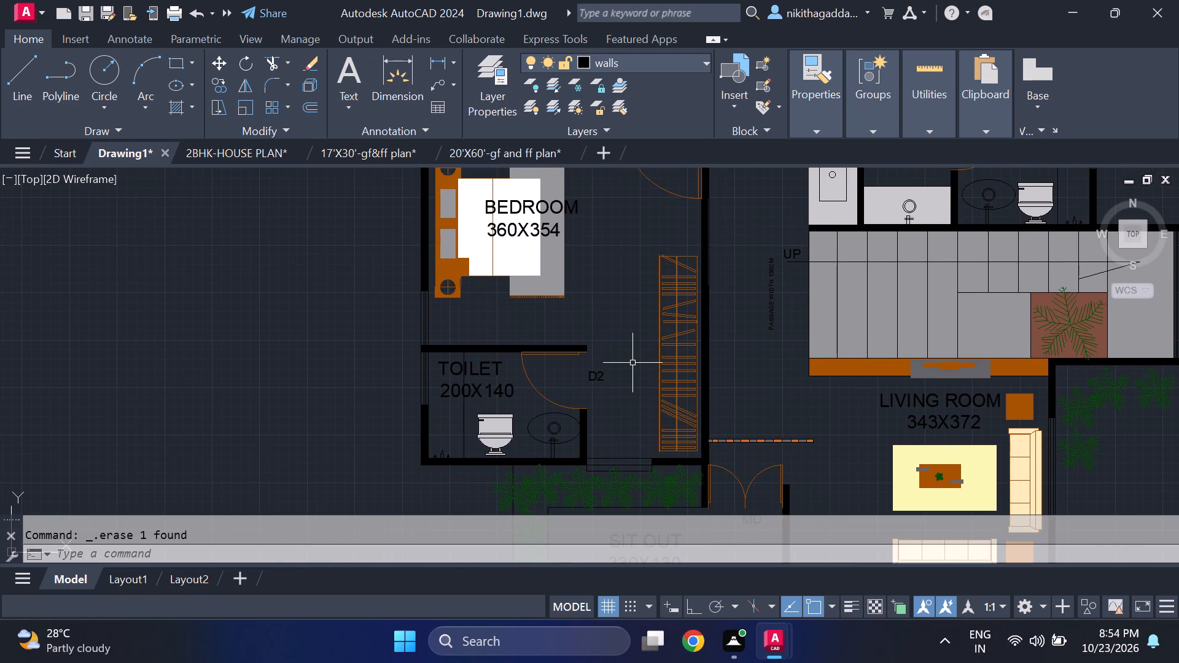
Review the overall floor plan and recheck the kitchen area for leftover or missing labels.
scroll(653, 317, down, 3)
scroll(647, 303, up, 2)
middle_drag(647, 303, 566, 473)
scroll(570, 454, down, 4)
scroll(602, 348, up, 2)
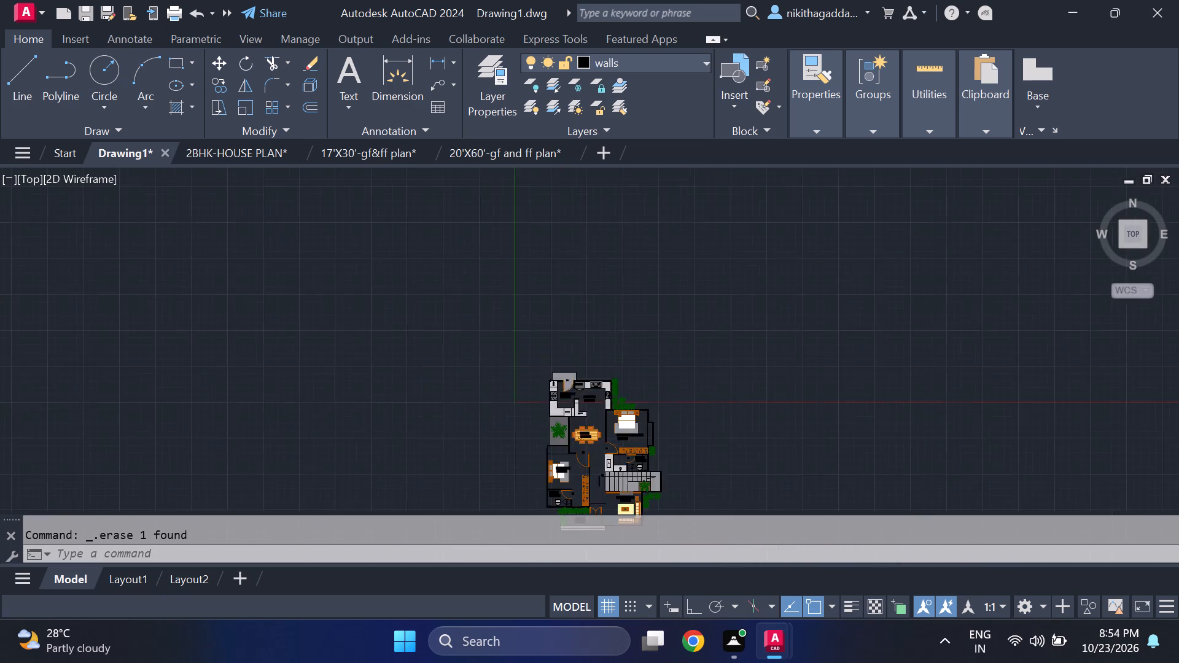
scroll(602, 348, up, 1)
middle_drag(602, 470, 640, 306)
scroll(636, 304, up, 2)
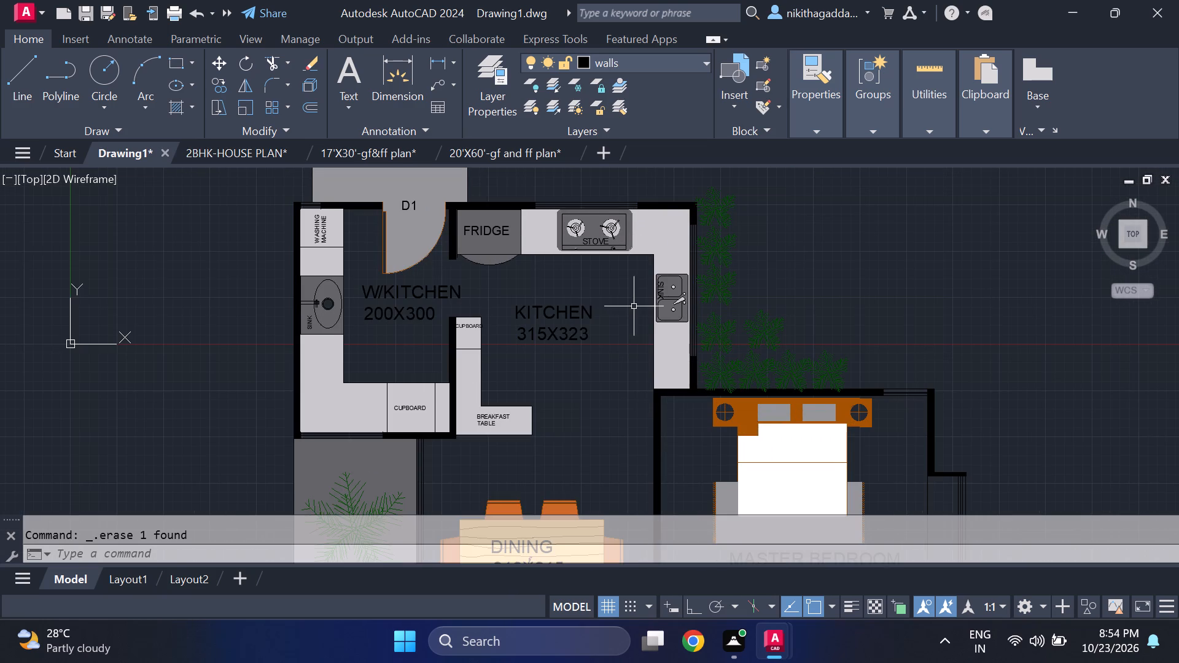
Review the plan from the kitchens through the dining area, master bedroom, staircase and bedroom to the living room.
middle_drag(549, 392, 535, 359)
scroll(540, 344, down, 1)
middle_drag(574, 429, 562, 410)
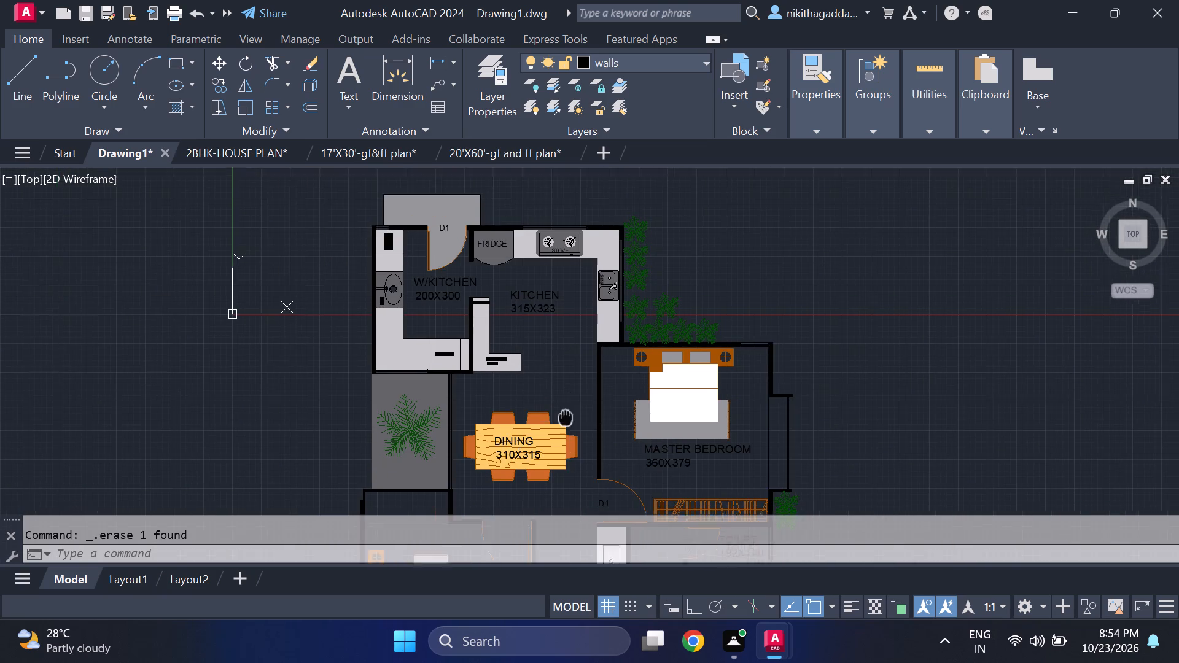
middle_drag(562, 410, 555, 324)
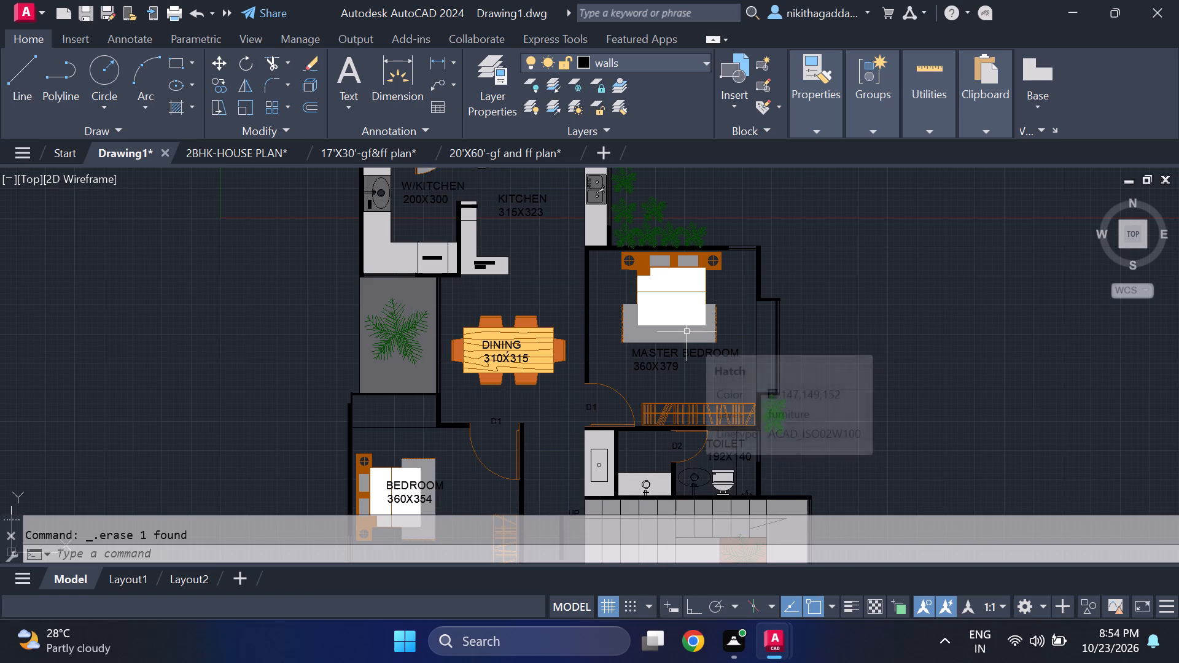
middle_drag(688, 328, 688, 323)
middle_drag(688, 321, 691, 315)
middle_drag(697, 306, 701, 297)
scroll(685, 307, down, 1)
middle_drag(613, 381, 607, 372)
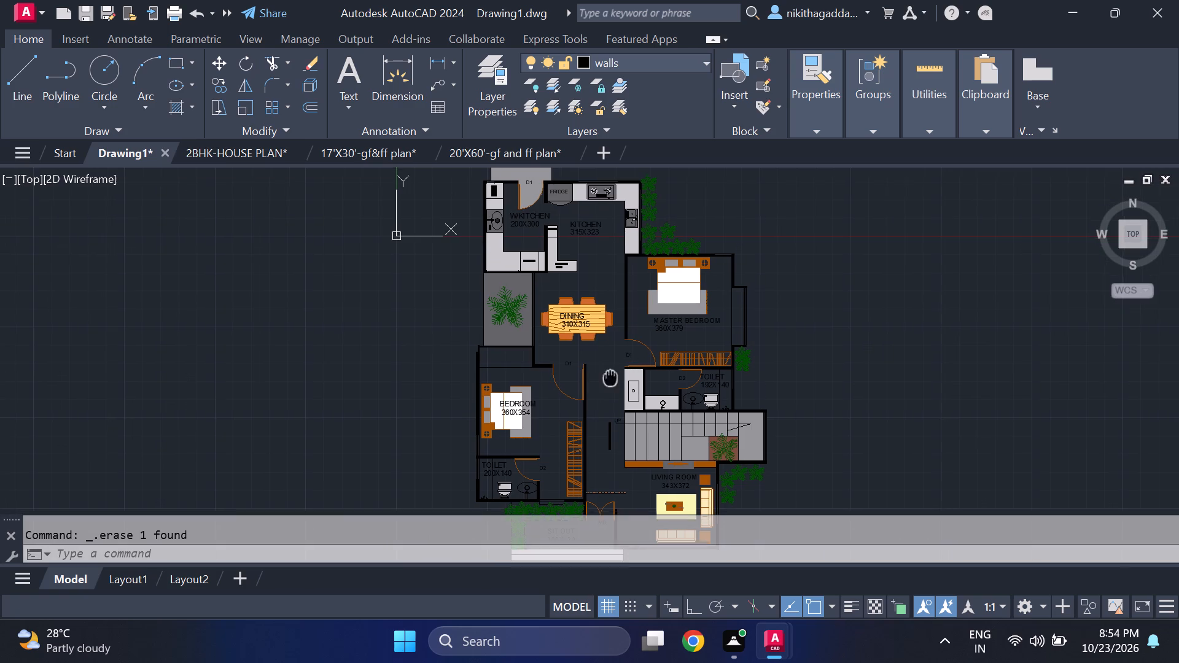
middle_drag(607, 372, 640, 317)
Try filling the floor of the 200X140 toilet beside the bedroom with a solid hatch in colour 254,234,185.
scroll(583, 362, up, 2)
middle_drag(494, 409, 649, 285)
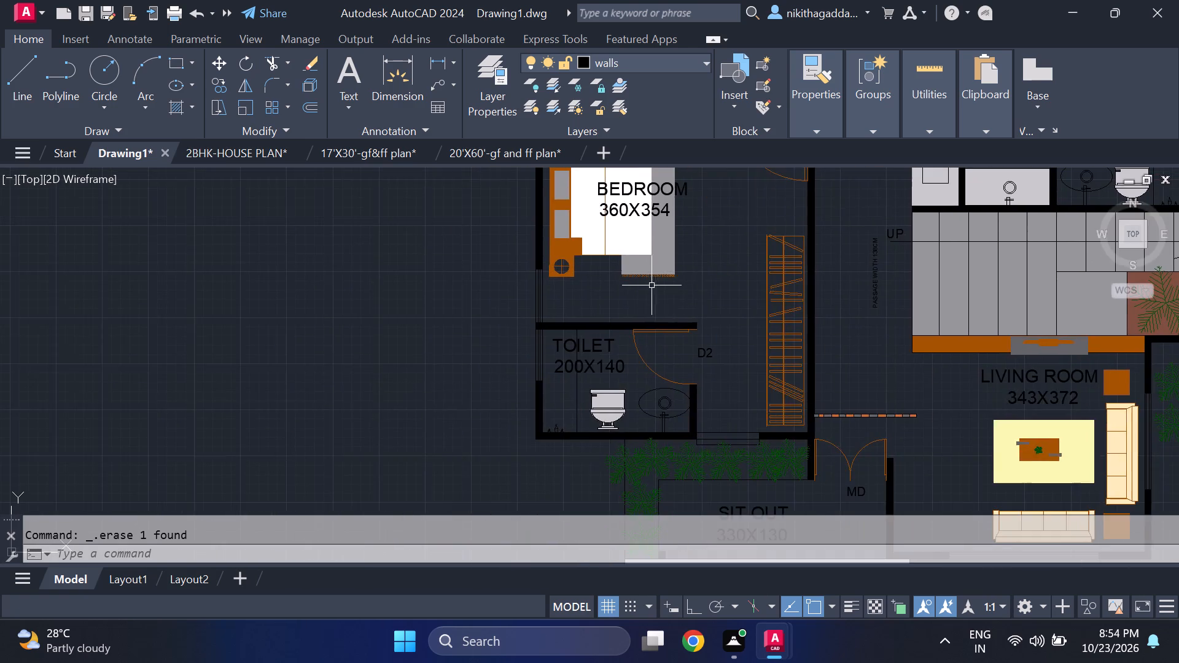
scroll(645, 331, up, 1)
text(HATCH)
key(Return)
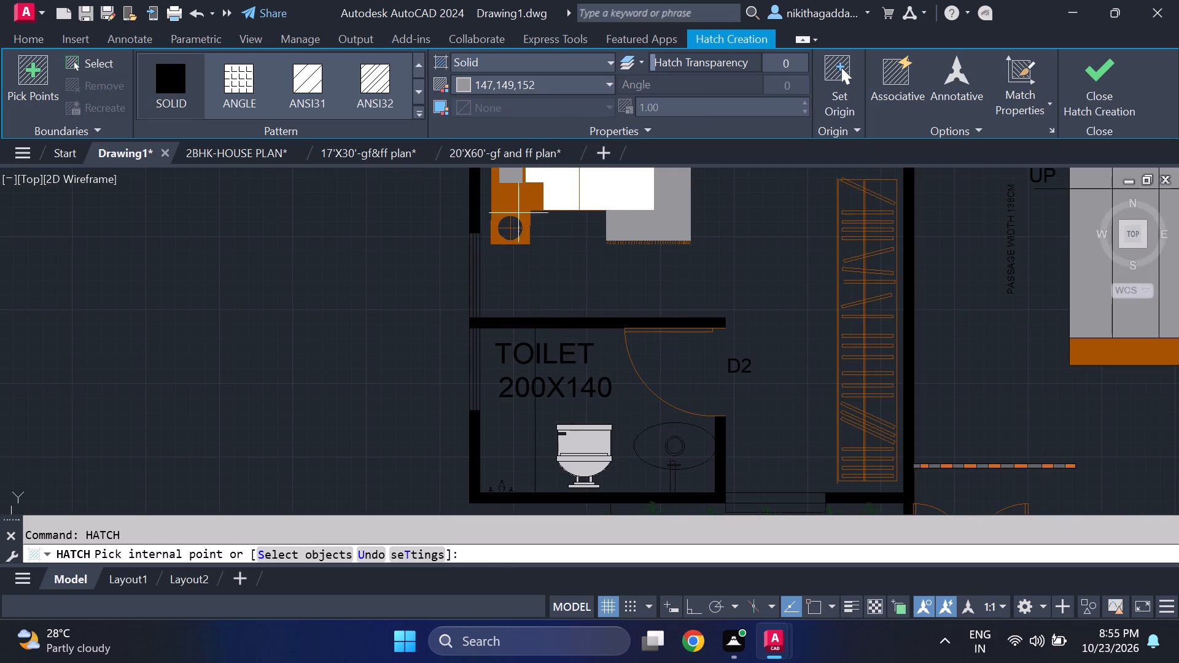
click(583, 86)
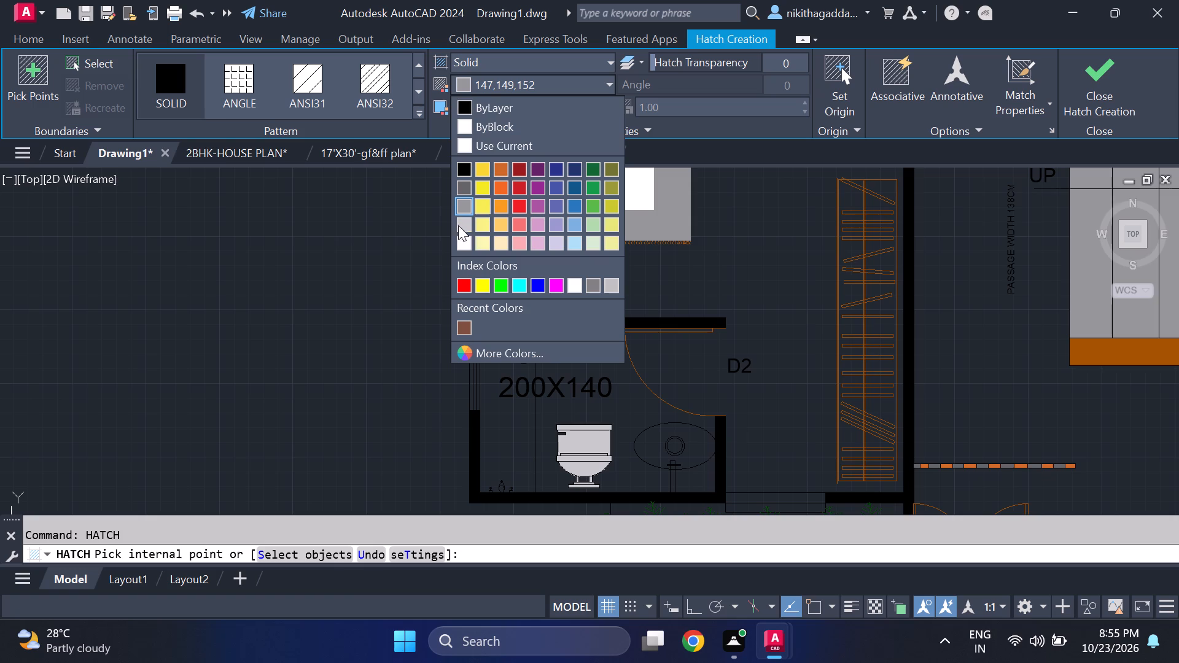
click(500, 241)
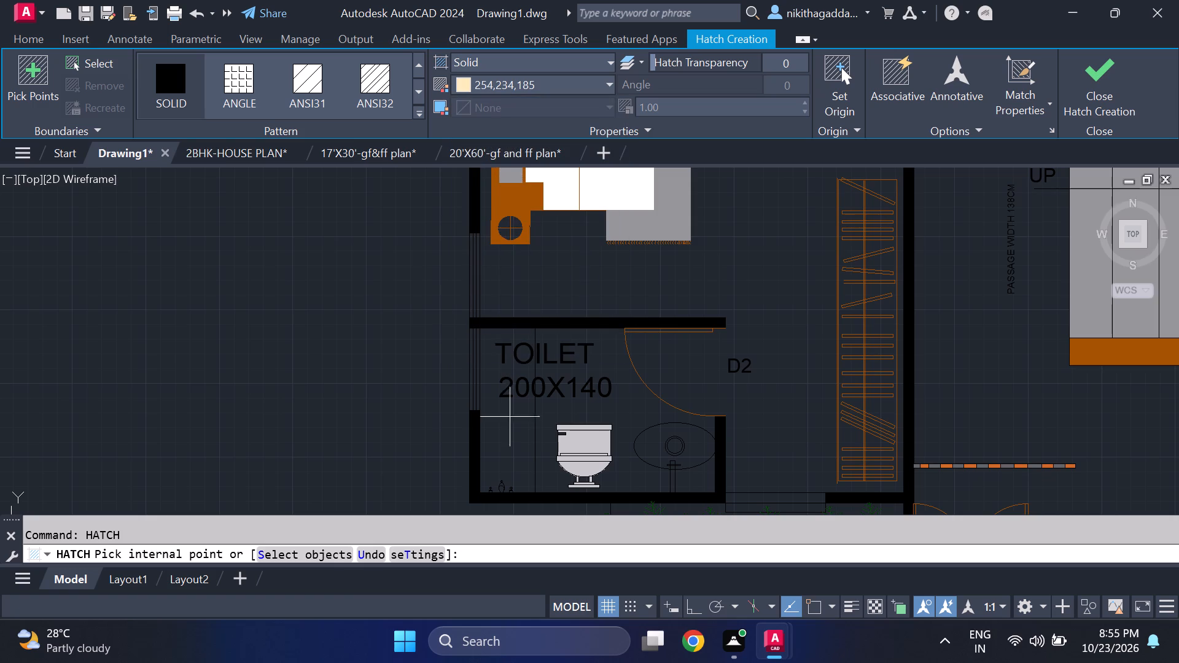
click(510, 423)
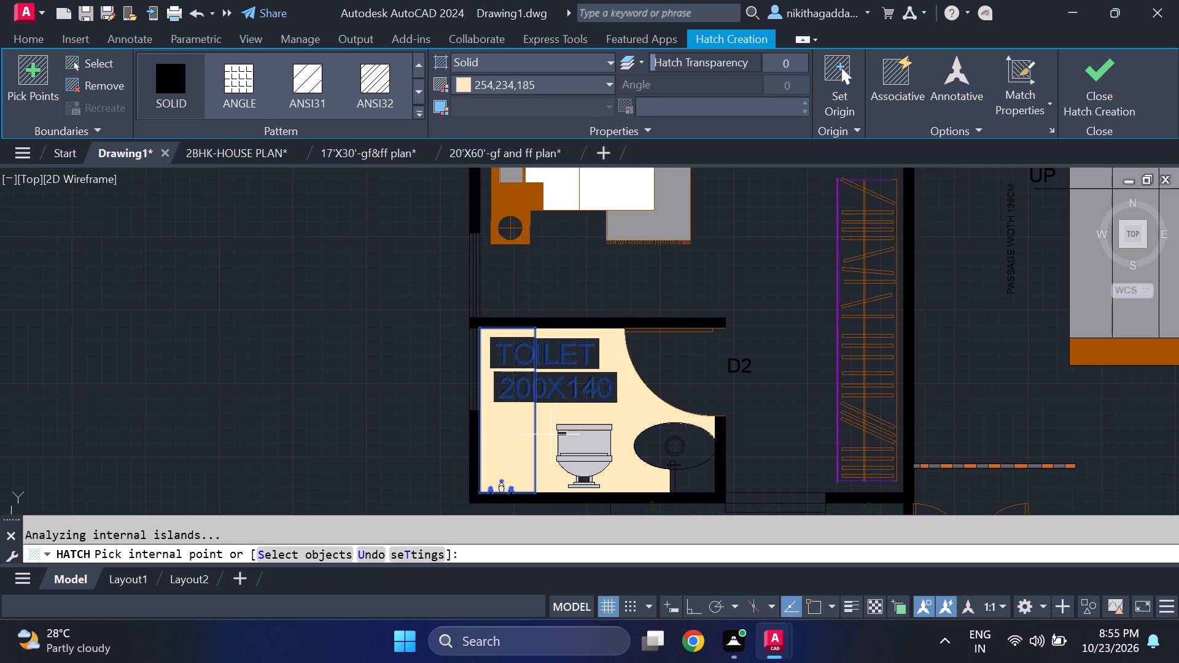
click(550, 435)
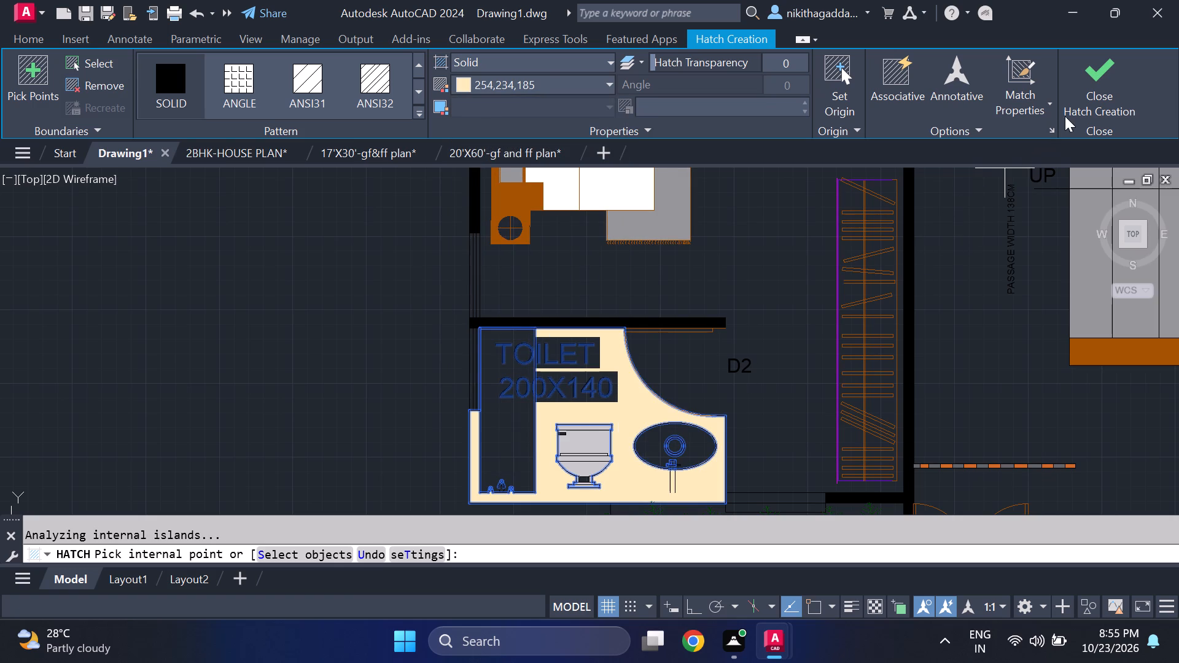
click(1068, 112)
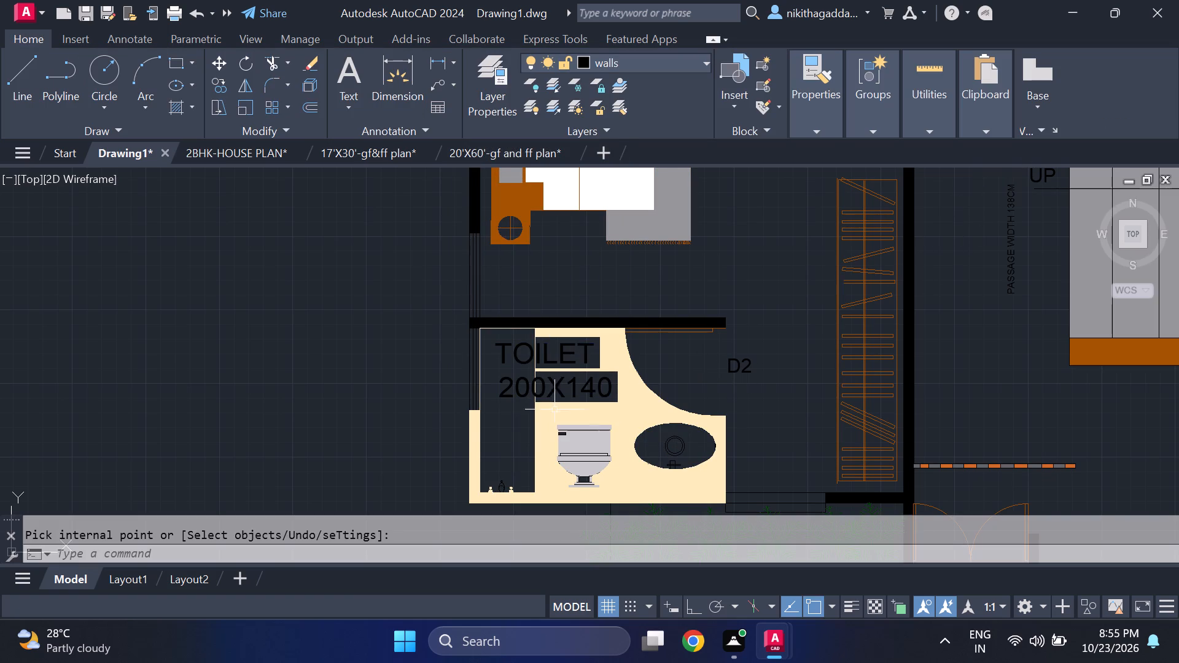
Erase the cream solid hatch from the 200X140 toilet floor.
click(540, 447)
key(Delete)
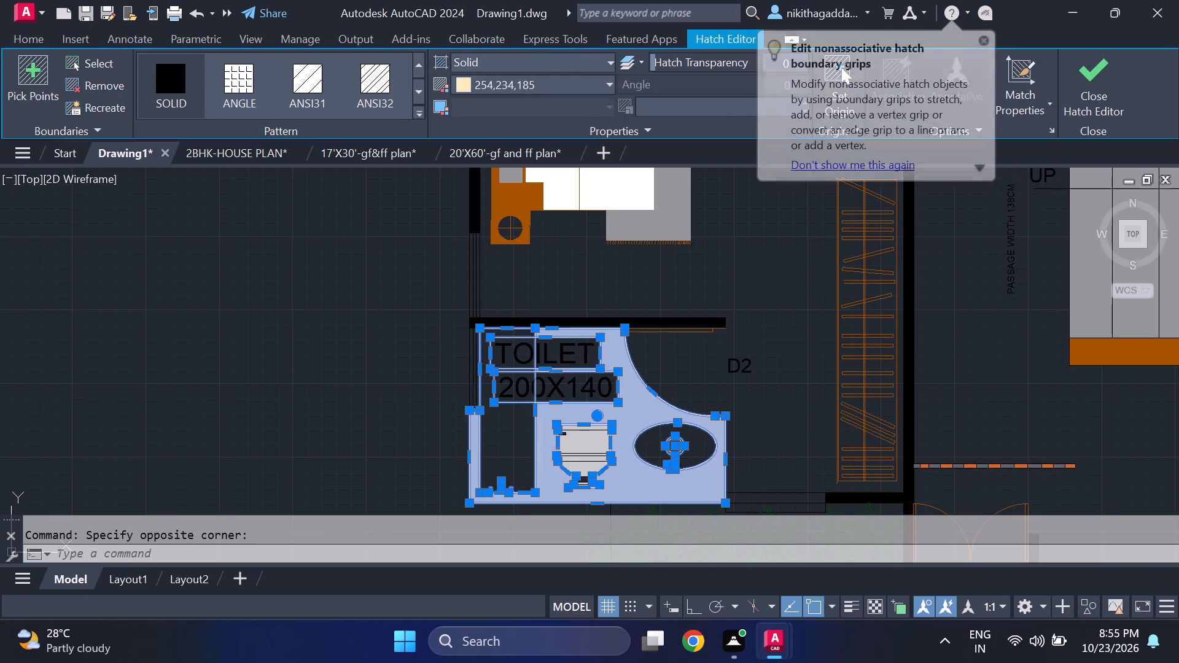
Add the single-line title GROUND FLOOR PLAN below the sit out steps, with a rotation angle of 0.
scroll(566, 484, down, 4)
middle_drag(621, 425, 550, 280)
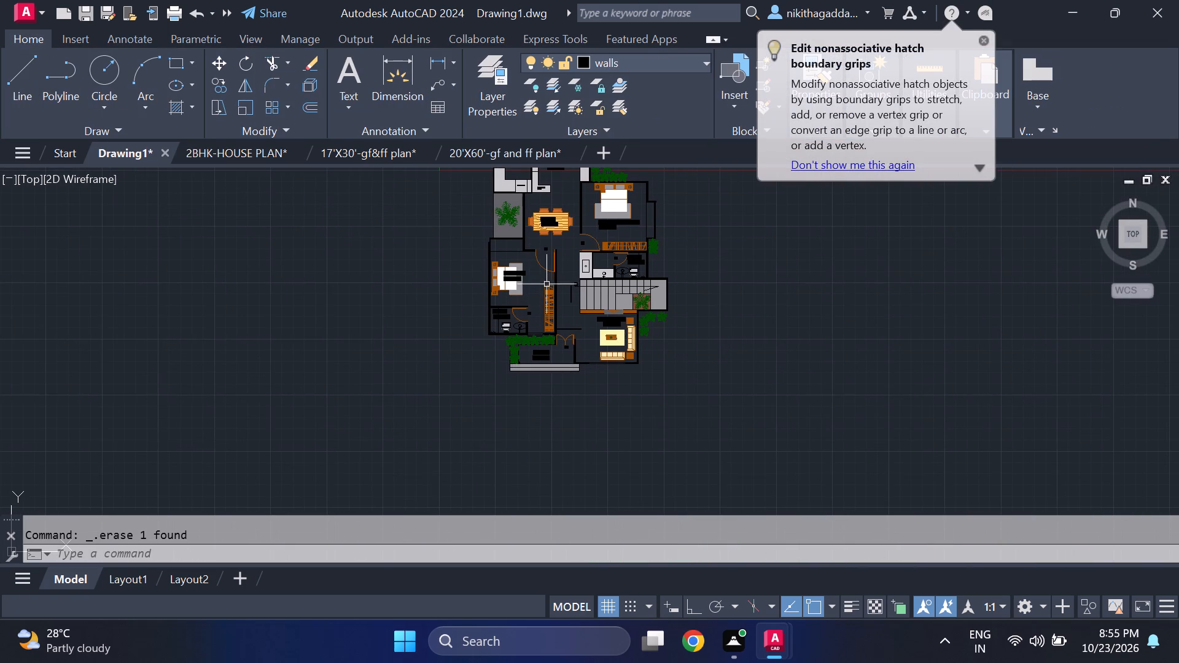
scroll(559, 320, up, 2)
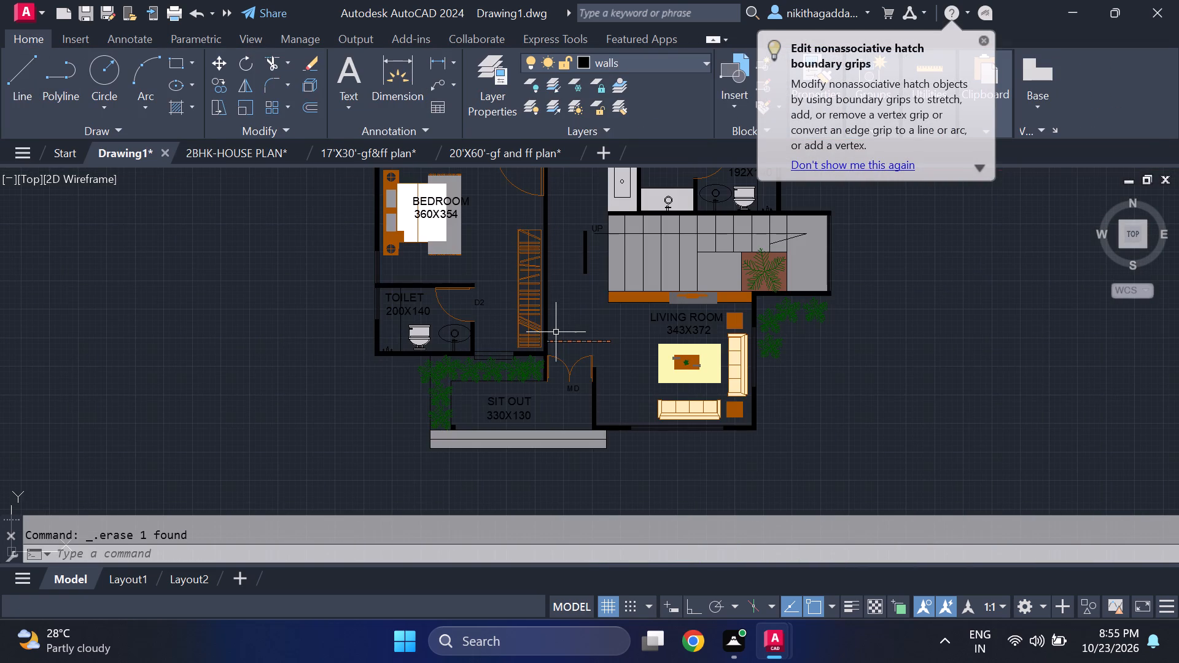
text(DT)
key(Return)
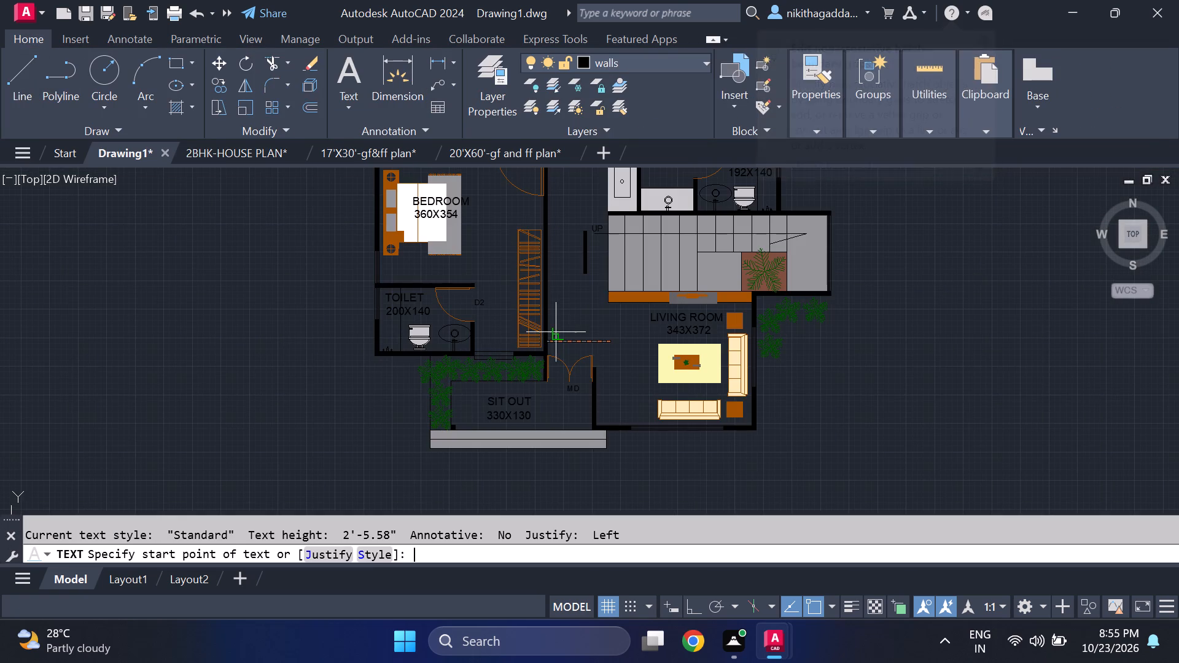
middle_drag(547, 358, 575, 237)
scroll(566, 230, up, 1)
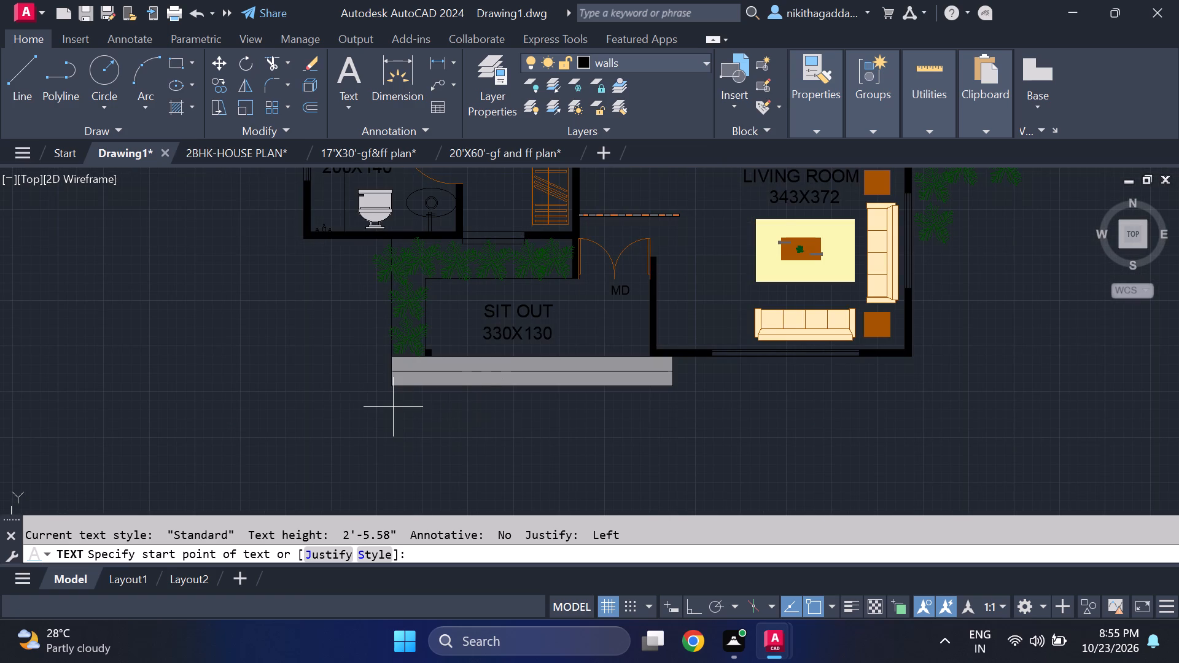
click(393, 407)
click(391, 436)
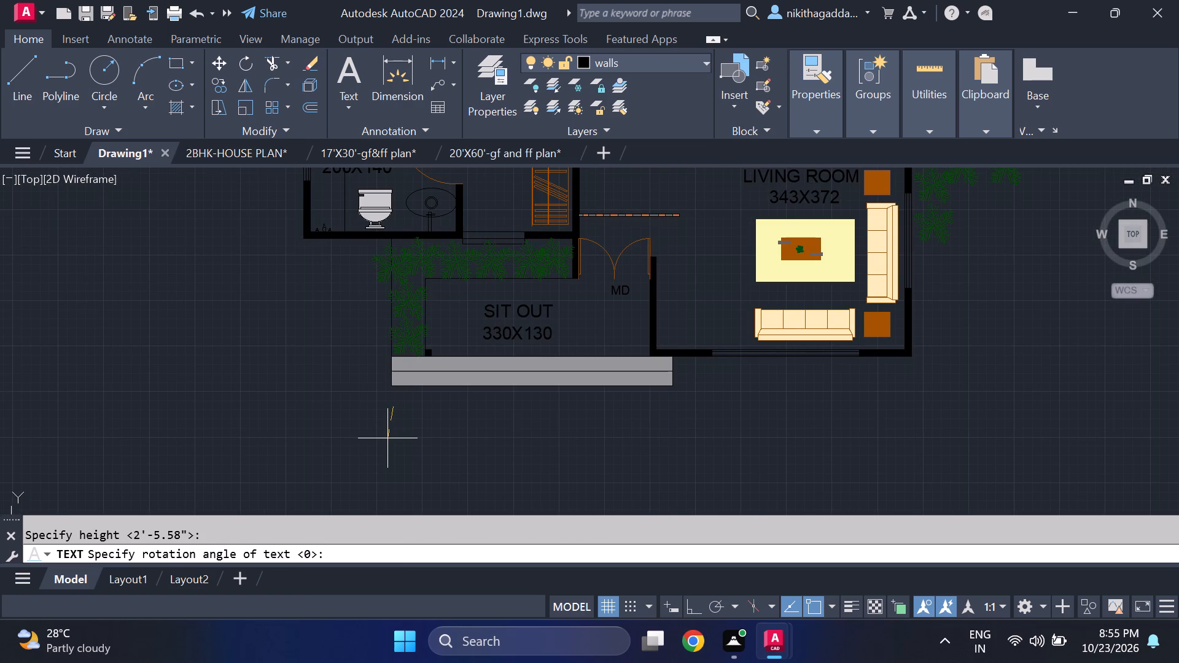
key(0)
key(Return)
text(GR)
text(OUND FLOOR)
key(space)
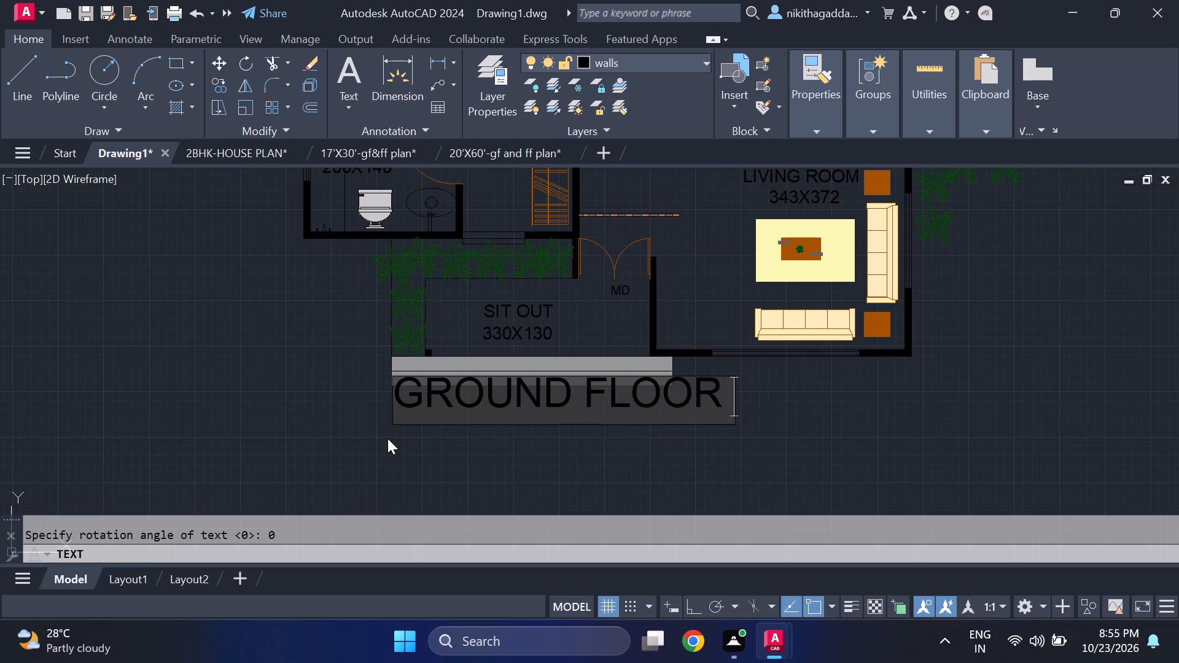
text(PLAN)
key(Return)
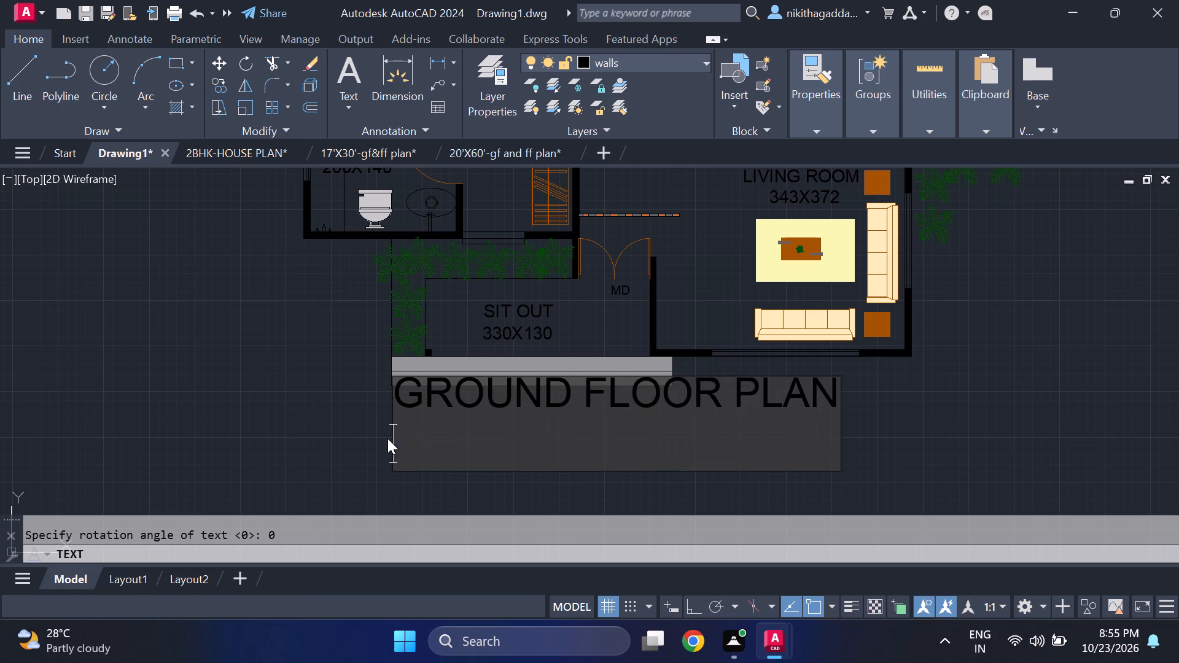
key(Return)
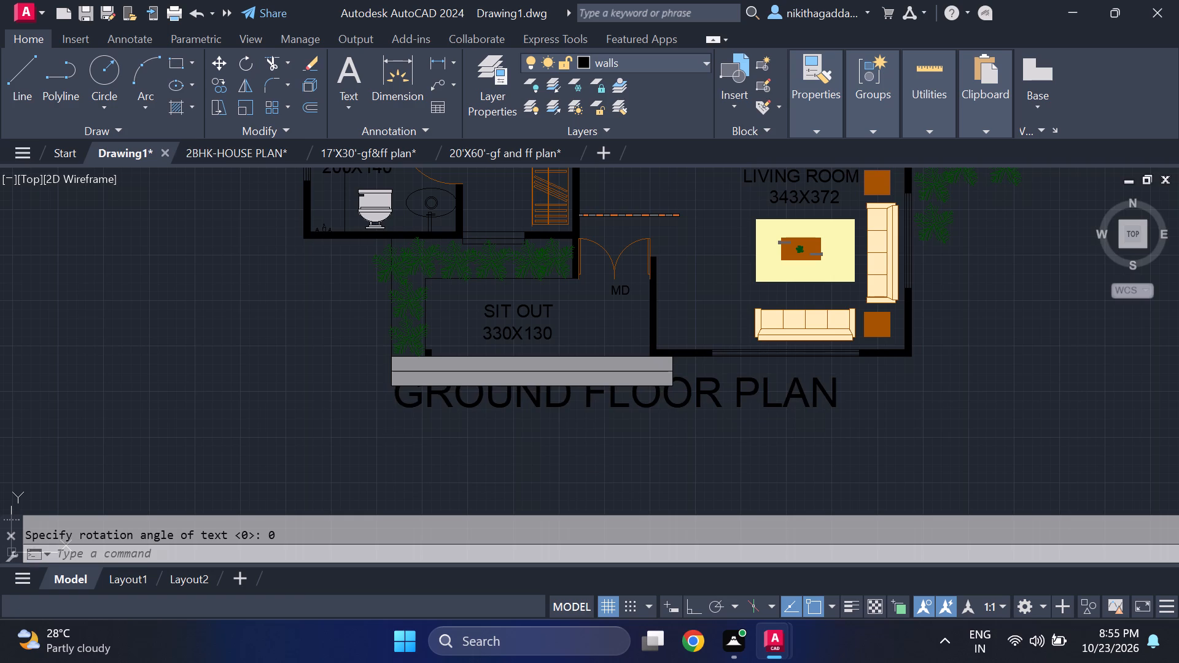
Move the GROUND FLOOR PLAN title down and slightly left so it clears the sit out steps.
click(408, 409)
key(m)
key(Return)
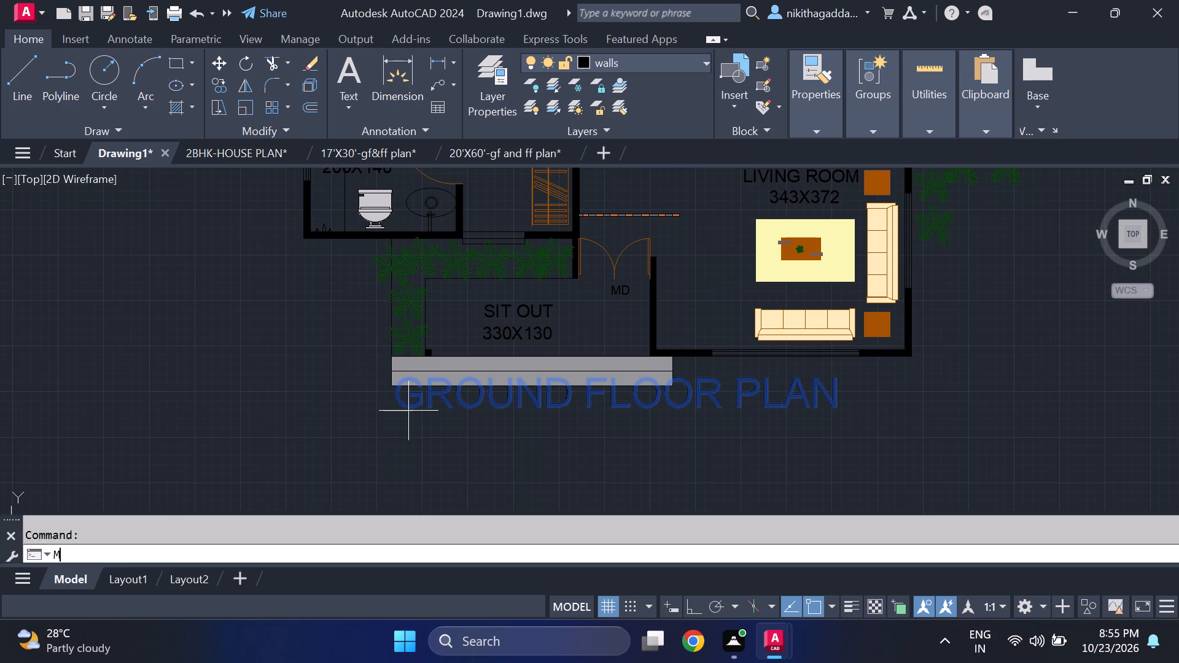
click(410, 422)
click(371, 441)
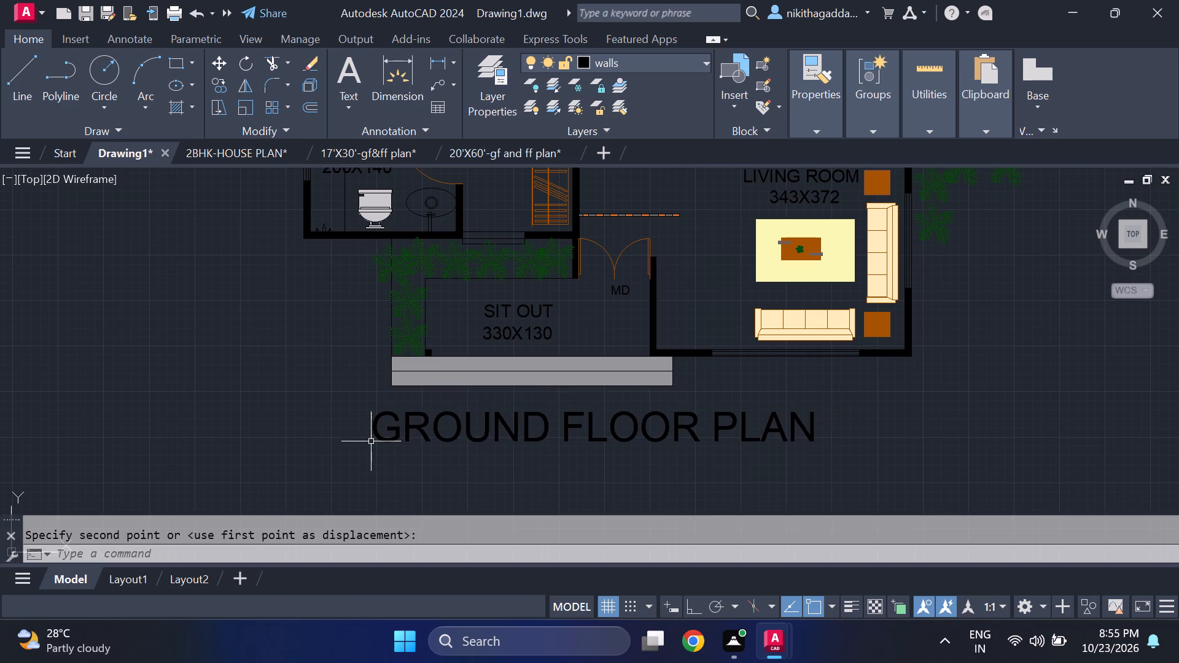
Copy the GROUND FLOOR PLAN title to a second line directly beneath the original.
scroll(512, 435, down, 3)
middle_drag(539, 470, 560, 433)
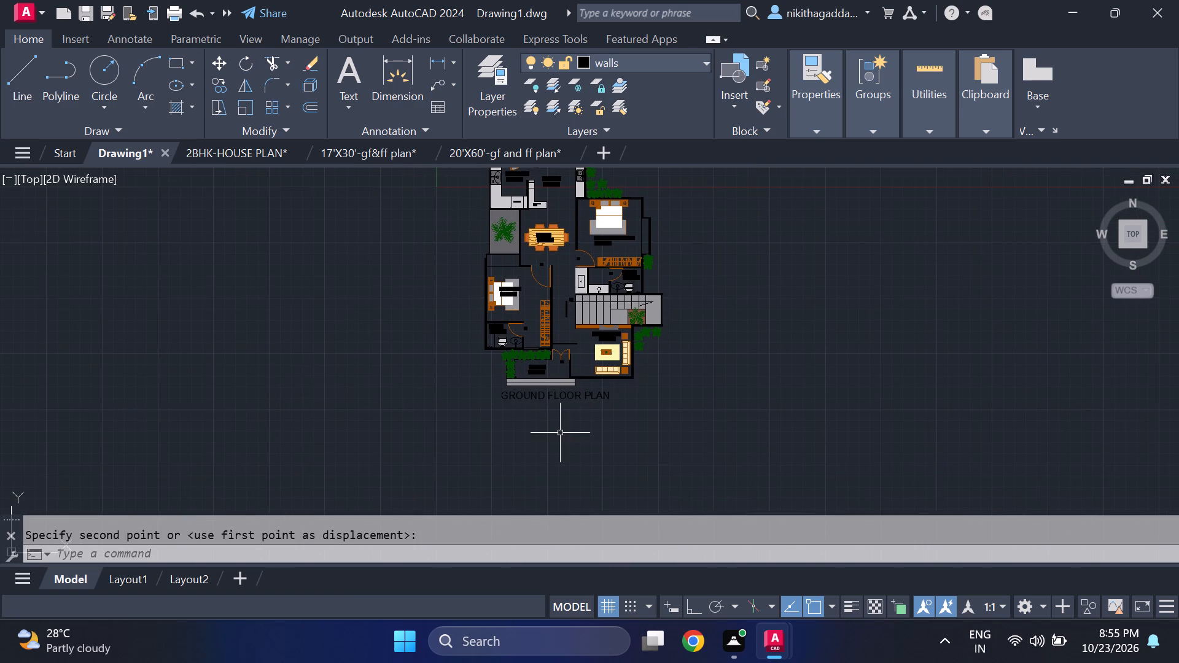
scroll(559, 413, up, 2)
click(547, 370)
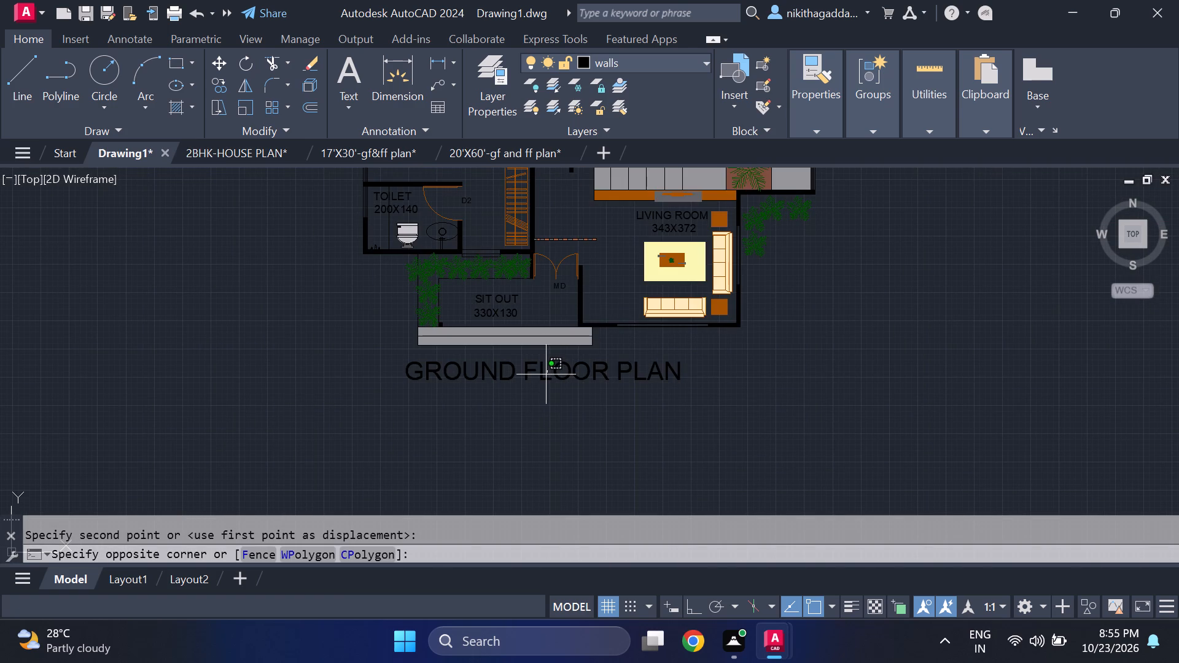
click(525, 370)
text(CO)
key(Return)
click(395, 371)
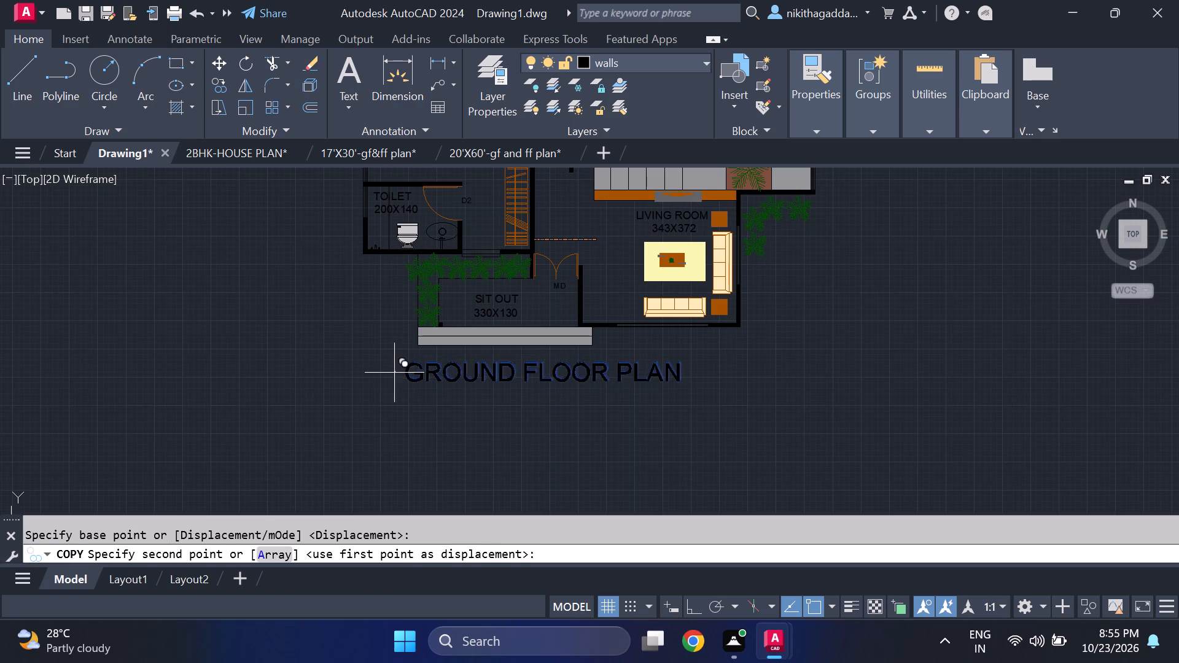
scroll(404, 412, up, 1)
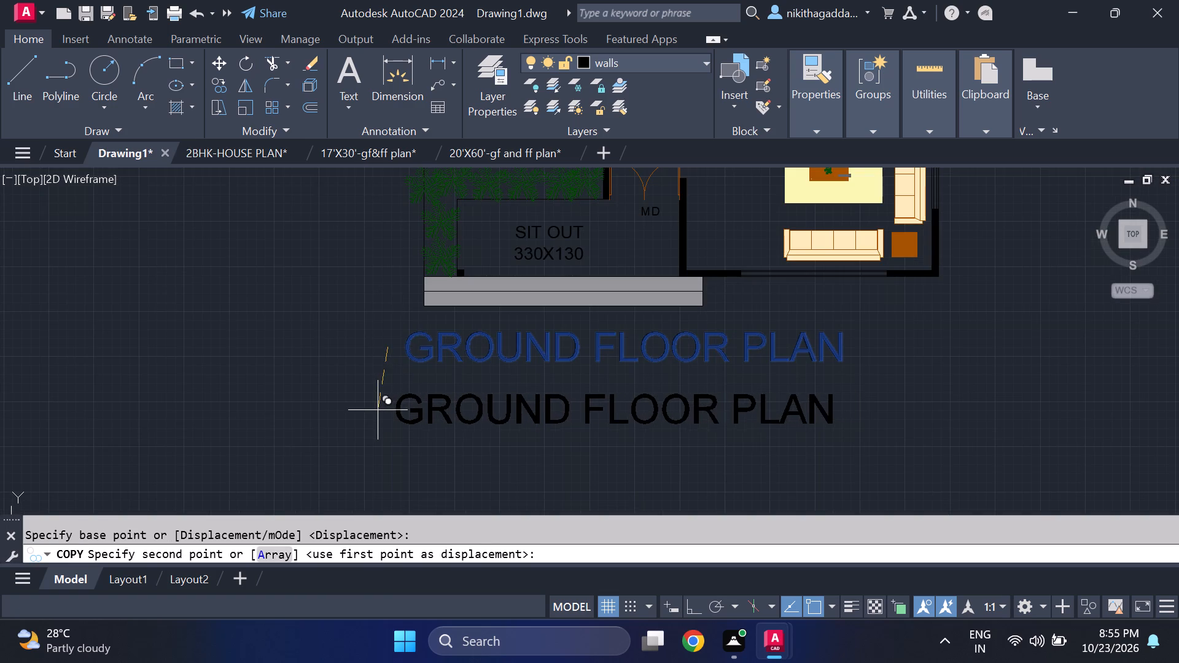
click(400, 419)
key(Escape)
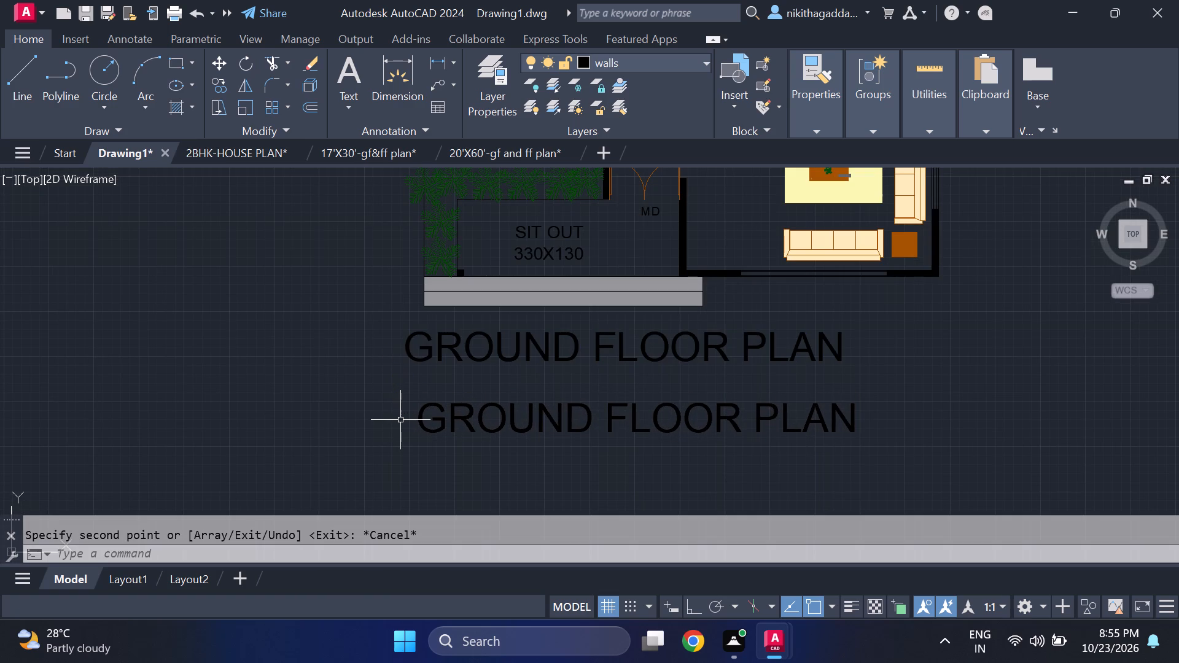
Change the lower copy of the title to read AREA - 1238 SQ FT.
double_click(454, 424)
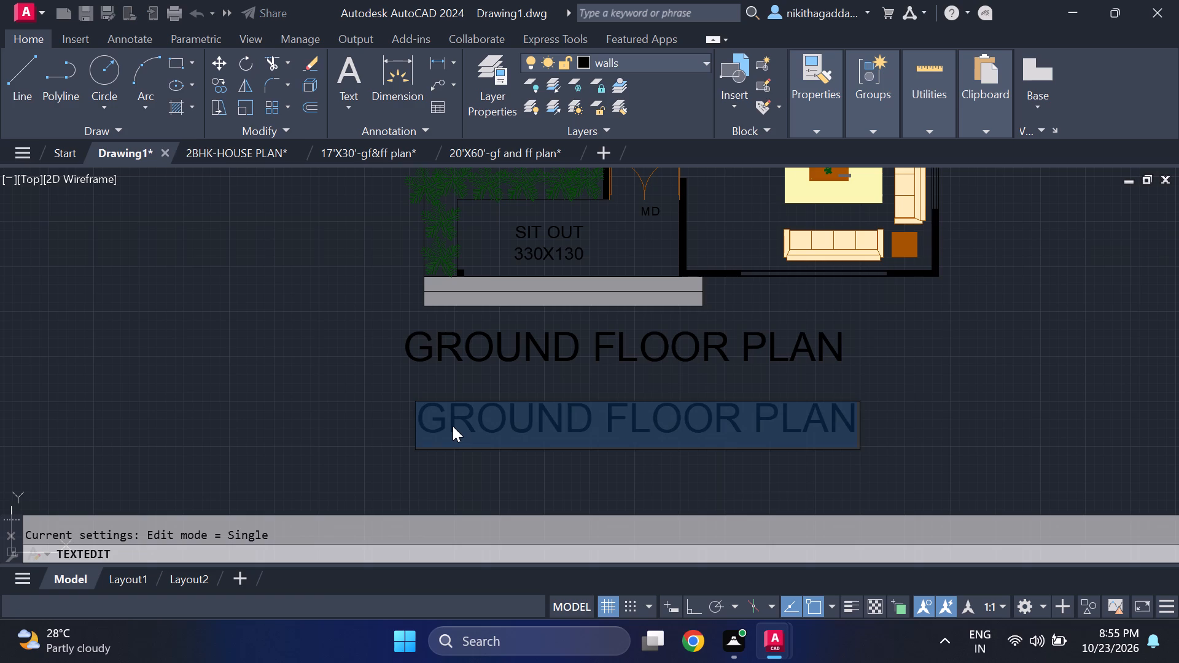
key(Delete)
text(AREA)
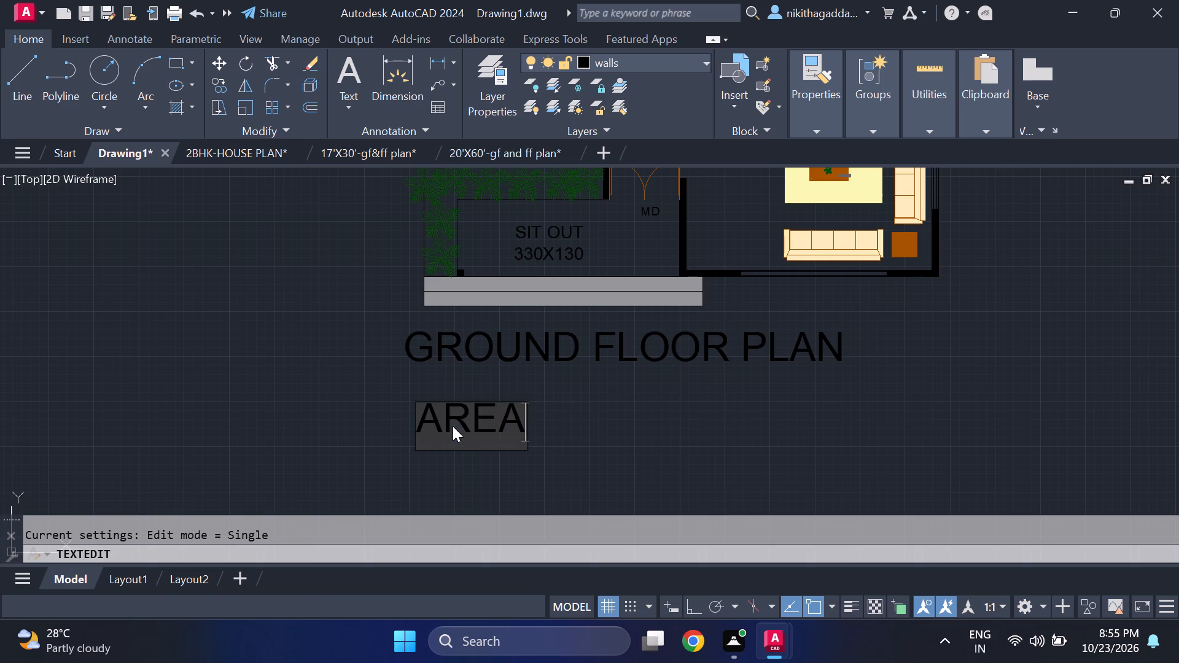
key(space)
text(-)
key(space)
text(123)
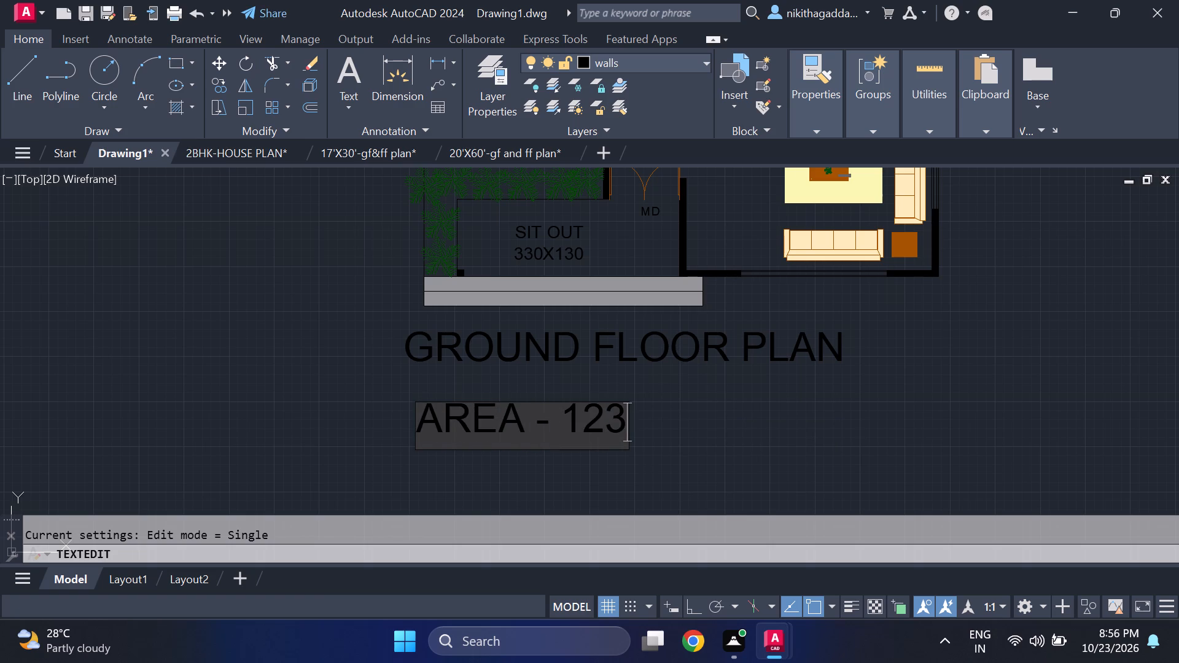
text(8 SQ)
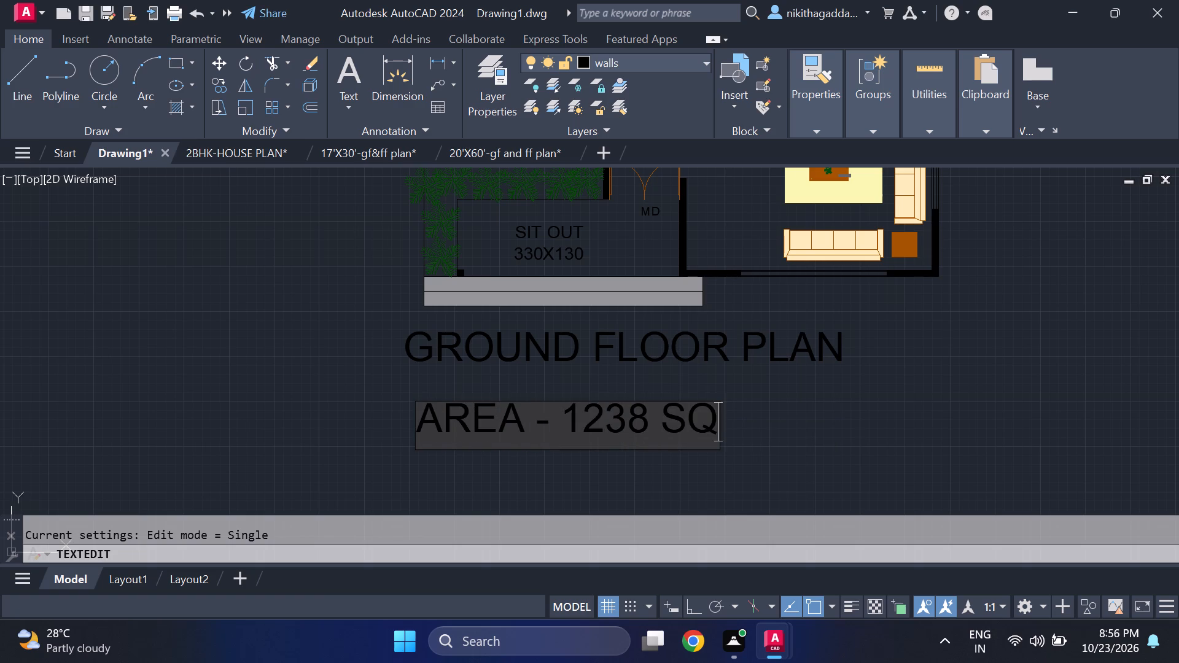
key(space)
text(FT)
key(Return)
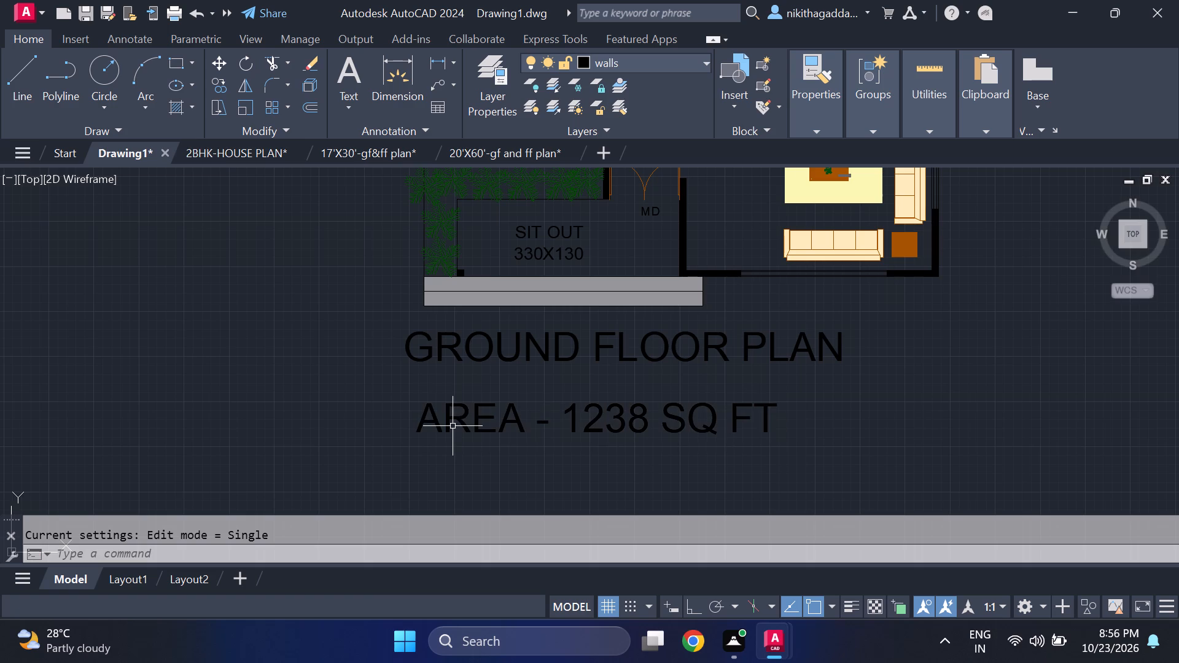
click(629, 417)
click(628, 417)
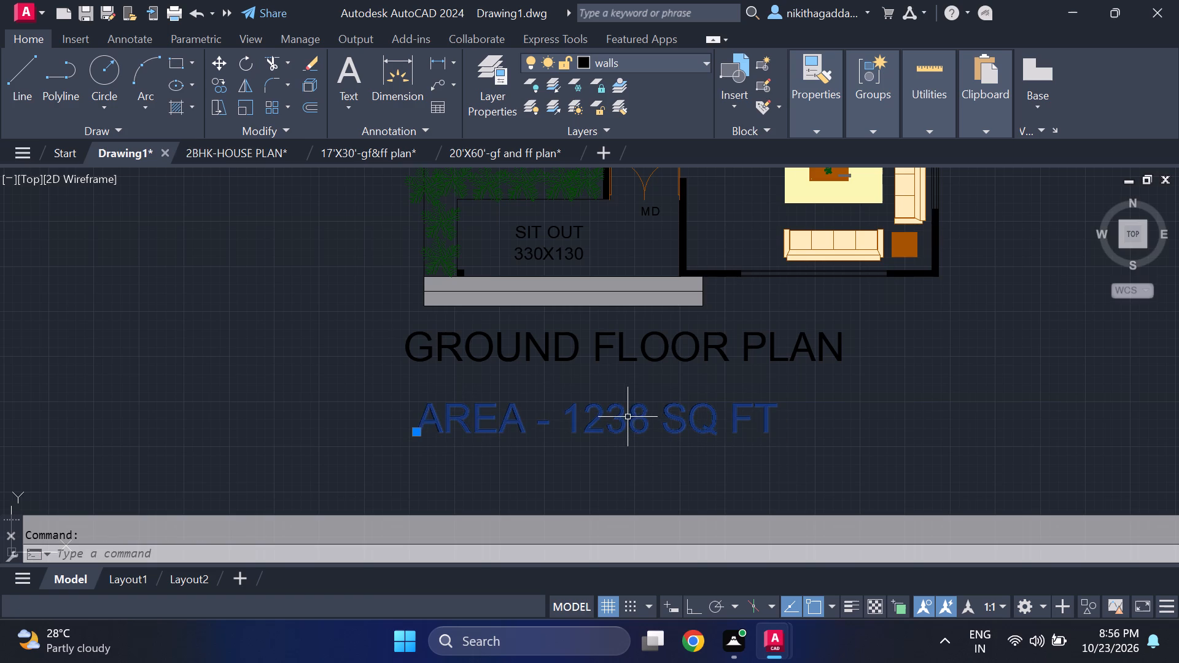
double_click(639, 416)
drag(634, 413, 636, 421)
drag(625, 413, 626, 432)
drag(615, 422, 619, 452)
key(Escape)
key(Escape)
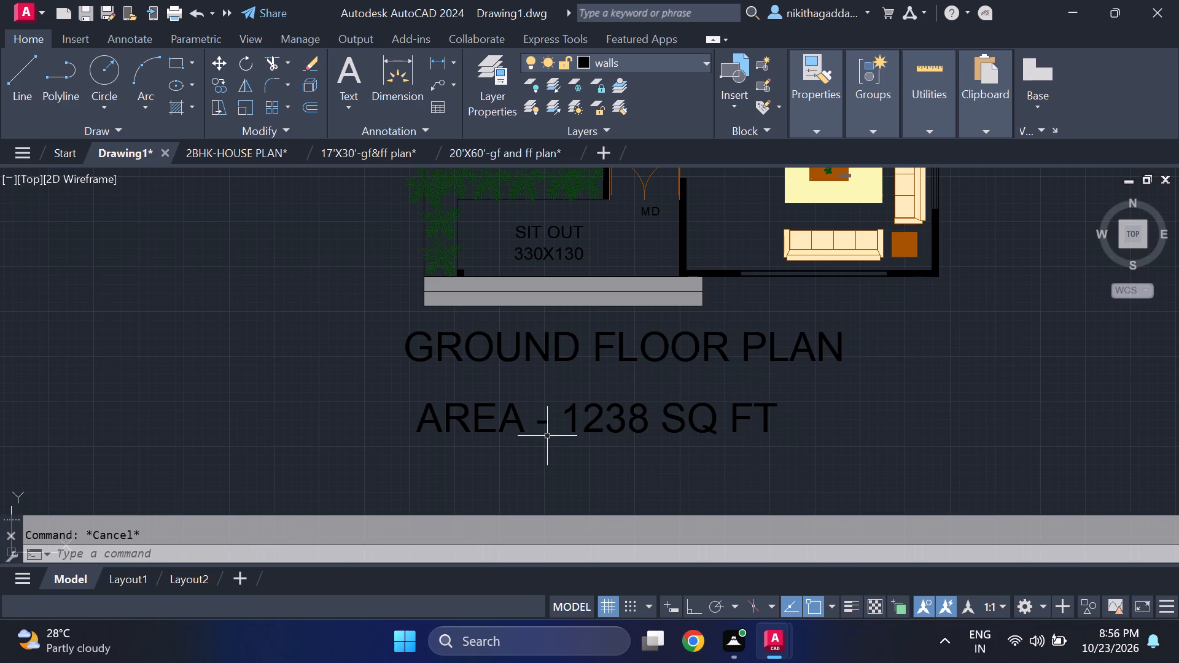
Edit the area line beneath the title to read AREA - 1238 sqft.
scroll(597, 483, up, 1)
scroll(577, 407, up, 1)
double_click(547, 389)
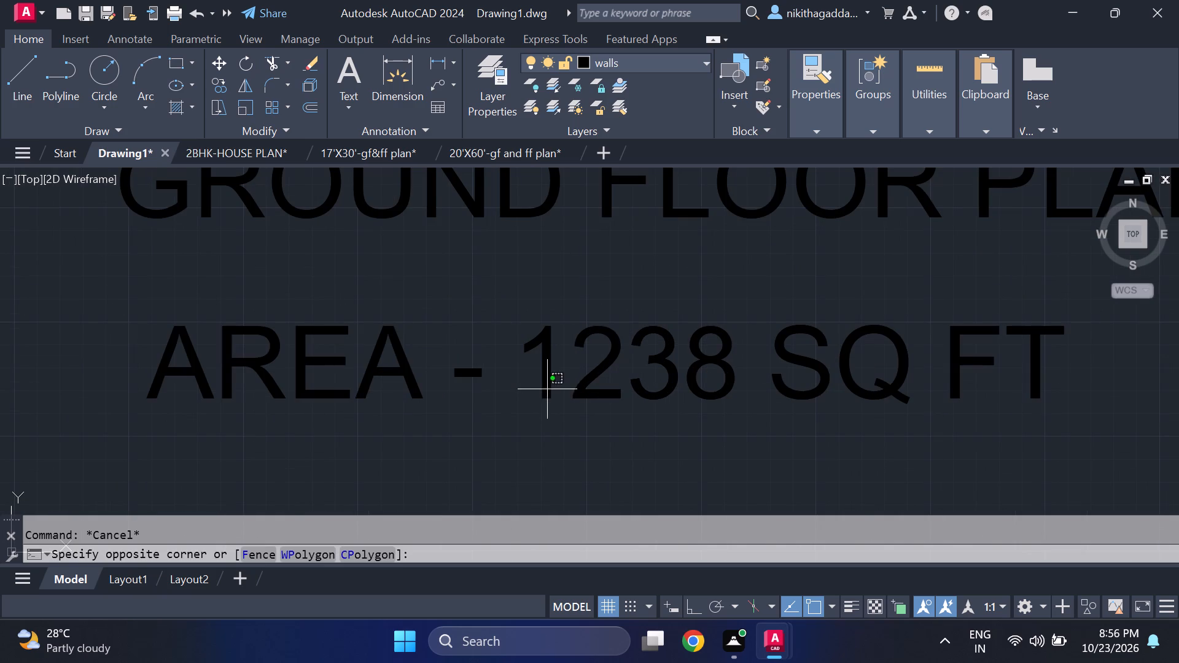
click(567, 380)
double_click(593, 368)
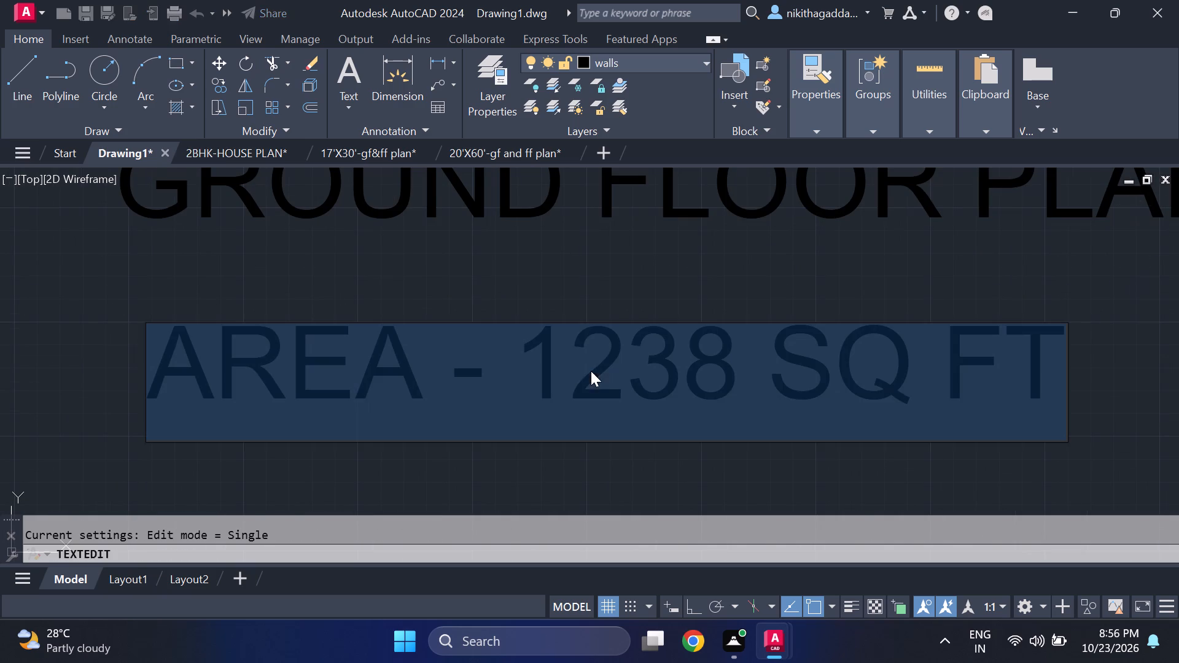
click(912, 342)
key(BackSpace)
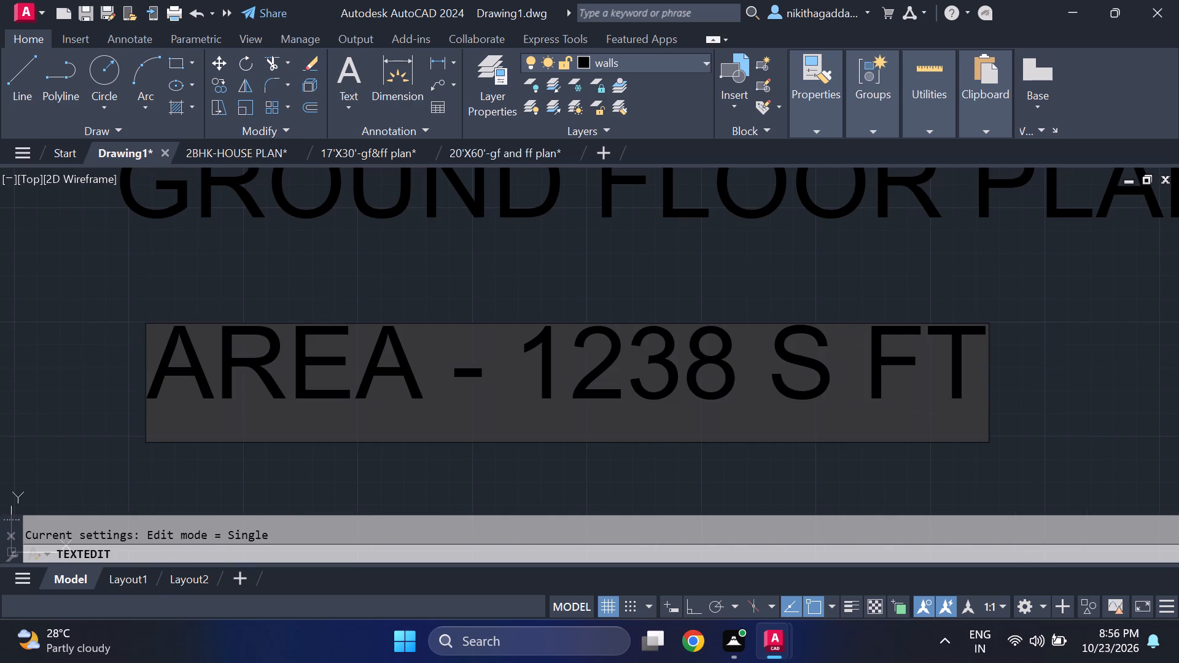
key(BackSpace)
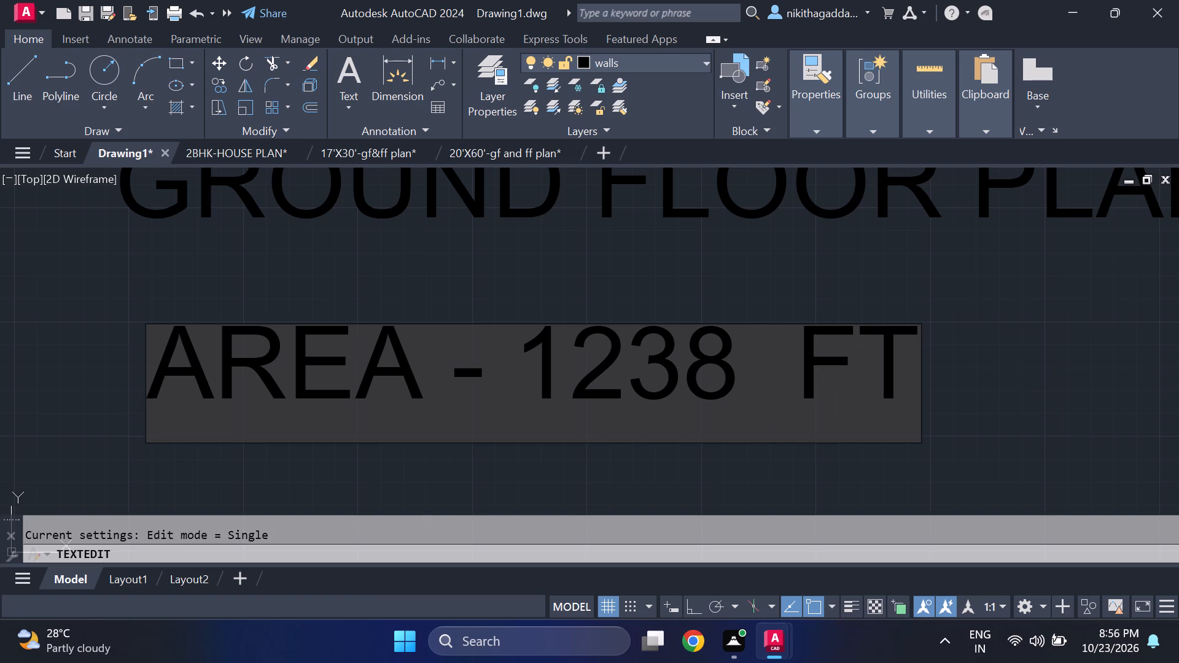
text(sq)
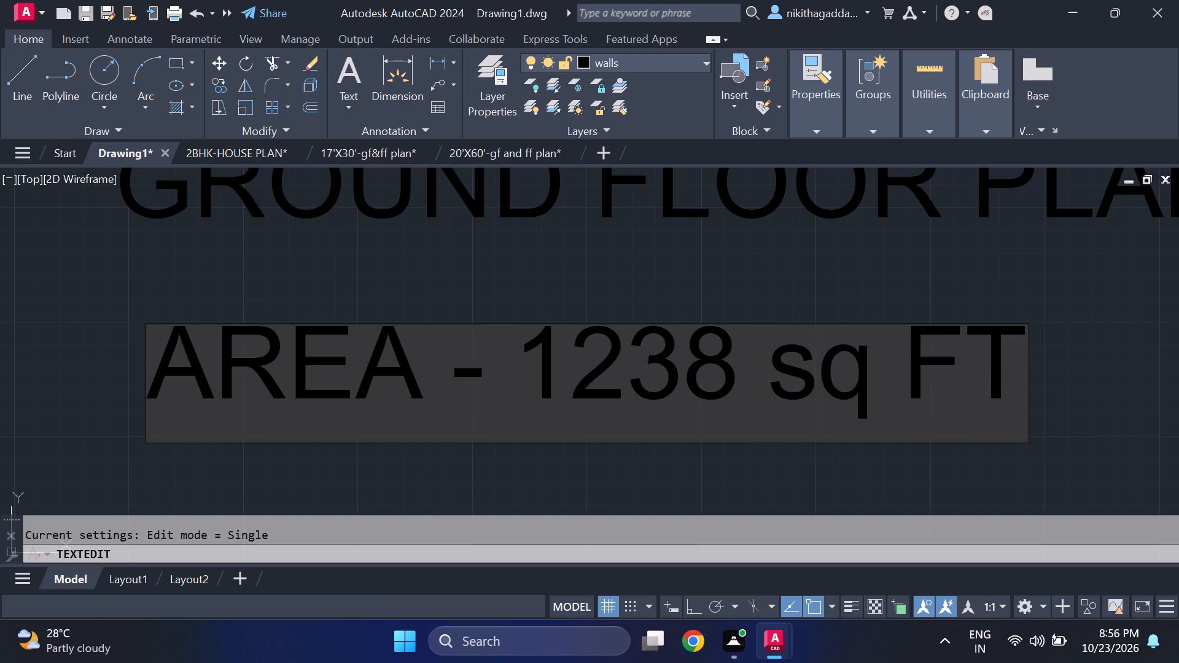
text(ft)
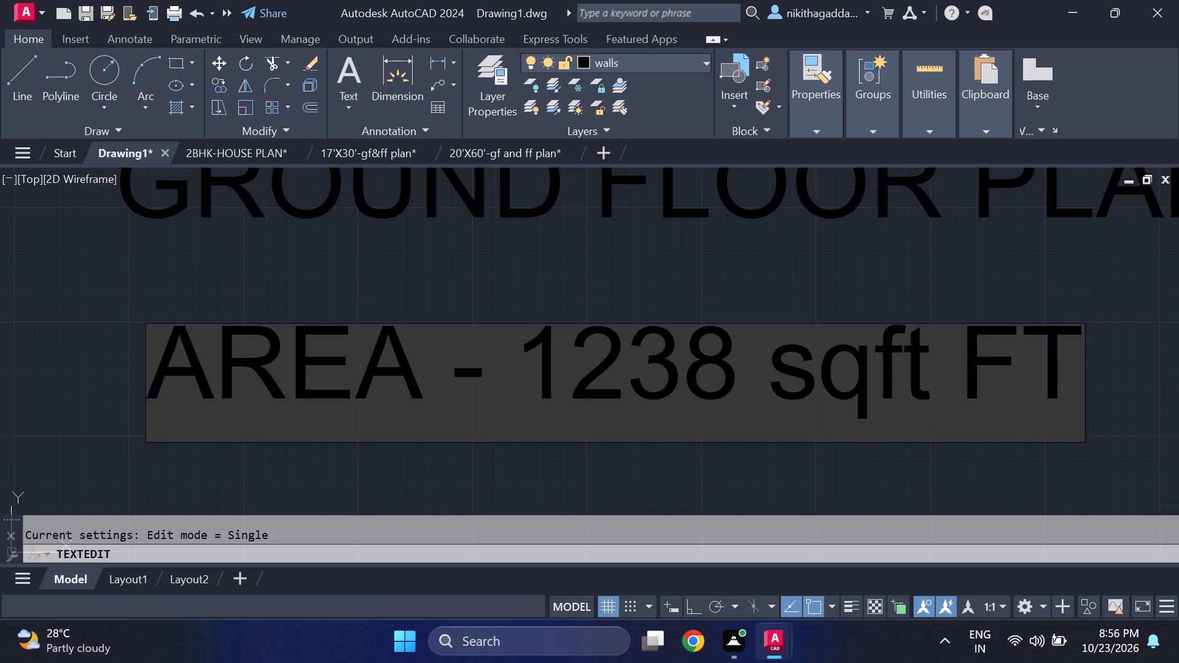
click(1065, 362)
key(BackSpace)
key(BackSpace)
key(BackSpace)
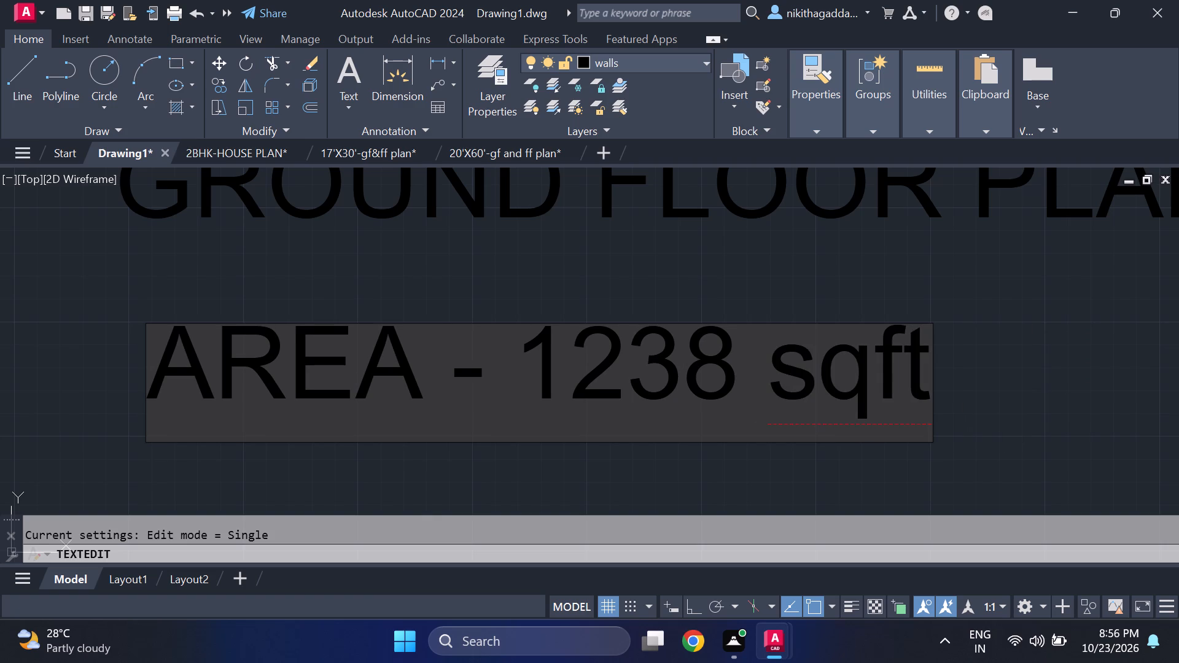
key(Return)
Move the GROUND FLOOR PLAN title and the area line together further down and to the right, below the sit out steps.
scroll(1065, 366, down, 4)
scroll(1014, 388, up, 1)
middle_drag(1014, 388, 916, 443)
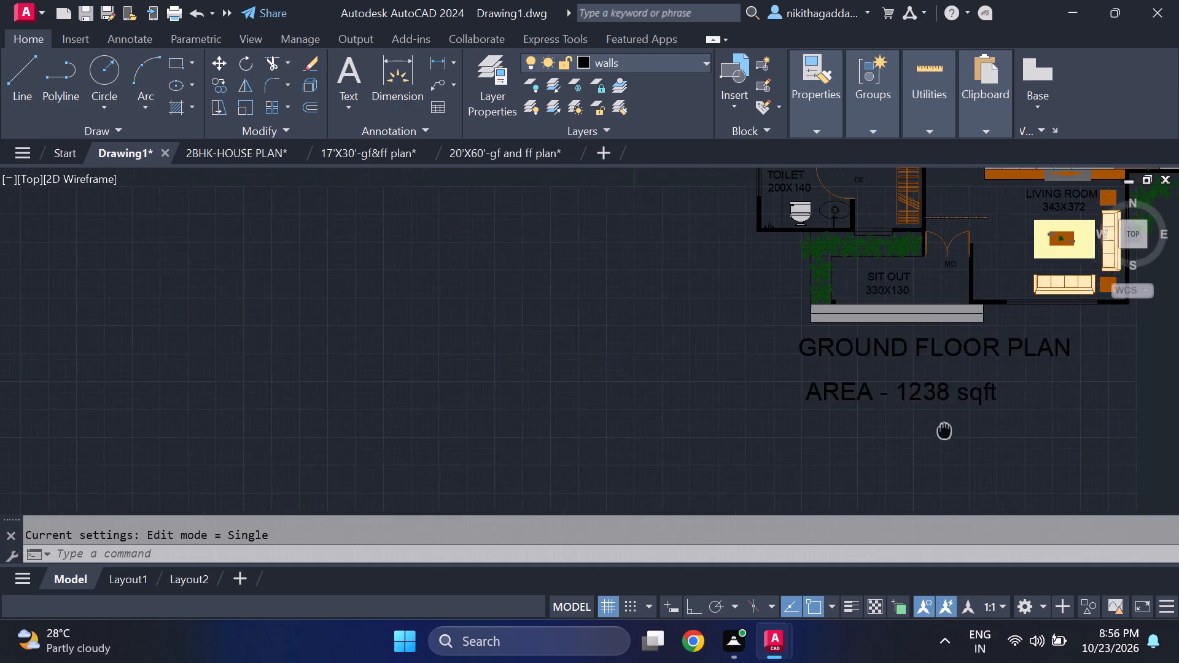
middle_drag(916, 443, 655, 478)
scroll(667, 458, down, 2)
scroll(664, 447, up, 2)
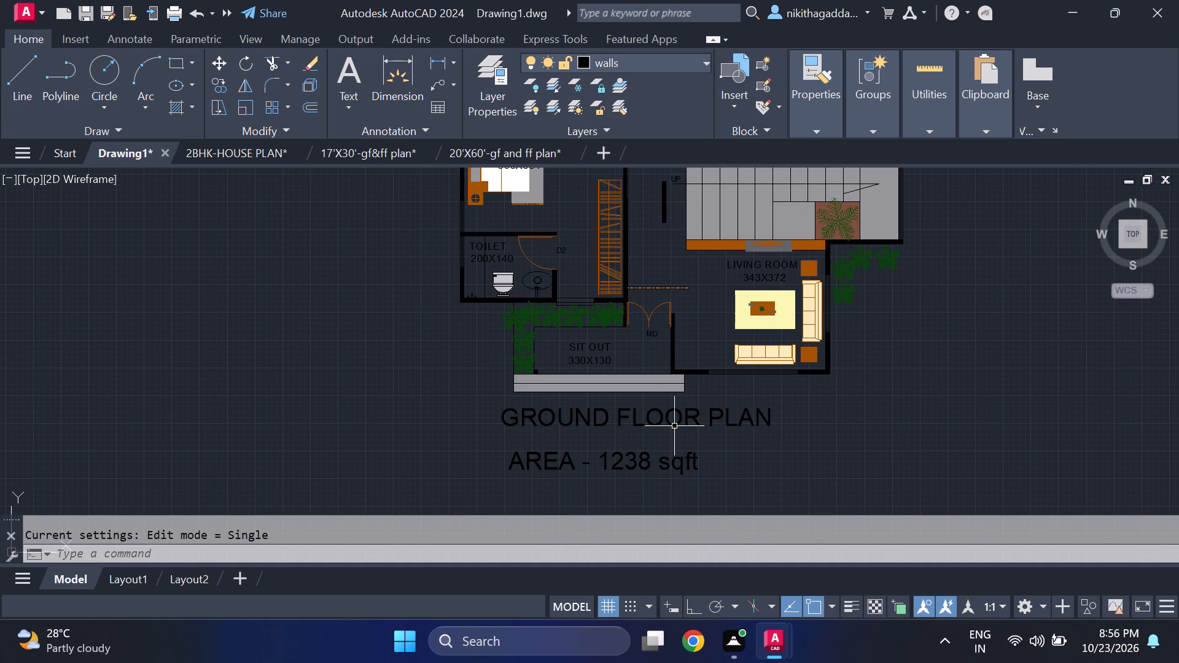
click(677, 415)
click(648, 454)
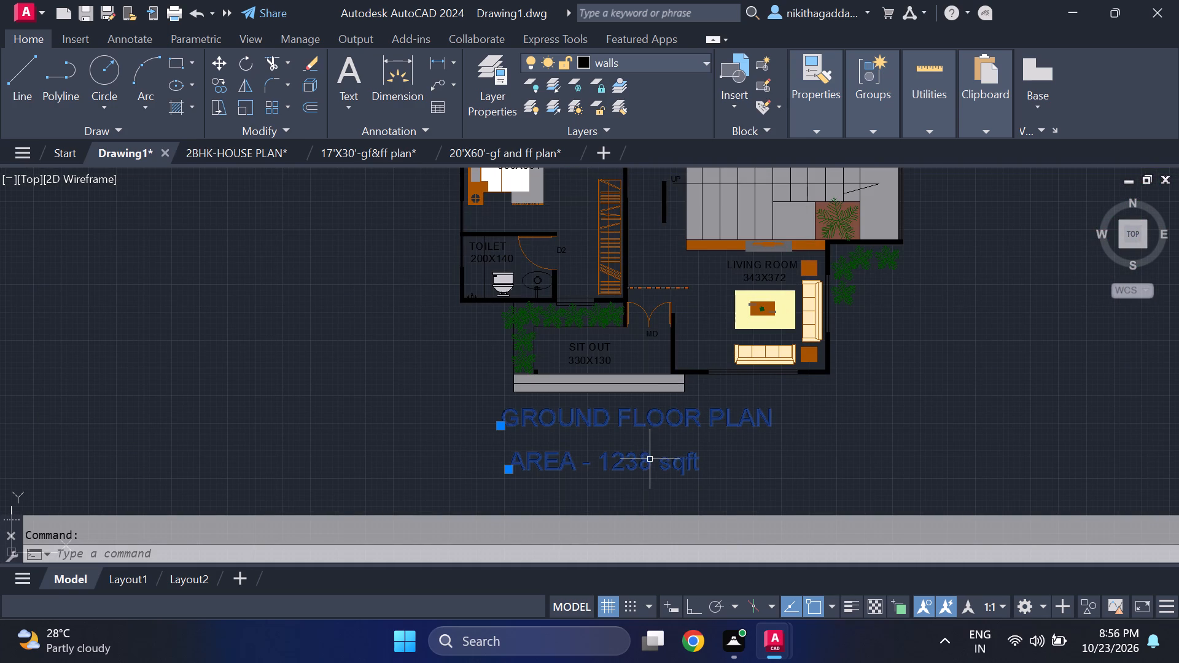
key(m)
key(Return)
click(518, 421)
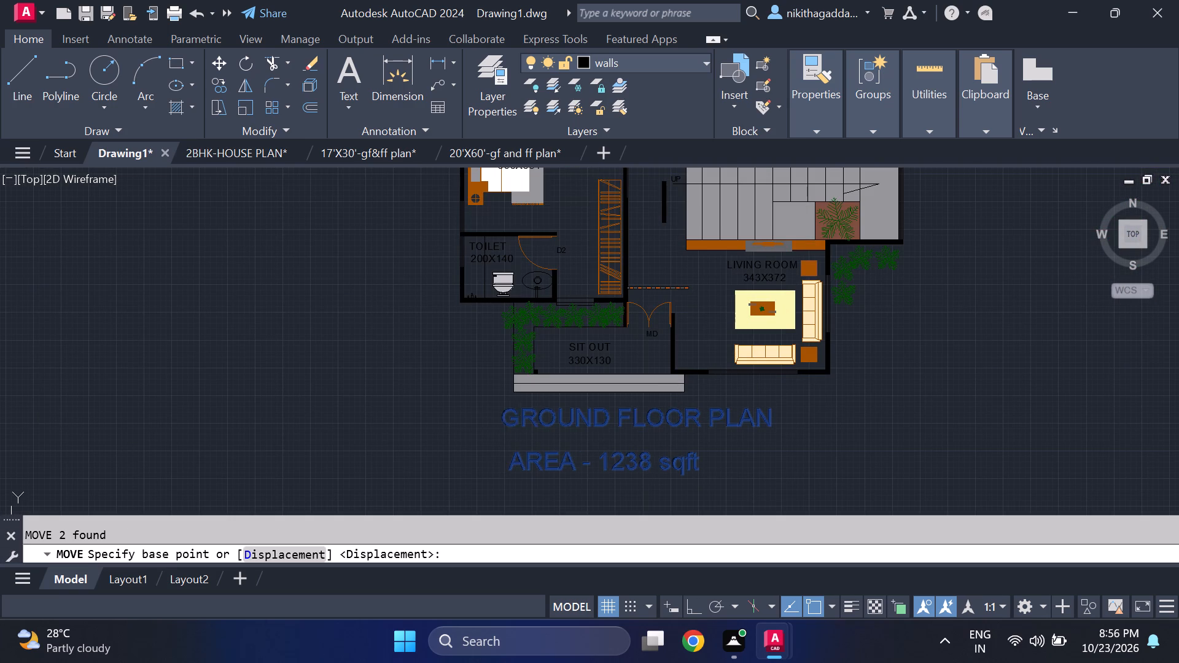
middle_drag(548, 449, 441, 246)
scroll(548, 446, up, 1)
middle_click(441, 246)
middle_drag(453, 264, 427, 347)
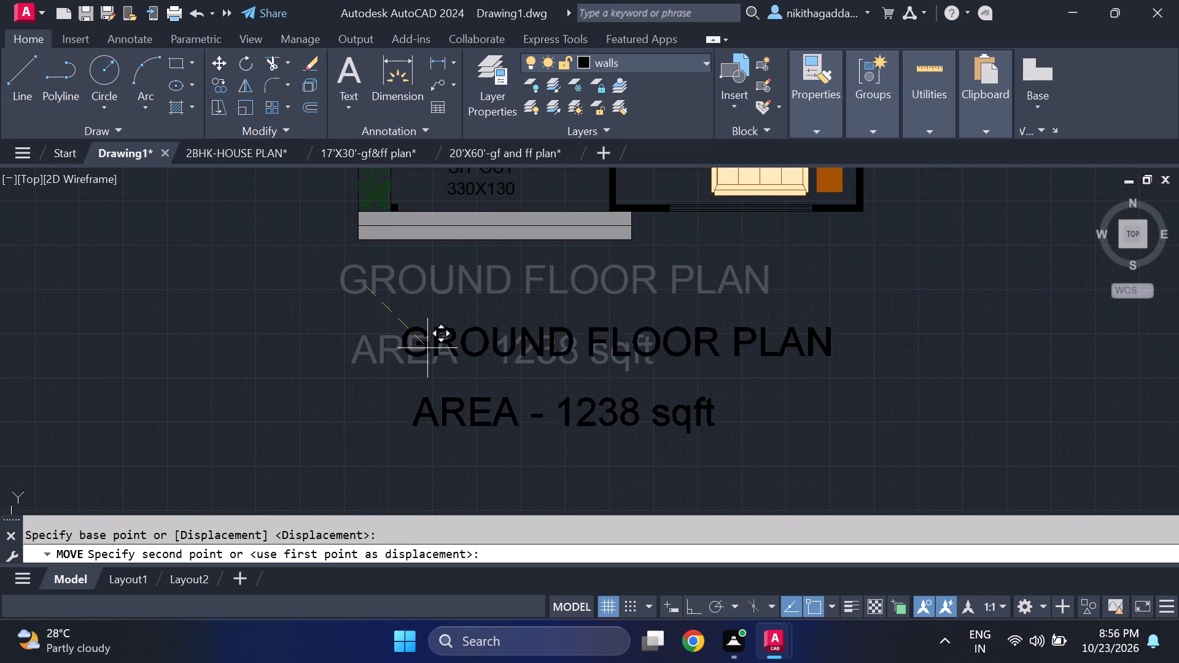
click(459, 343)
Move the AREA - 1238 sqft line right and slightly up so it sits roughly centred under the title.
click(480, 408)
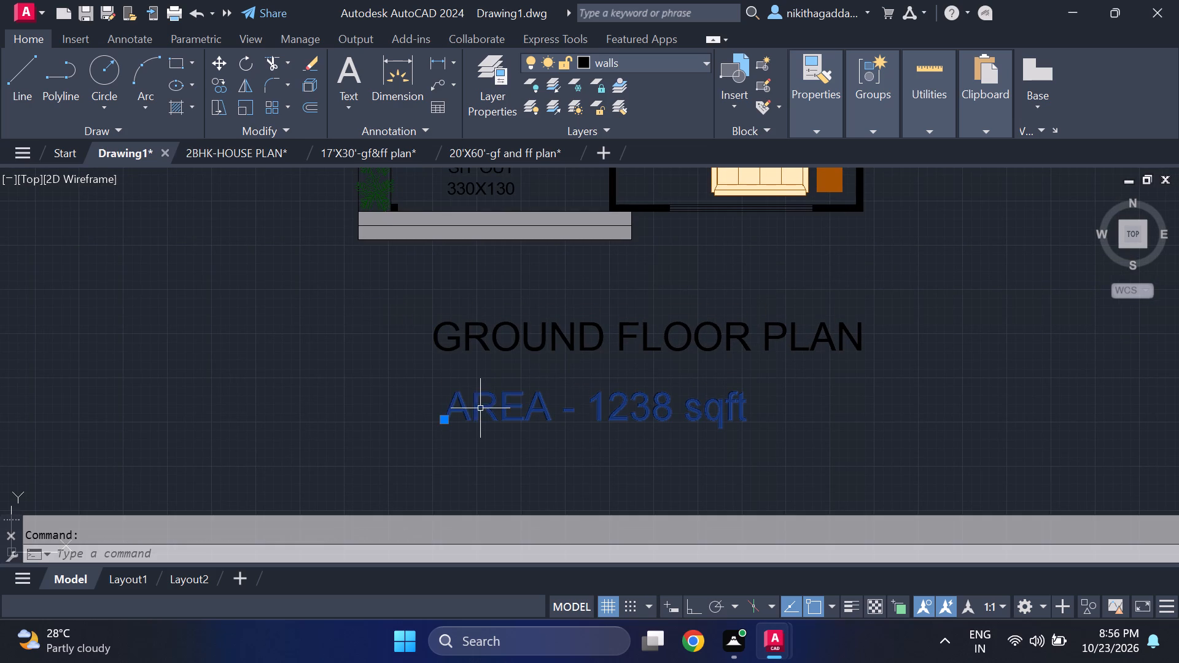
key(m)
key(Return)
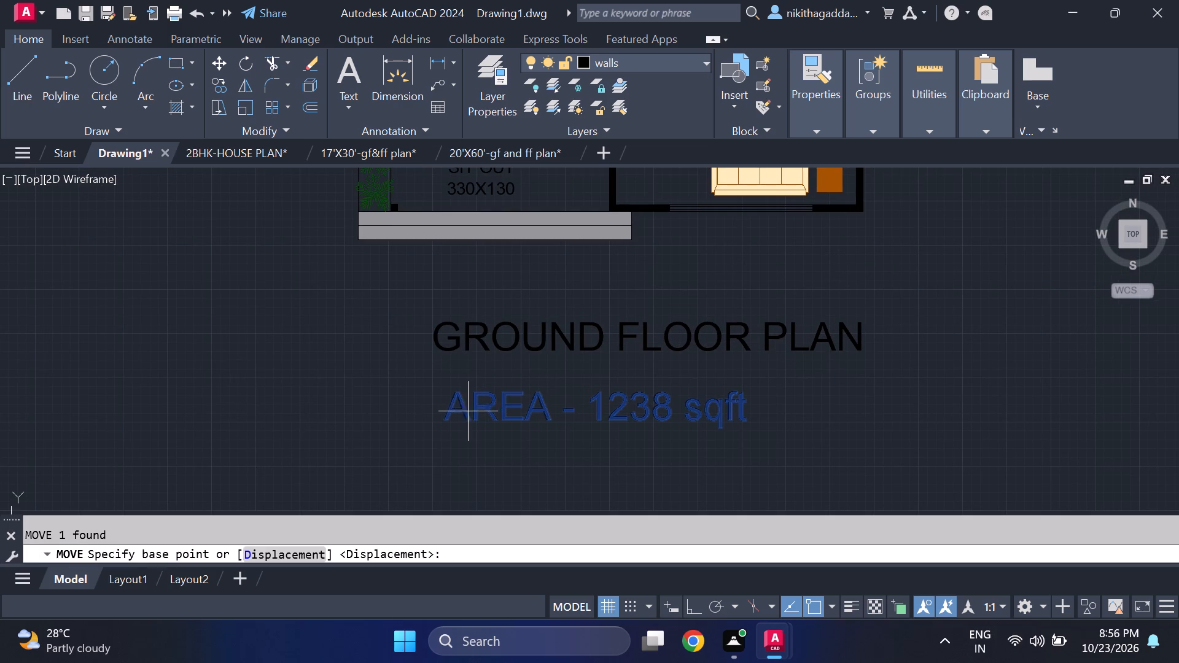
click(443, 416)
scroll(483, 397, up, 1)
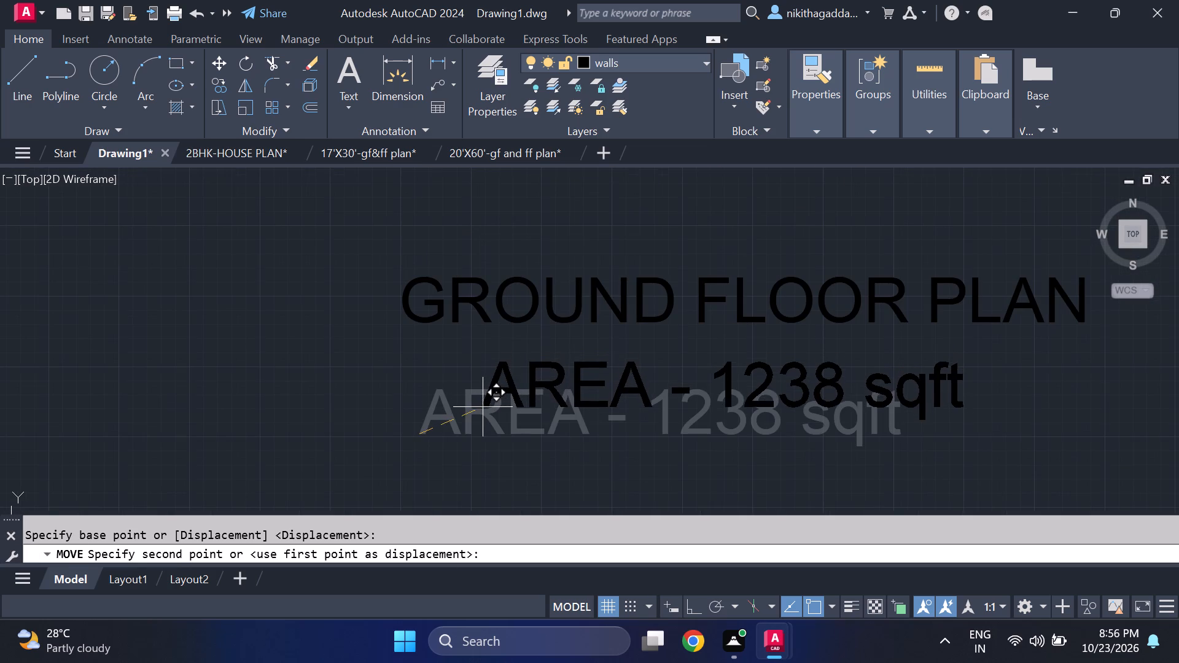
click(495, 409)
Inspect the plan from the sit out and staircase up to the bedrooms, dining area and planted court for missing labels.
scroll(499, 379, down, 4)
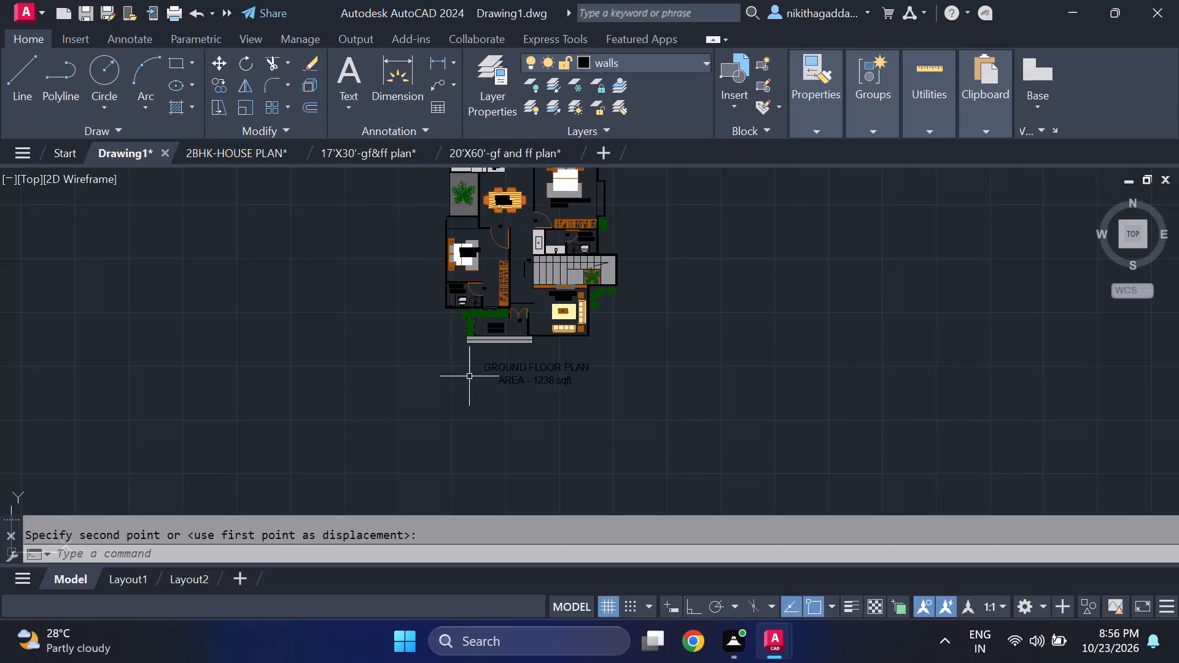
middle_drag(469, 371, 474, 385)
middle_click(474, 390)
scroll(474, 395, up, 1)
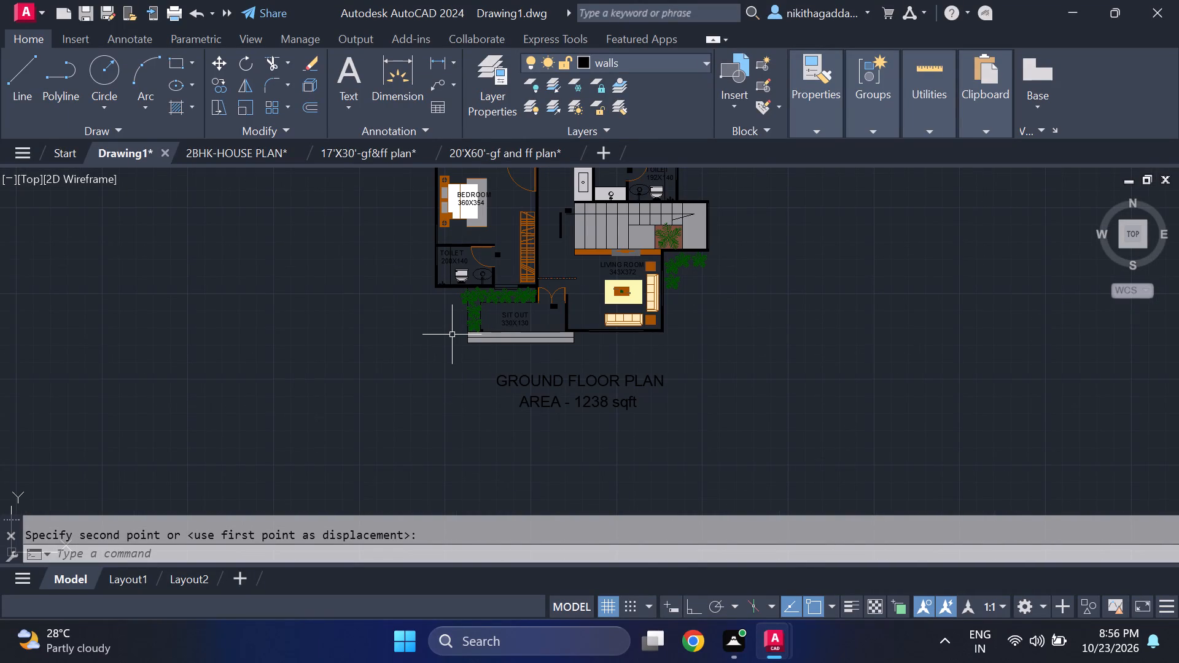
middle_drag(451, 336, 439, 398)
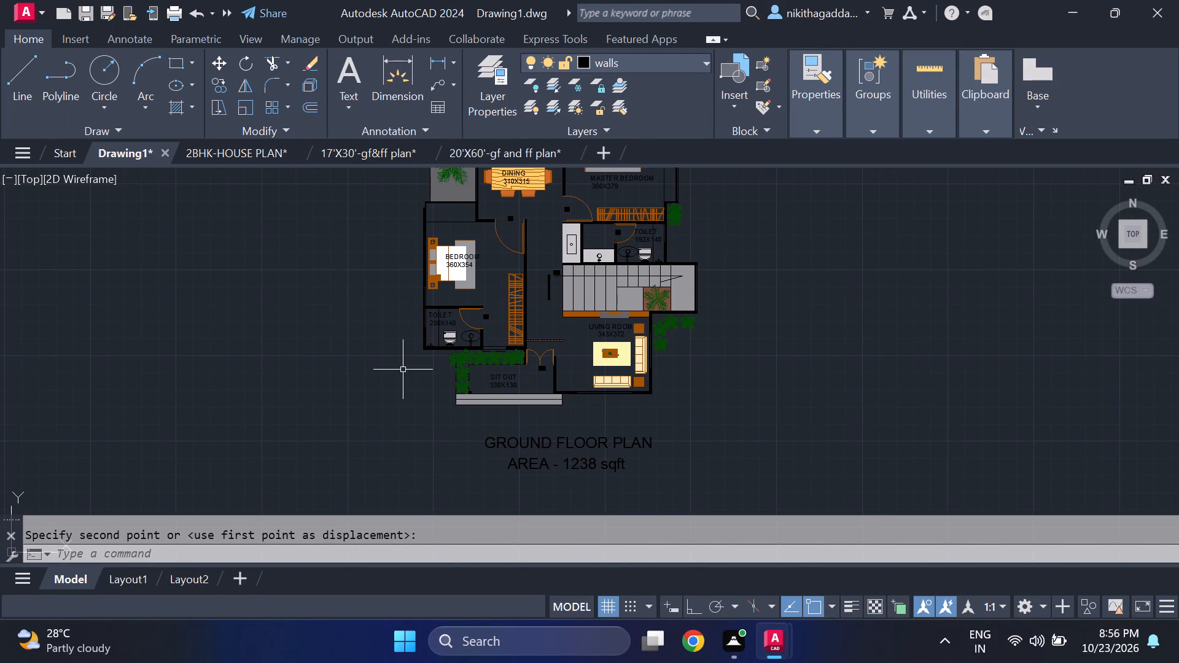
scroll(414, 362, up, 1)
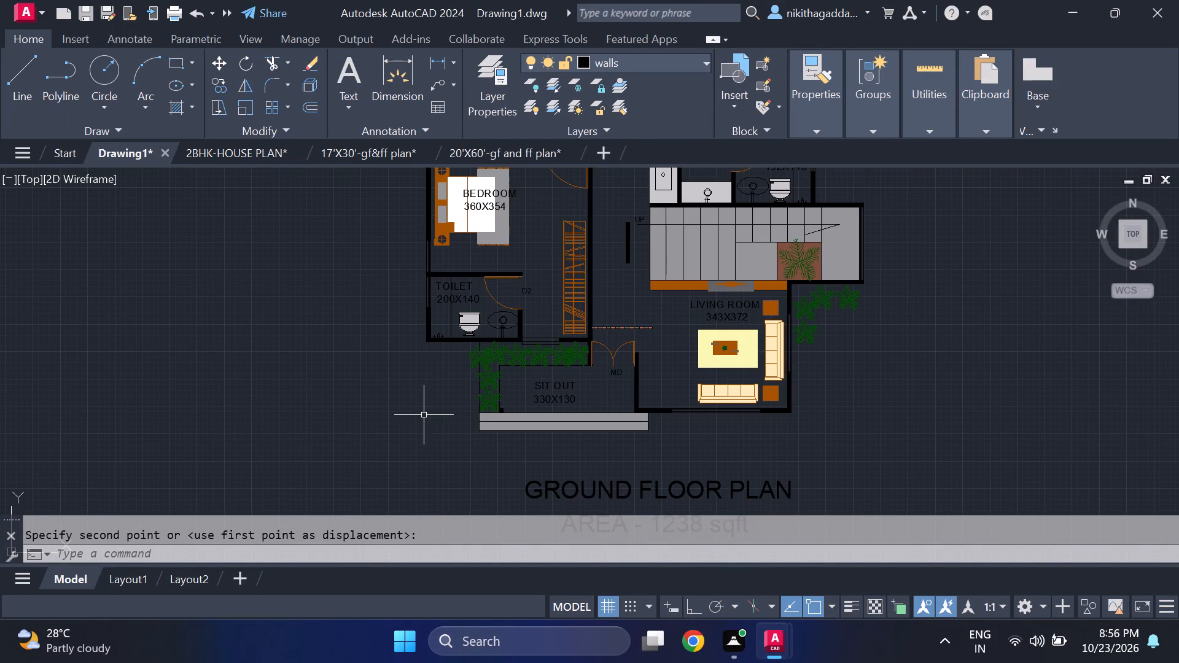
middle_drag(425, 411, 427, 433)
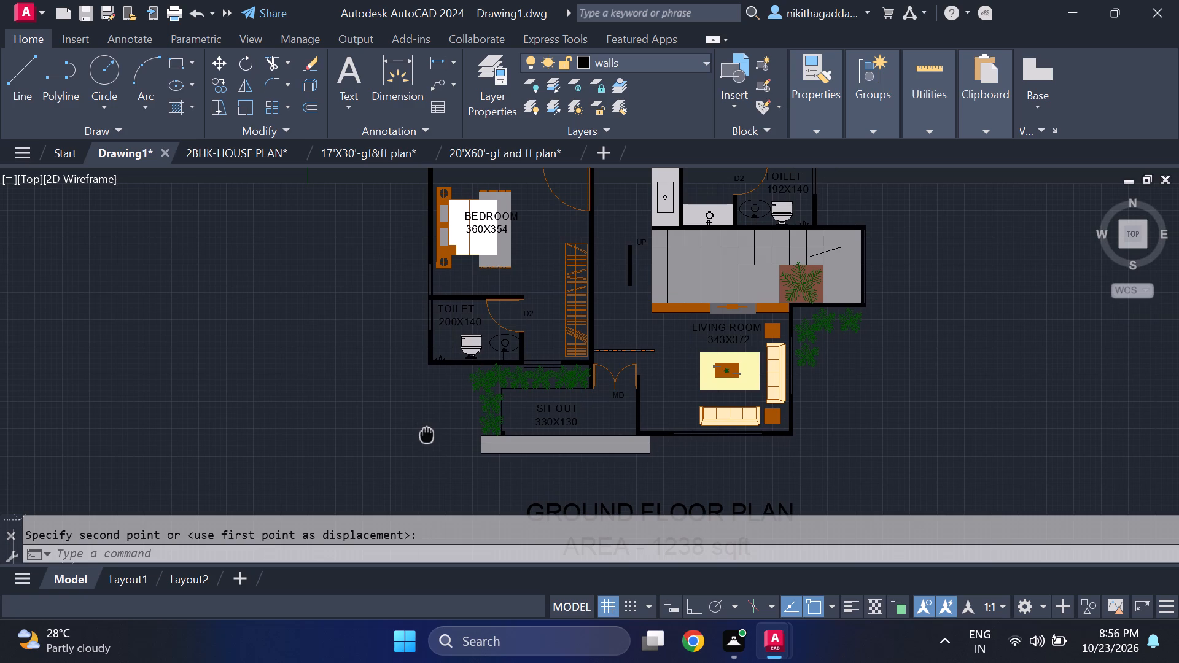
middle_drag(427, 433, 448, 495)
middle_click(449, 495)
middle_drag(449, 495, 389, 469)
scroll(385, 466, up, 1)
scroll(483, 433, up, 1)
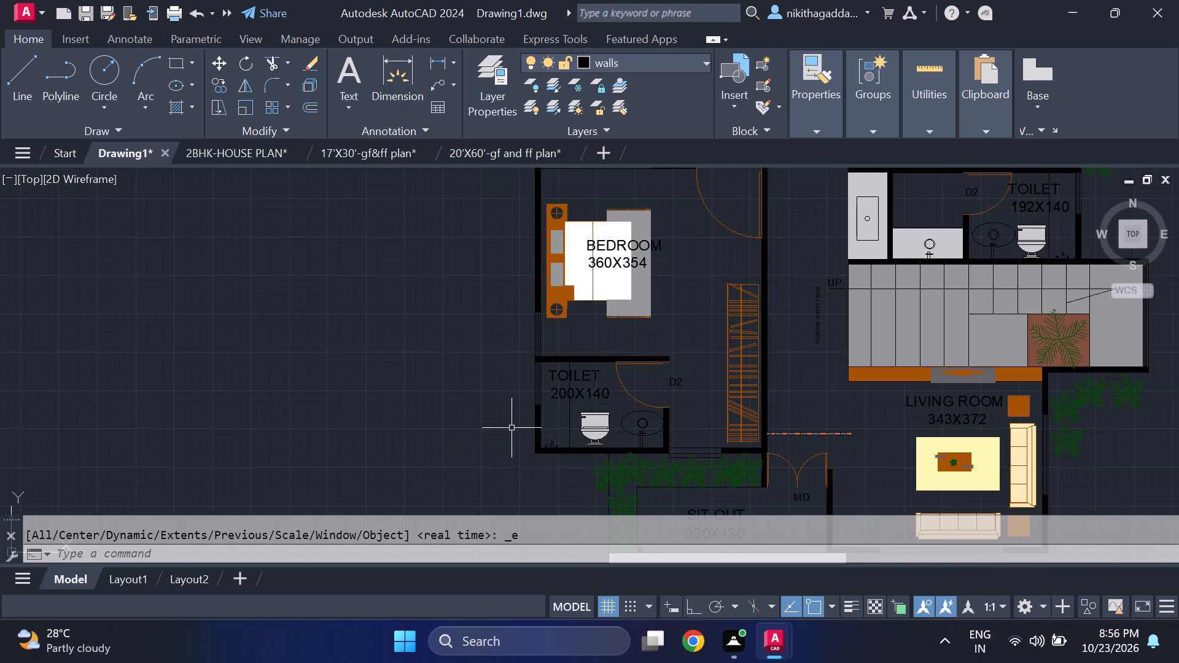
middle_drag(513, 427, 338, 394)
middle_click(338, 394)
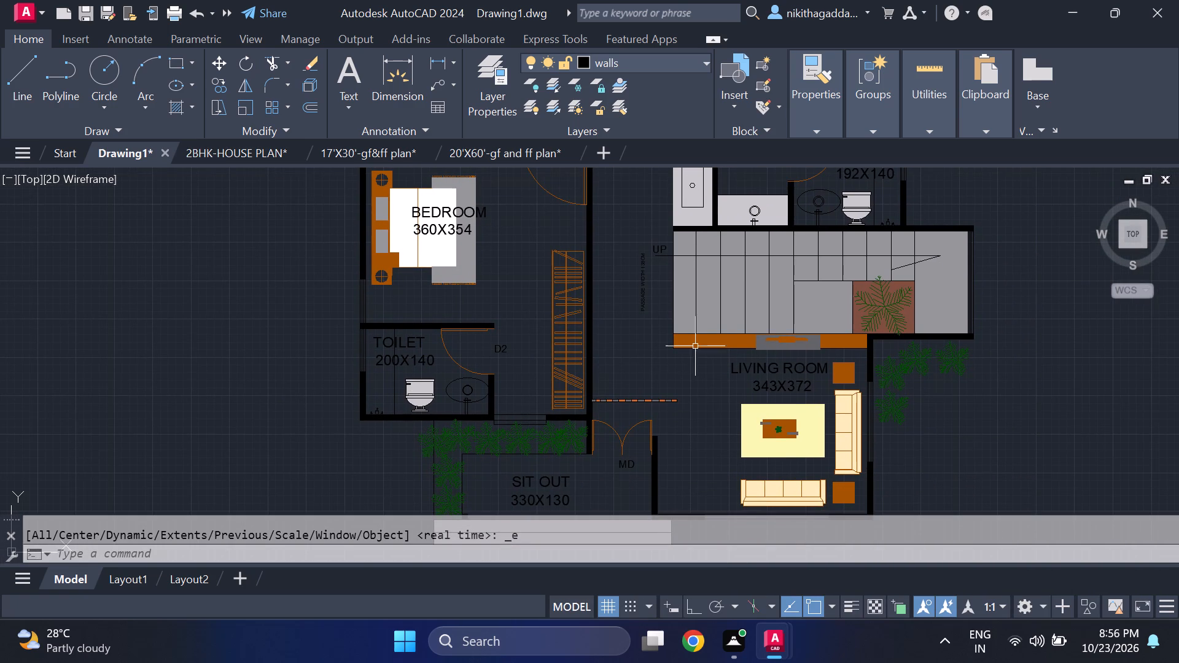
middle_drag(698, 346, 505, 411)
middle_drag(502, 406, 494, 392)
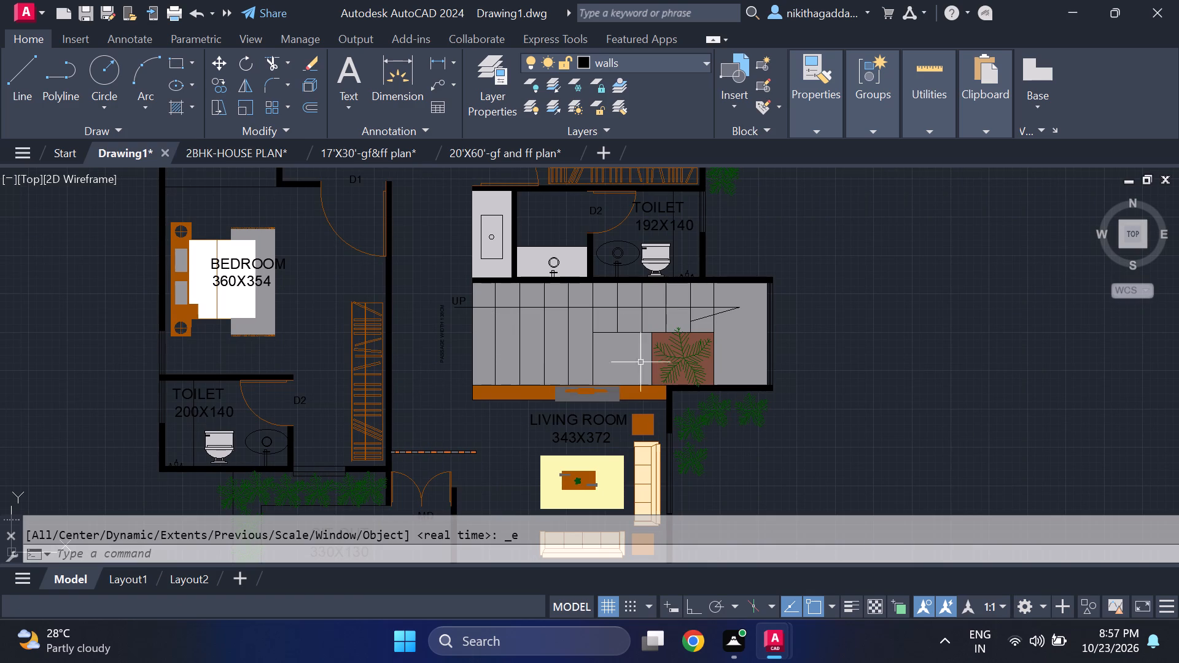
middle_drag(683, 411, 710, 417)
scroll(682, 369, down, 1)
middle_drag(590, 282, 594, 283)
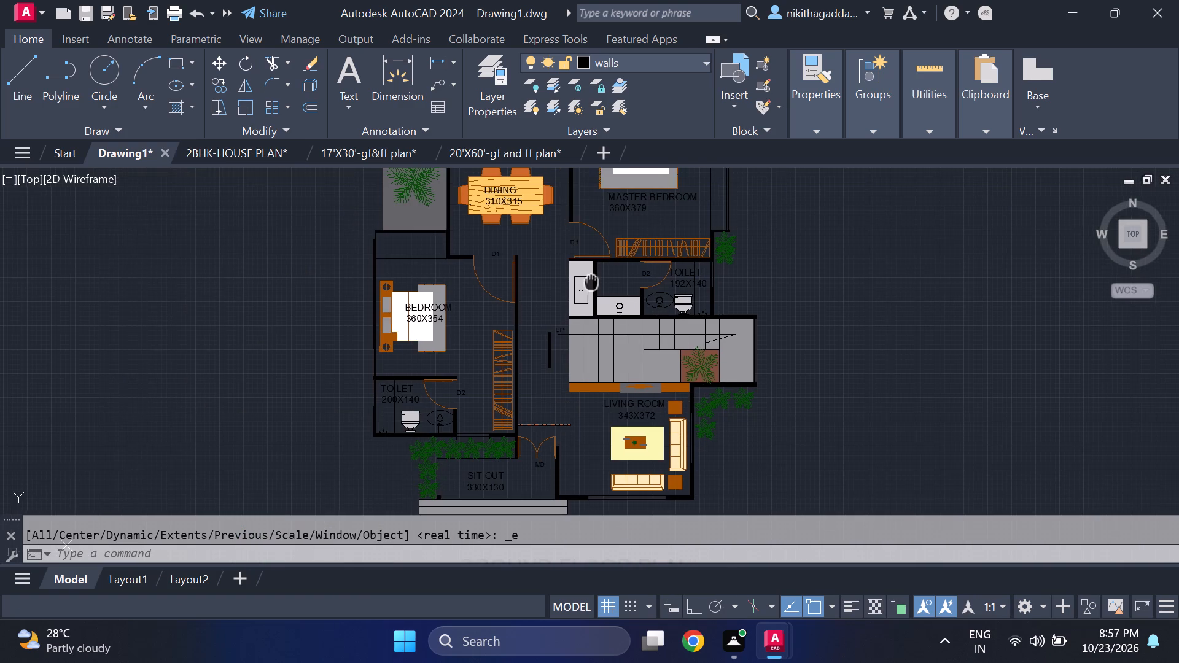
middle_drag(594, 283, 626, 360)
scroll(433, 309, up, 3)
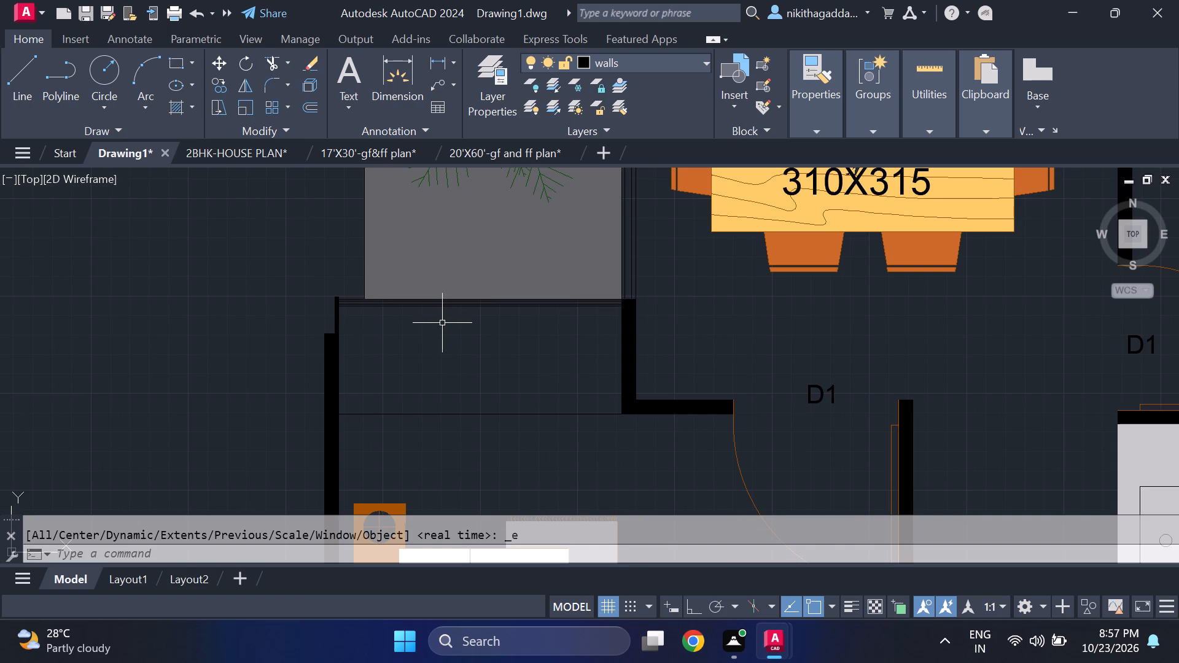
scroll(443, 324, down, 2)
scroll(444, 324, up, 2)
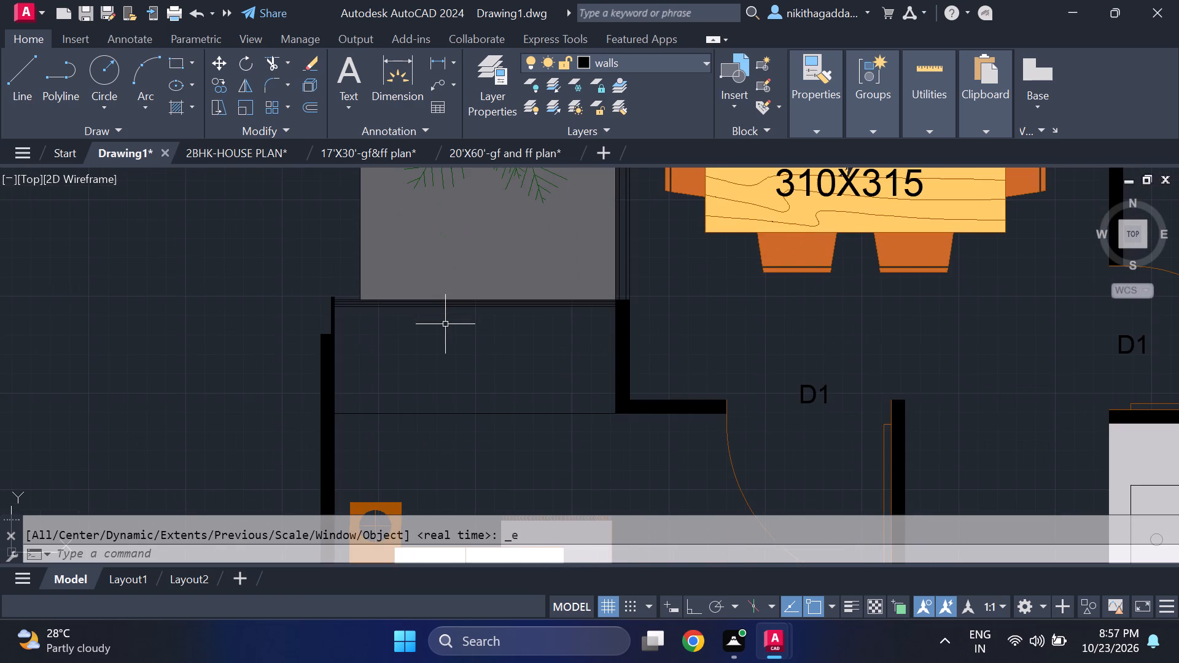
scroll(449, 327, down, 2)
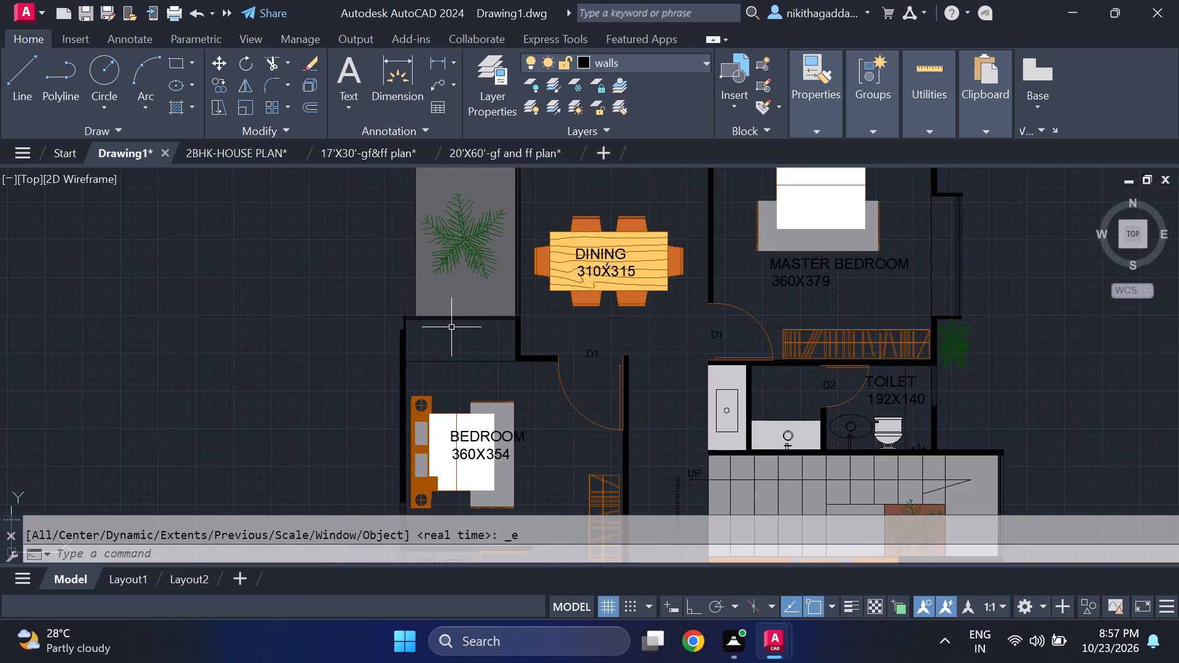
middle_drag(473, 338, 488, 394)
scroll(489, 394, up, 1)
scroll(519, 450, down, 3)
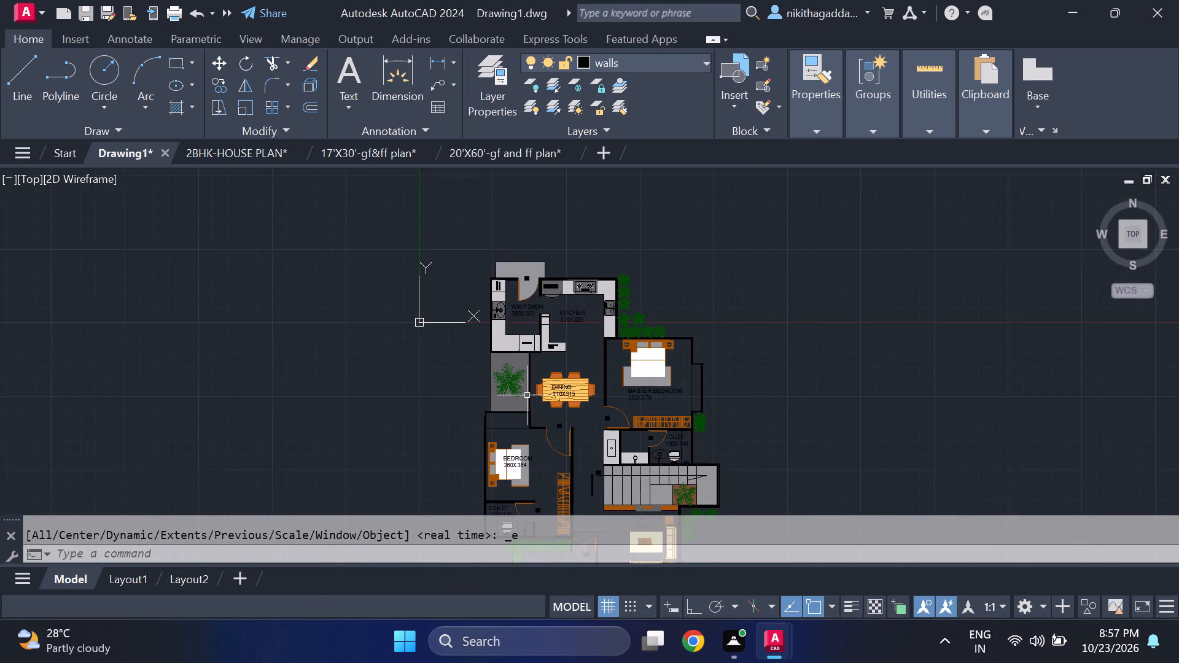
scroll(559, 363, up, 2)
middle_drag(561, 416, 558, 333)
scroll(575, 382, down, 3)
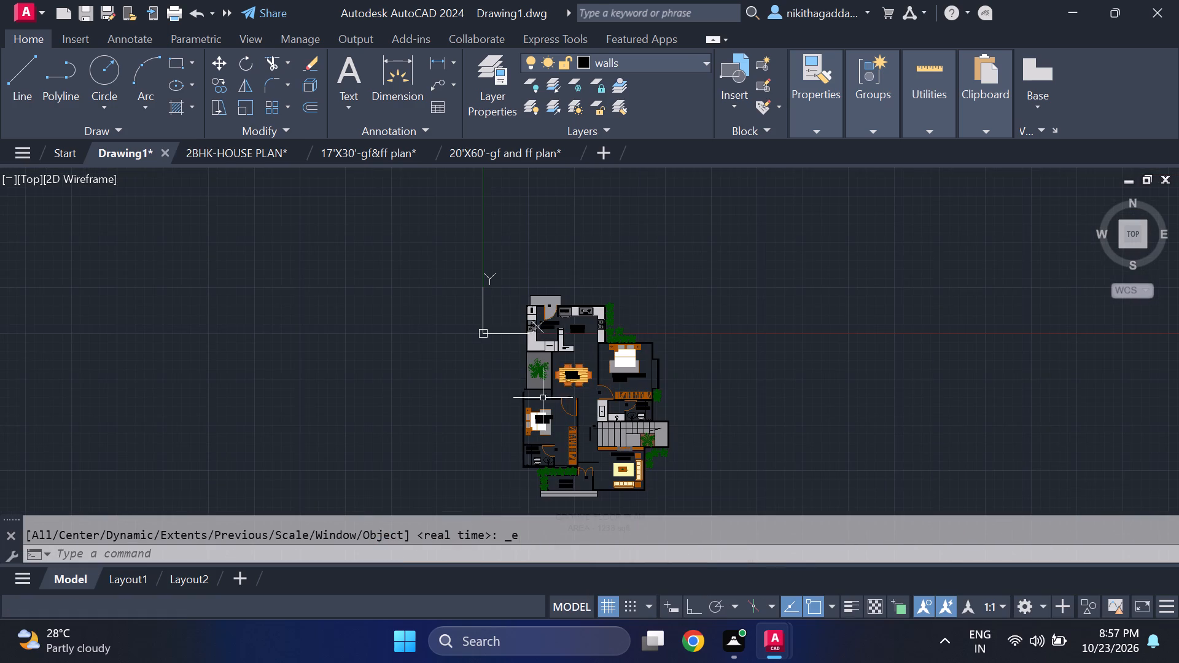
scroll(540, 404, up, 3)
Copy the BEDROOM label to the empty space just left of the planted court beside the dining area.
click(530, 466)
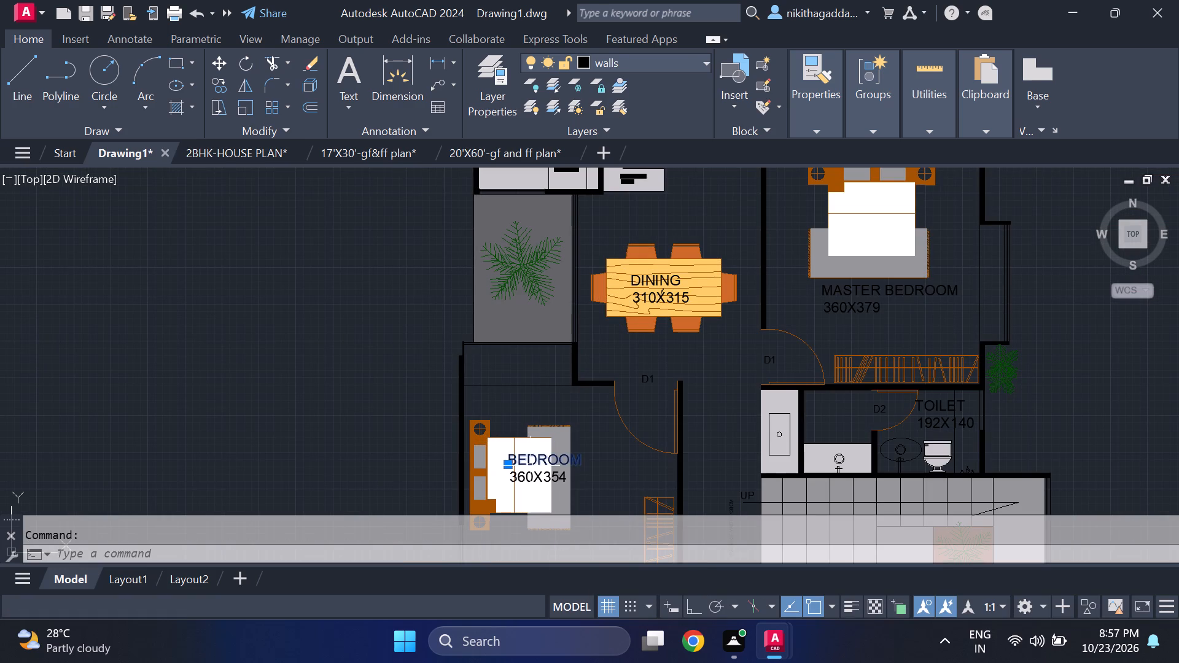
text(co)
key(Return)
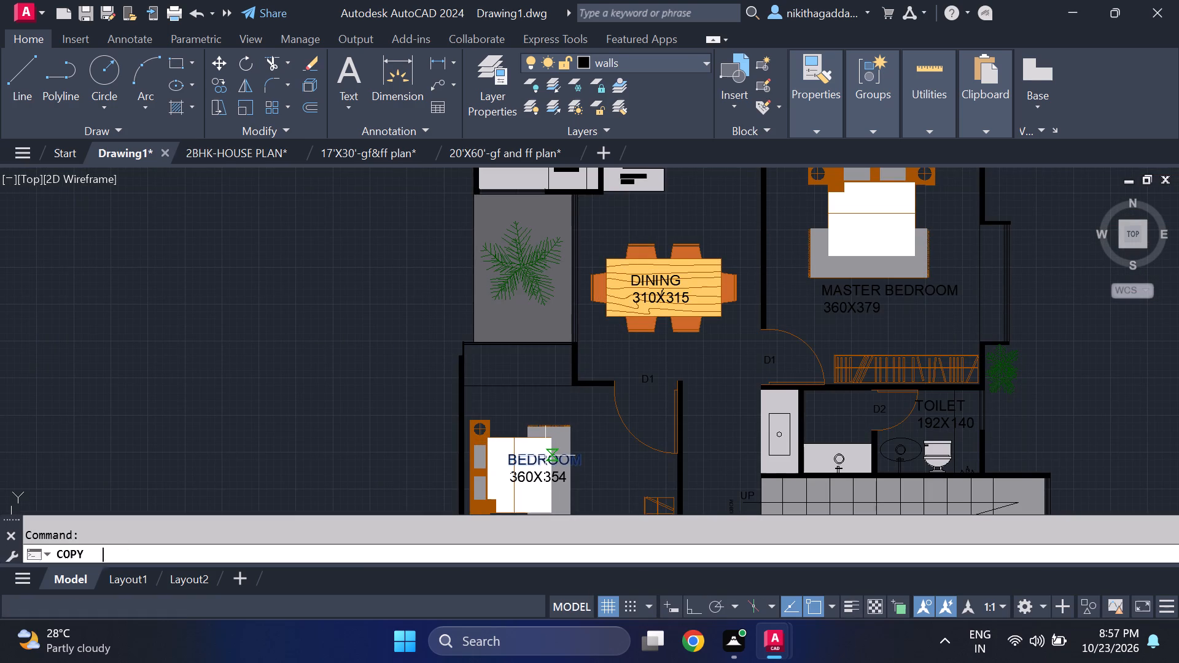
click(519, 463)
middle_drag(486, 289, 493, 306)
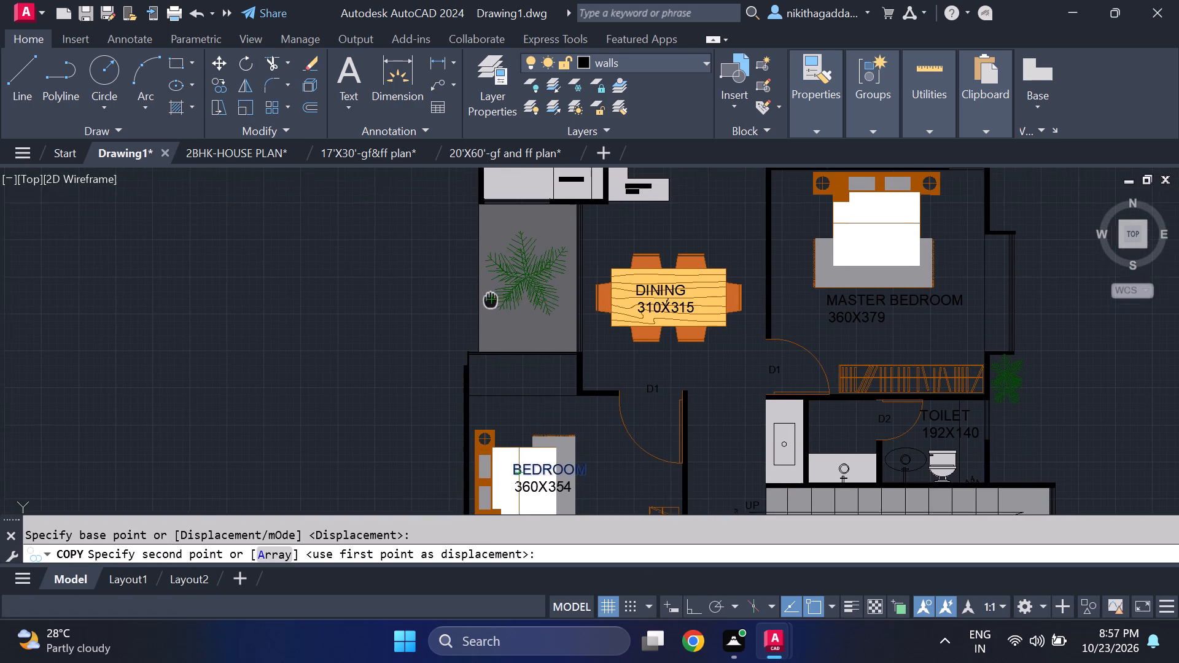
middle_drag(493, 306, 496, 341)
click(391, 321)
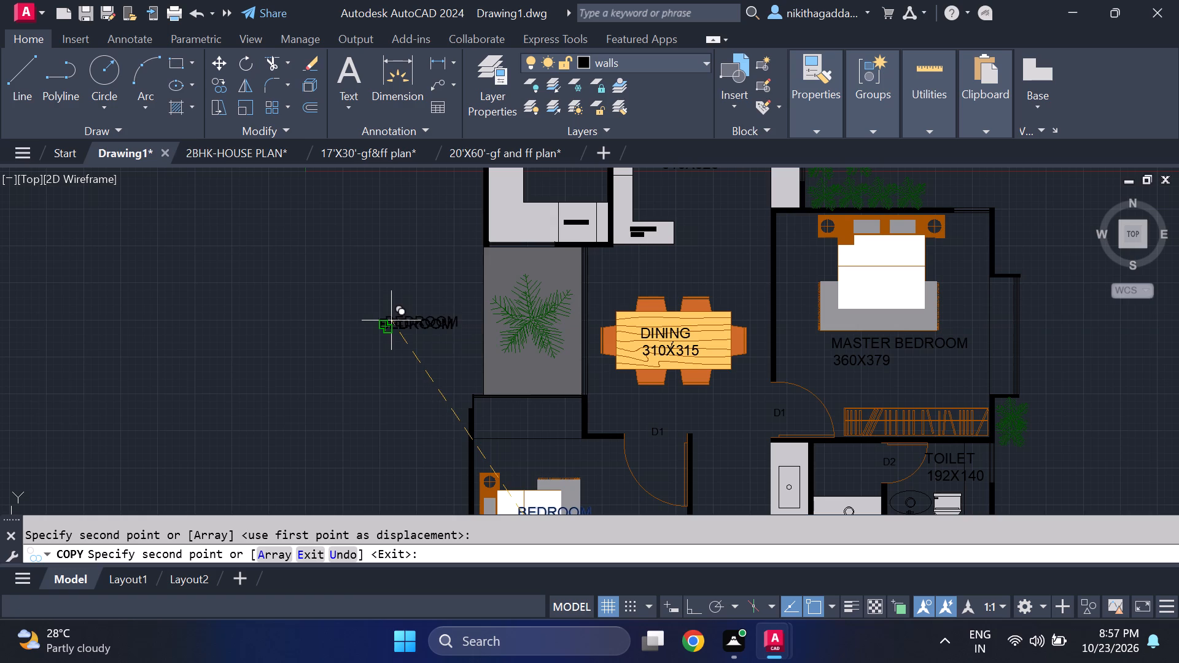
key(Escape)
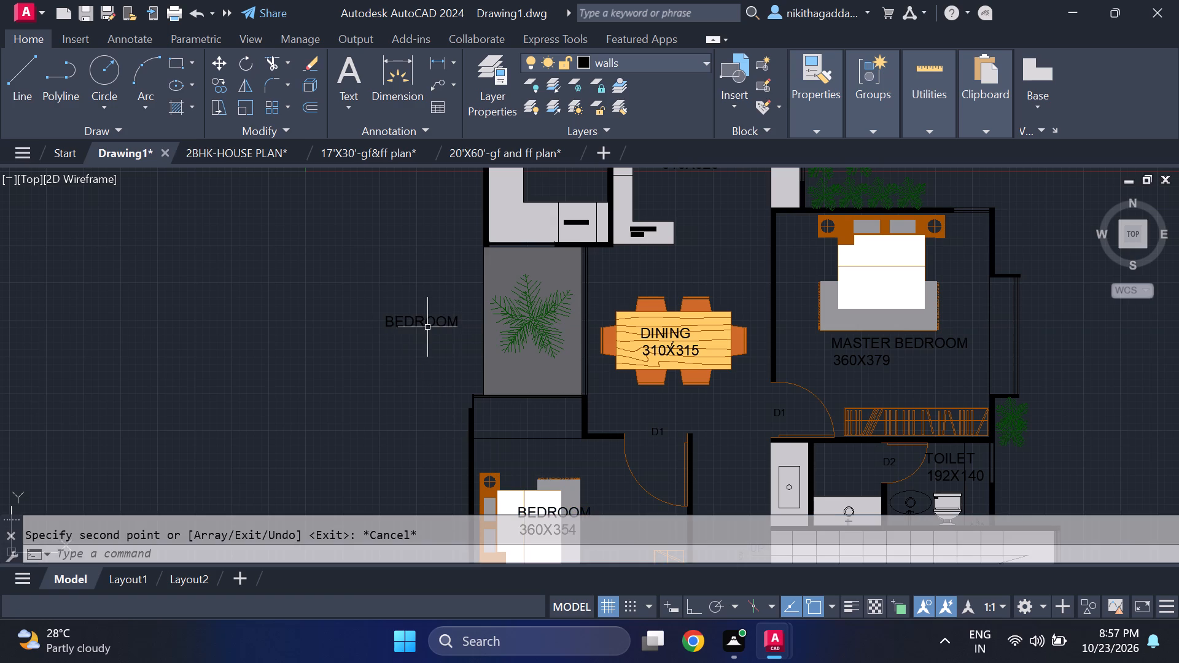
Change the copied BEDROOM label outside the planted court to read courtyard.
double_click(427, 327)
key(Delete)
text(courtyard)
key(Return)
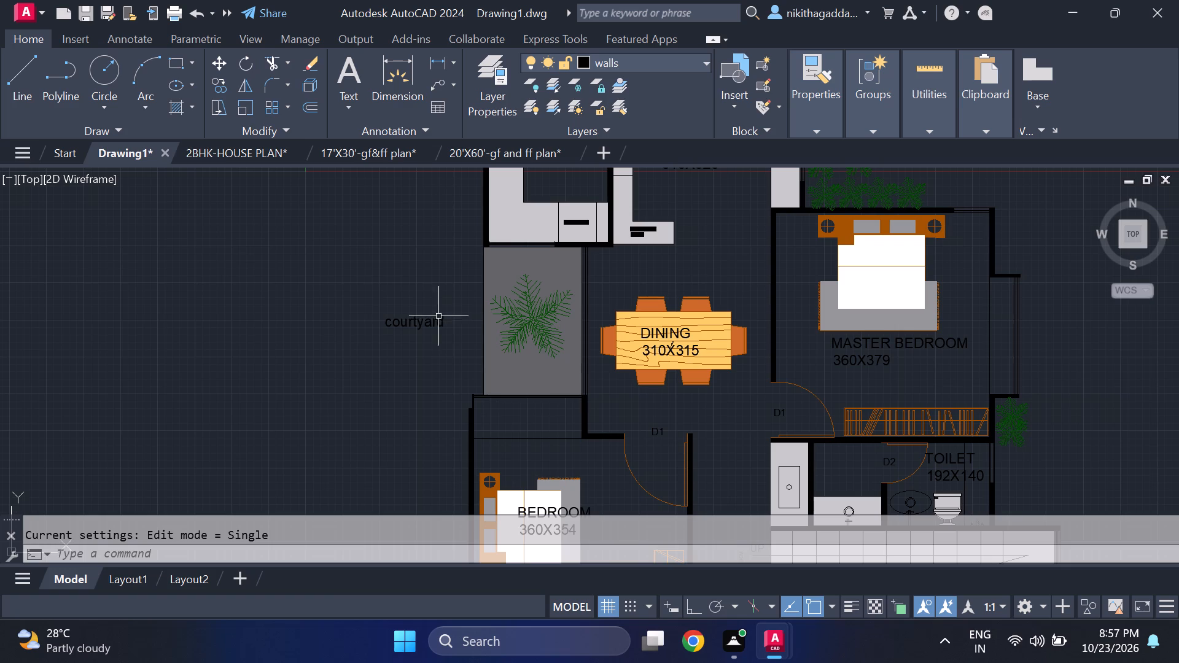
Retype the courtyard label beside the planted court in capitals as COURTYARD.
double_click(429, 322)
key(Delete)
key(c)
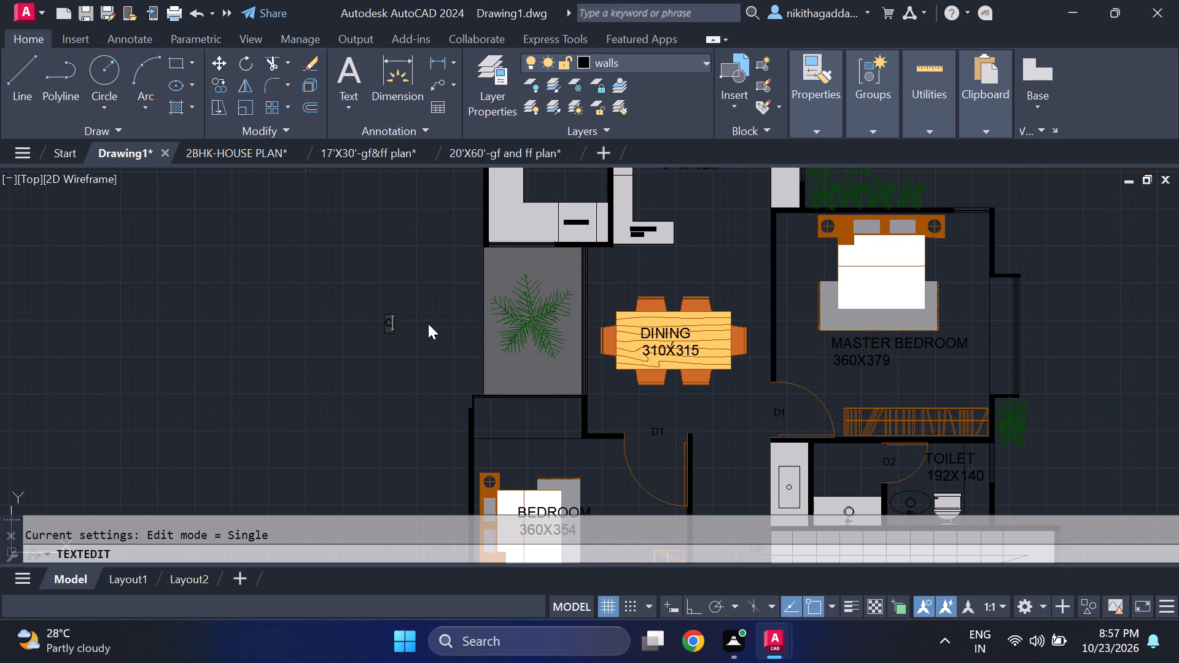
key(BackSpace)
text(COURT)
text(YARD)
key(Return)
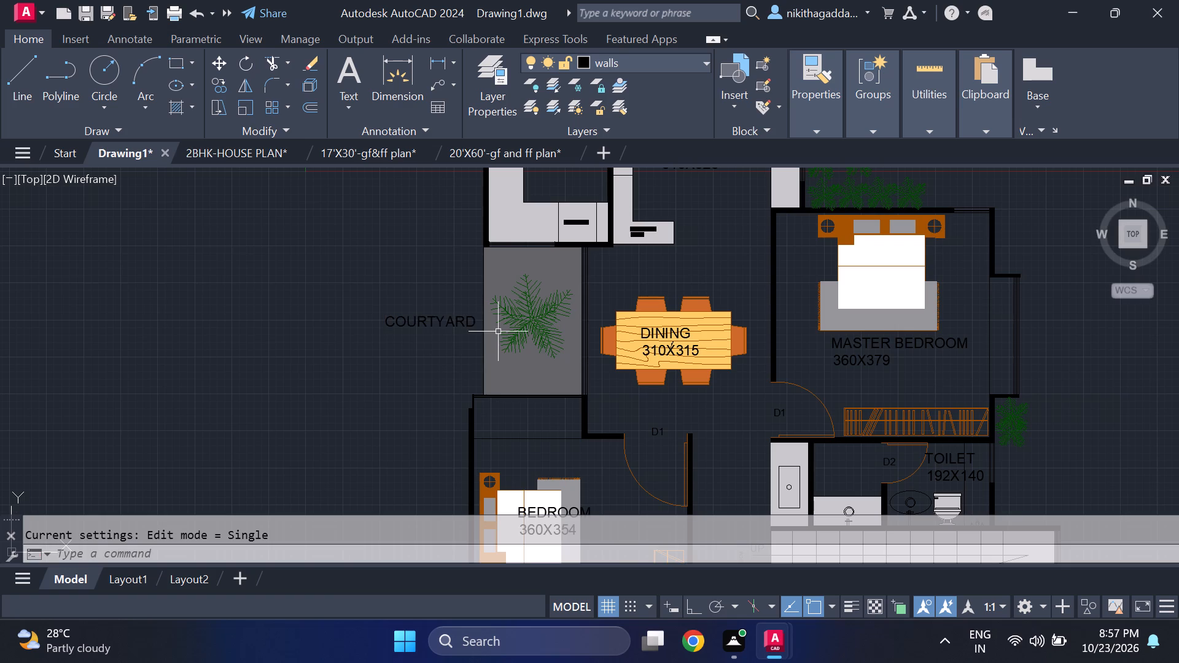
Copy the COURTYARD label onto the planted court beside the dining area, over the plant.
click(460, 299)
click(322, 343)
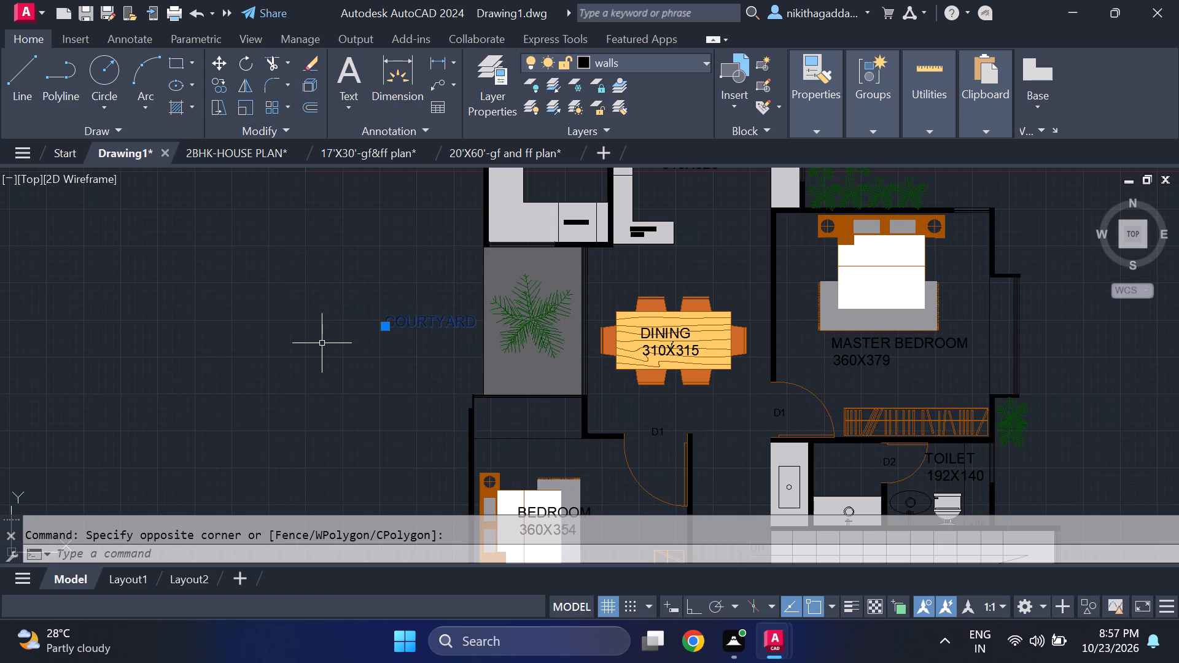
text(CO)
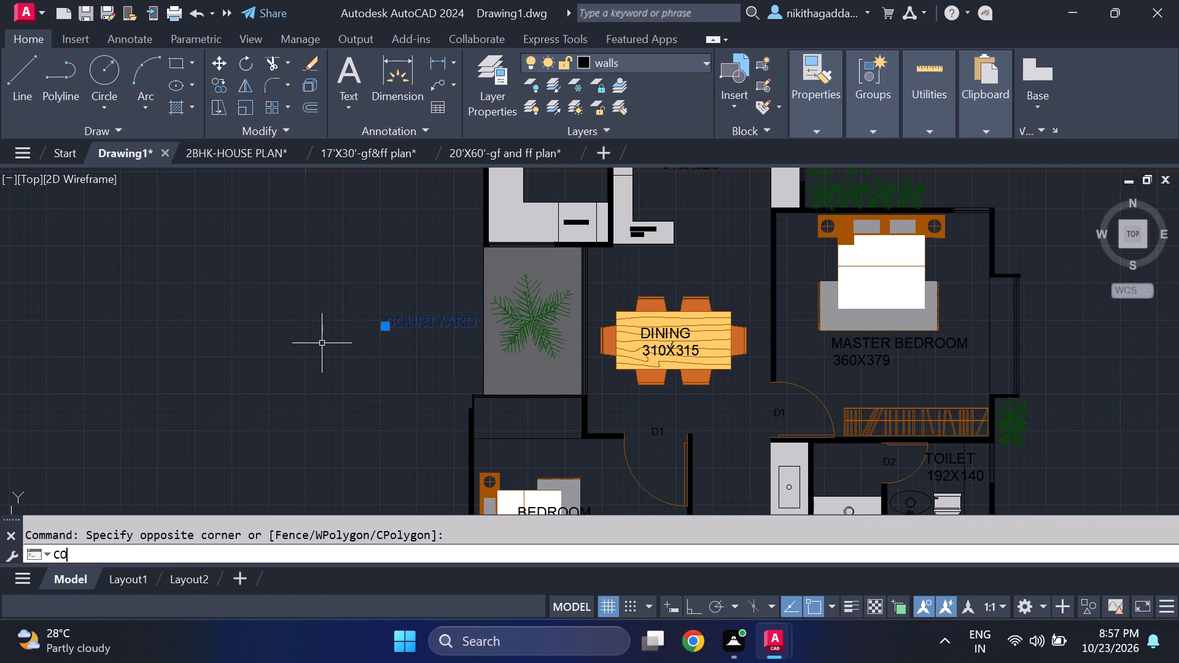
key(Return)
click(391, 323)
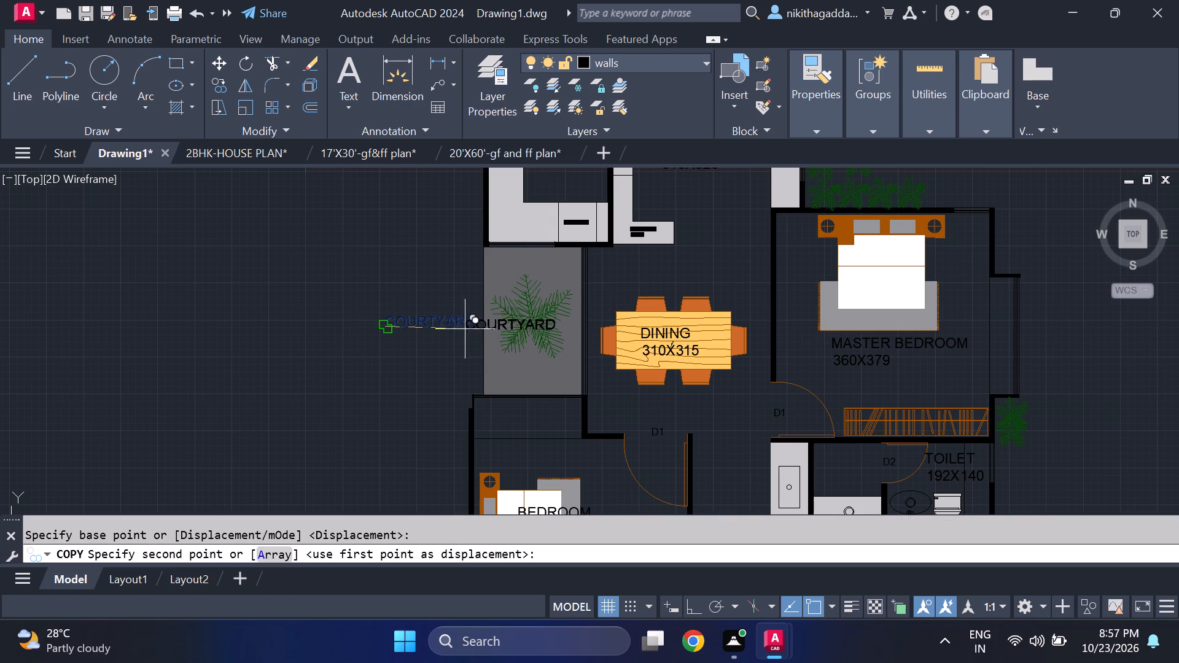
scroll(496, 311, up, 2)
click(470, 345)
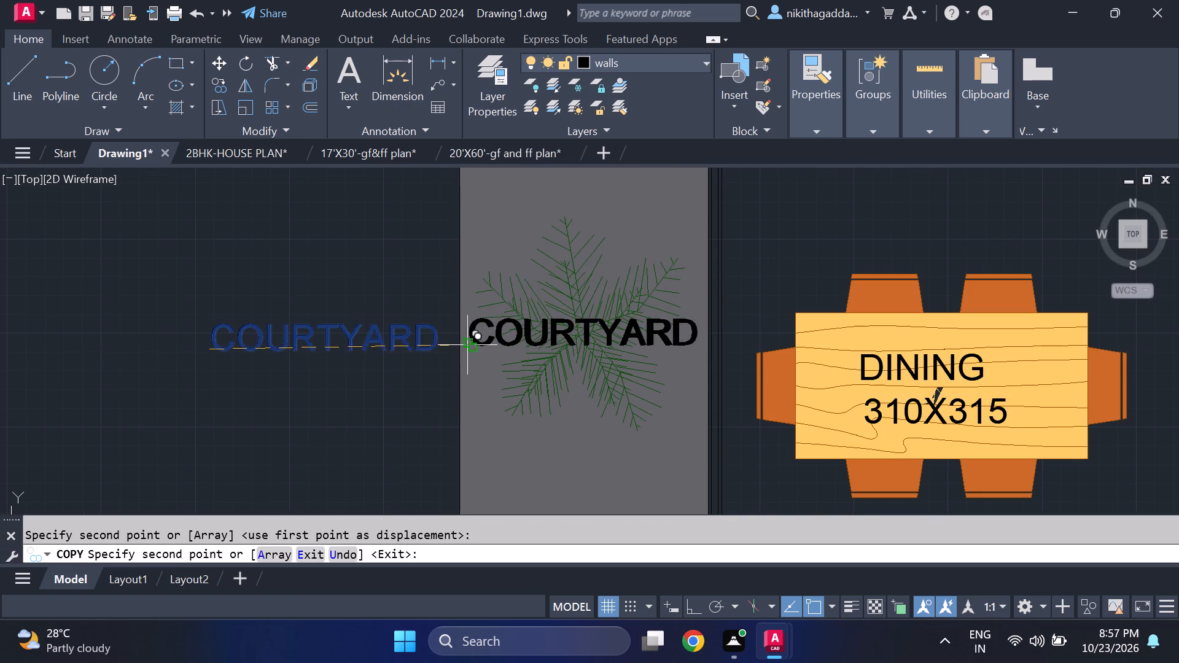
key(Escape)
Delete the original COURTYARD label left outside the house wall.
scroll(368, 338, up, 2)
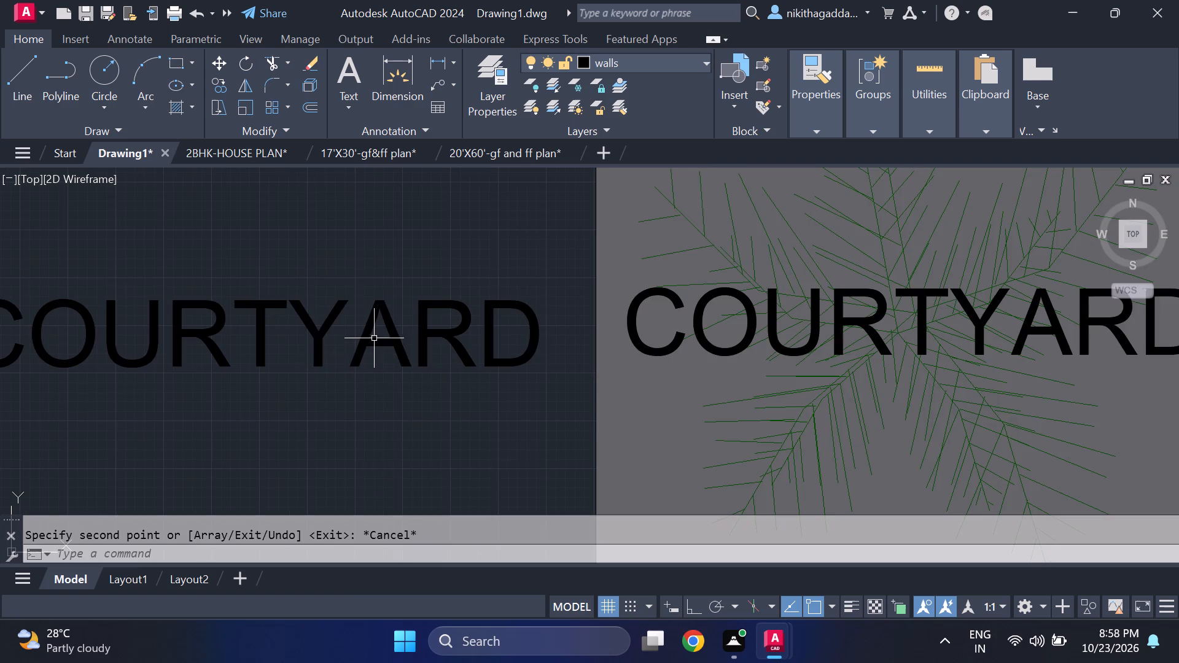
click(370, 261)
click(290, 404)
key(Delete)
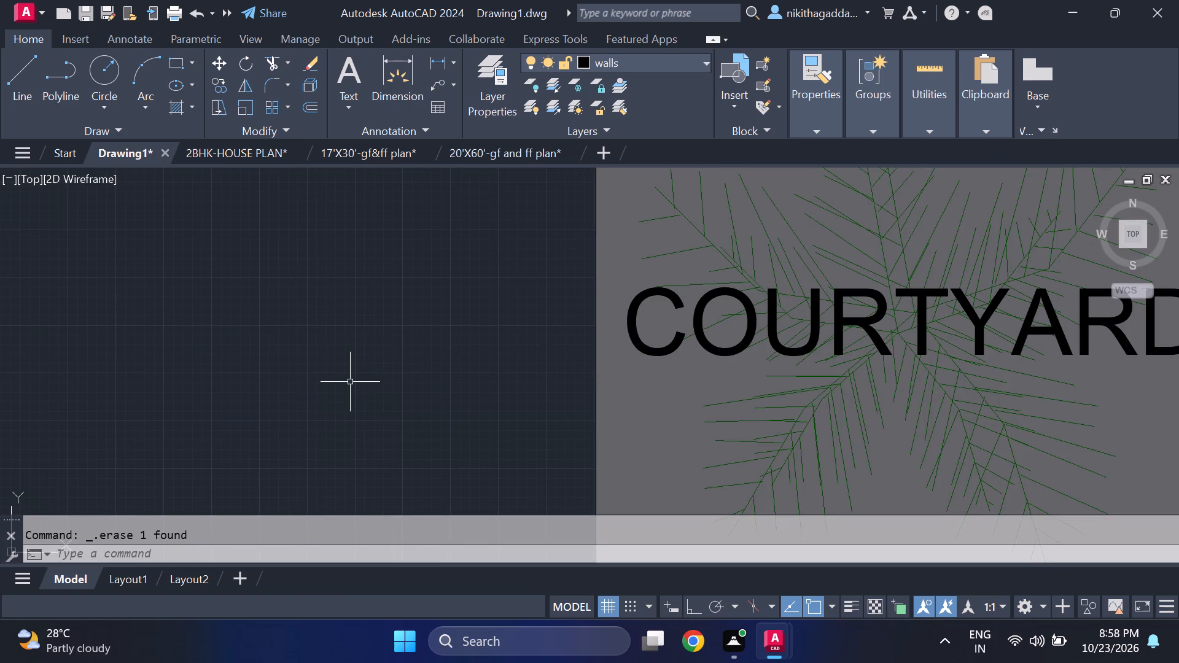
Inspect the plan from the kitchens through the dining area, bedrooms and staircase for missing labels or fills.
scroll(375, 373, down, 4)
middle_drag(560, 412, 539, 392)
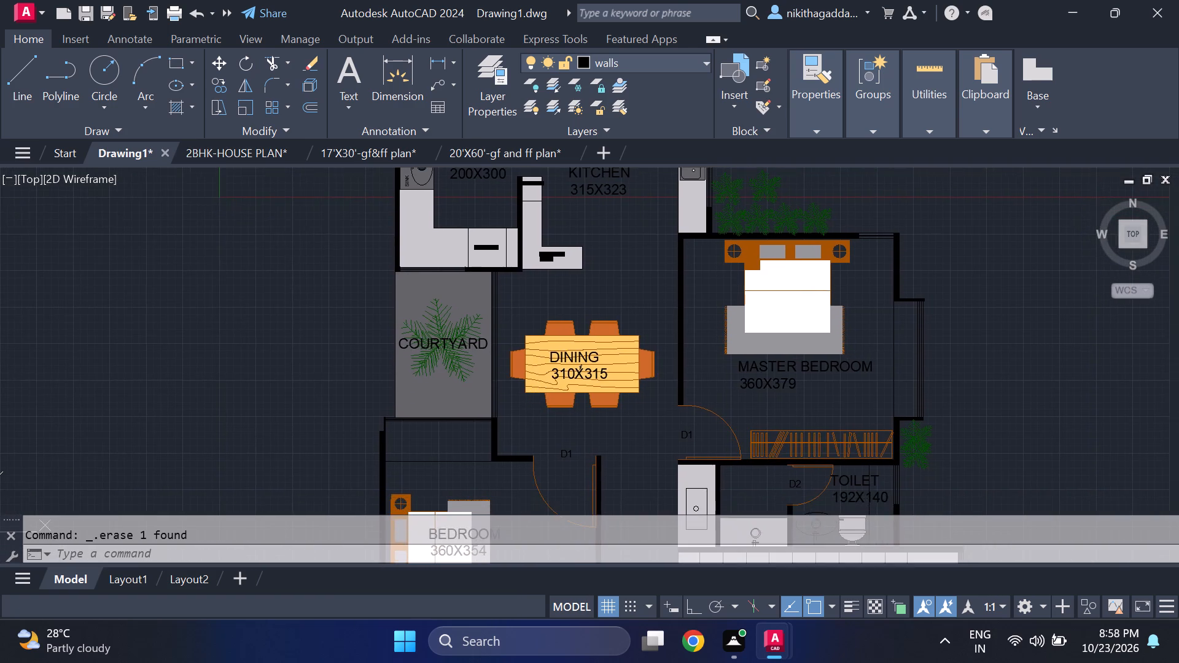
scroll(539, 392, down, 1)
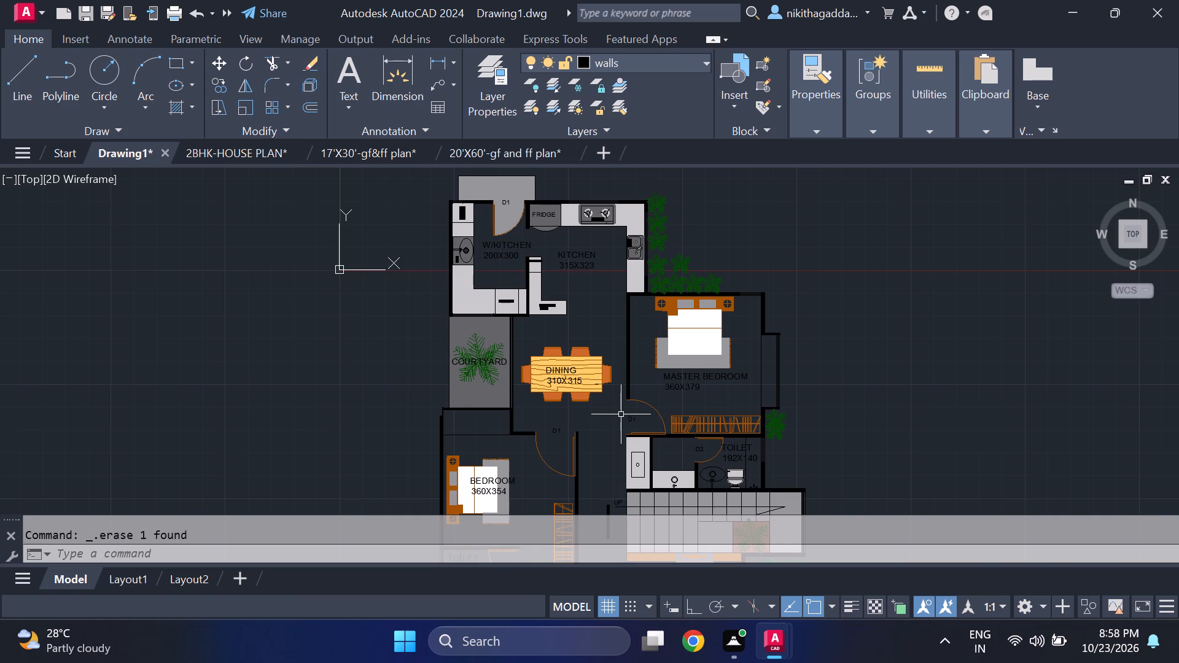
middle_drag(621, 414, 594, 407)
scroll(427, 240, up, 1)
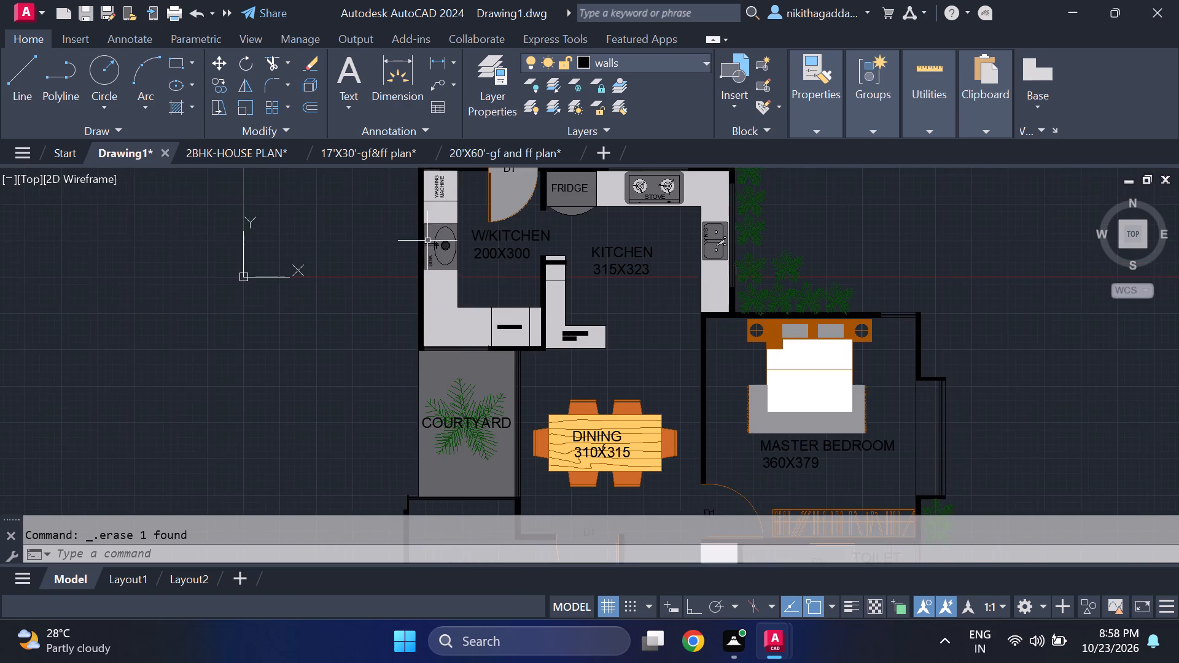
middle_drag(550, 335, 502, 271)
scroll(504, 269, down, 2)
scroll(575, 345, up, 2)
middle_drag(587, 357, 557, 325)
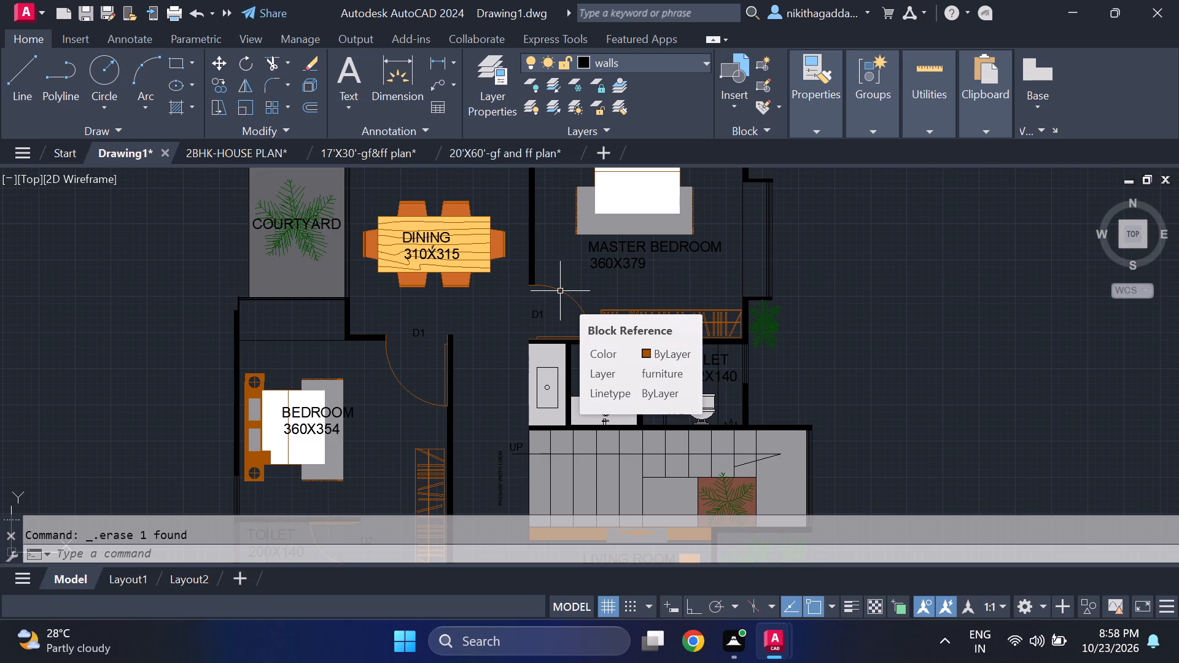
scroll(537, 231, down, 2)
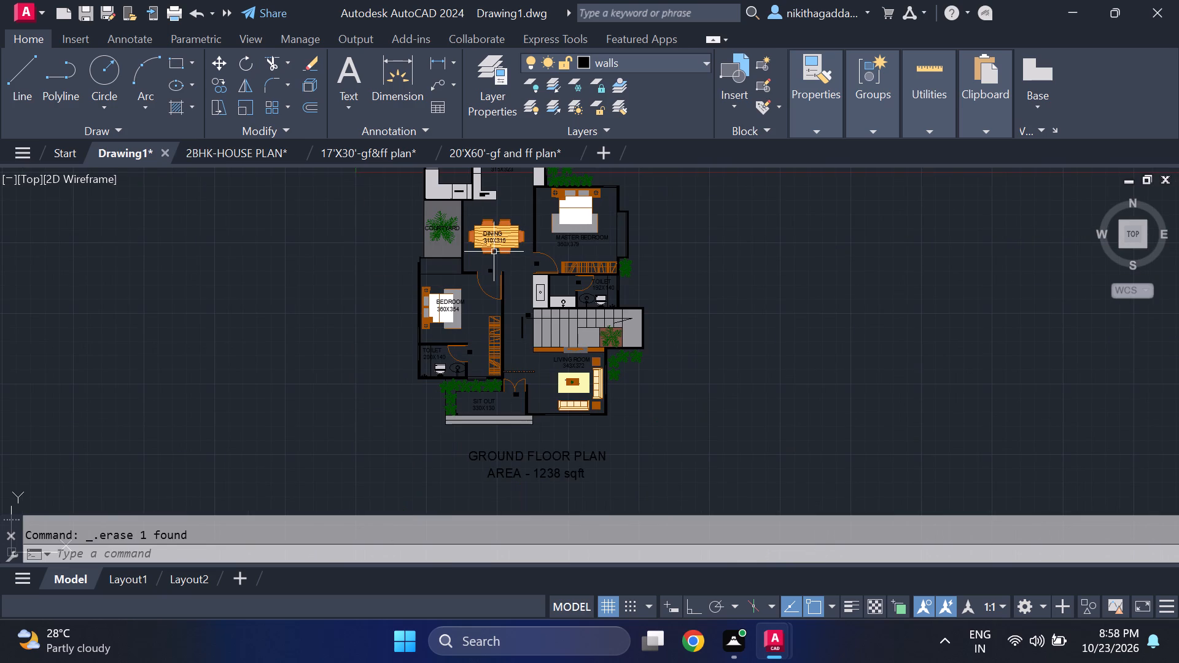
middle_drag(494, 252, 507, 206)
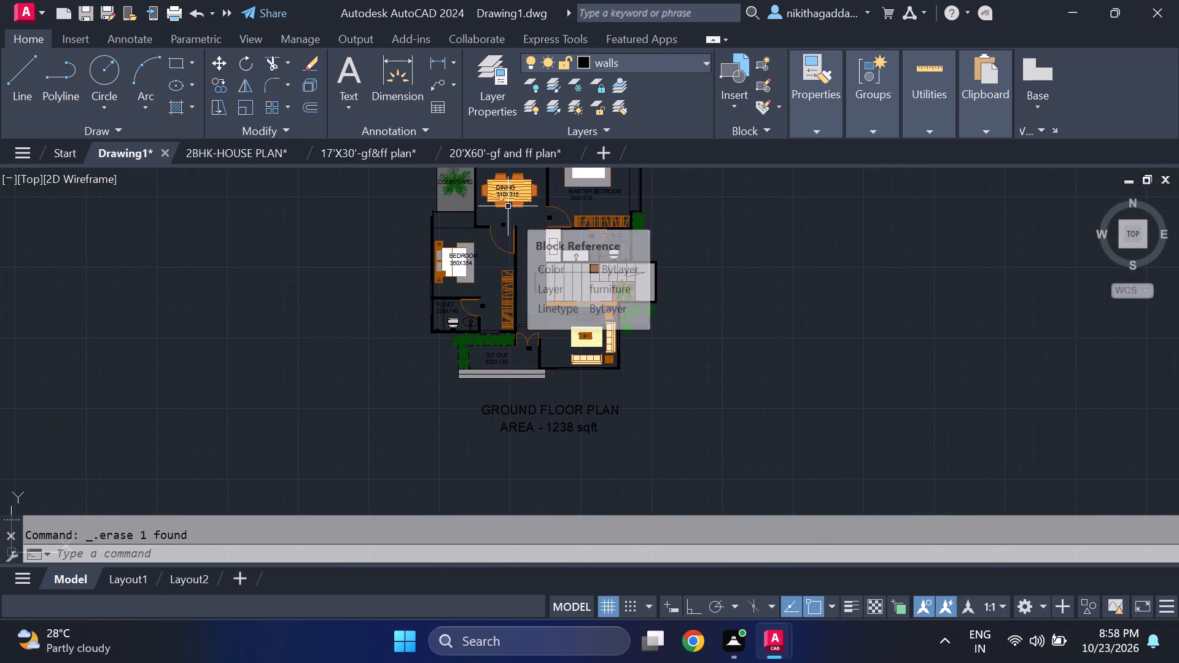
scroll(516, 236, down, 1)
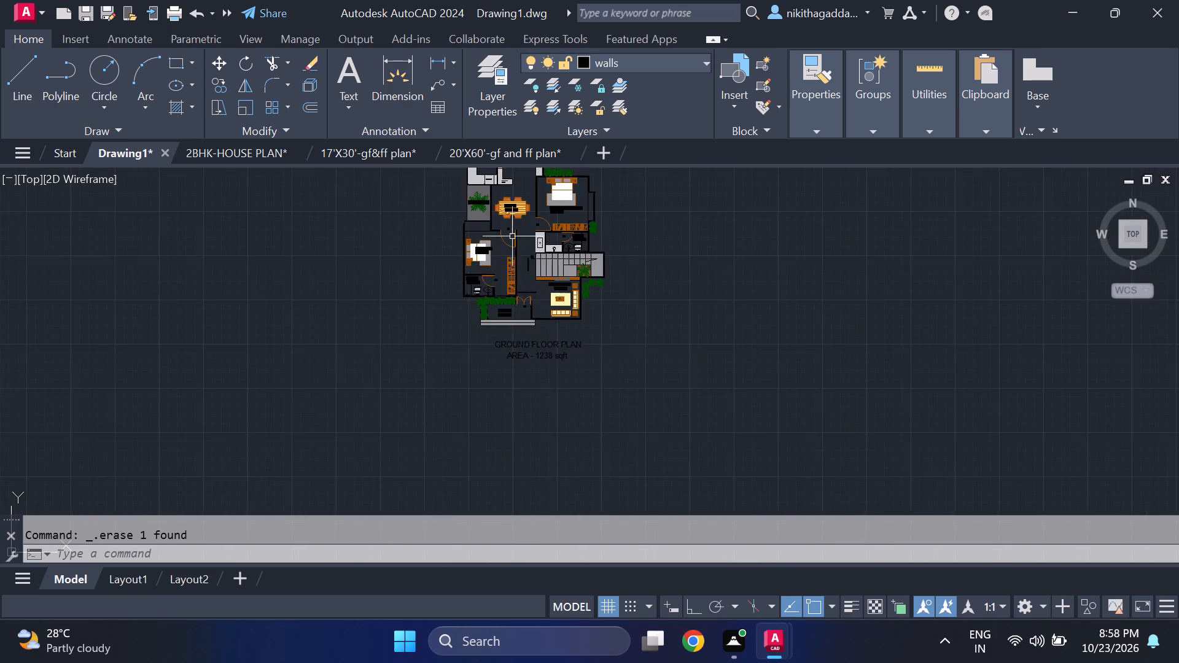
scroll(477, 225, up, 3)
middle_drag(518, 265, 602, 386)
scroll(593, 381, down, 1)
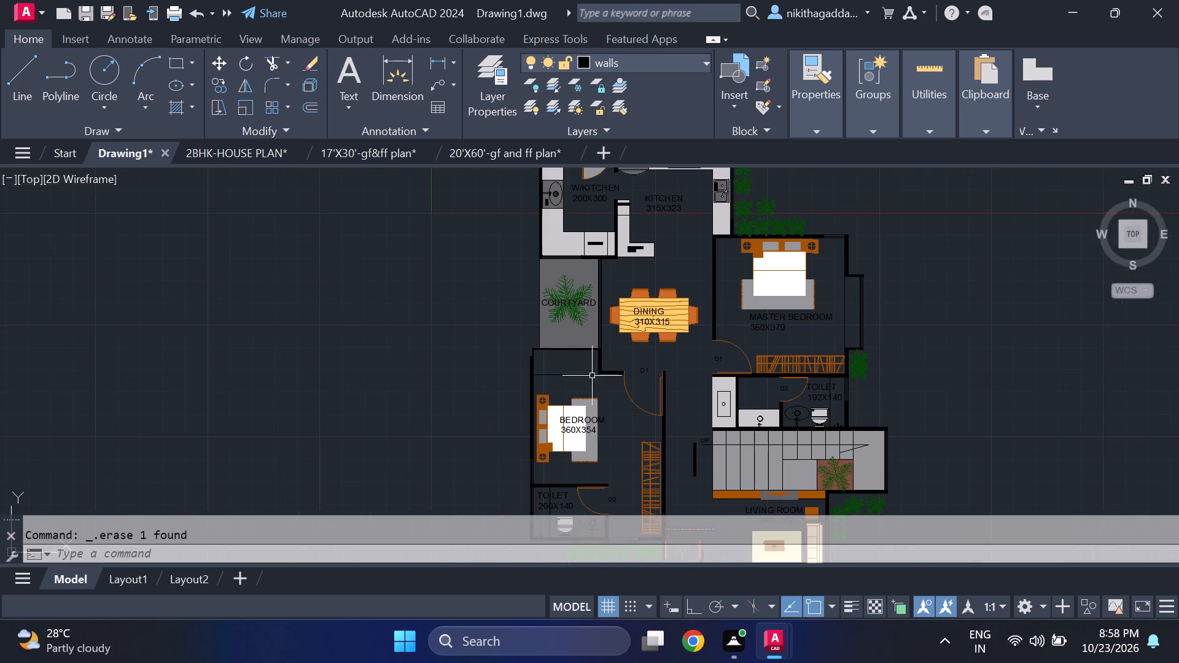
middle_drag(609, 351, 621, 338)
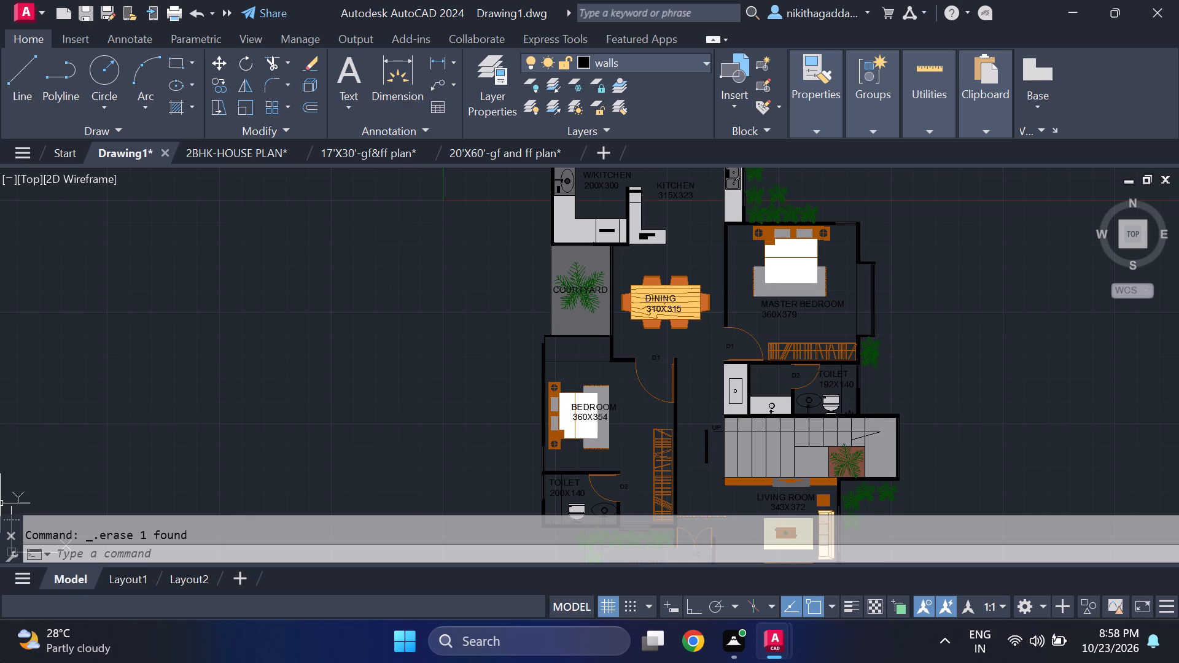
scroll(0, 662, up, 1)
scroll(835, 566, down, 2)
Hatch the narrow rectangle between the courtyard and the bedroom with a solid grey fill, colour 147,149,152.
scroll(764, 424, up, 1)
middle_drag(473, 364, 710, 403)
text(HATCH)
key(Return)
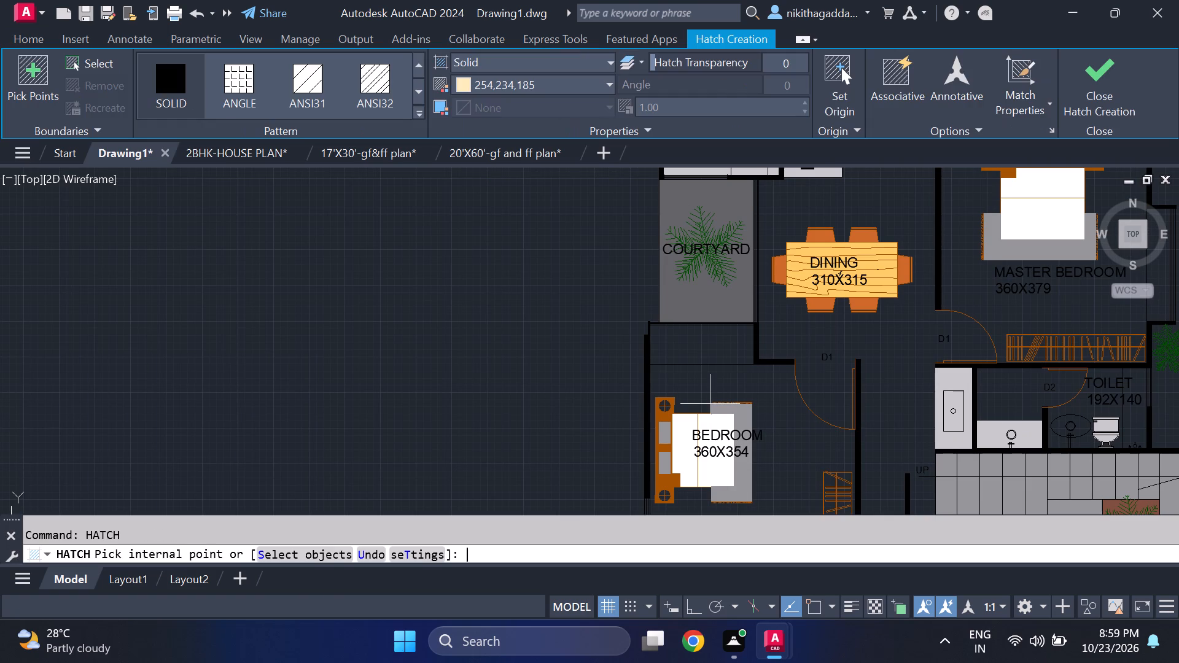
click(599, 80)
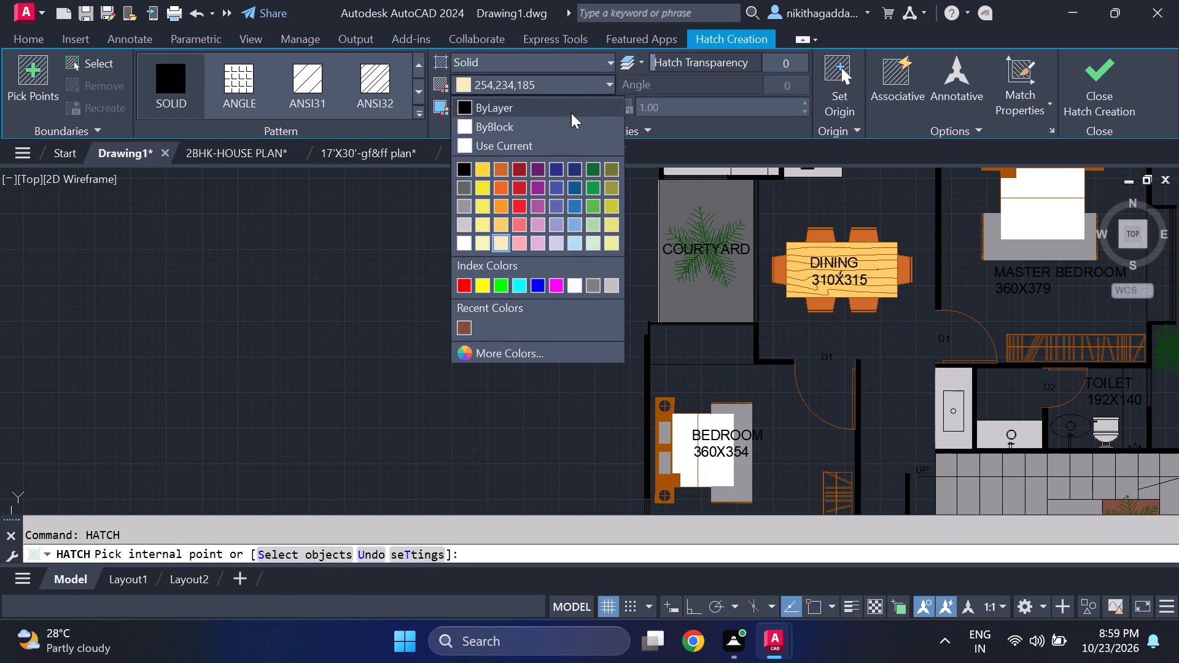
click(463, 207)
click(687, 354)
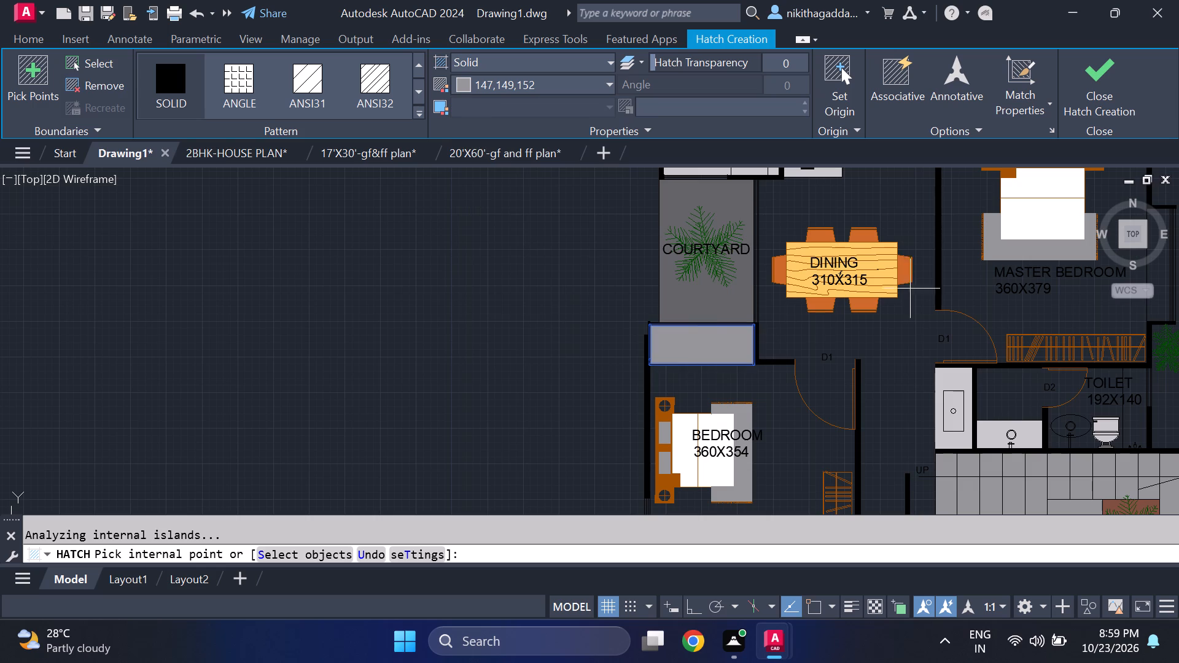
click(1097, 70)
Examine the overall plan and the newly filled strip between the courtyard and bedroom for remaining omissions.
scroll(900, 317, down, 2)
middle_drag(892, 328, 798, 327)
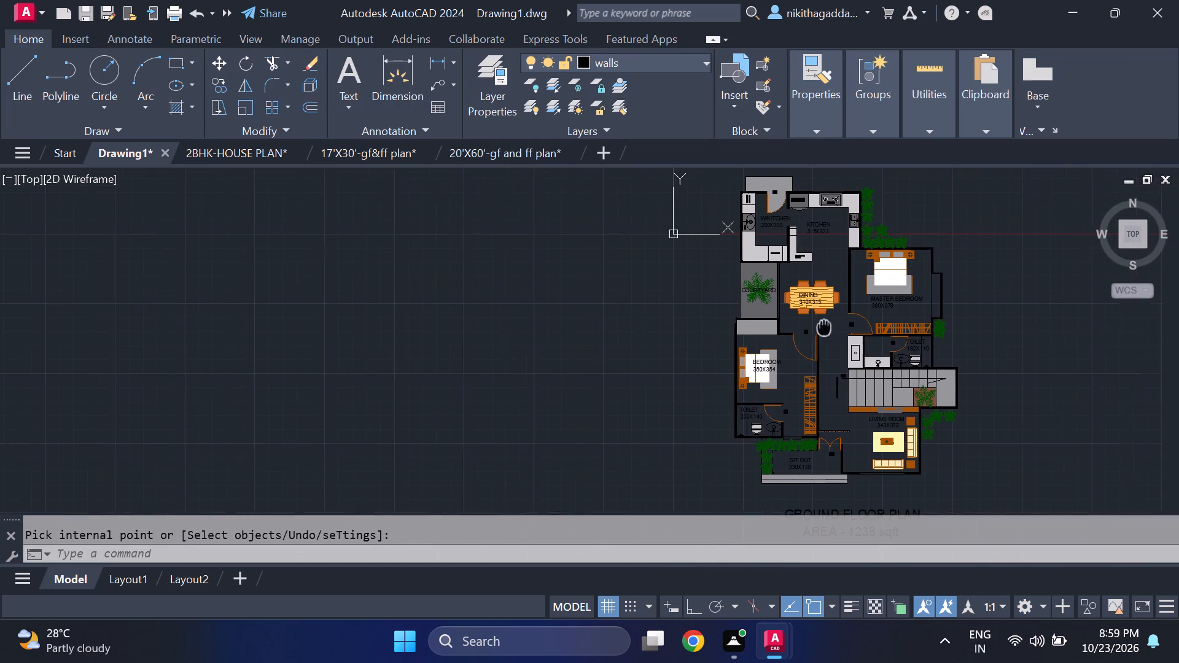
middle_drag(798, 327, 750, 339)
middle_drag(764, 379, 741, 371)
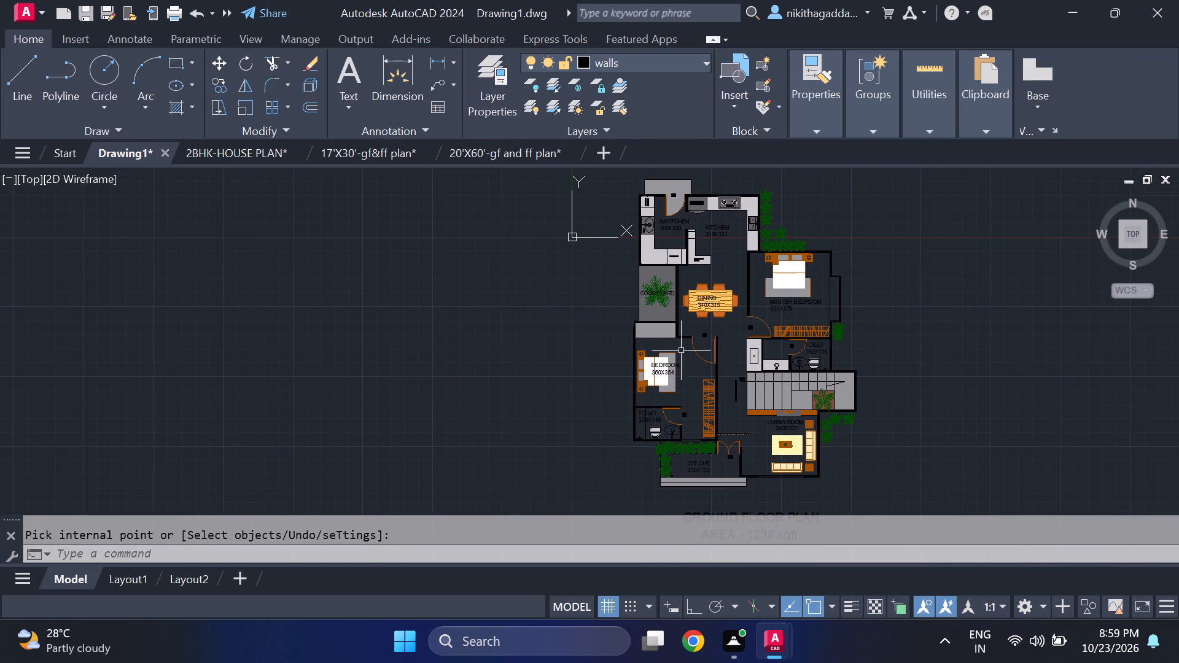
scroll(675, 338, up, 3)
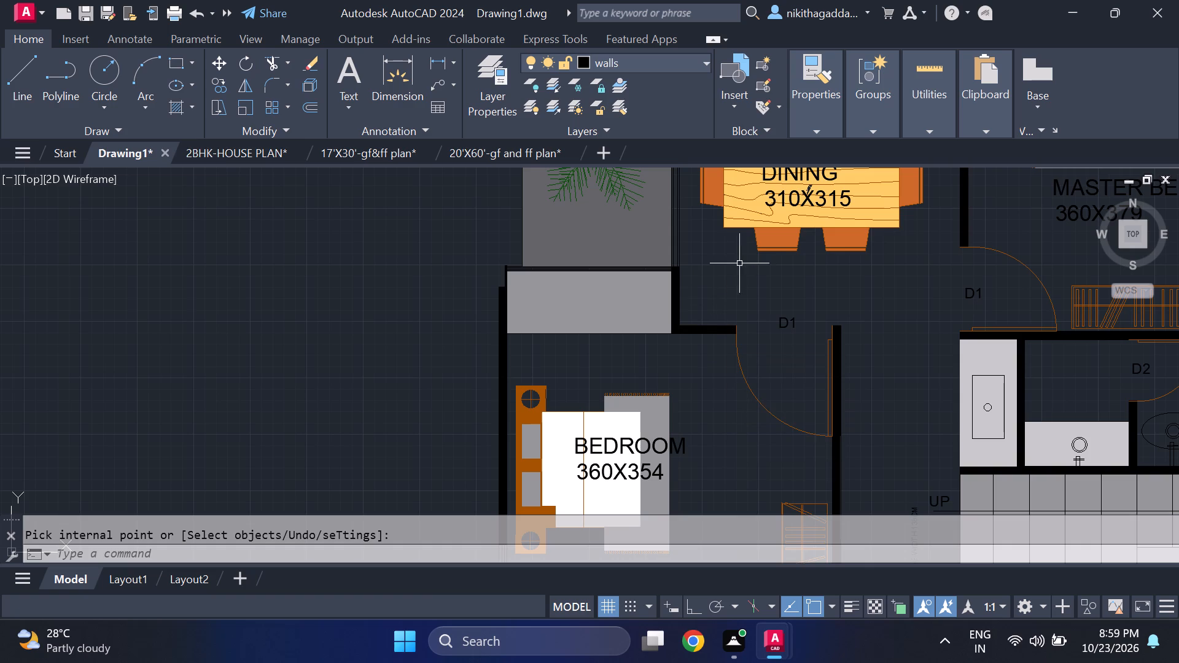
scroll(660, 313, down, 1)
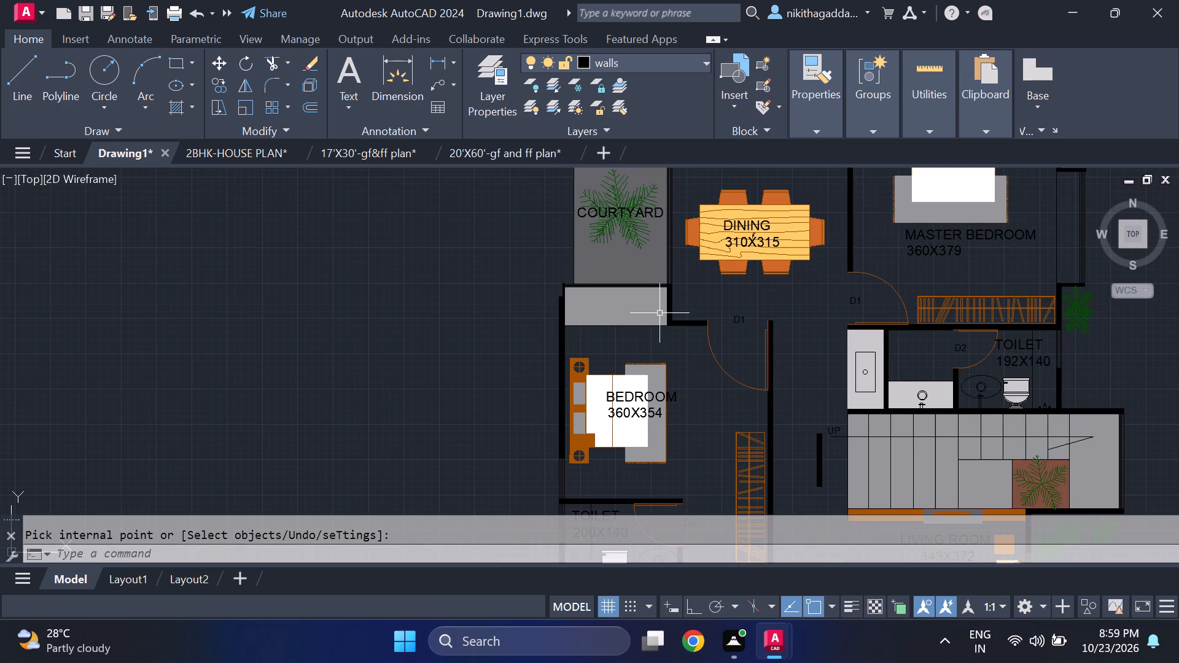
middle_drag(660, 313, 687, 437)
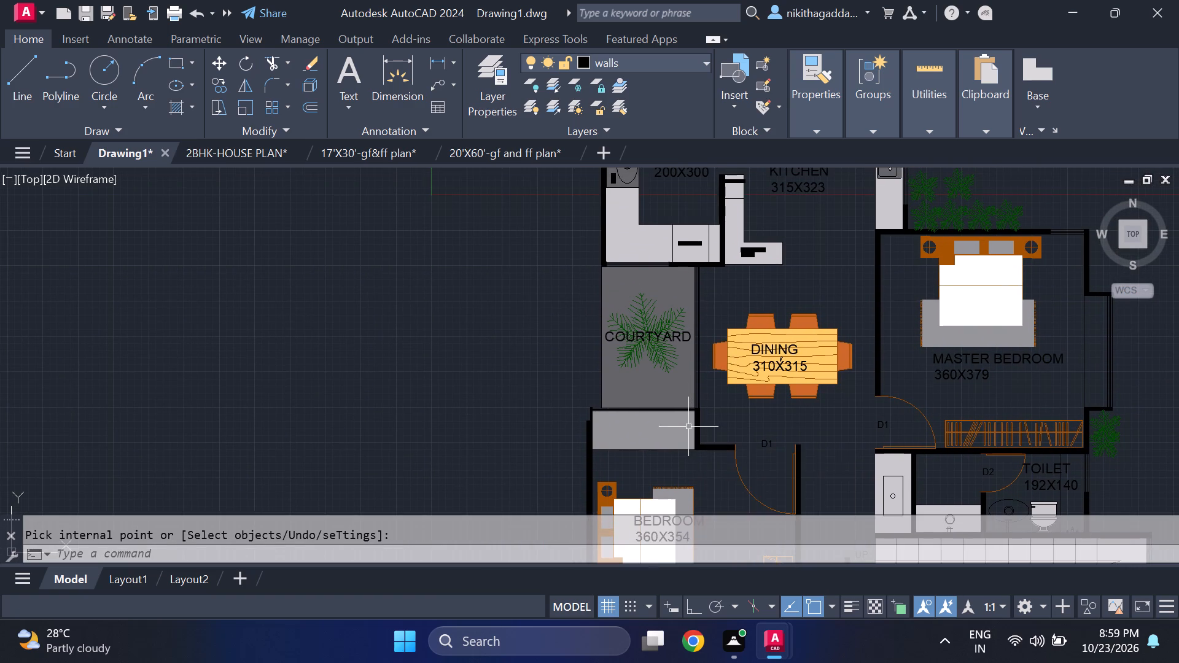
scroll(665, 392, down, 2)
scroll(732, 451, up, 1)
middle_drag(732, 451, 697, 422)
scroll(658, 359, down, 1)
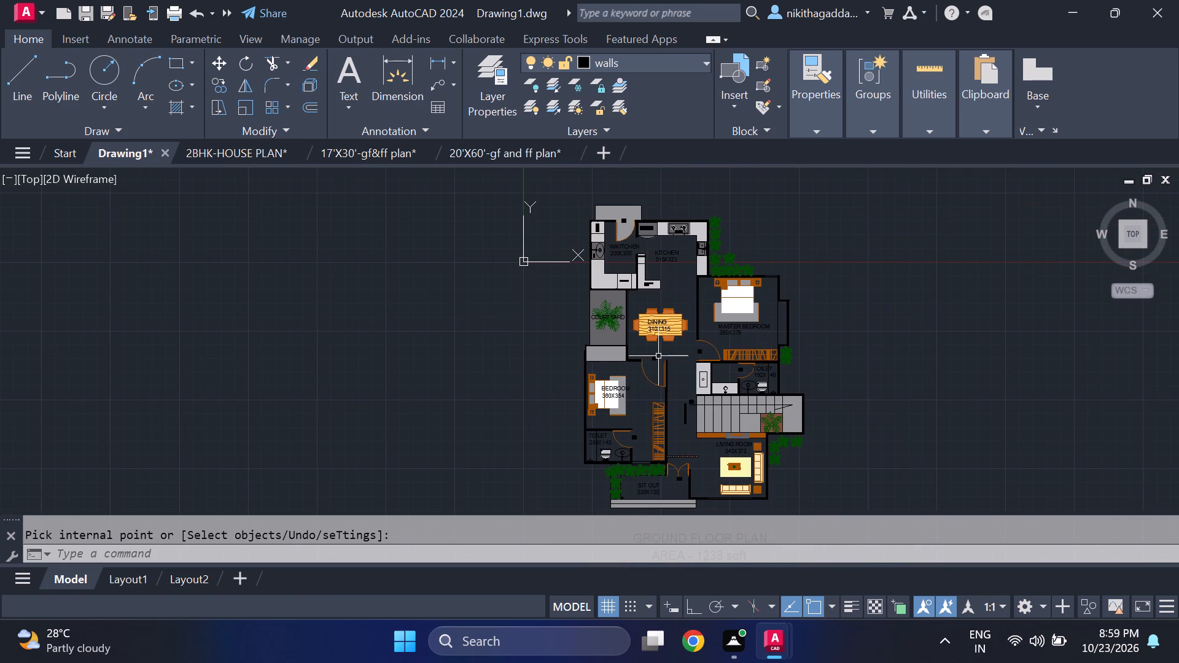
Copy the CUPBOARD label from the work kitchen counter into the grey rectangle between the courtyard and the bedroom.
scroll(638, 319, up, 2)
scroll(650, 312, down, 1)
middle_click(683, 254)
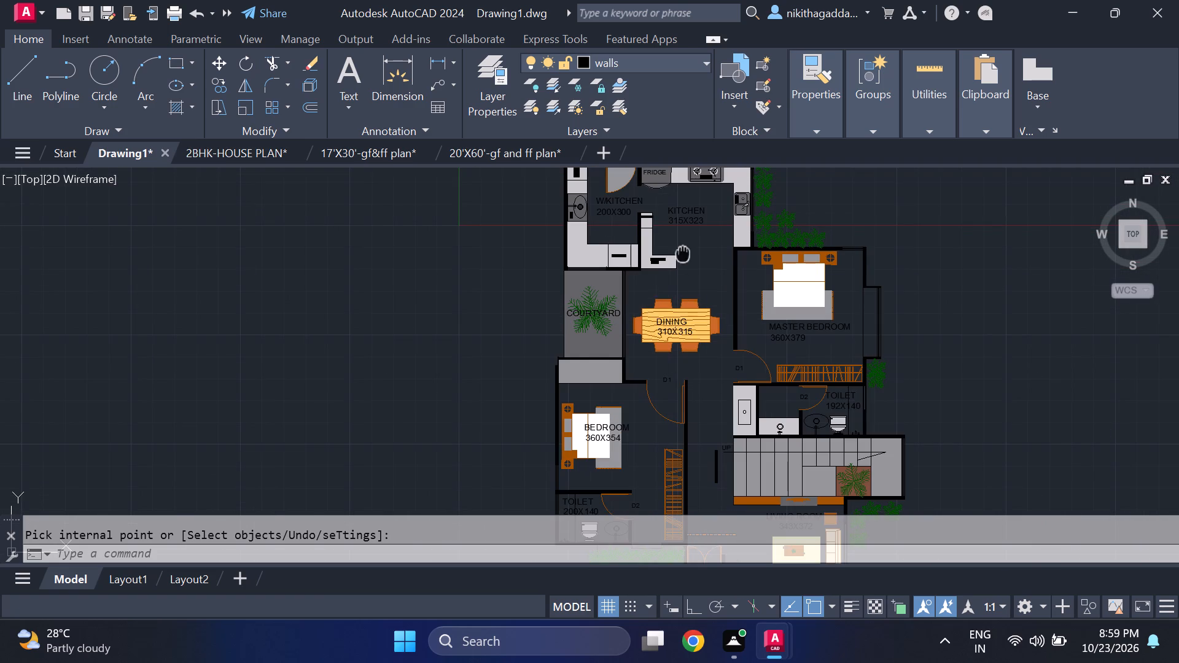
scroll(683, 254, up, 1)
middle_drag(684, 257, 709, 336)
scroll(696, 299, up, 2)
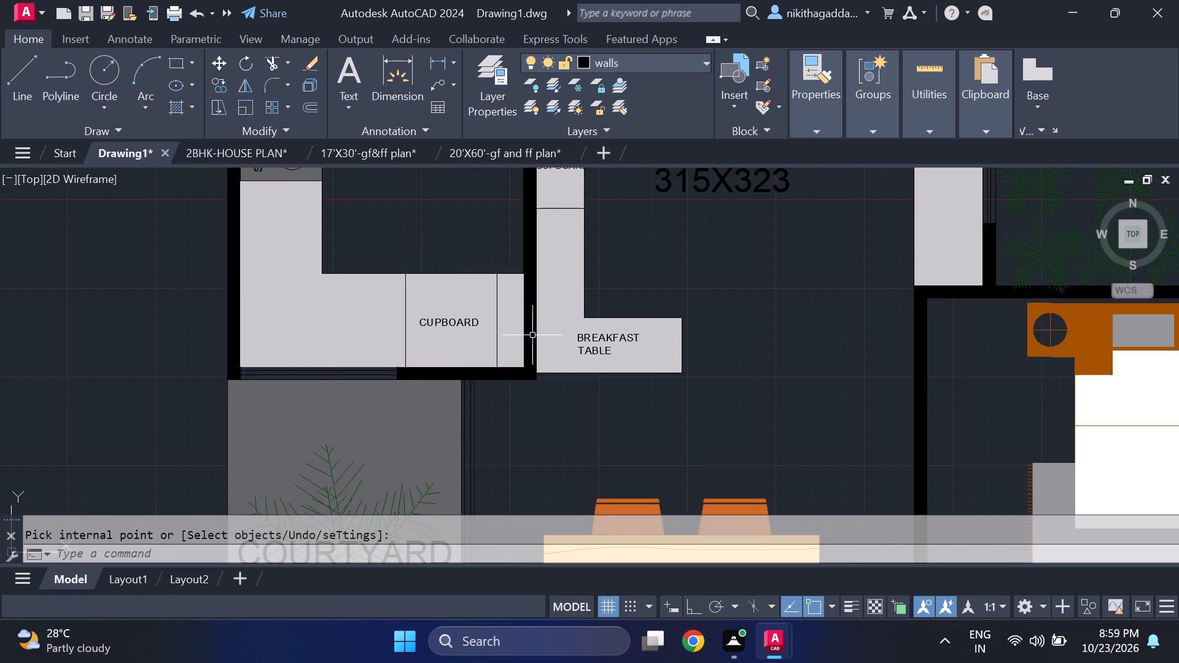
click(446, 323)
text(CO)
key(Return)
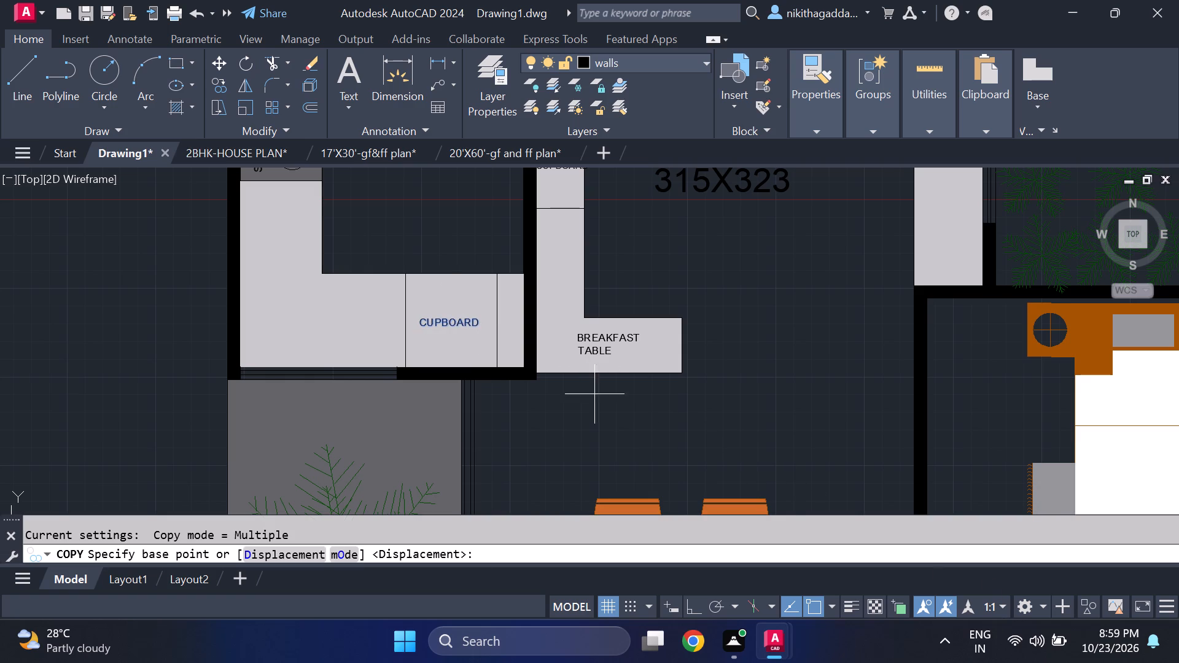
click(422, 317)
scroll(1027, 64, down, 4)
scroll(766, 429, up, 3)
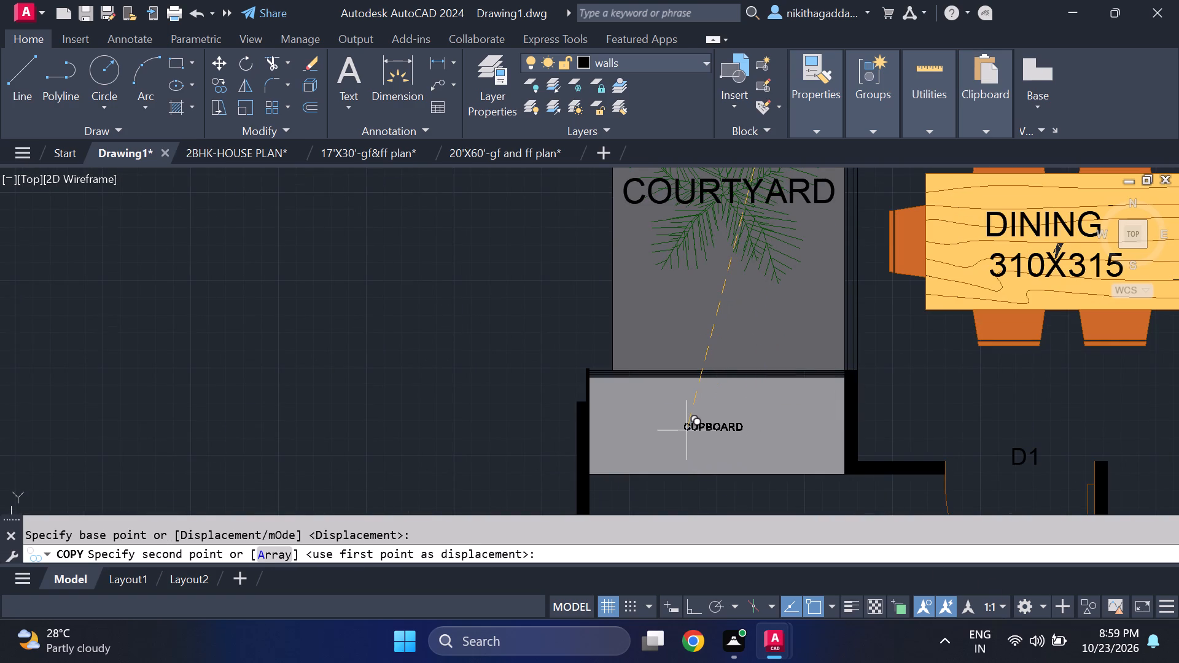
click(687, 430)
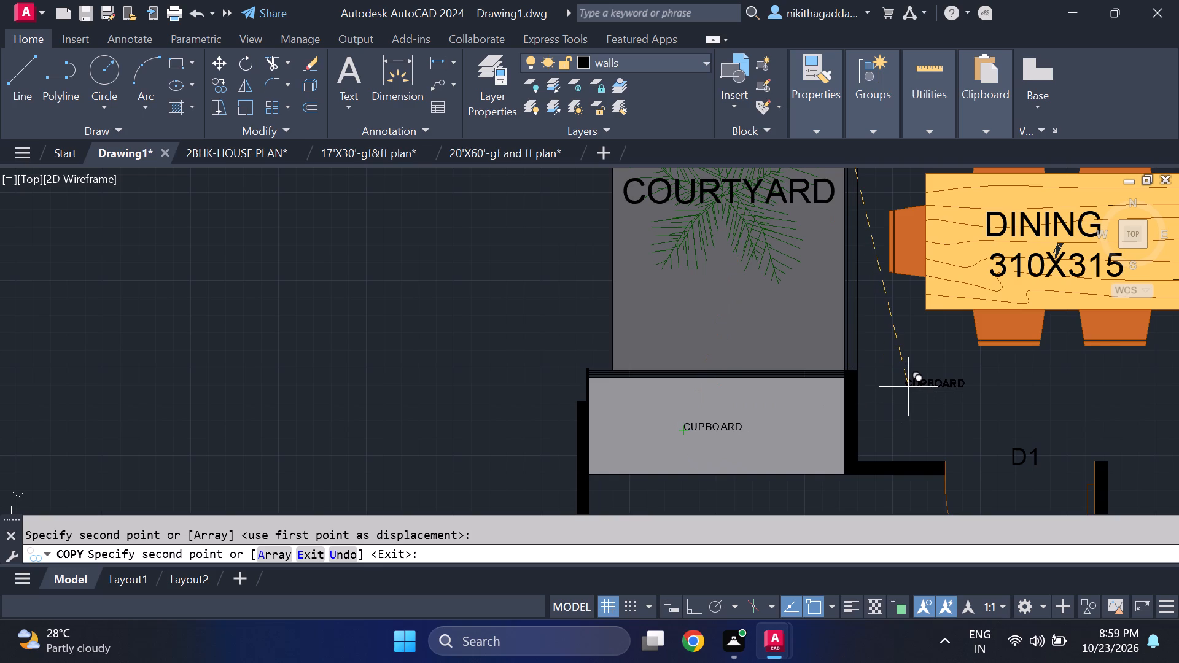
End the copying of the CUPBOARD label without placing another copy.
key(Escape)
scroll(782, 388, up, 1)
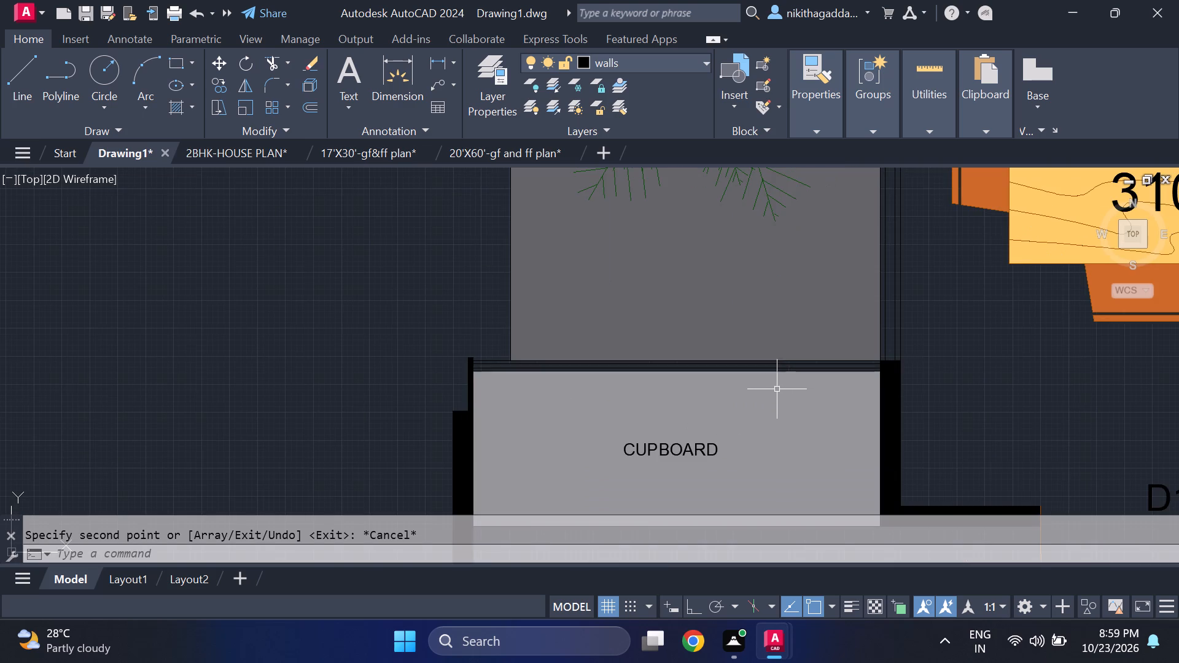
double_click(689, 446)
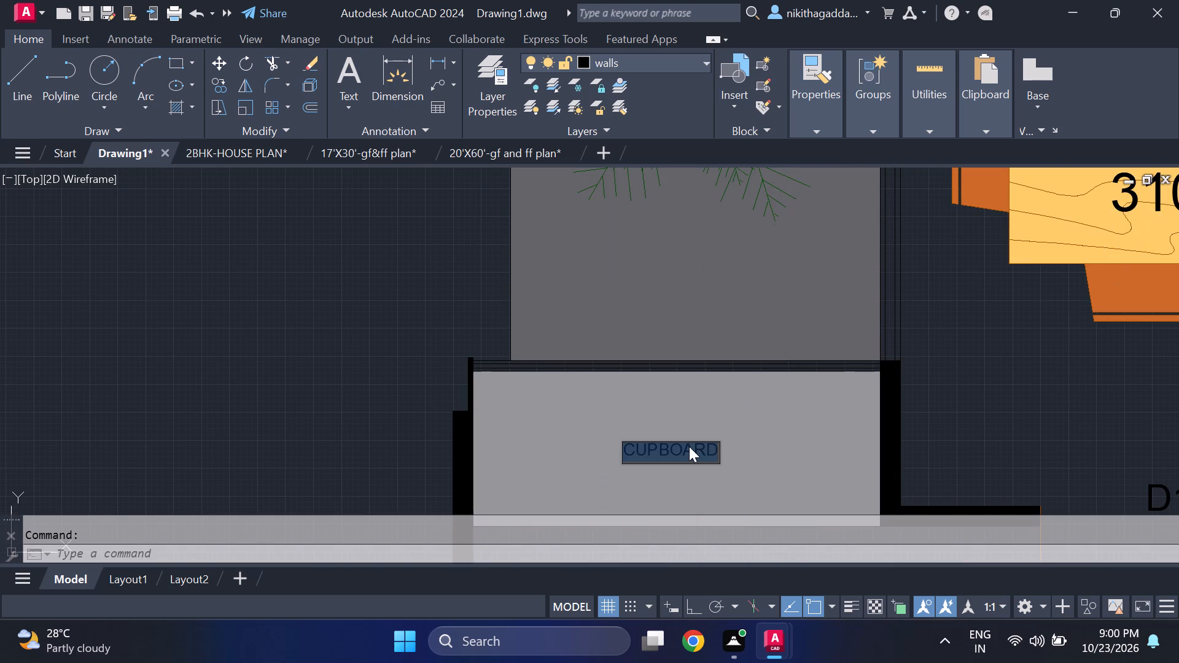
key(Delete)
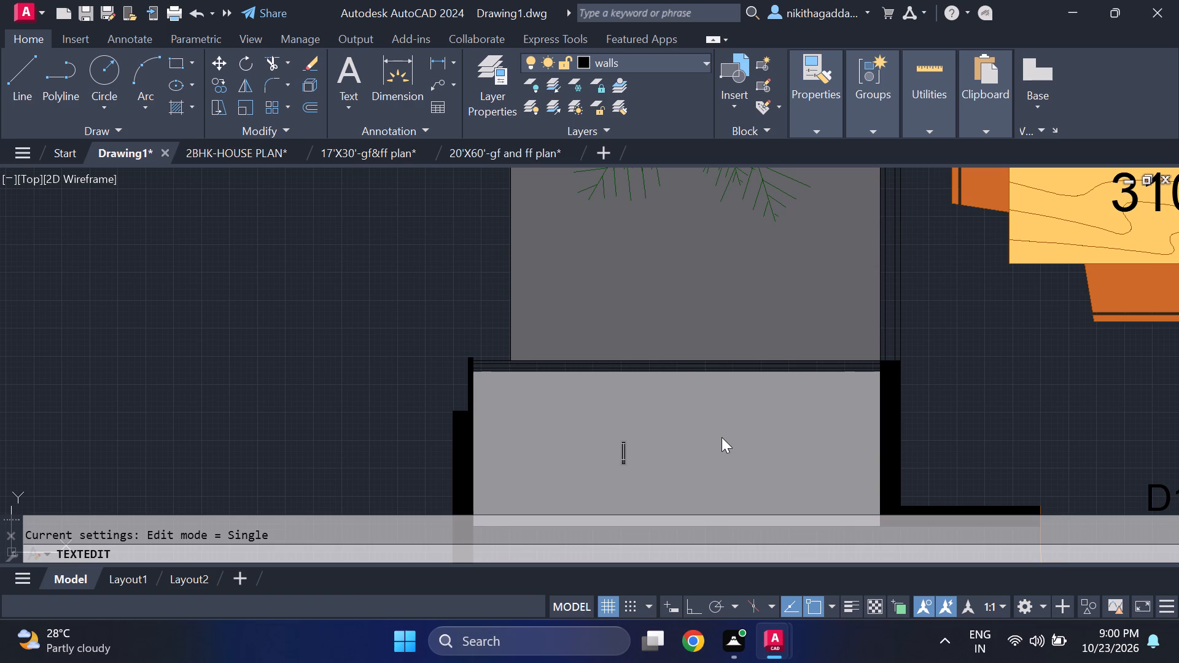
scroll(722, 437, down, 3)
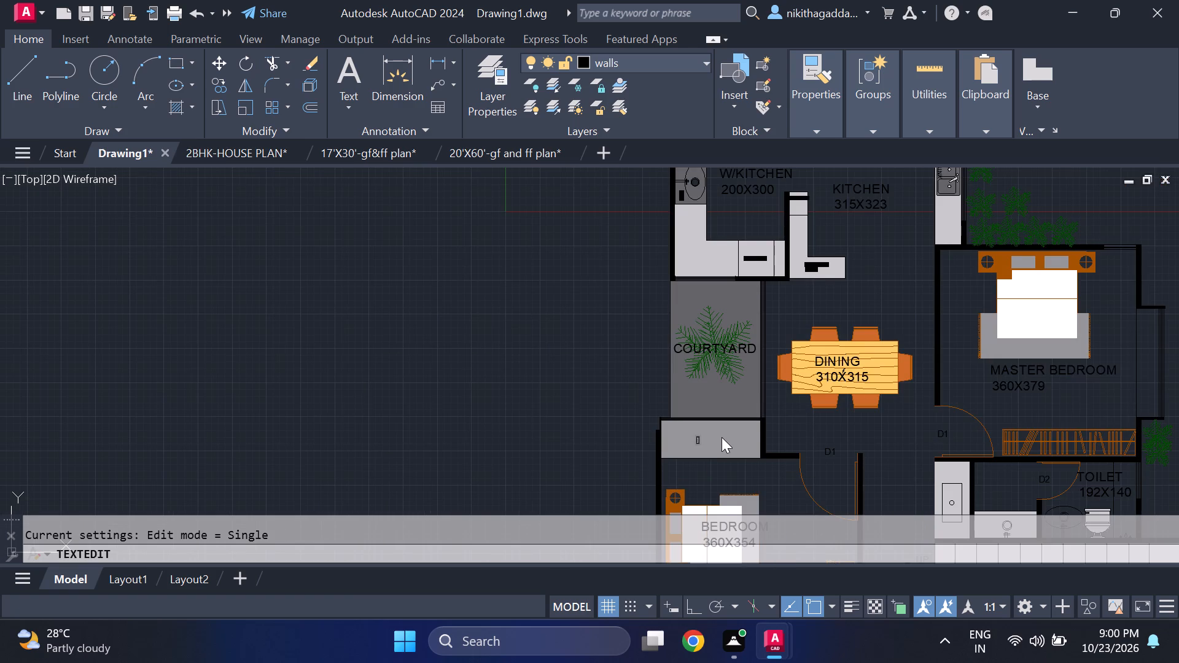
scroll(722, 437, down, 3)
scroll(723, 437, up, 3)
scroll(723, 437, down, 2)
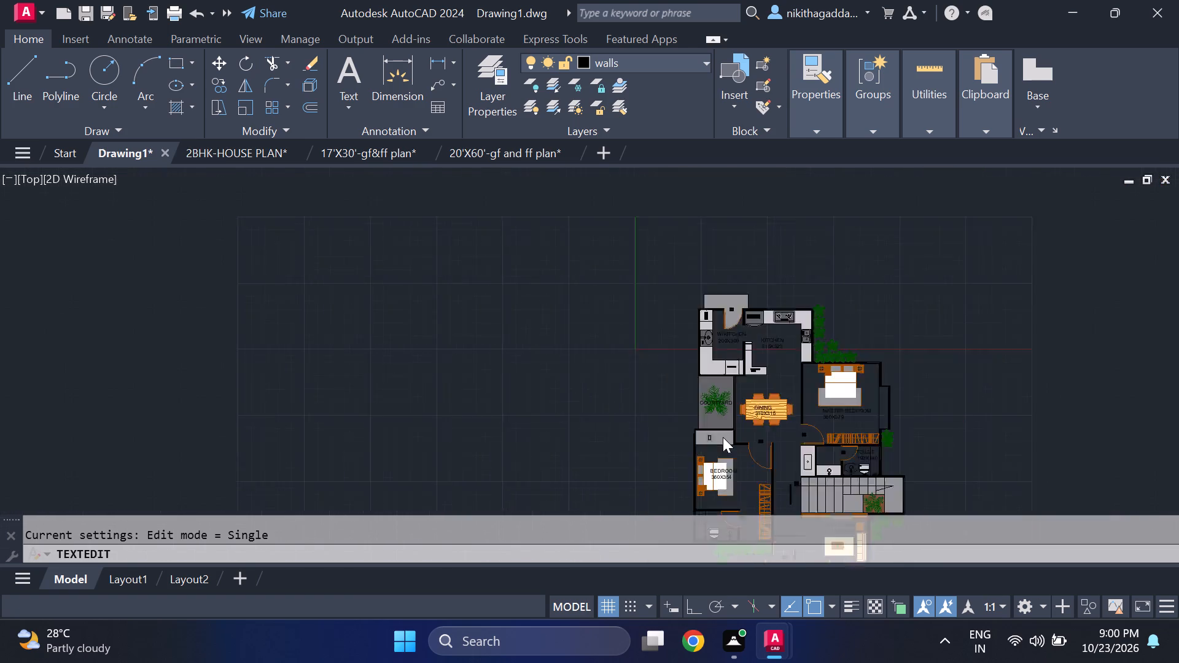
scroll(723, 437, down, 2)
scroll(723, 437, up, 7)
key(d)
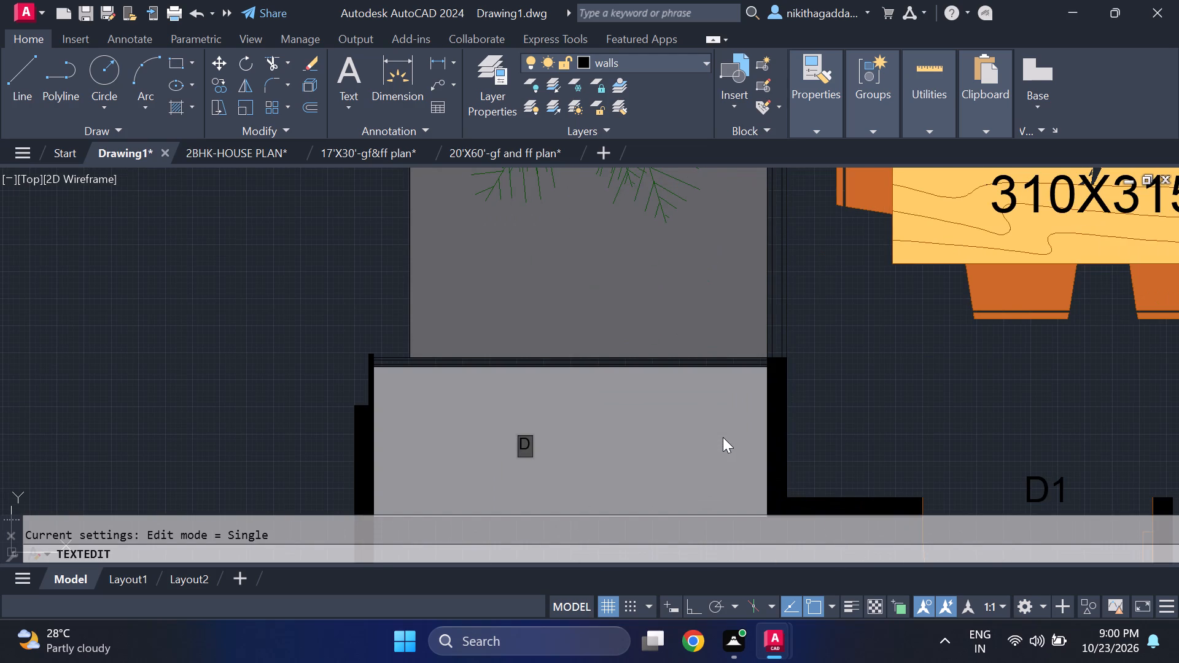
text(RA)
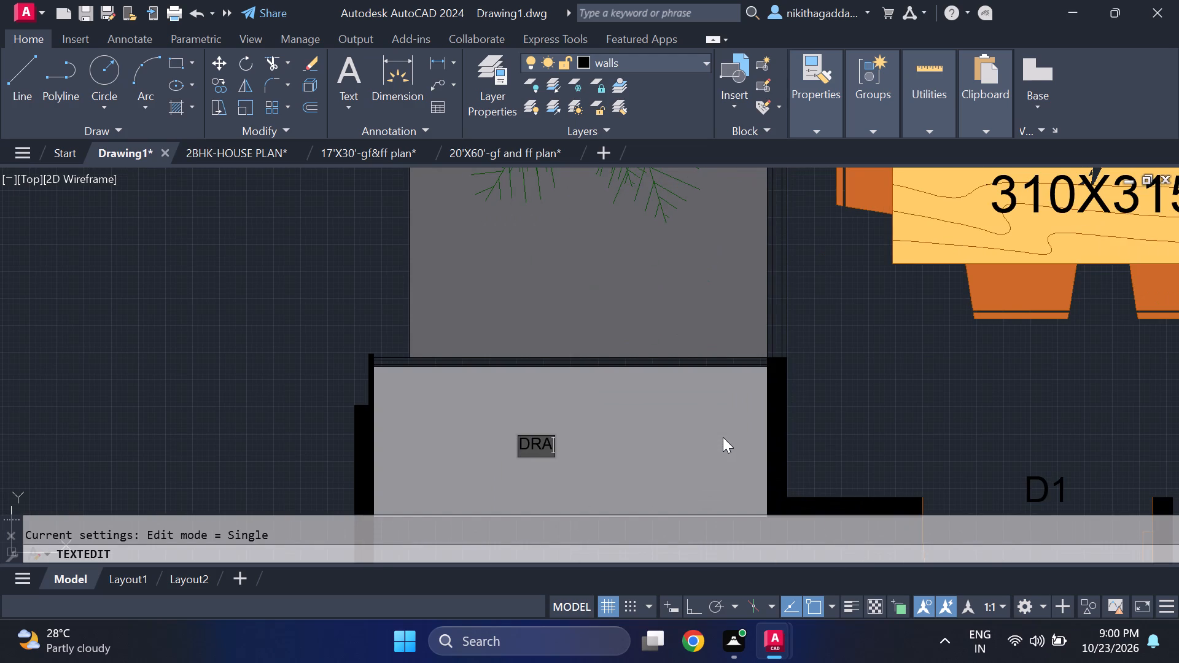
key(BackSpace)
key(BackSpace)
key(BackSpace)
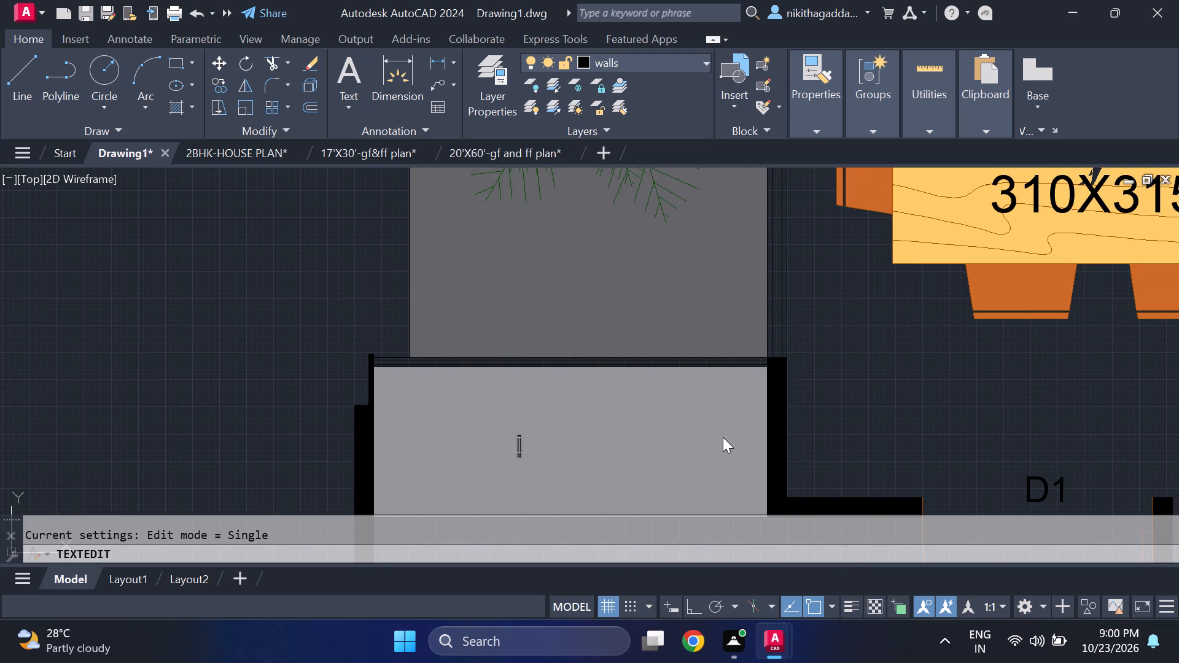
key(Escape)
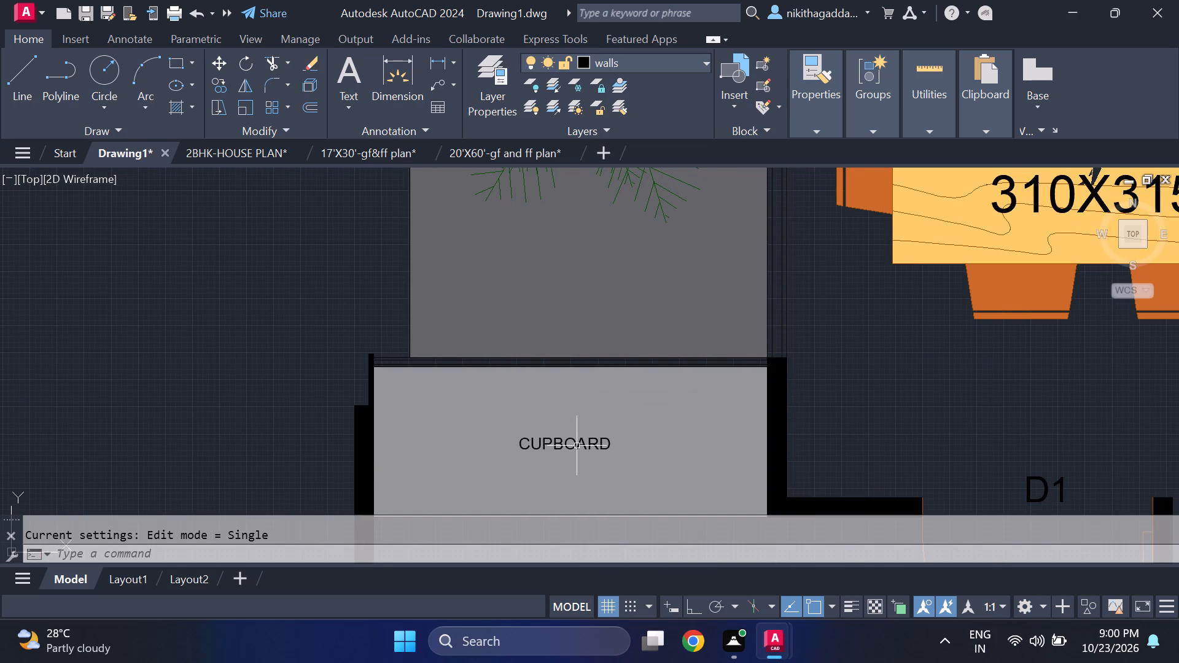
Examine the finished plan from the cupboard and bedrooms through the toilets, staircase, living room and sit out for remaining omissions.
scroll(596, 400, down, 3)
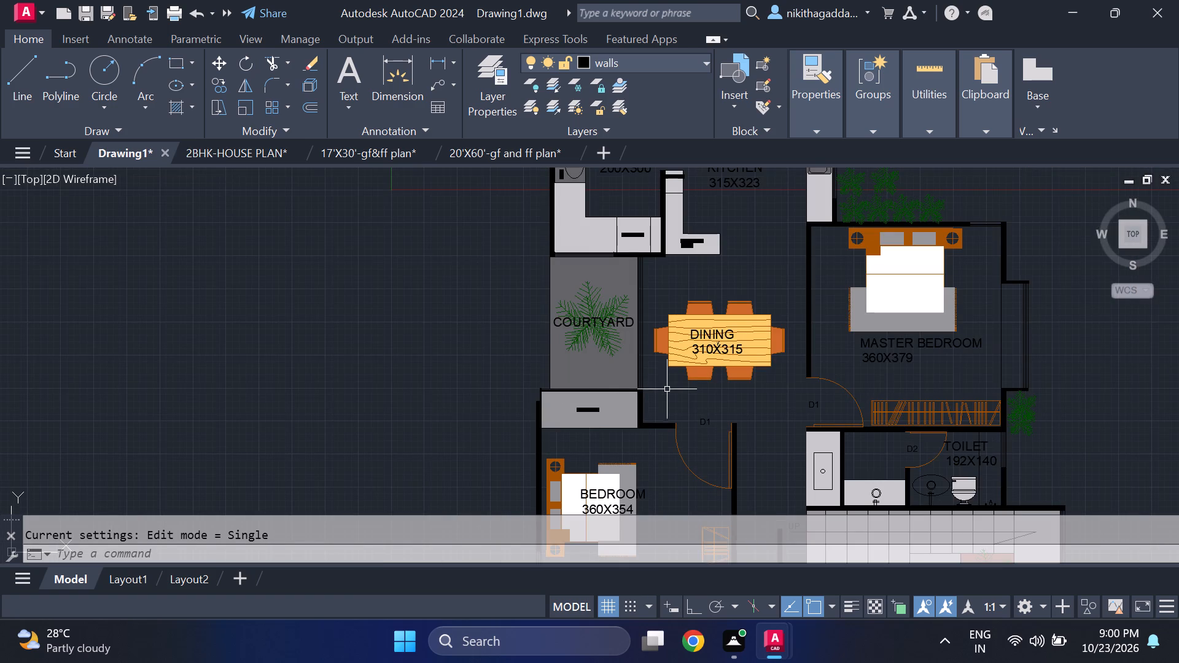
scroll(666, 398, up, 1)
middle_drag(758, 435, 605, 268)
scroll(612, 277, down, 1)
scroll(875, 368, up, 1)
middle_drag(875, 368, 845, 376)
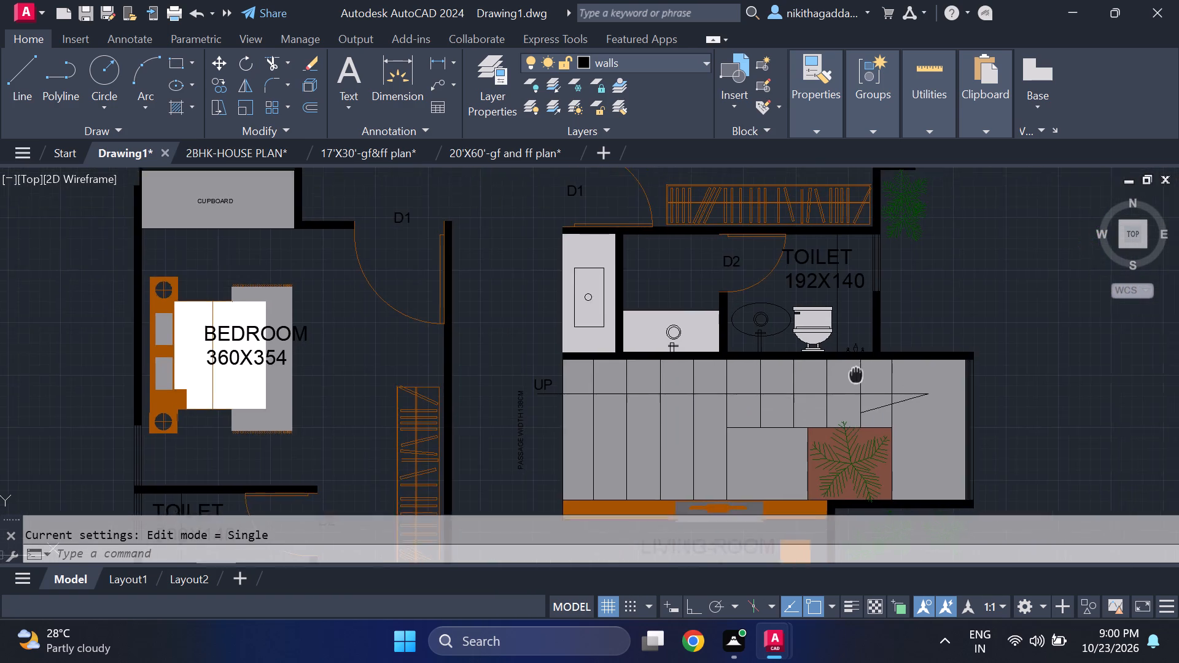
middle_drag(845, 376, 803, 388)
middle_drag(673, 362, 676, 374)
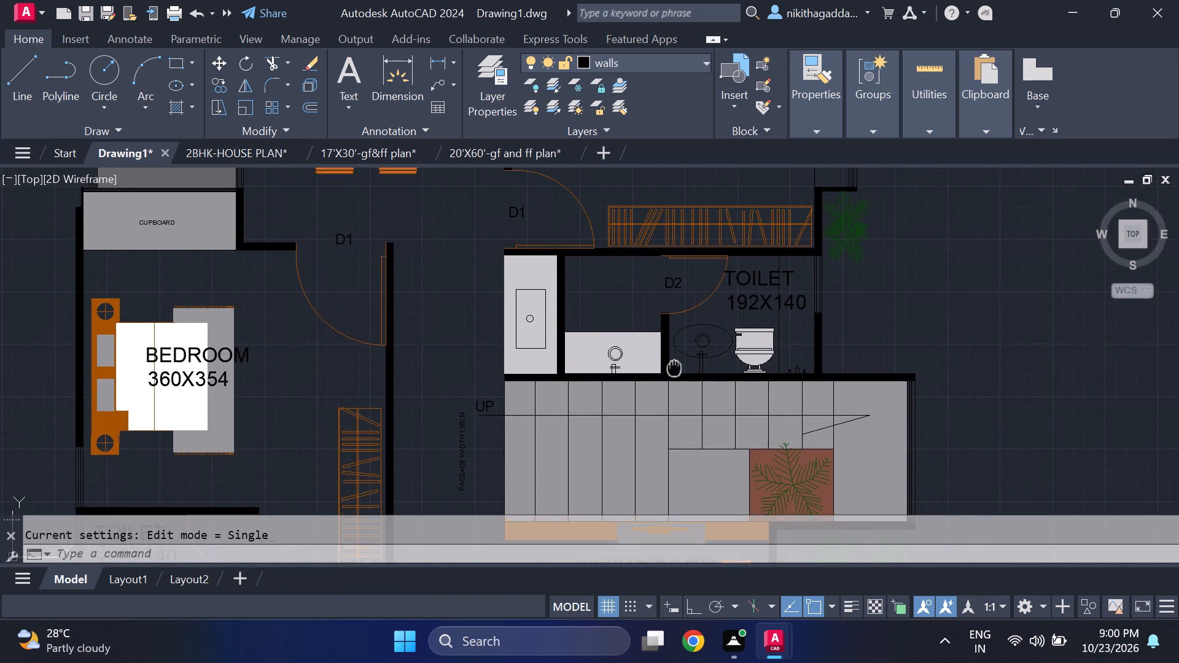
middle_drag(676, 374, 702, 295)
middle_click(702, 295)
middle_click(702, 295)
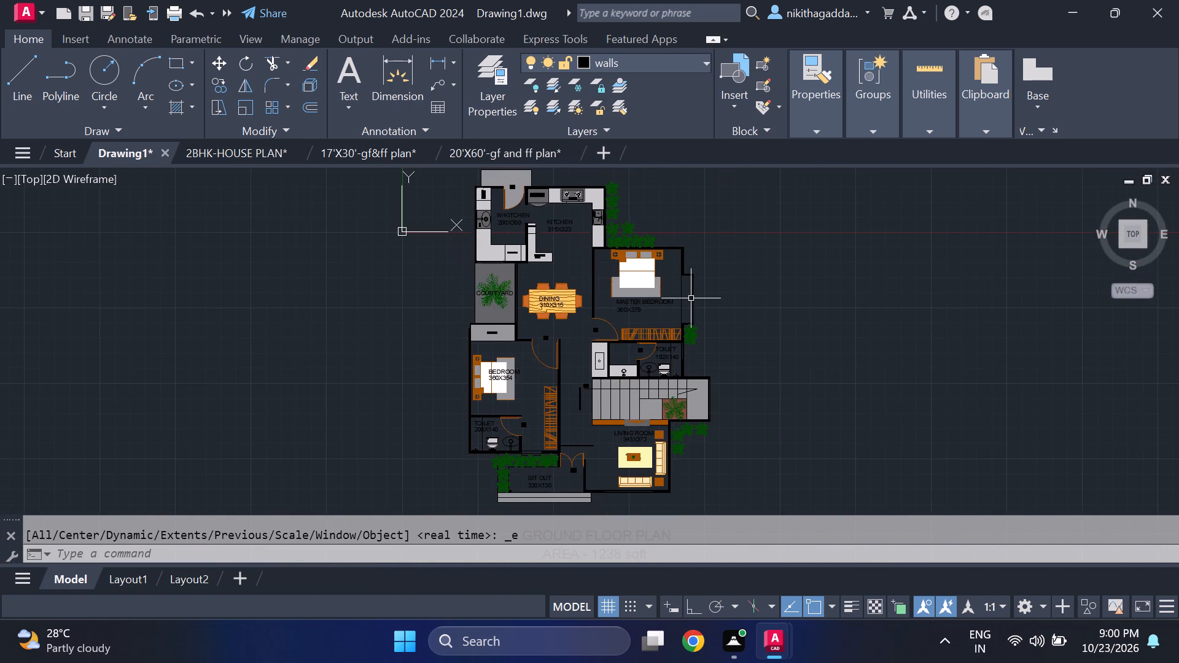
scroll(687, 309, up, 2)
middle_drag(745, 320, 768, 236)
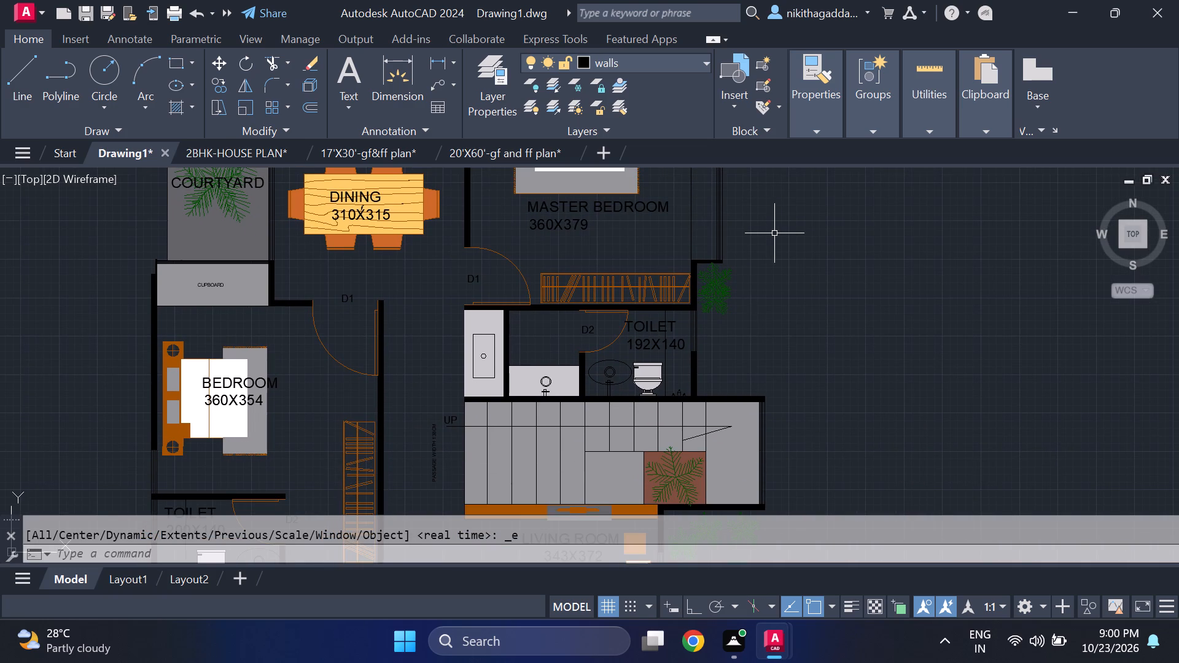
middle_drag(758, 278, 941, 84)
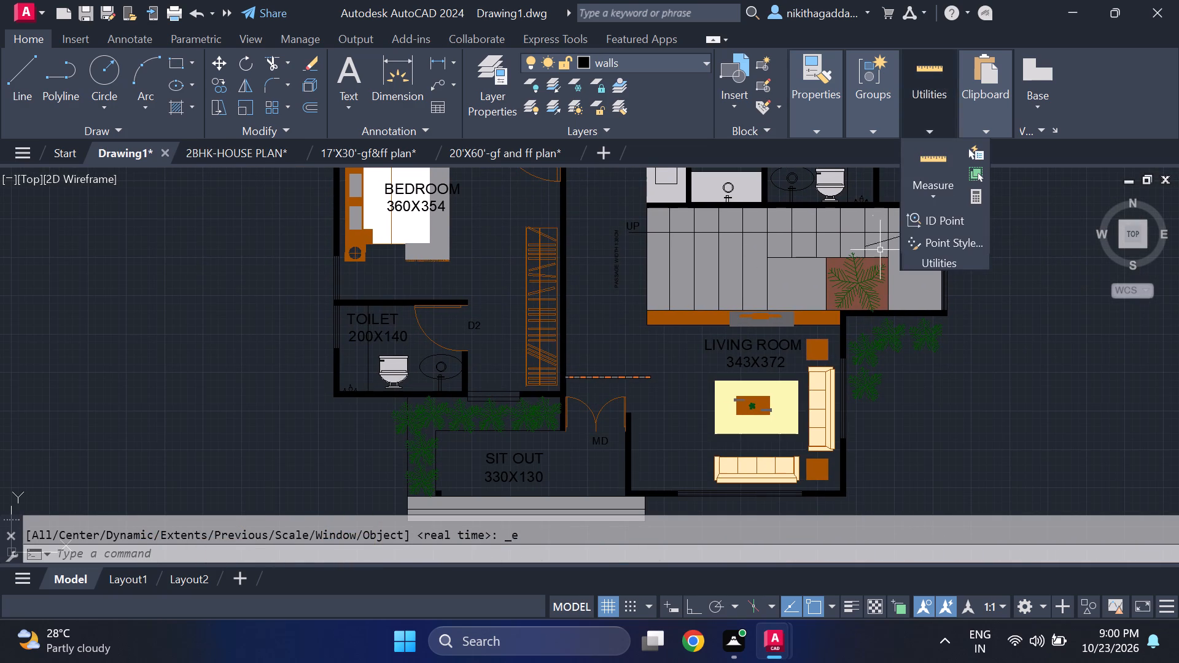
middle_drag(761, 320, 733, 276)
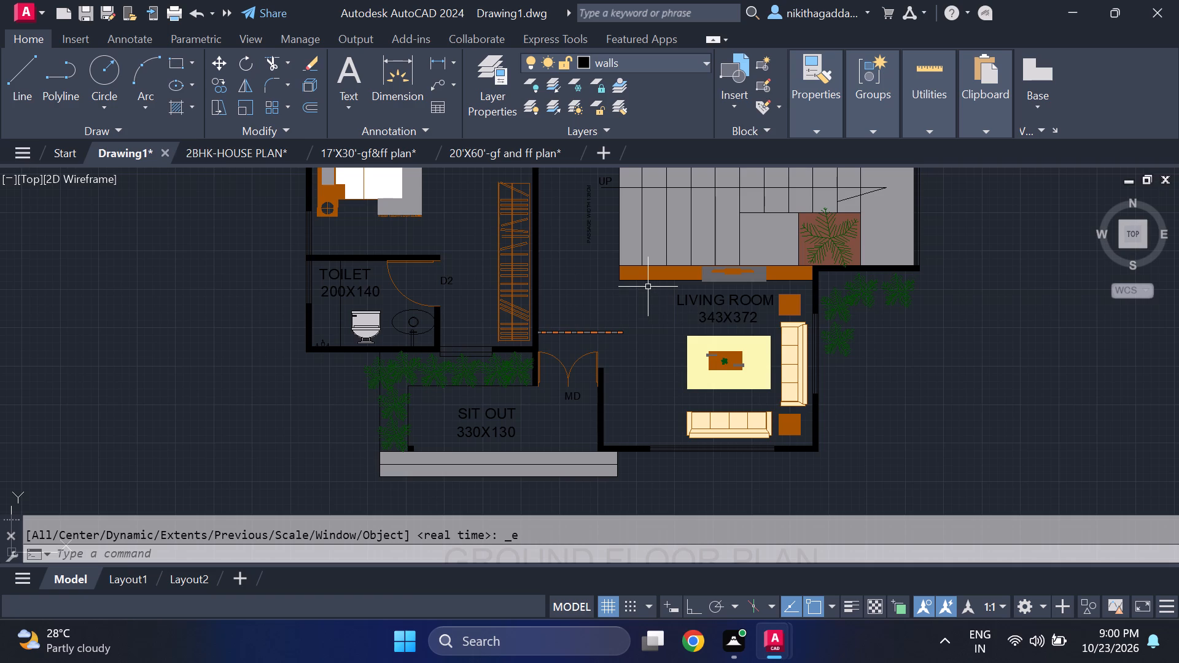
middle_drag(647, 289, 647, 319)
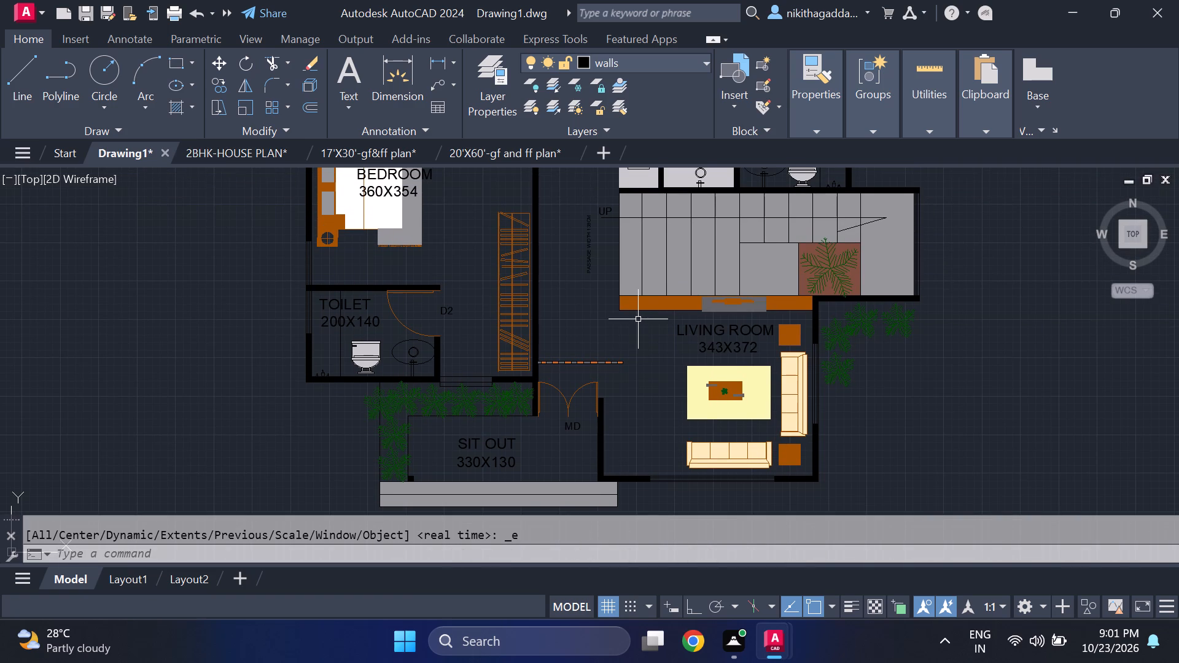
middle_drag(639, 320, 658, 351)
scroll(660, 346, down, 1)
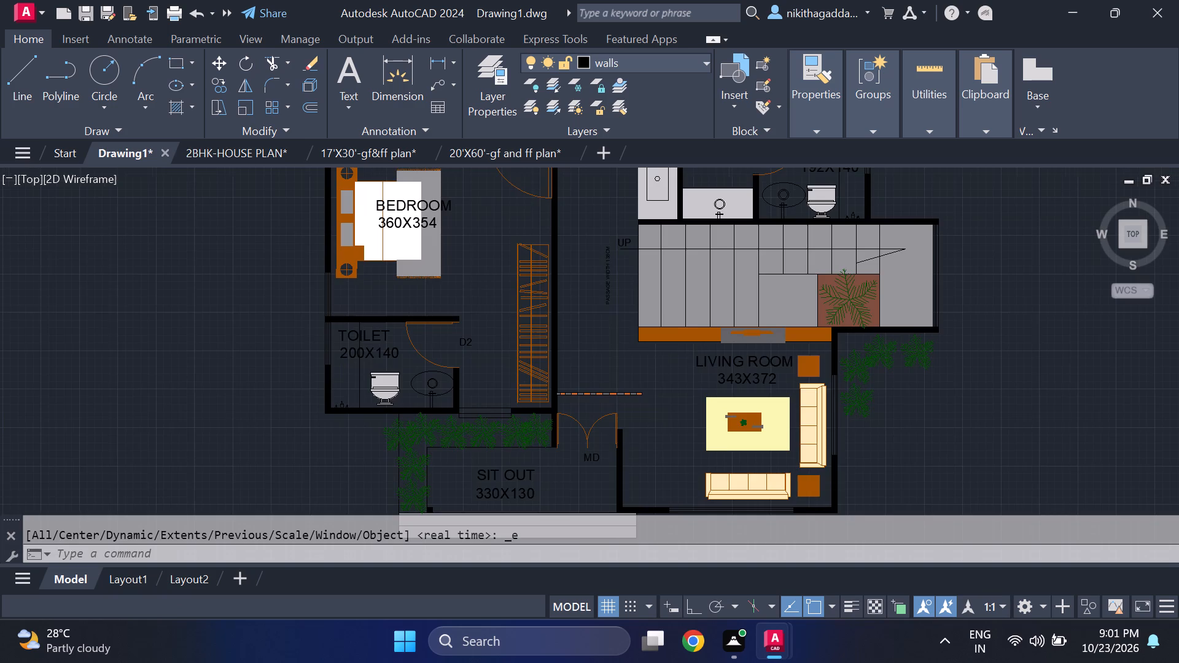
scroll(660, 346, down, 1)
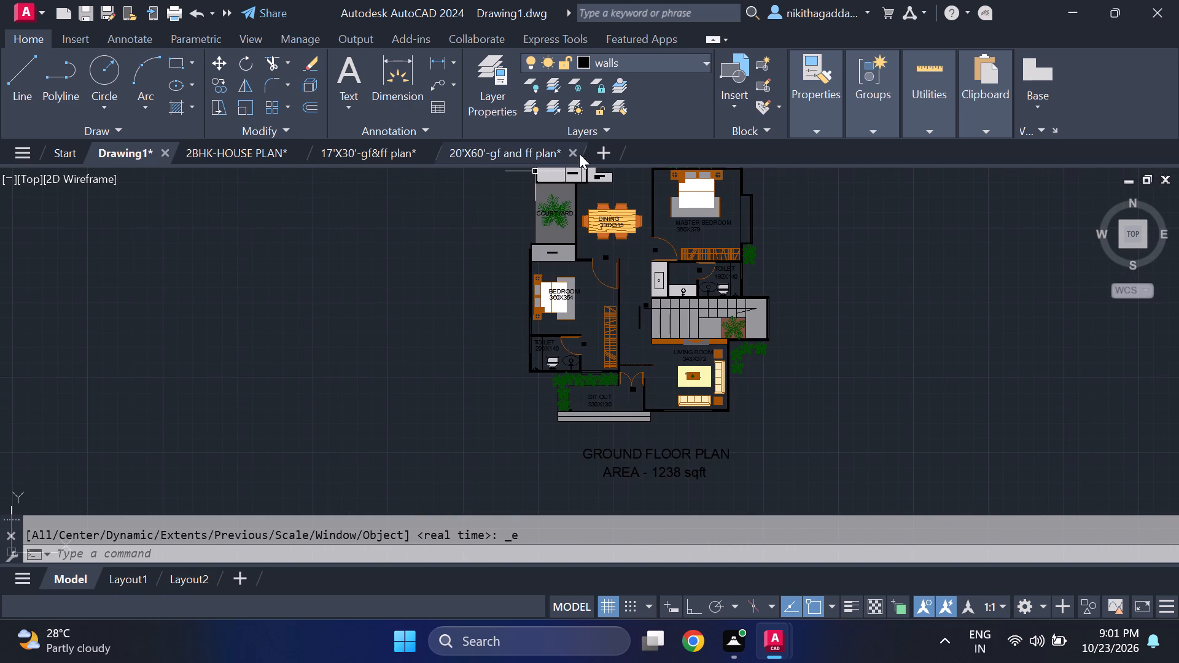
Close the 20'X60'-gf and ff plan, 17'X30'-gf&ff plan and 2BHK-HOUSE PLAN drawings without saving changes.
click(572, 154)
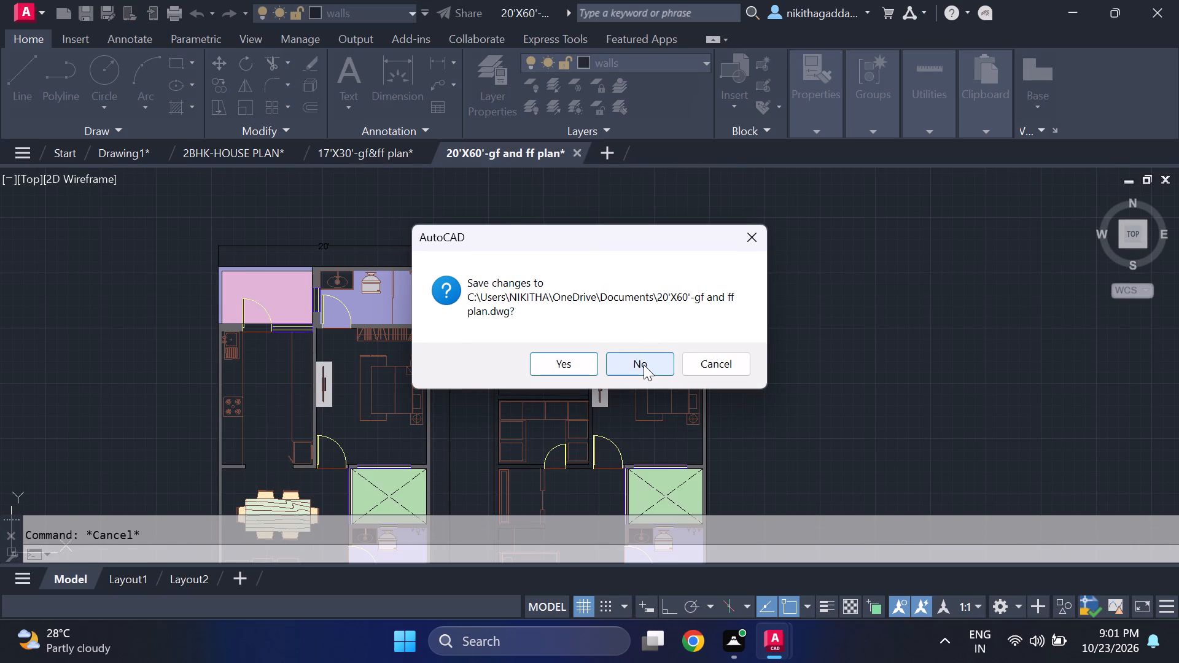
click(642, 365)
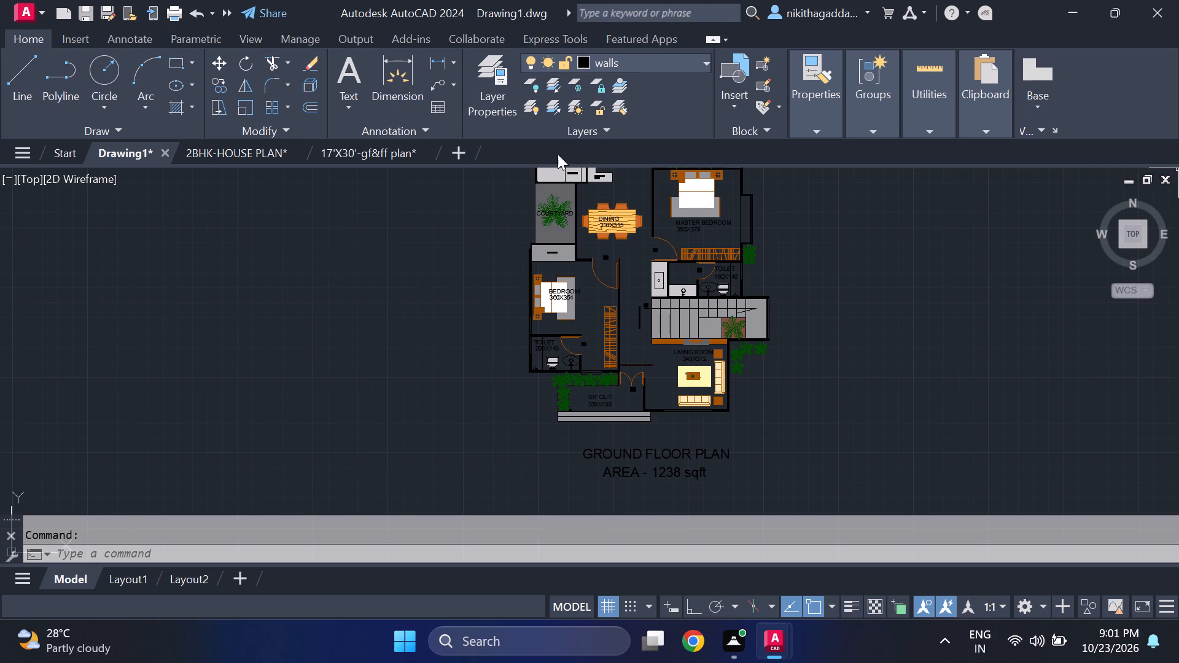
click(427, 152)
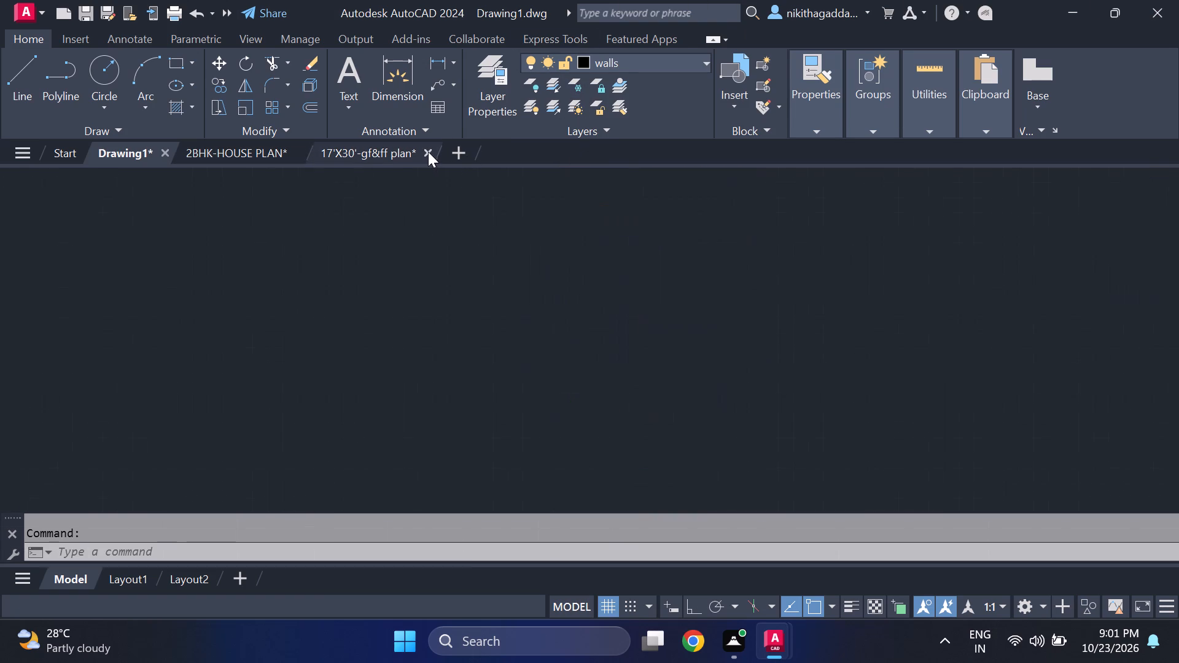
click(620, 362)
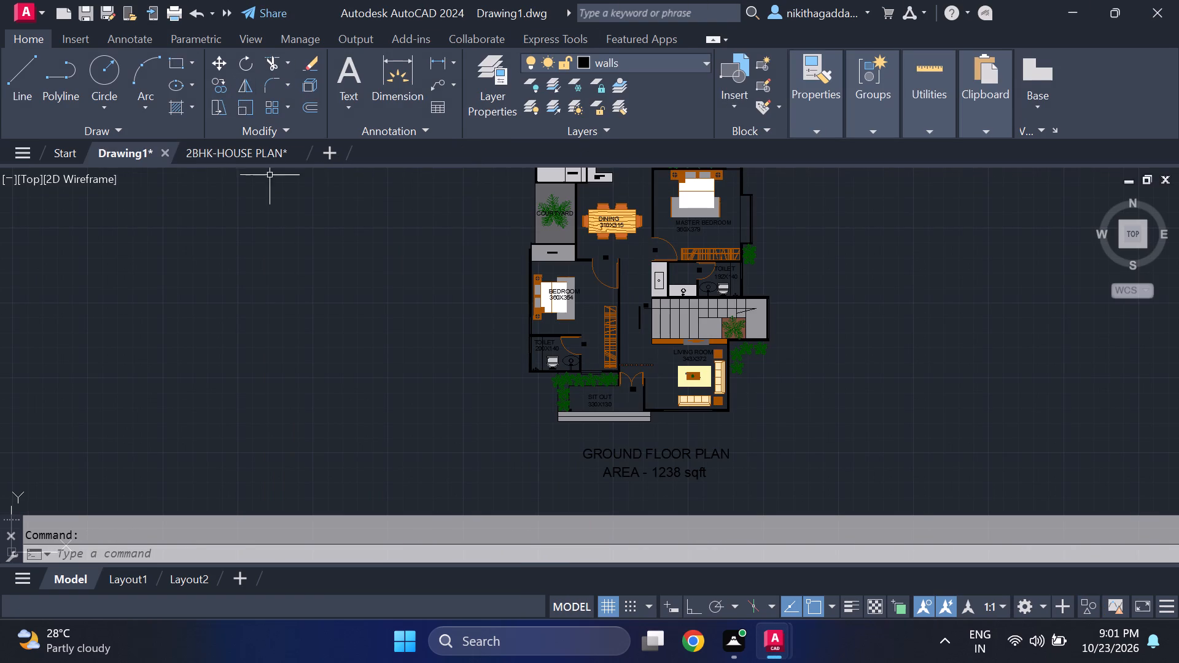
click(297, 150)
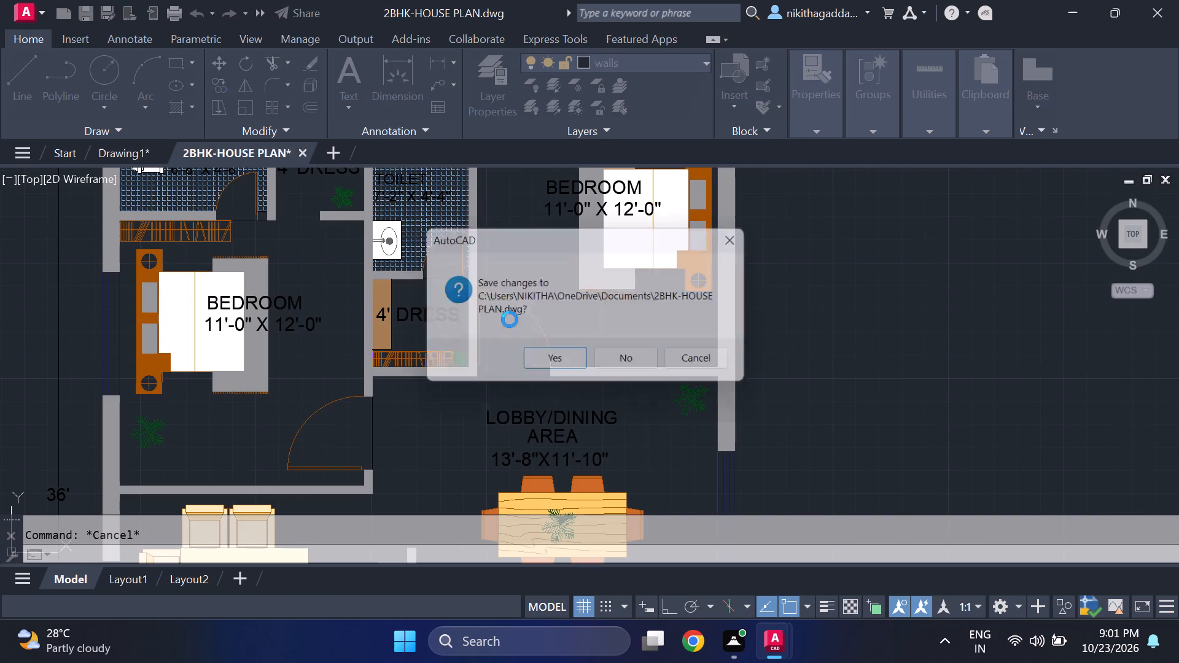
click(651, 364)
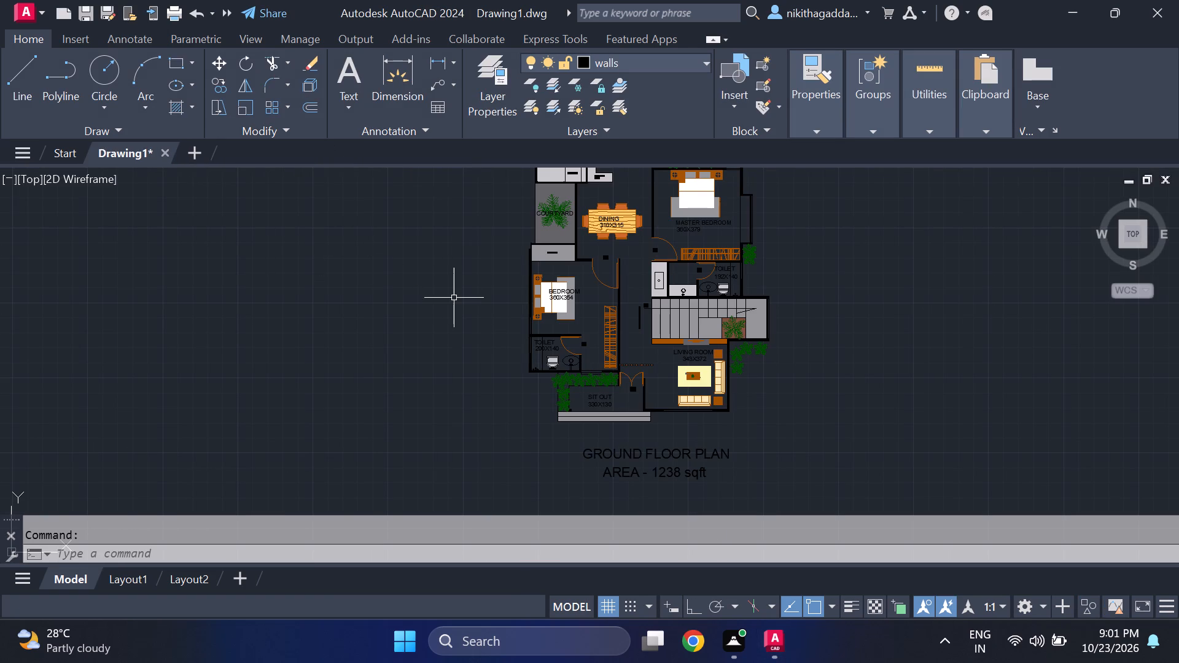
Query the LOGFILENAME system variable to look up the path of the drawing's log file.
text(LOGFILENAME)
key(Return)
scroll(295, 473, down, 1)
middle_drag(378, 412, 302, 430)
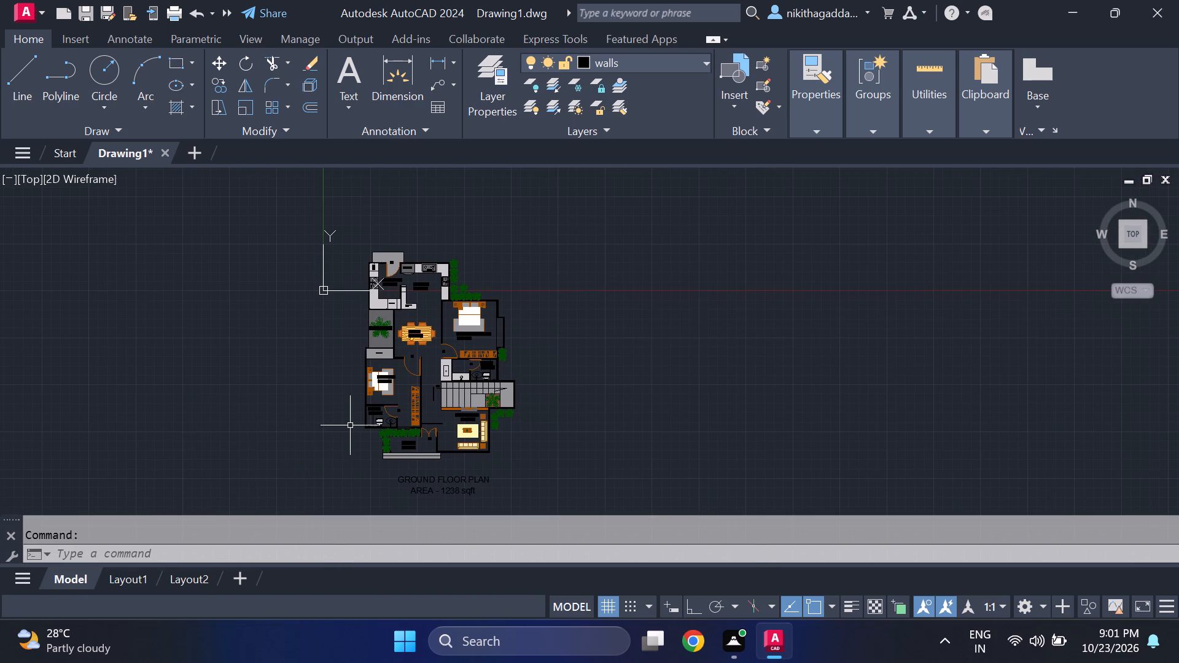
text(LOG)
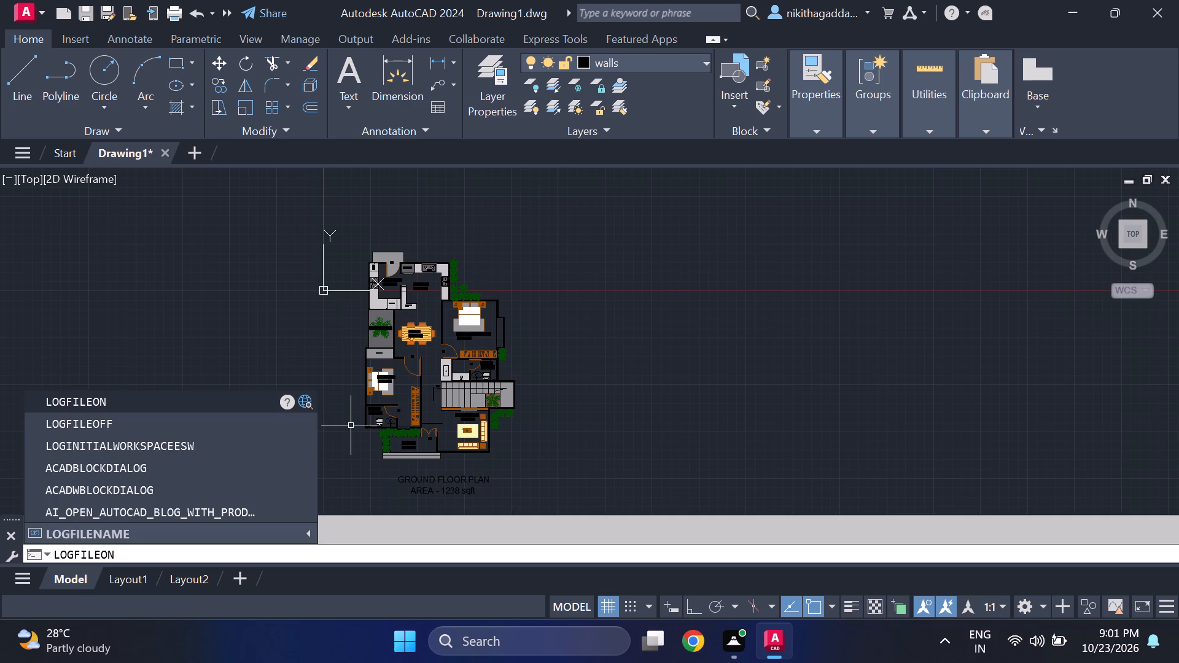
click(79, 532)
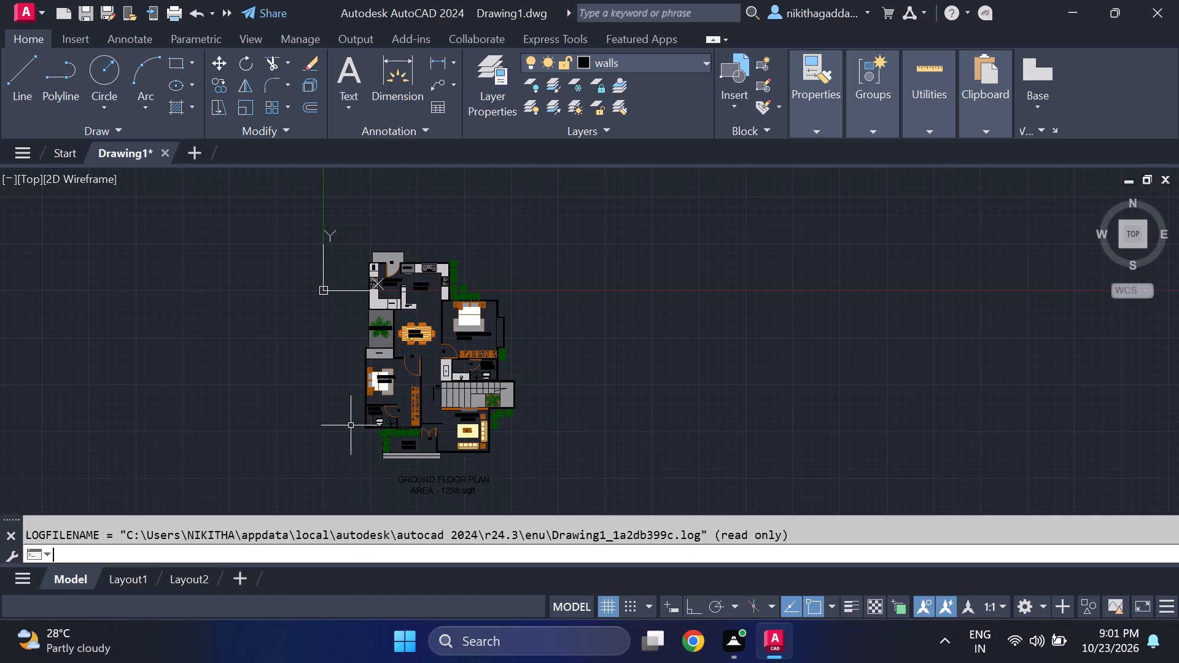
Quit the program, saving the ground floor drawing in Documents as GF-PLAN in AutoCAD 2018 Drawing format.
scroll(385, 334, up, 1)
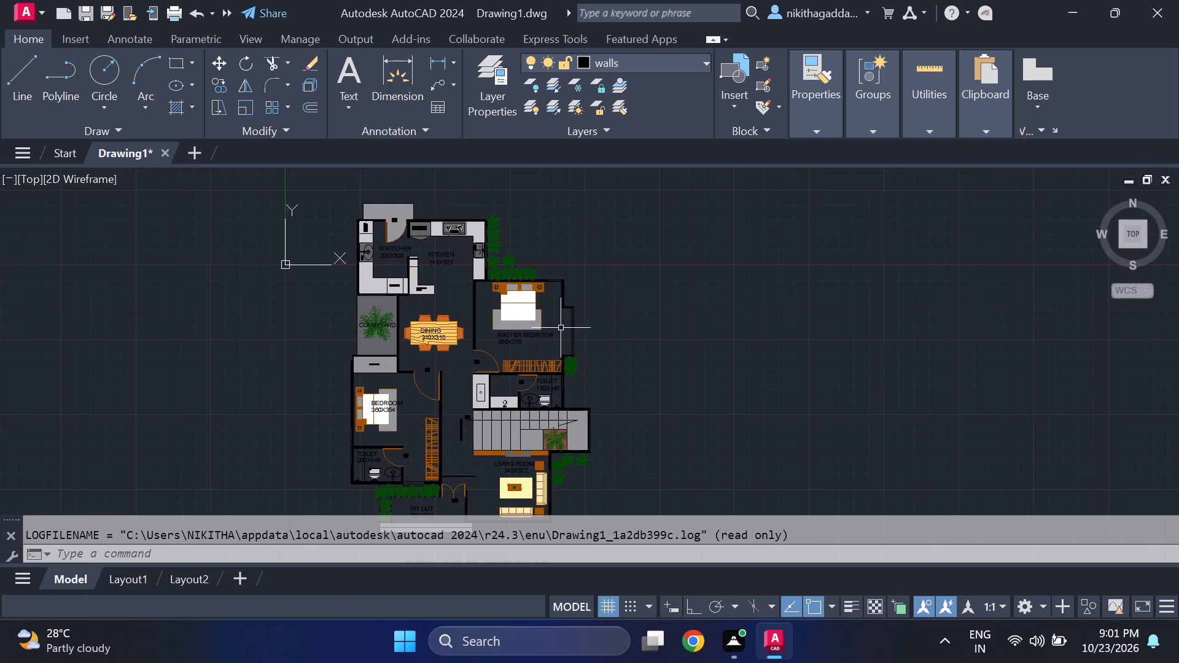
click(1162, 0)
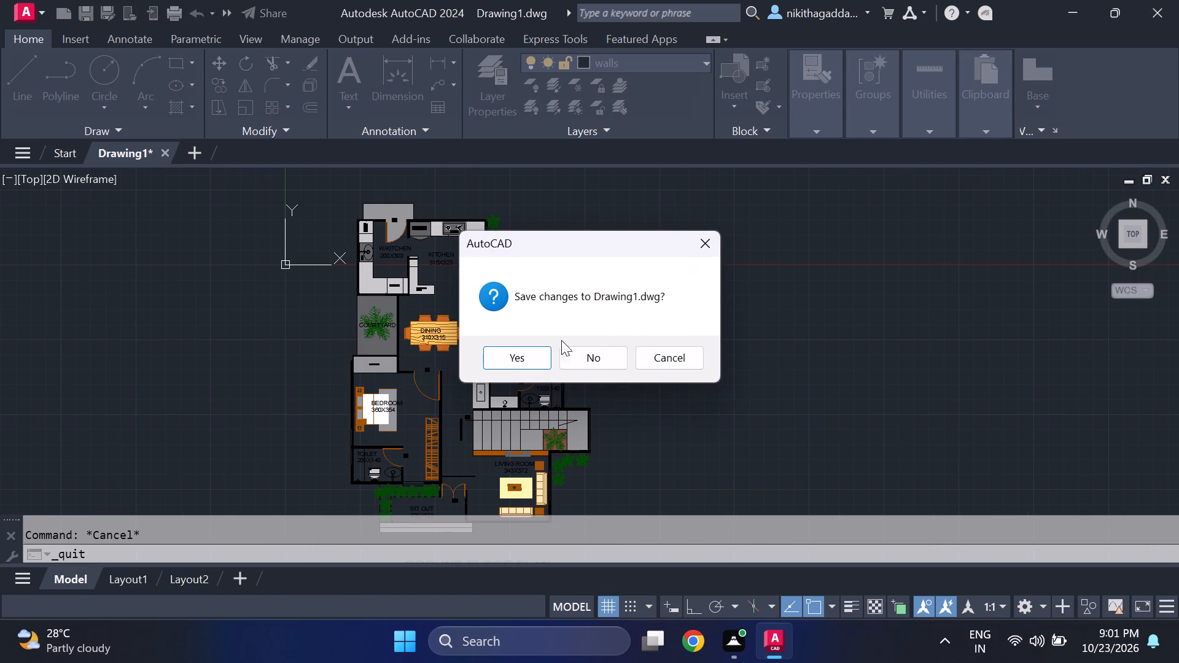
click(526, 358)
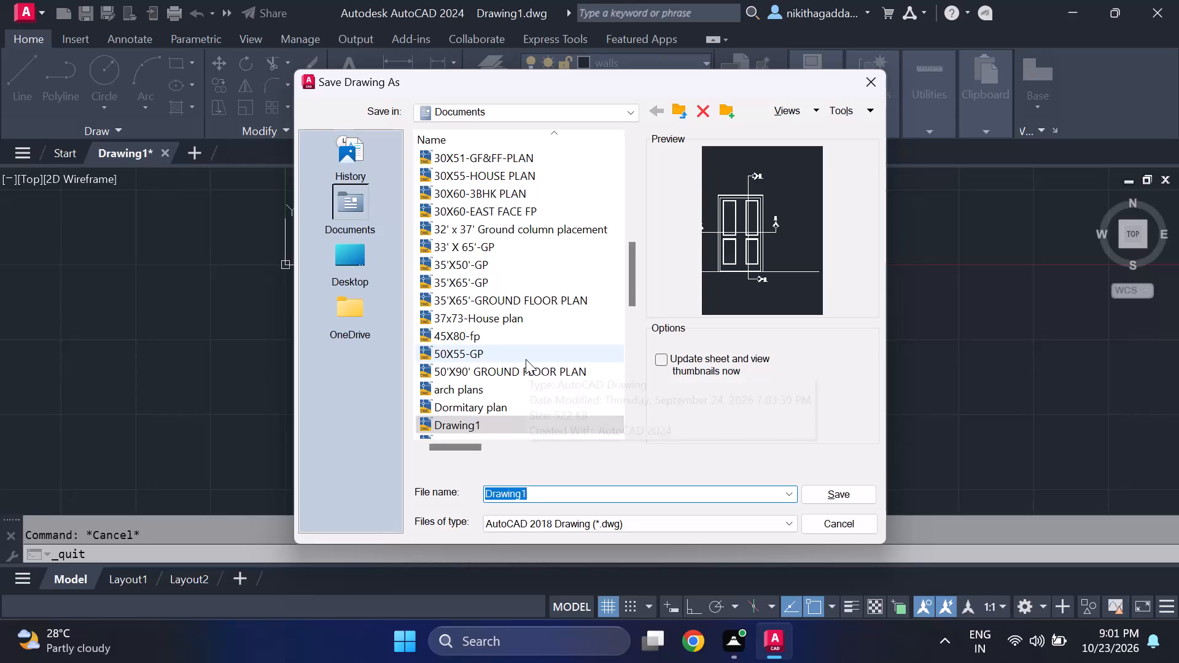
key(Delete)
key(g)
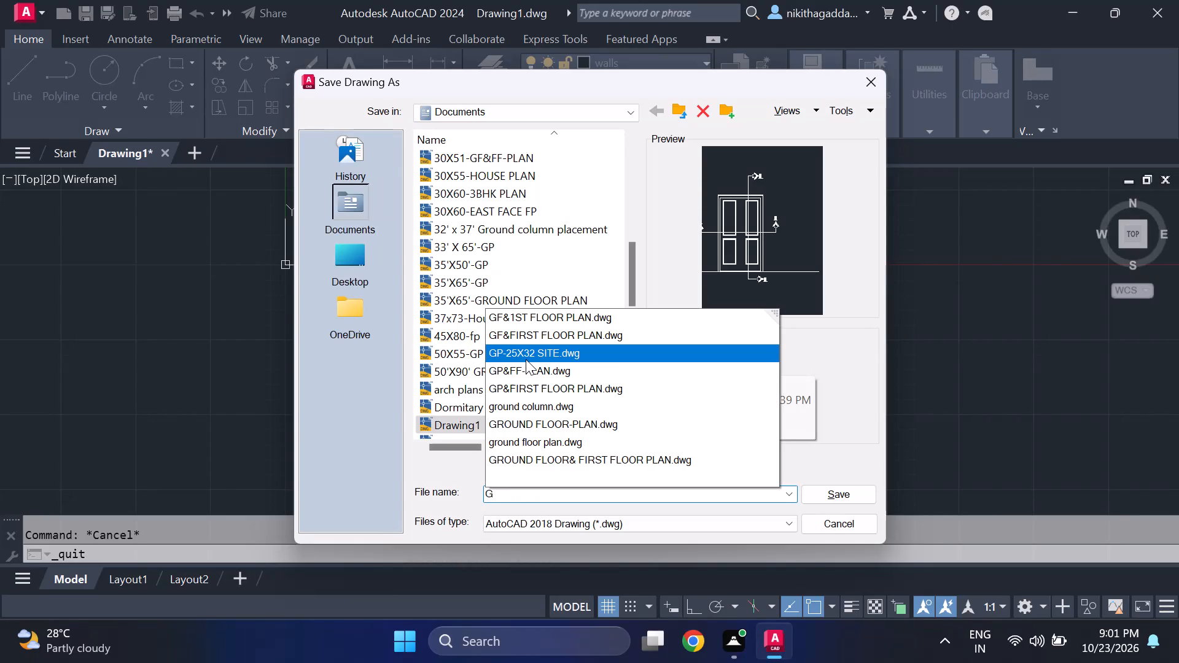
key(f)
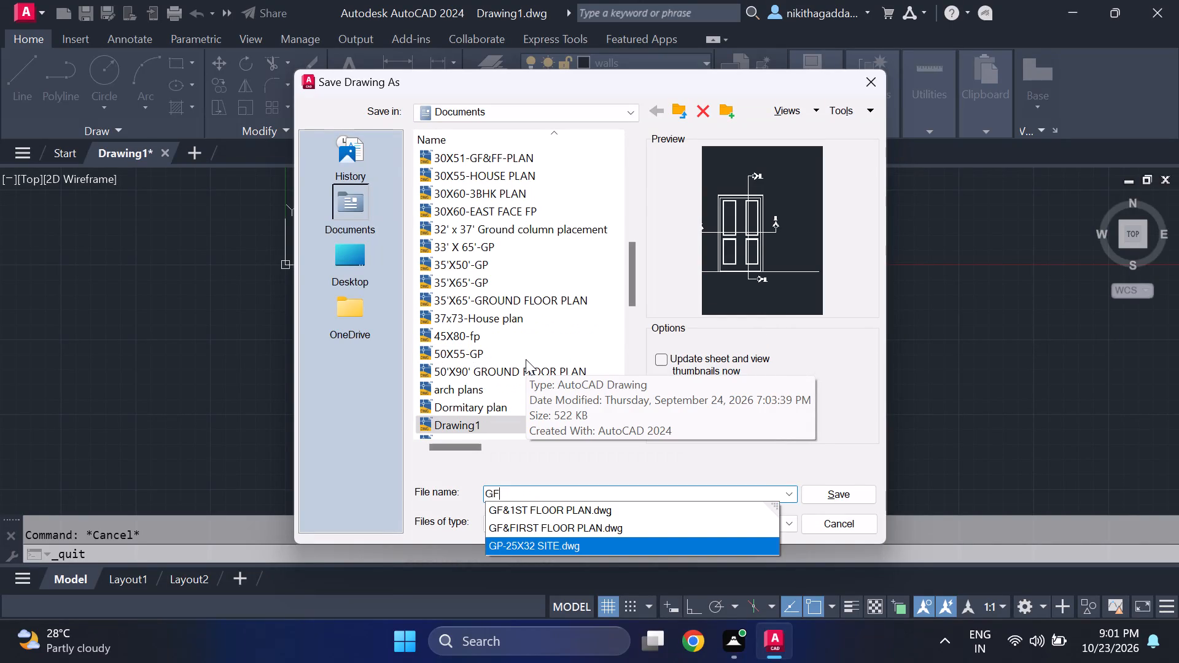
text(-PLA)
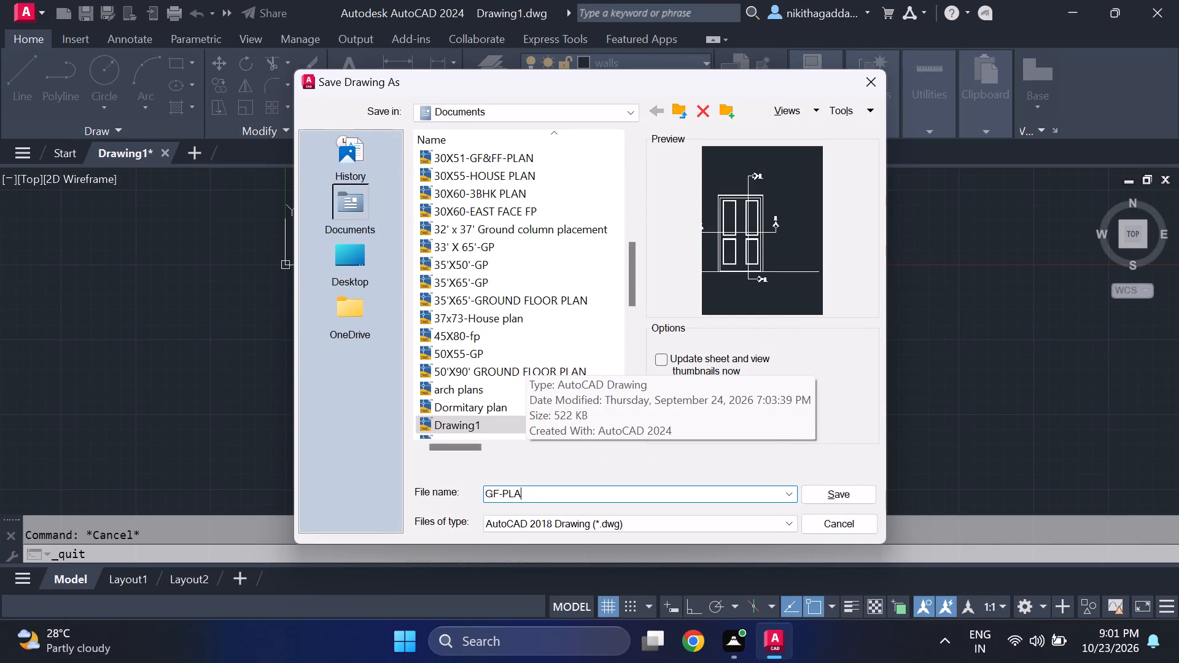
key(n)
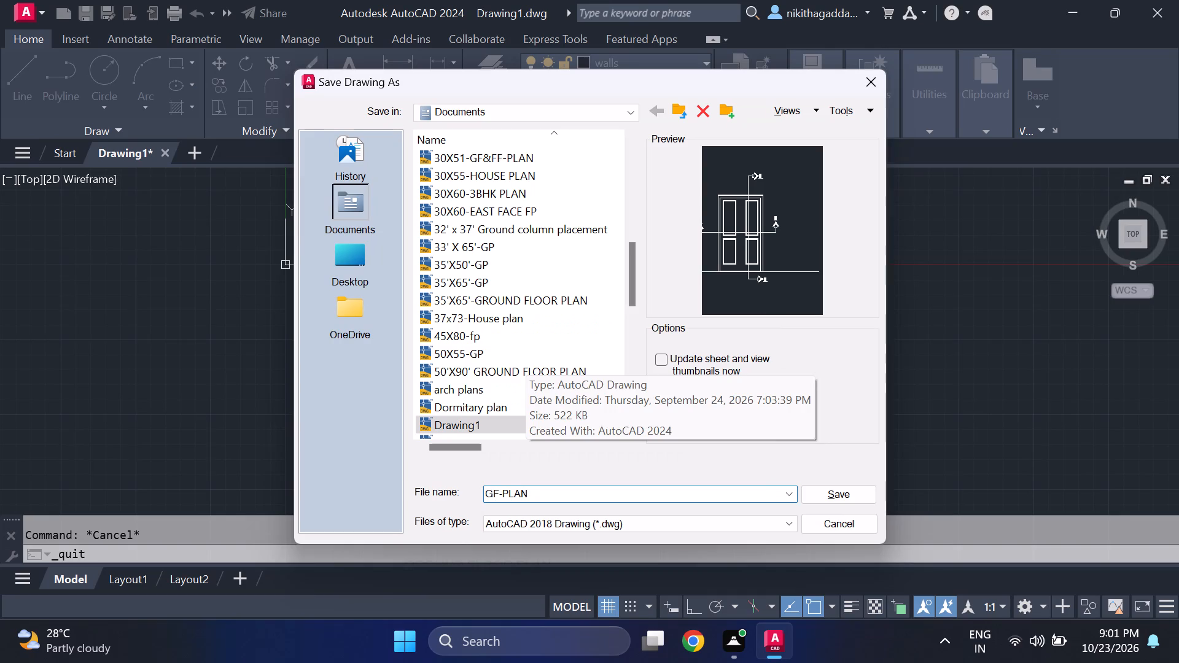
click(854, 490)
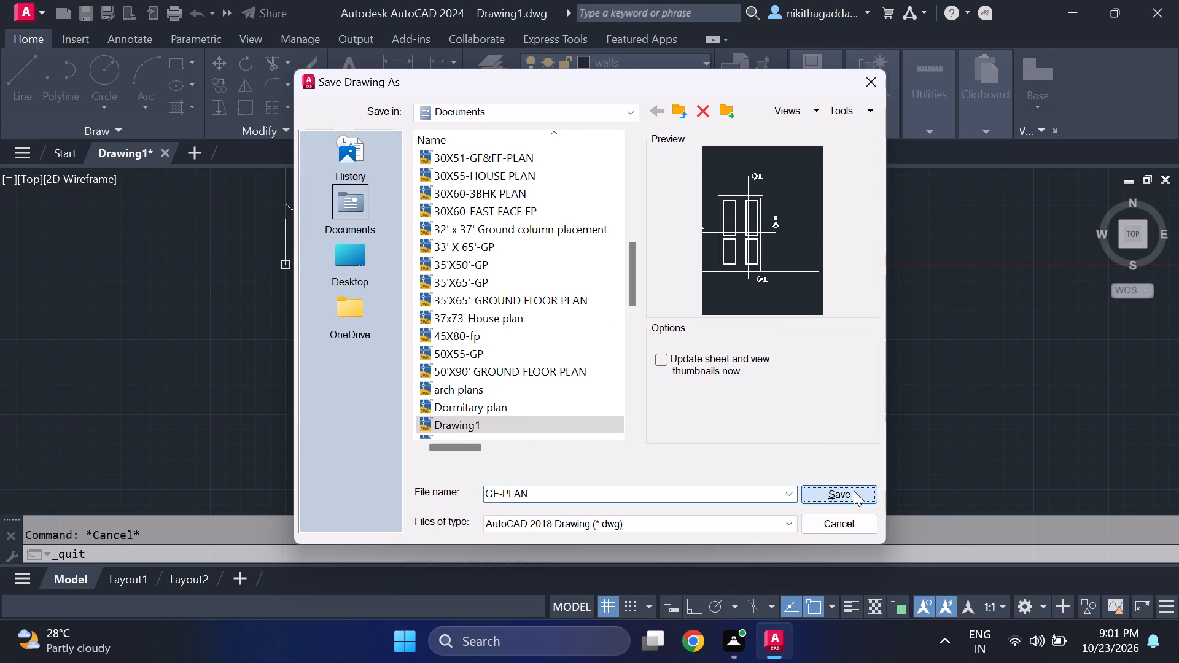
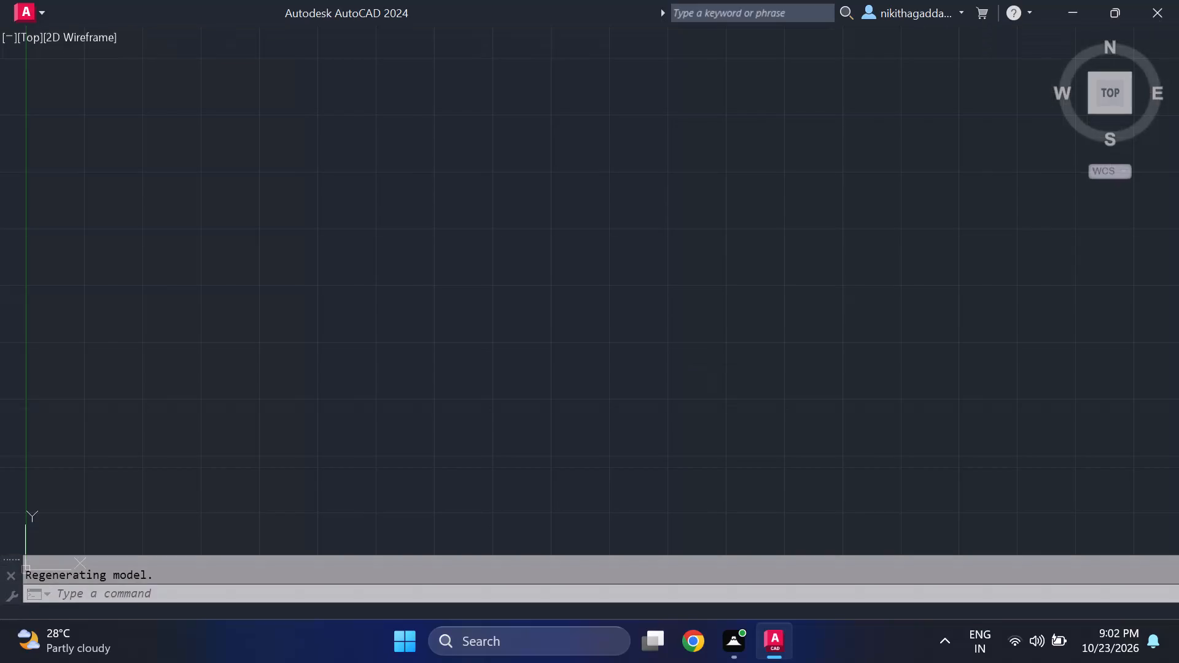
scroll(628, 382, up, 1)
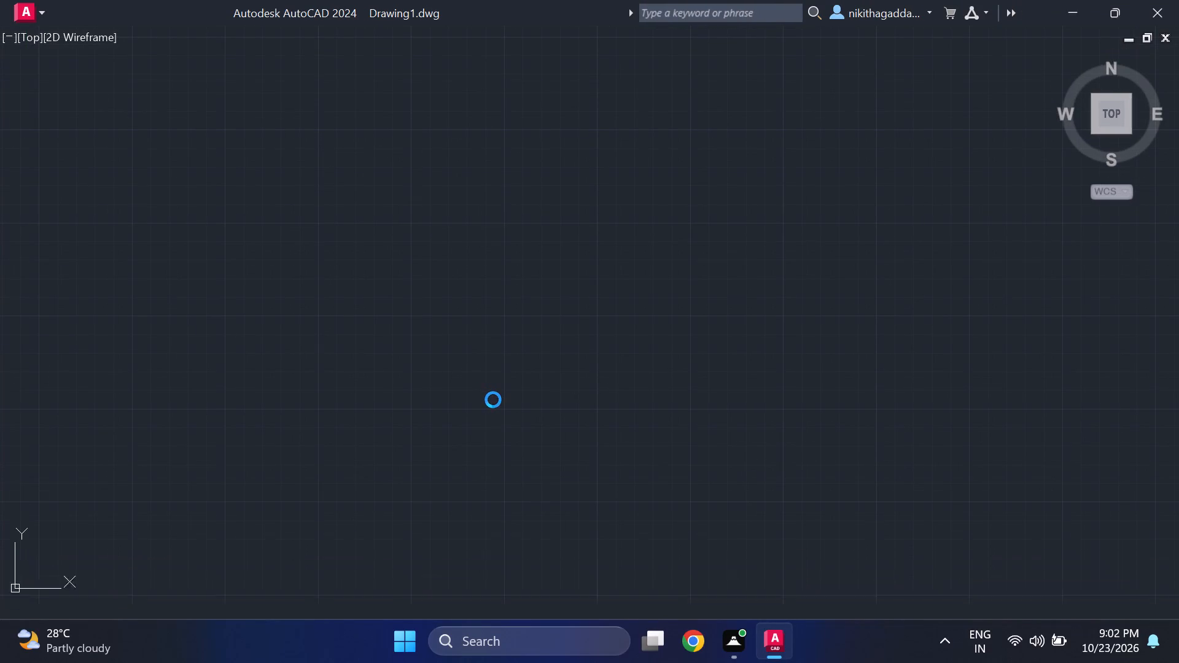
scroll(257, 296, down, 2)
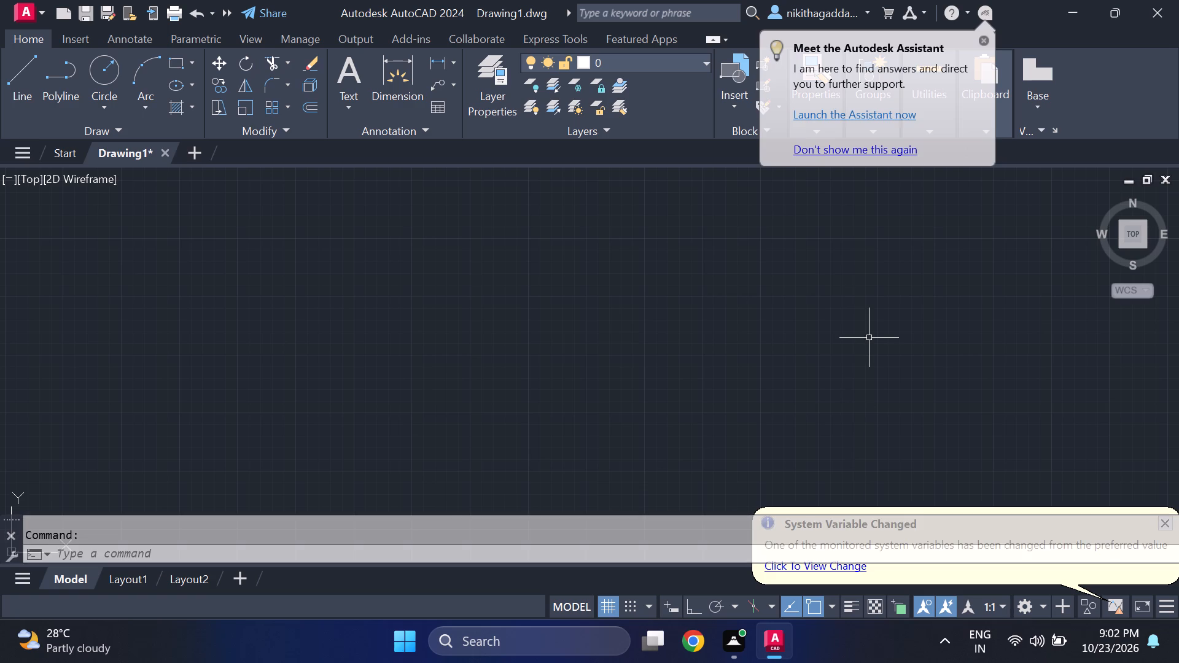
Dismiss the Autodesk Assistant notice.
click(983, 37)
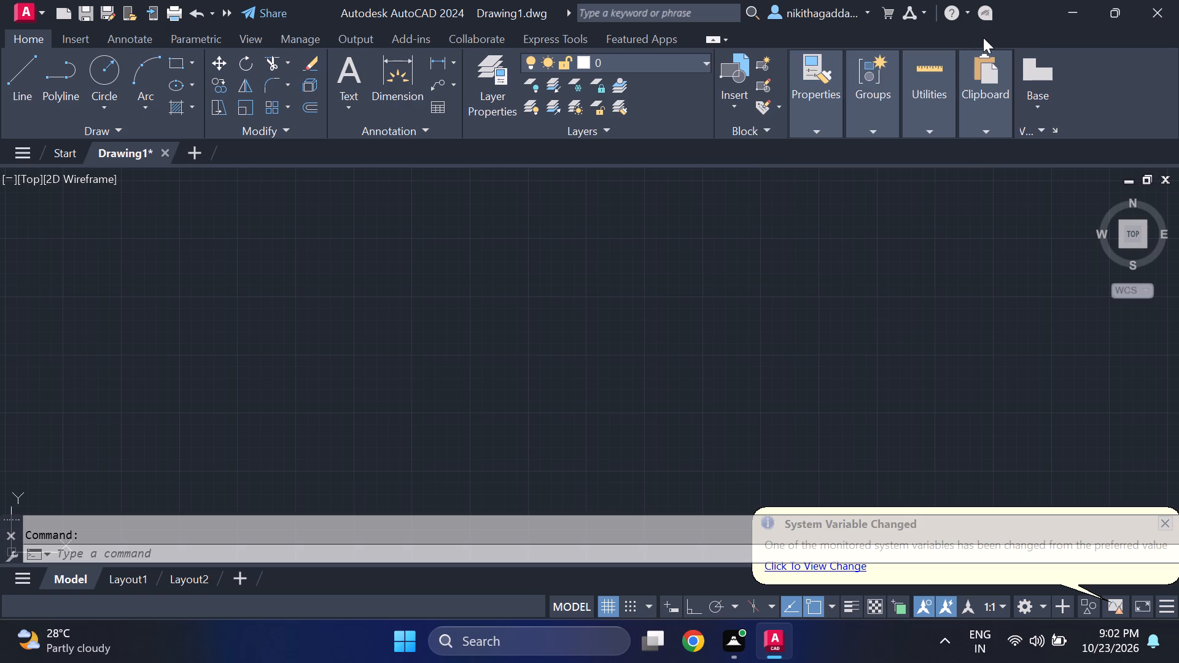
Open the existing drawing GF-PLAN from the Documents folder.
drag(25, 157, 31, 168)
click(26, 153)
click(88, 297)
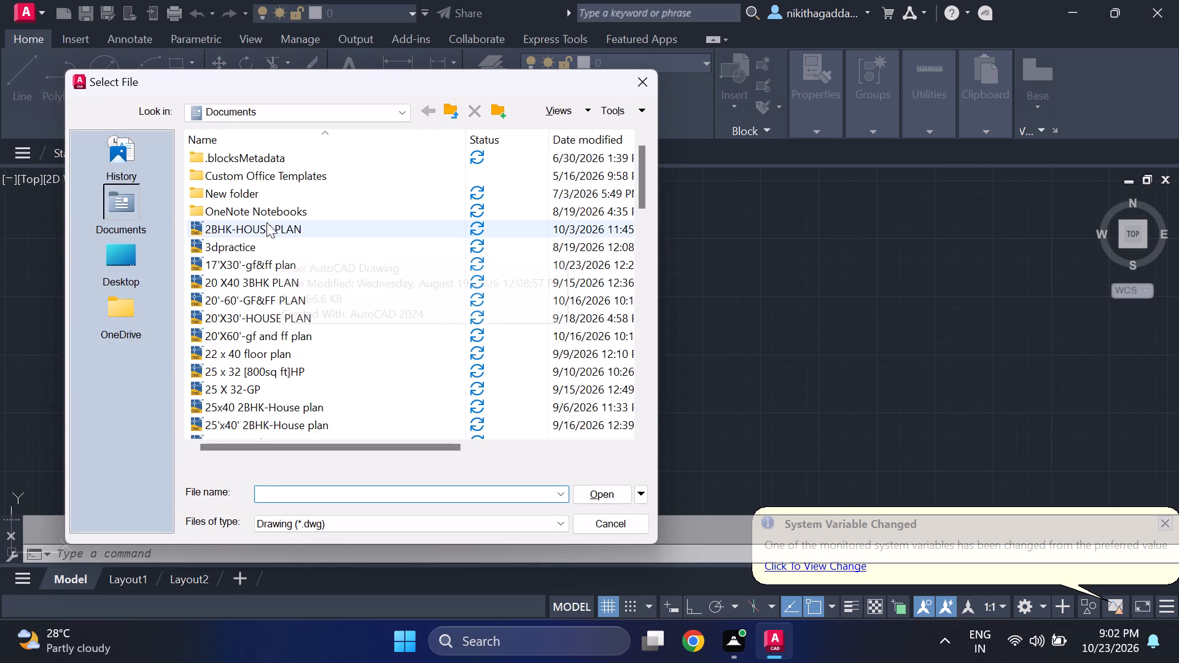
scroll(267, 234, up, 1)
scroll(267, 247, down, 1)
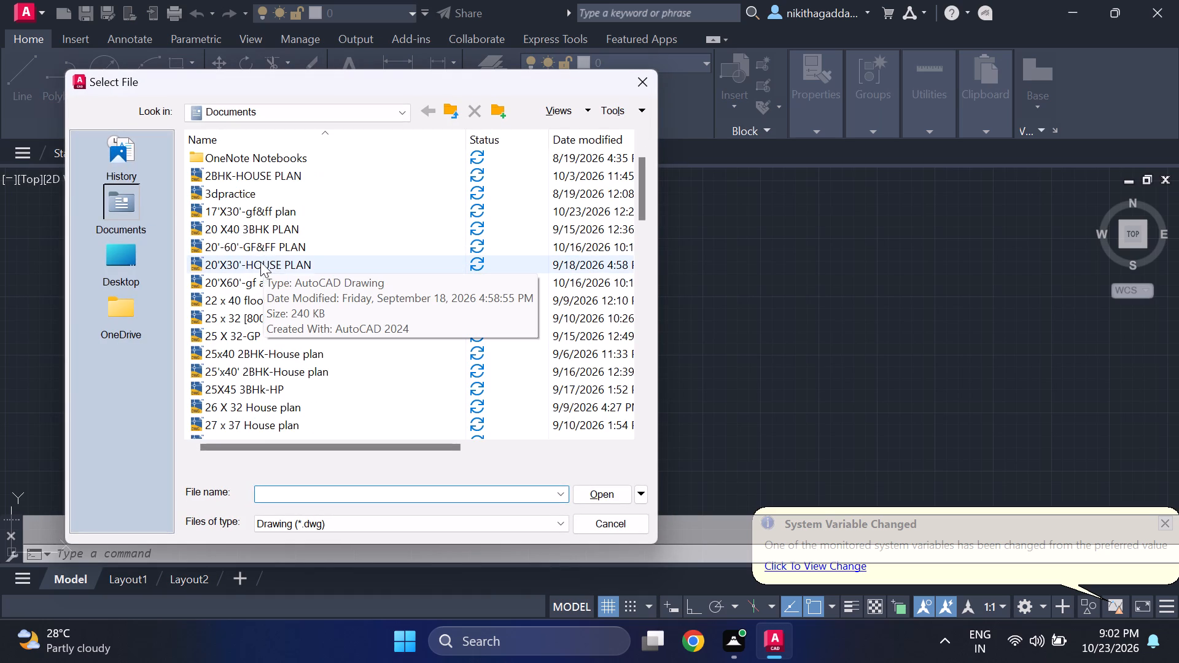
scroll(253, 325, down, 4)
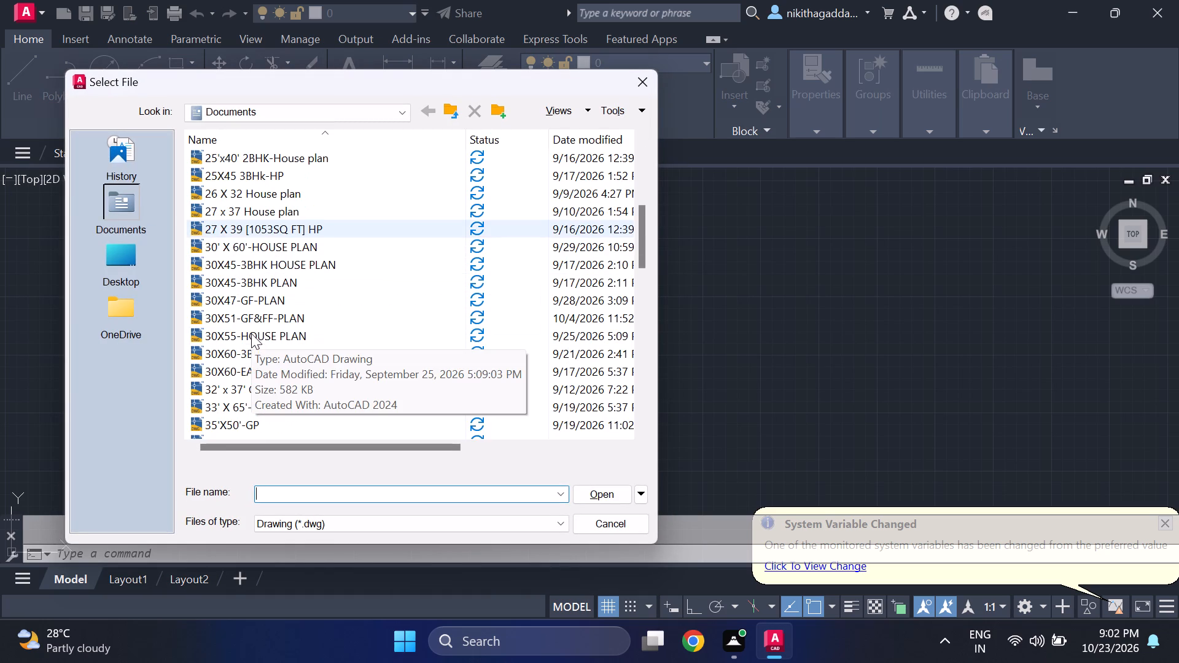
scroll(249, 344, down, 4)
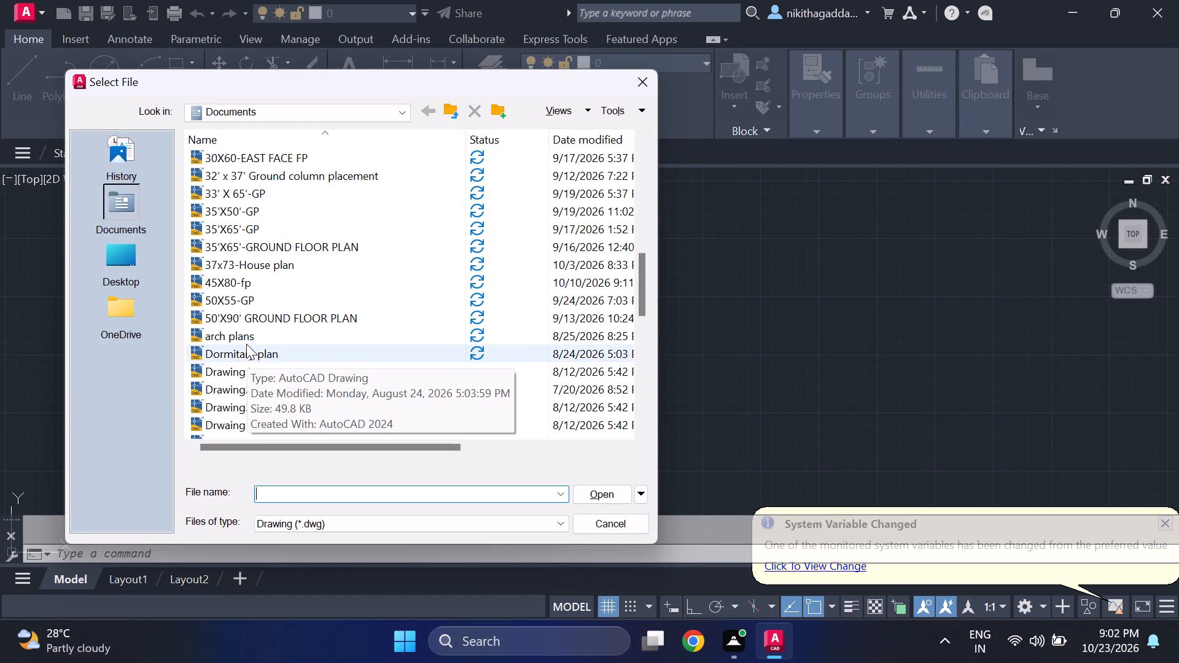
scroll(252, 331, down, 2)
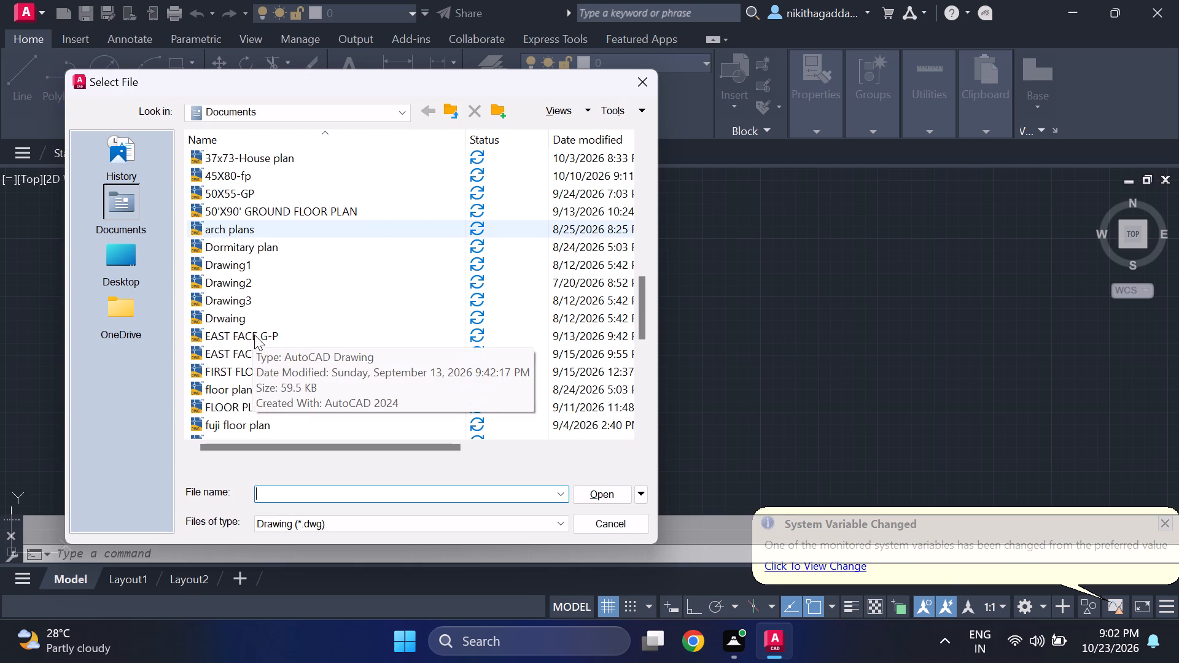
scroll(257, 347, down, 2)
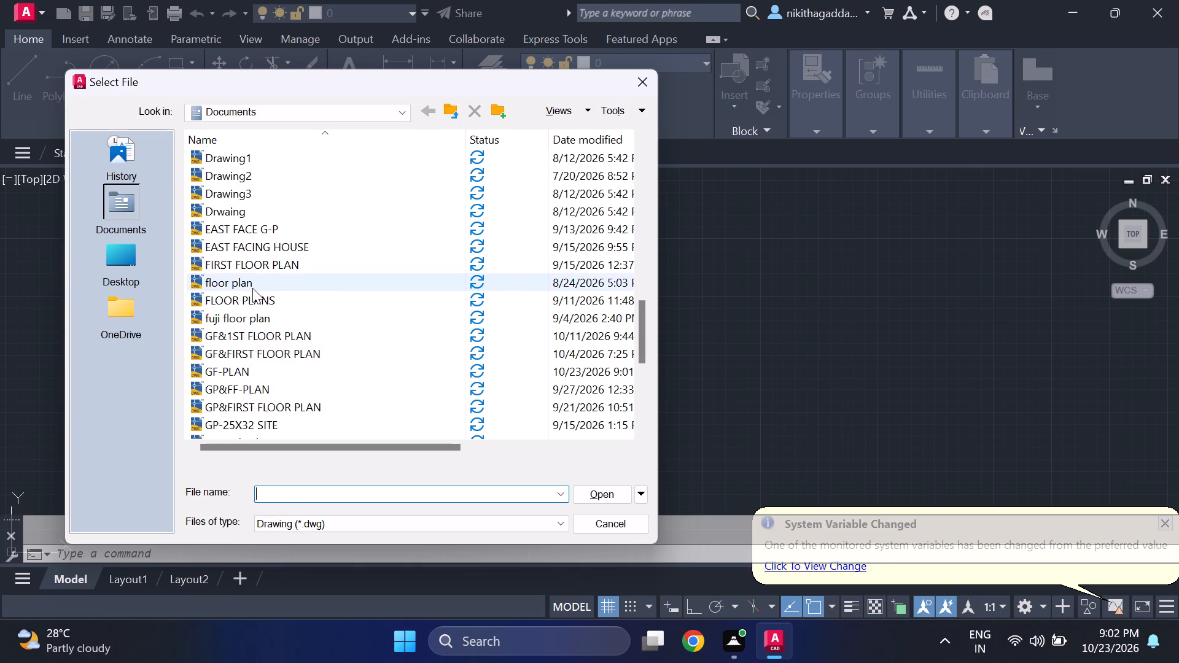
click(228, 363)
click(578, 486)
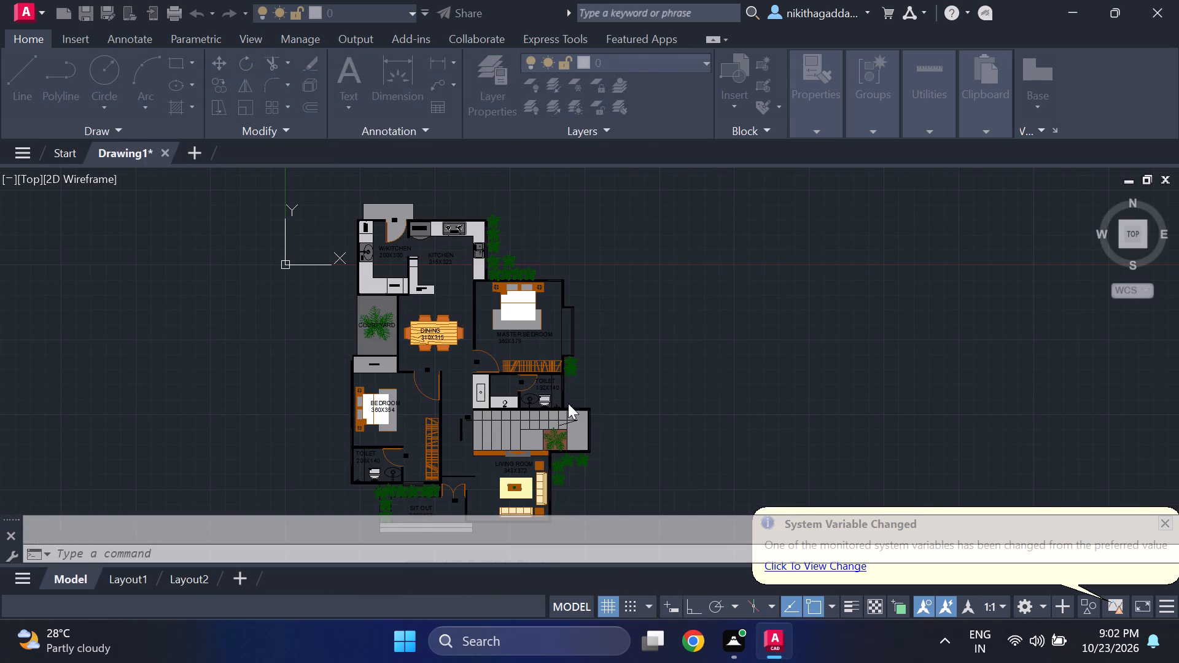
Switch to Layout1 and delete its existing viewport showing the ground floor plan.
scroll(508, 374, down, 2)
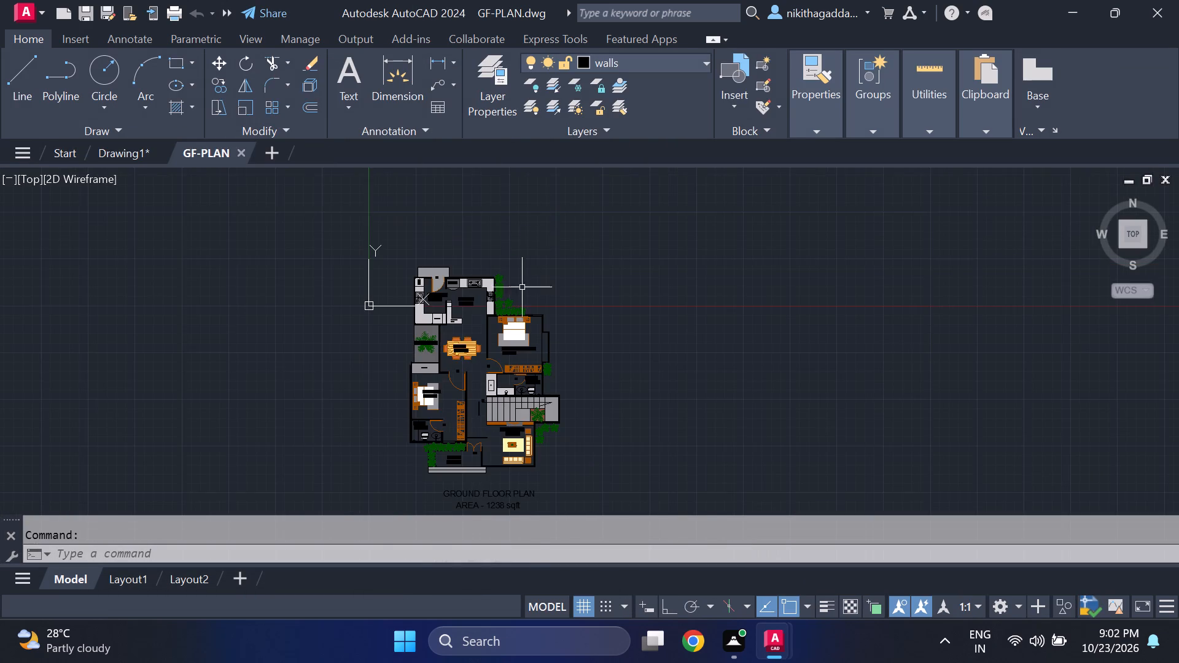
scroll(523, 293, up, 1)
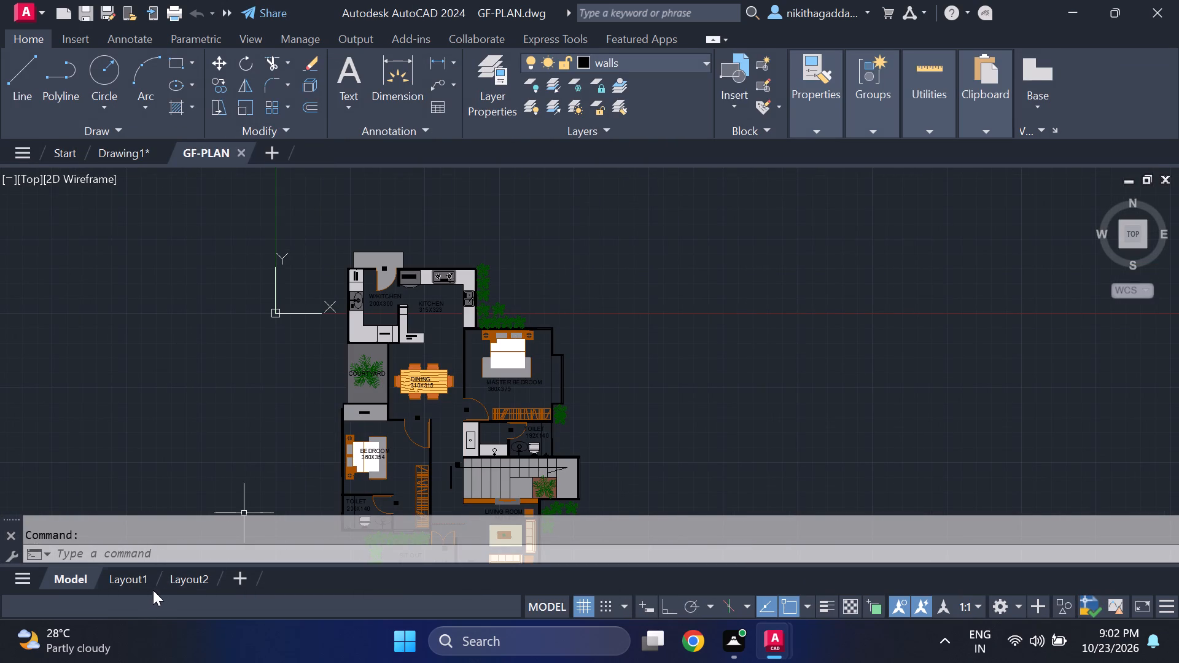
click(143, 583)
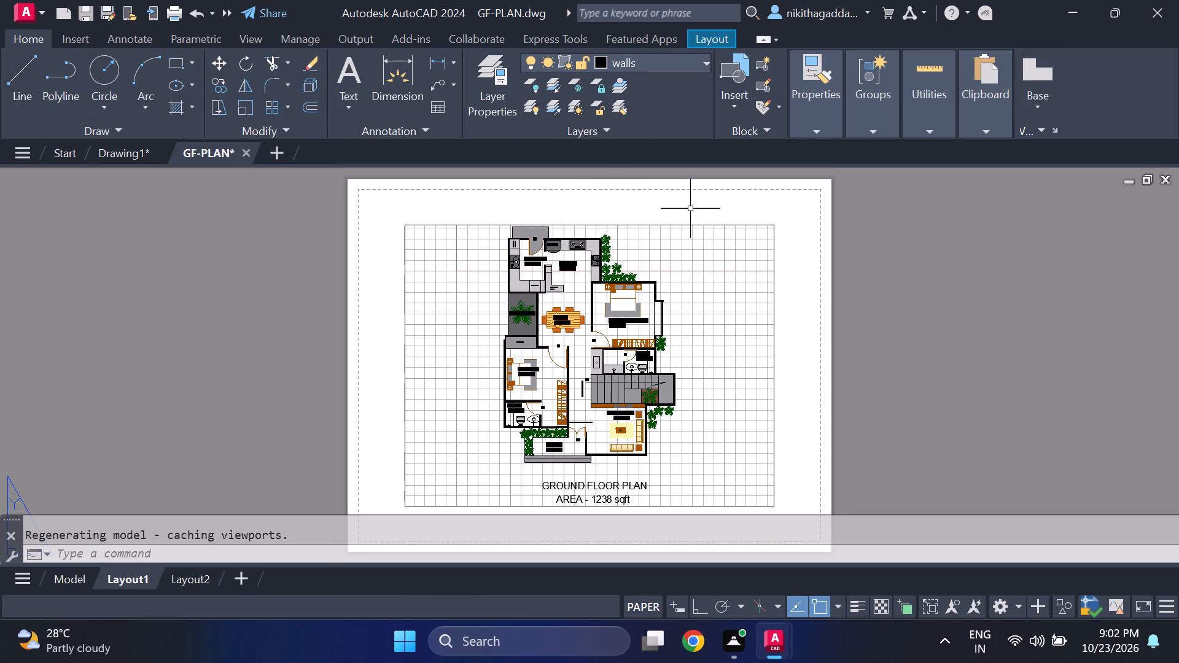
click(720, 206)
click(505, 361)
key(Delete)
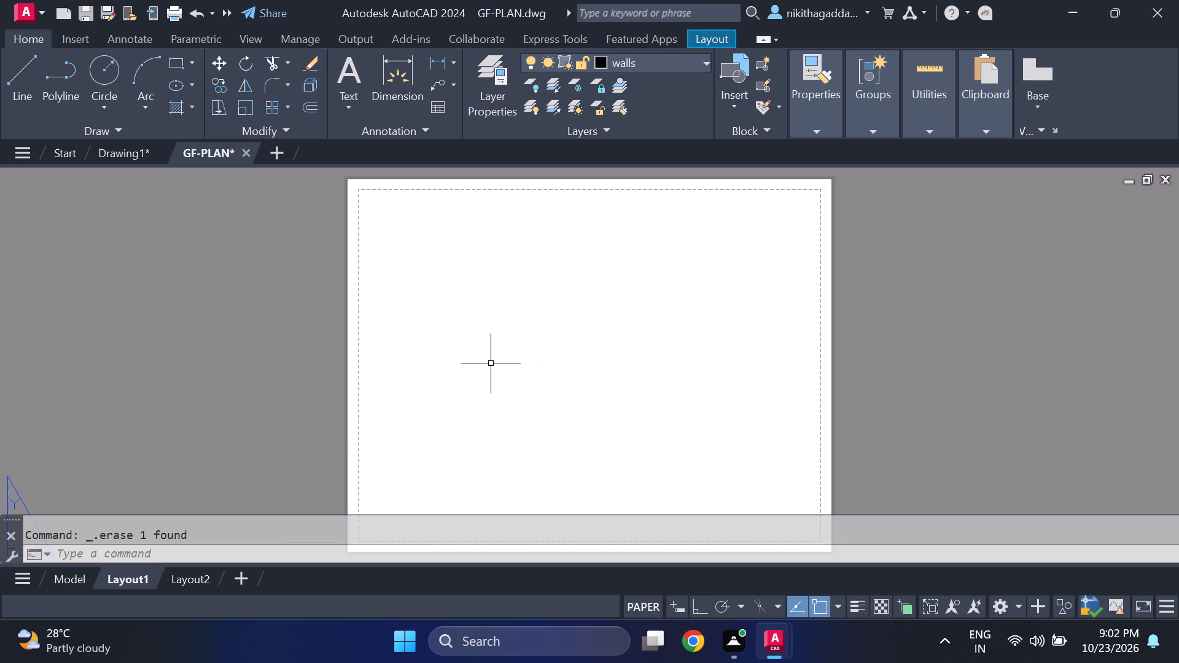
Modify Layout1's page setup to use the DWG To PDF.pc3 plotter with ISO full bleed A4 (297.00 x 210.00 MM) paper.
right_click(127, 583)
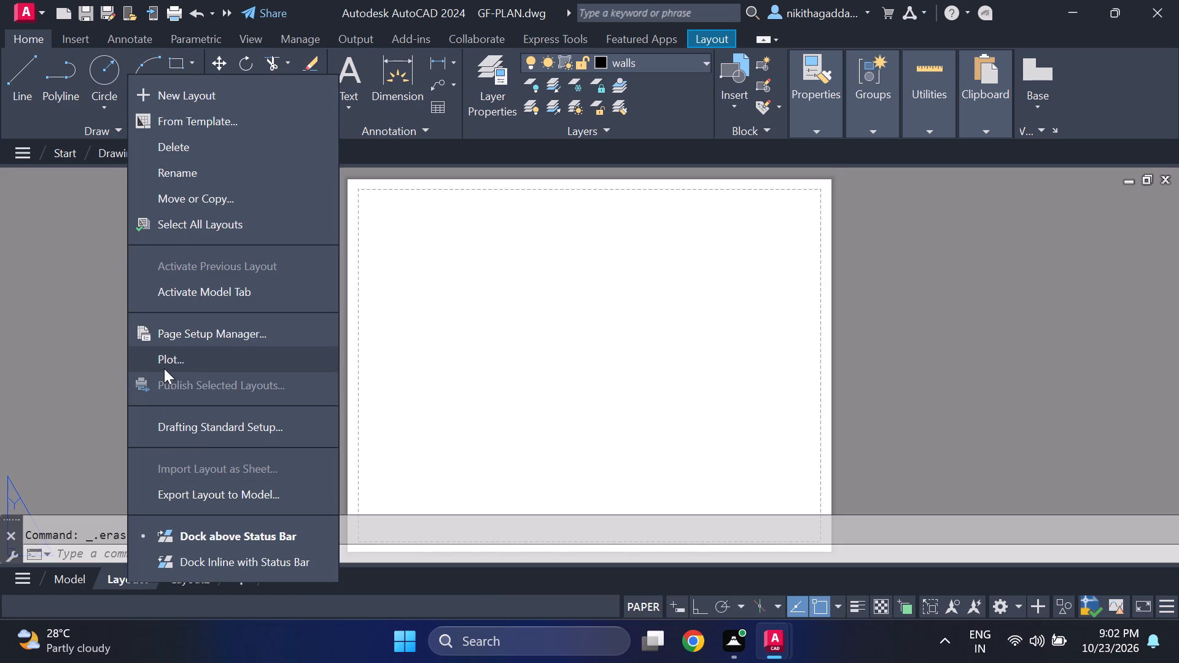
click(177, 339)
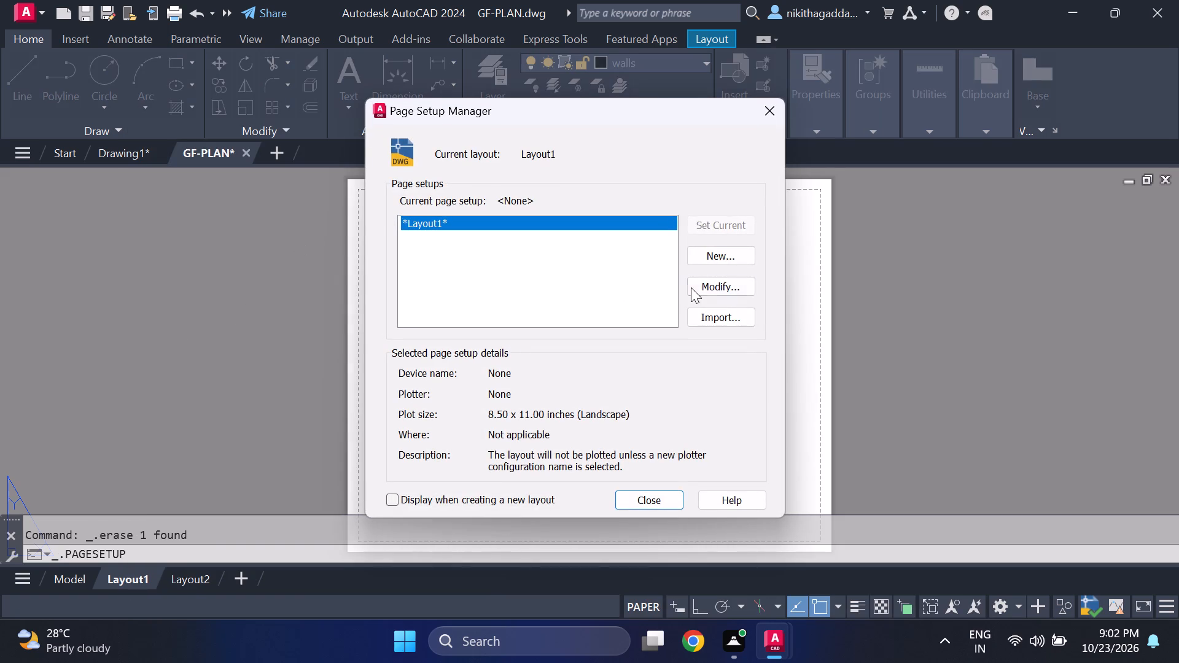
click(693, 288)
click(508, 196)
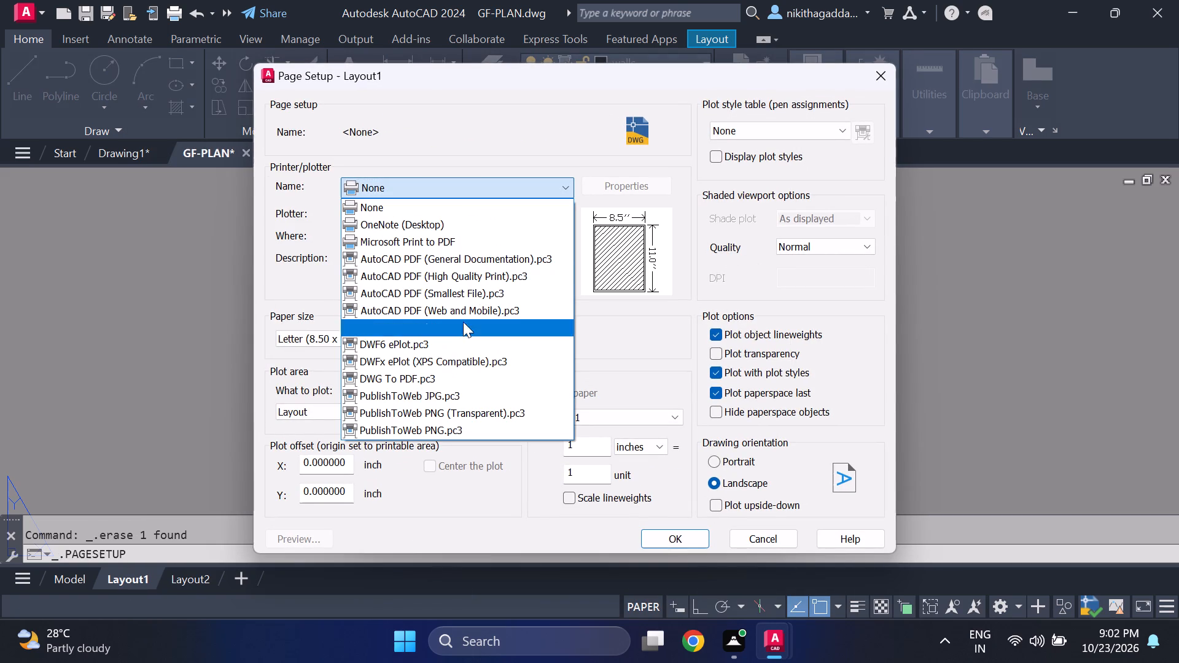
click(423, 381)
click(418, 334)
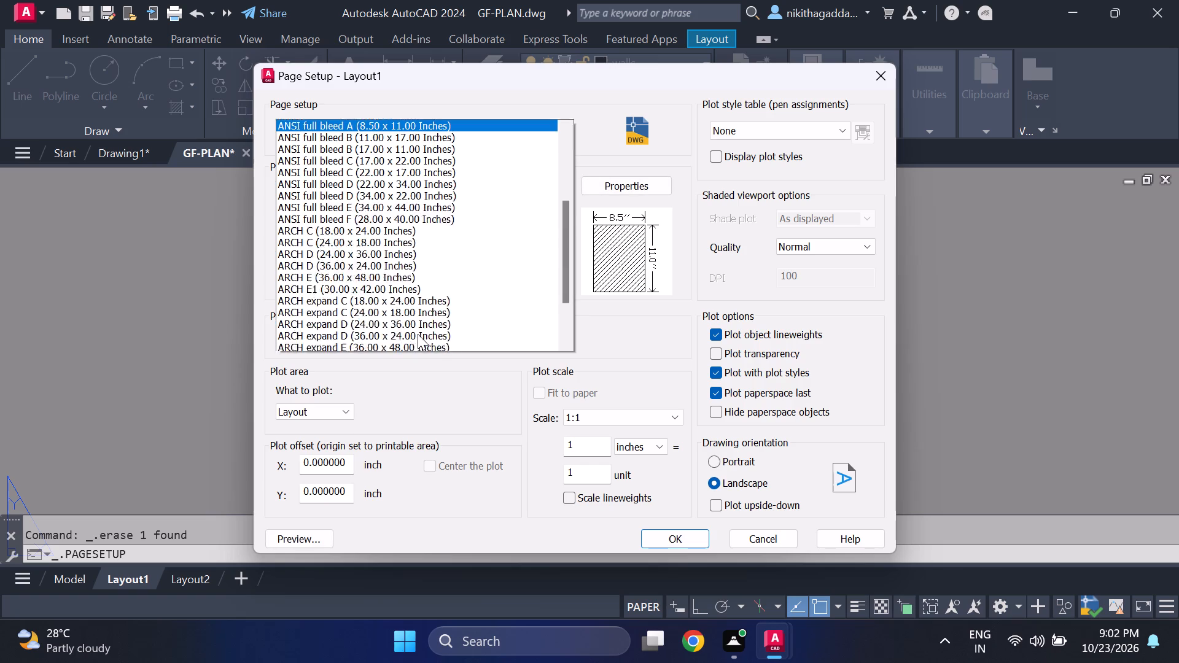
scroll(369, 244, down, 9)
scroll(300, 284, down, 2)
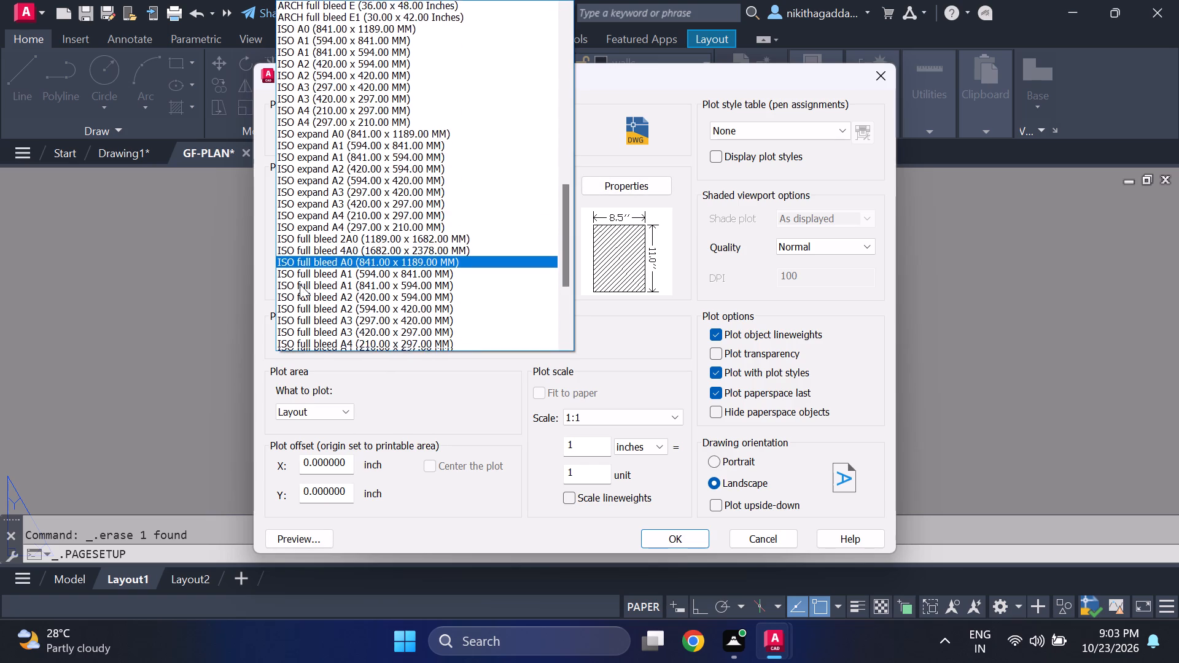
click(355, 311)
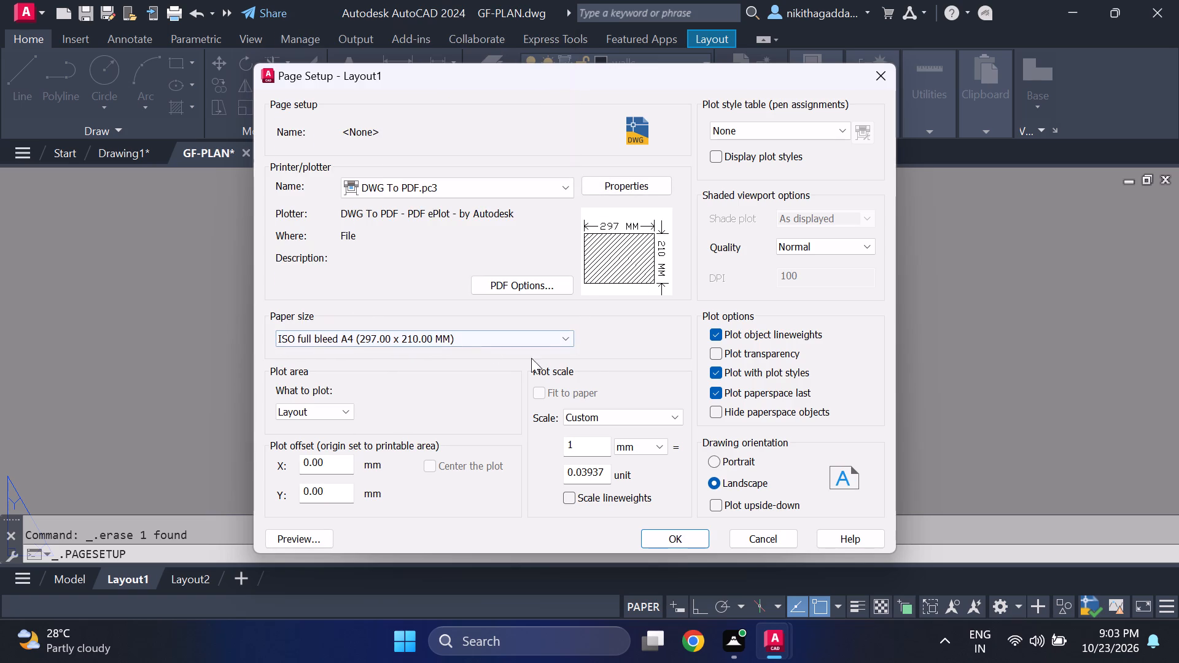
Set the plot scale of Layout1's page setup to 1:1 and apply the setup.
click(655, 421)
click(605, 77)
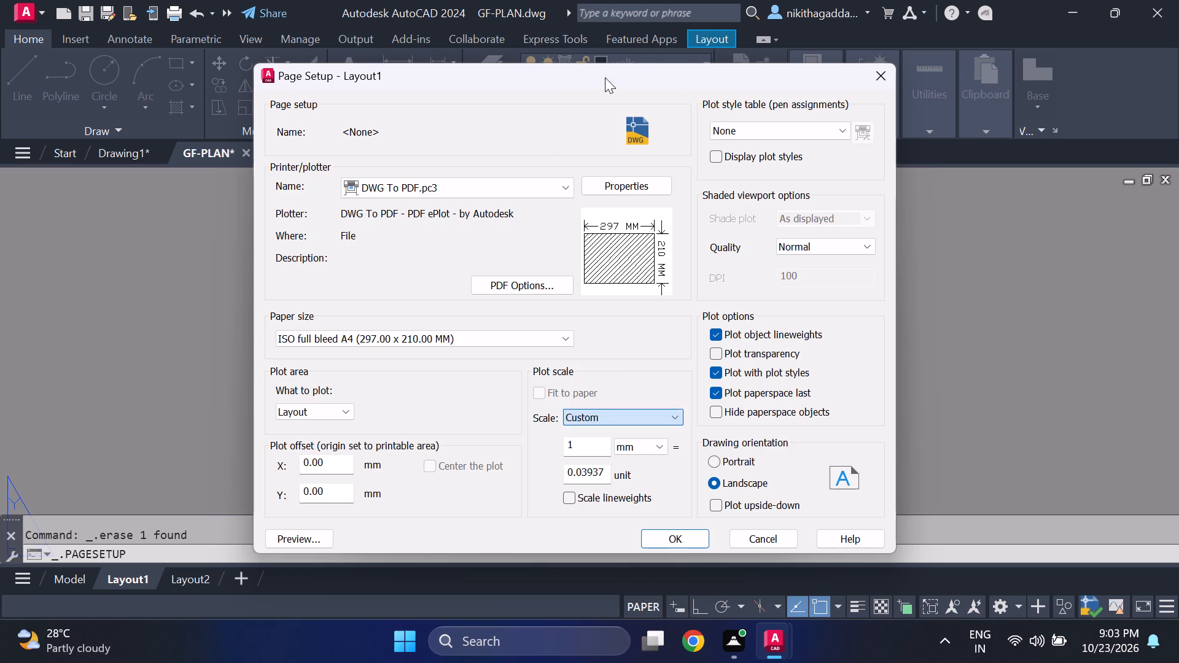
click(679, 542)
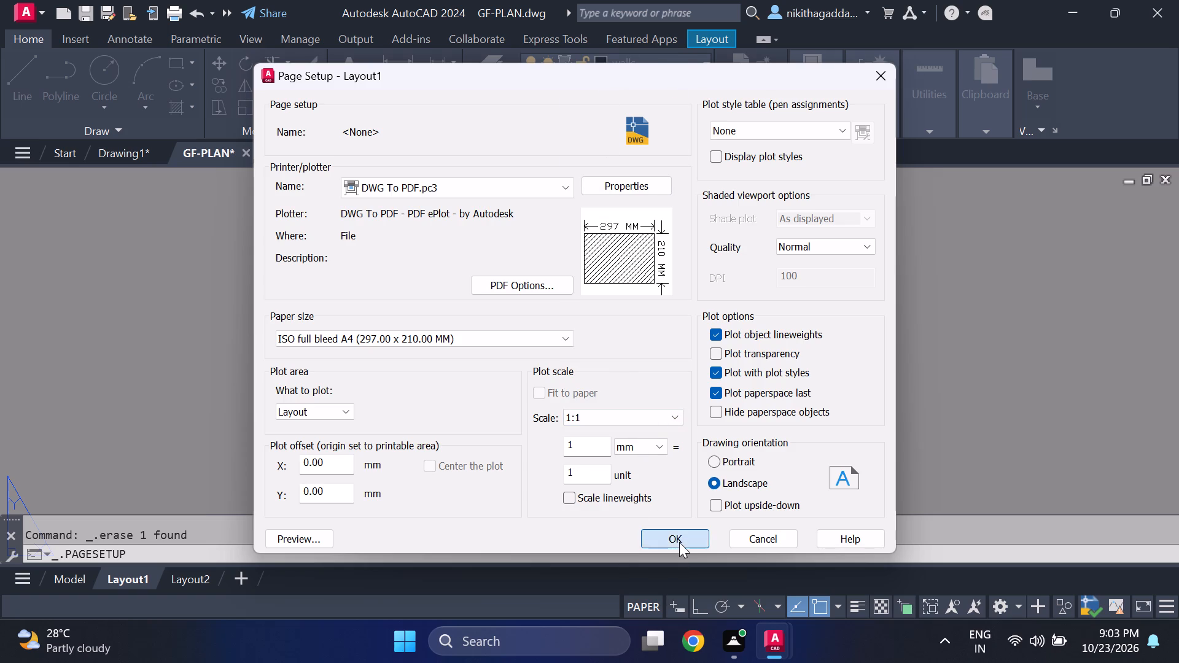
click(724, 225)
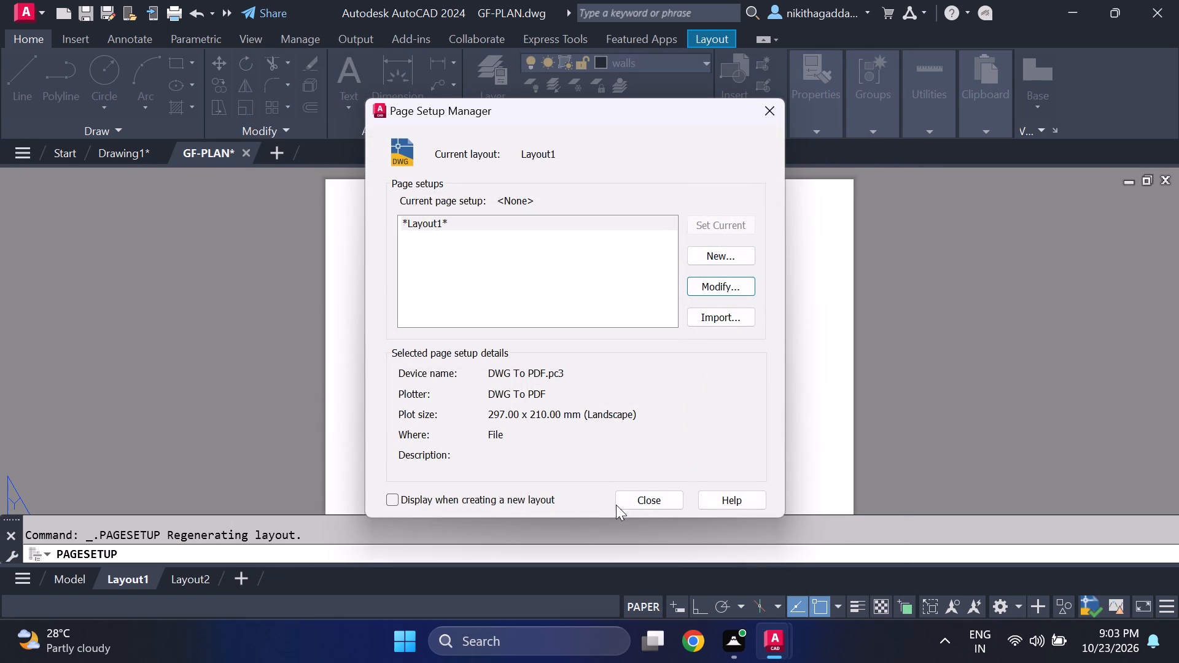
click(628, 496)
Create a single viewport on Layout1 that spans the whole A4 sheet from its upper-left to its lower-right corner.
scroll(592, 435, down, 2)
middle_drag(591, 434, 572, 400)
scroll(566, 386, up, 1)
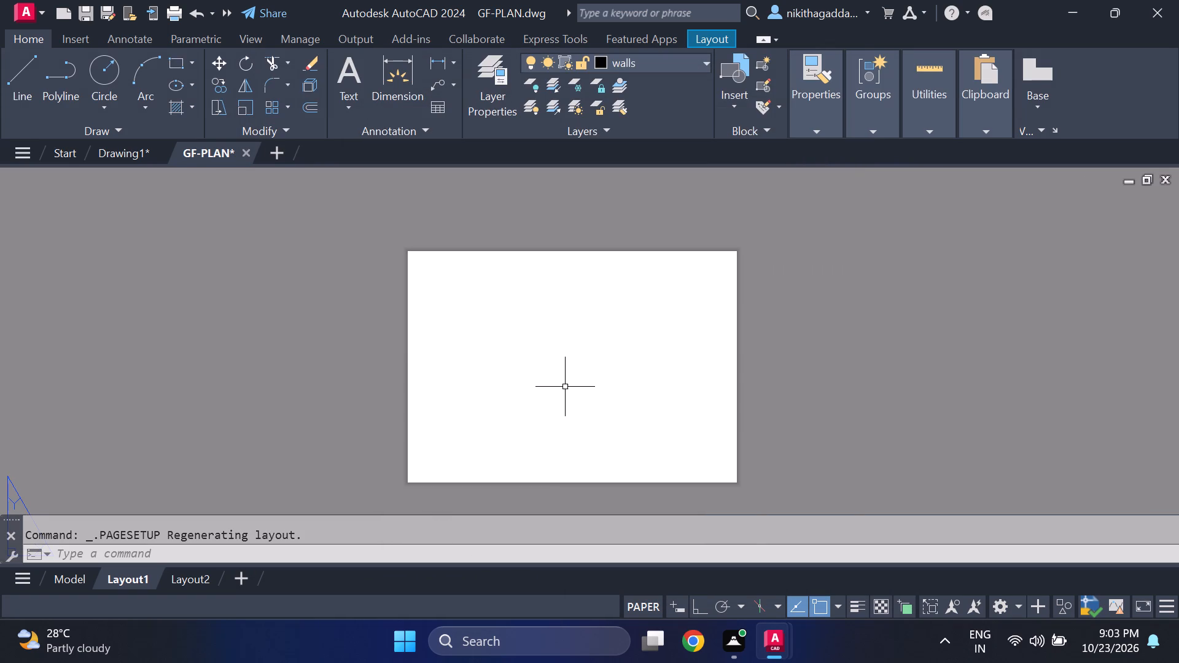
text(VIEWPORTS)
key(Return)
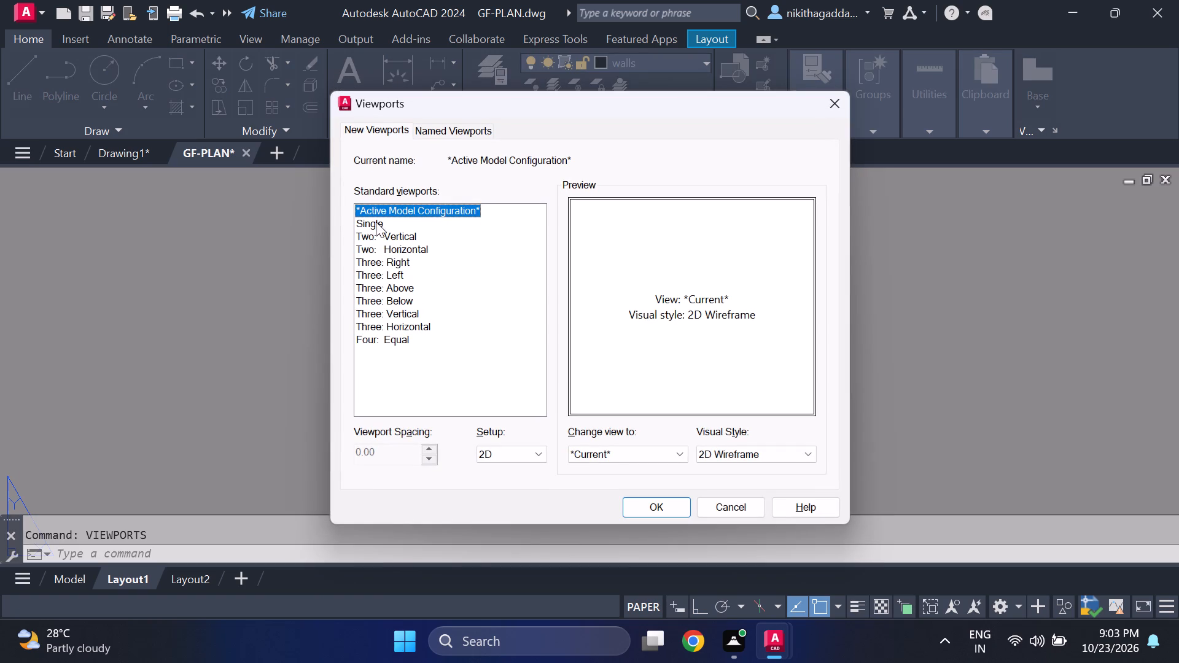
click(376, 220)
click(652, 502)
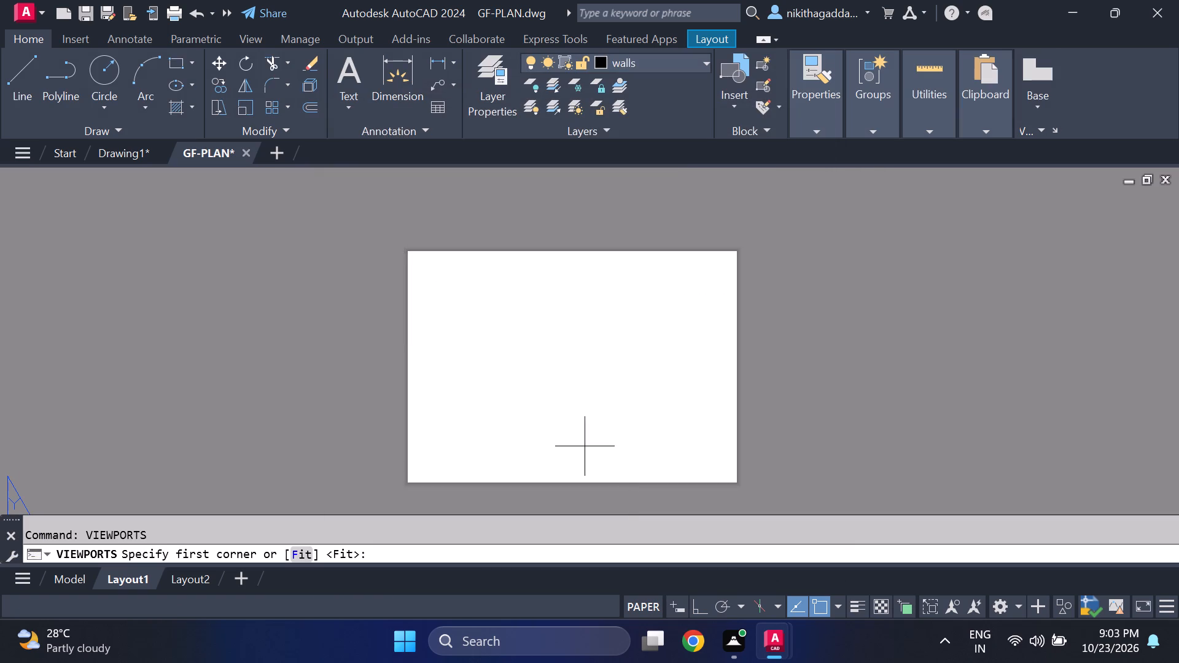
scroll(427, 246, up, 4)
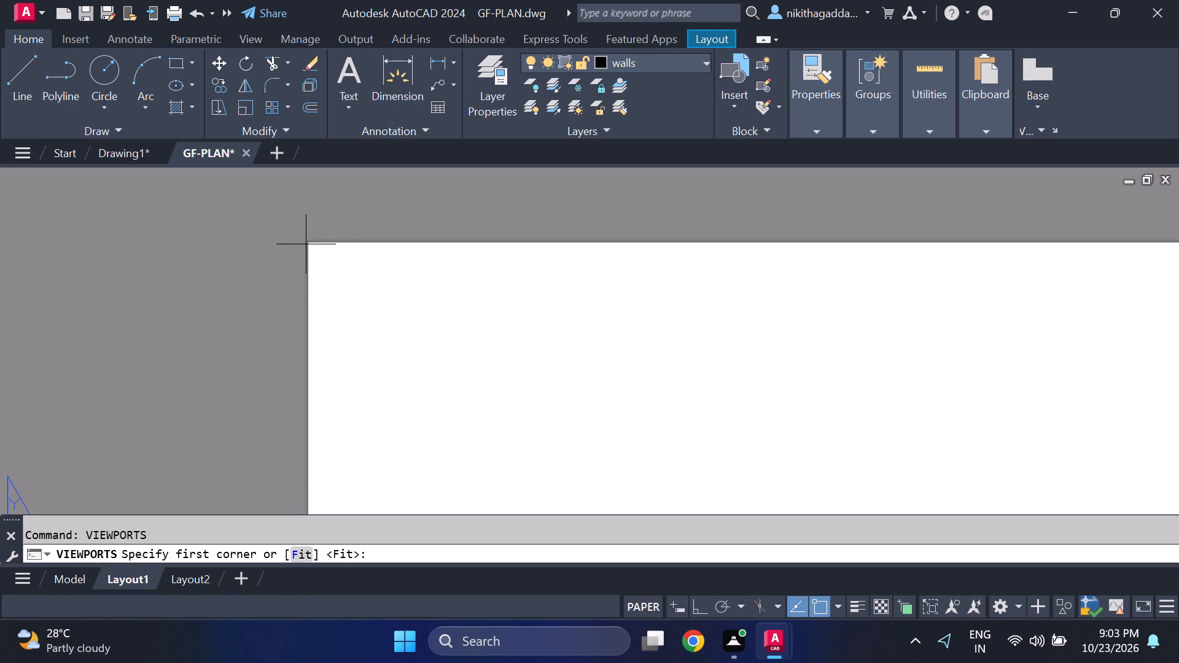
click(309, 243)
scroll(383, 260, down, 3)
middle_drag(671, 424, 478, 297)
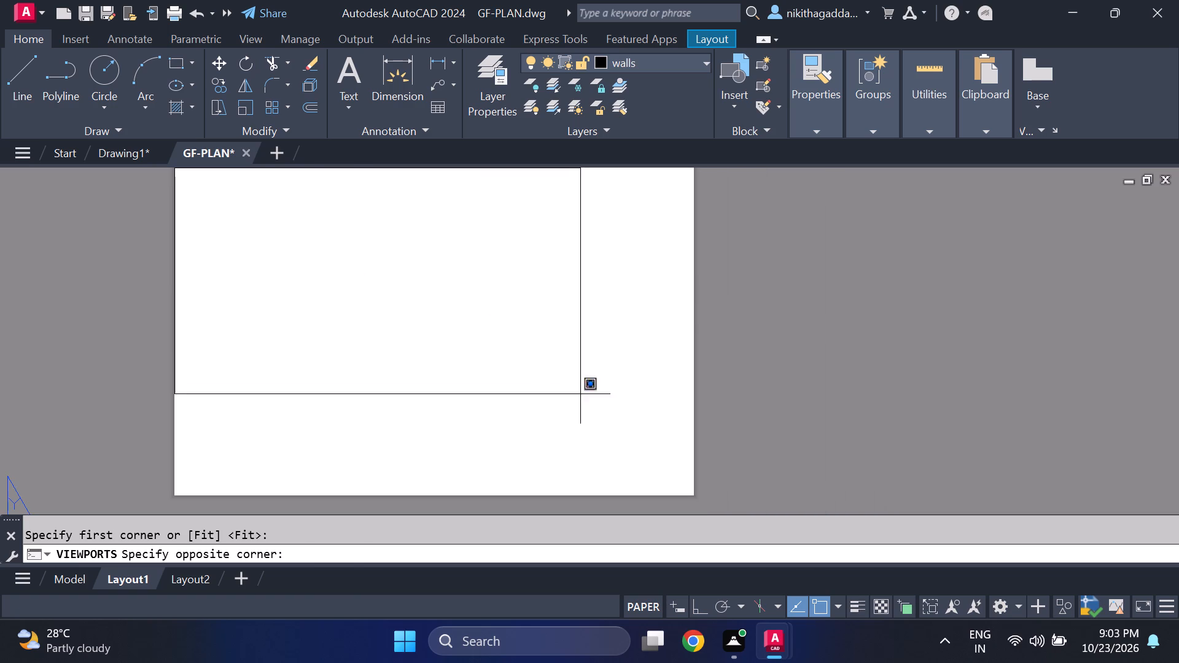
scroll(684, 490, up, 1)
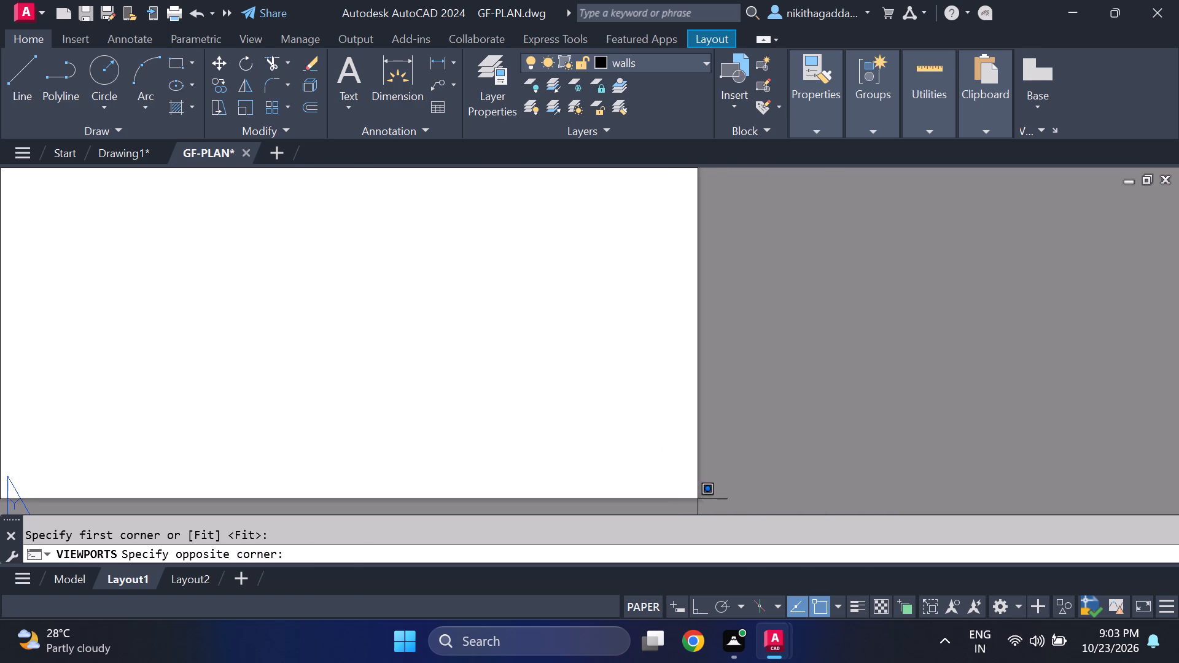
click(699, 498)
Start plotting Layout1 as a single sheet and open the plot preview.
scroll(680, 468, down, 3)
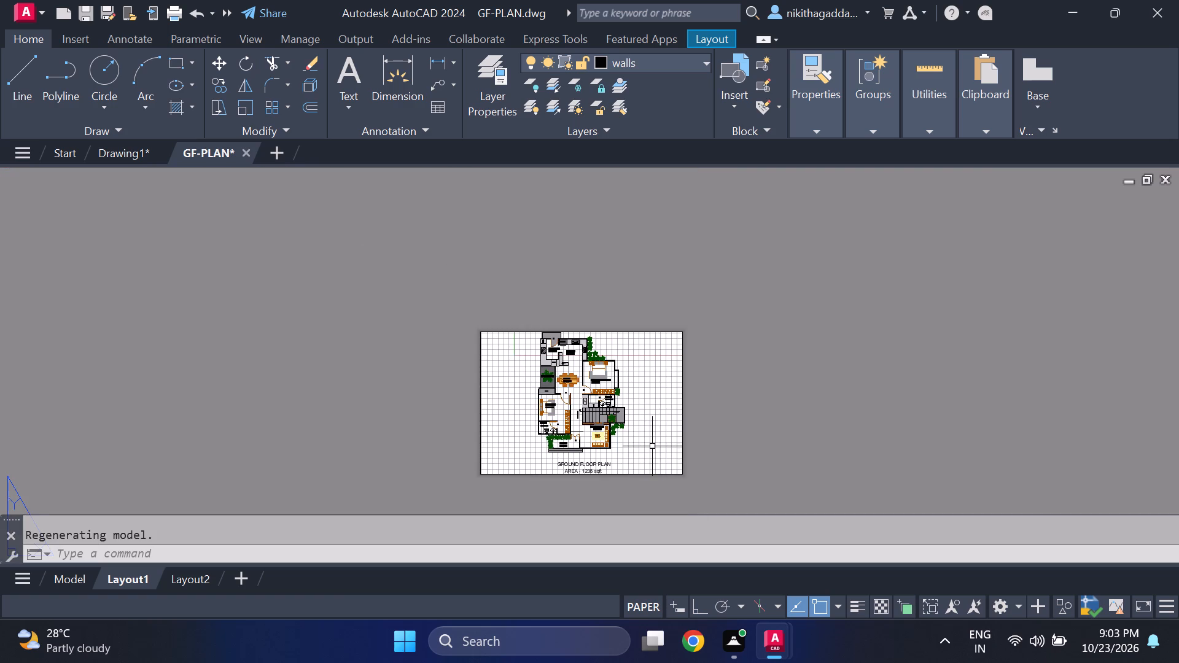
scroll(652, 446, up, 1)
scroll(570, 394, up, 1)
middle_drag(531, 359, 548, 322)
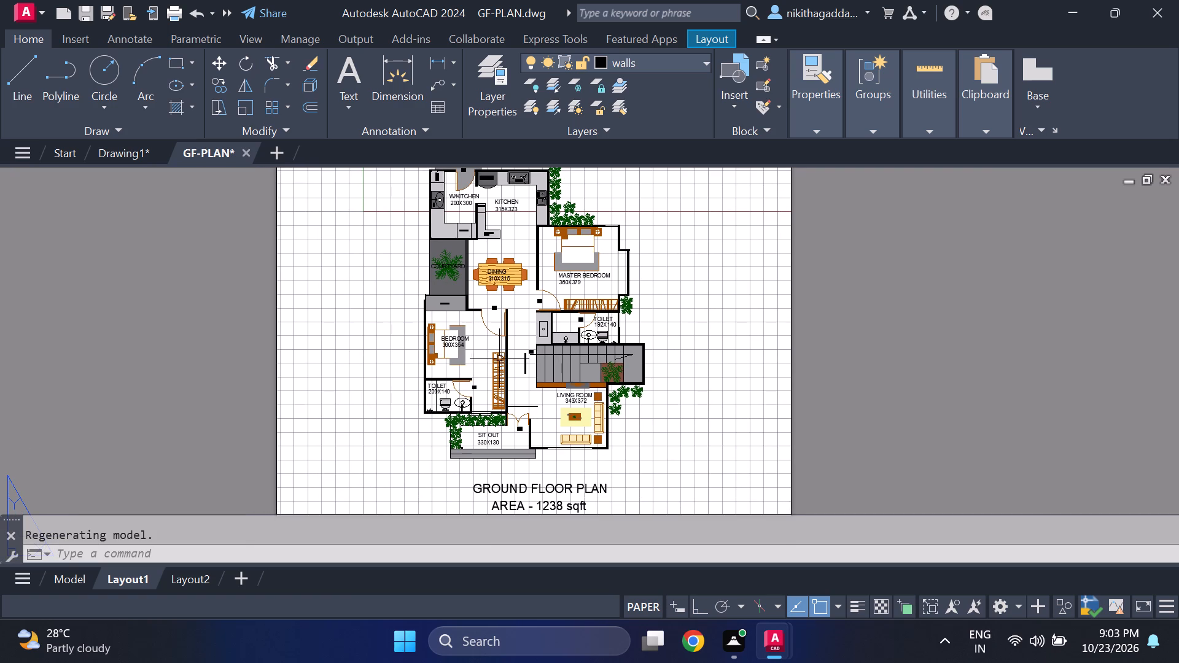
right_click(139, 586)
click(187, 363)
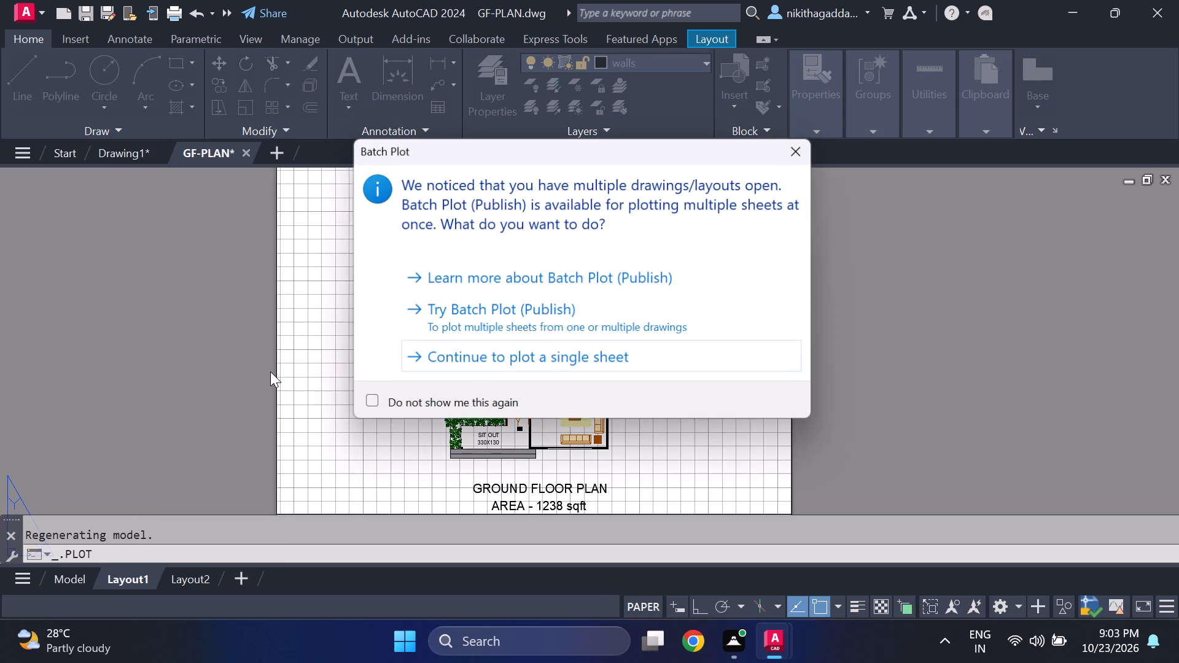
click(427, 360)
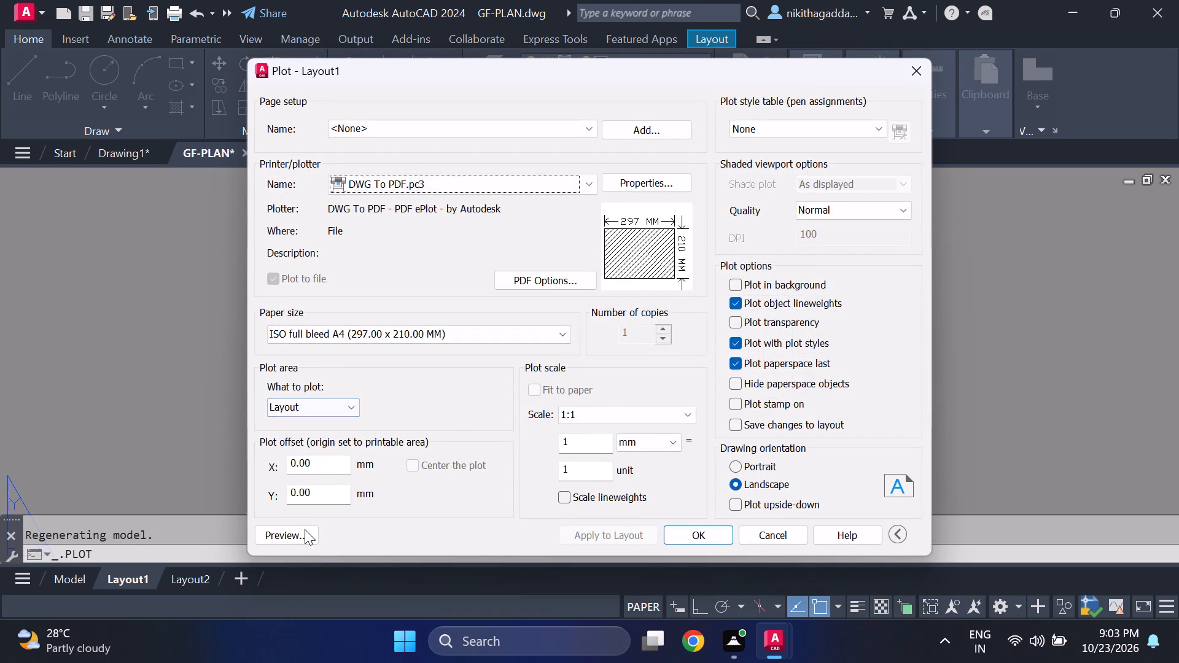
drag(303, 533, 297, 530)
Examine the plot preview for the ground floor plan's placement on the A4 sheet and its overall appearance.
scroll(428, 287, up, 1)
scroll(505, 287, up, 2)
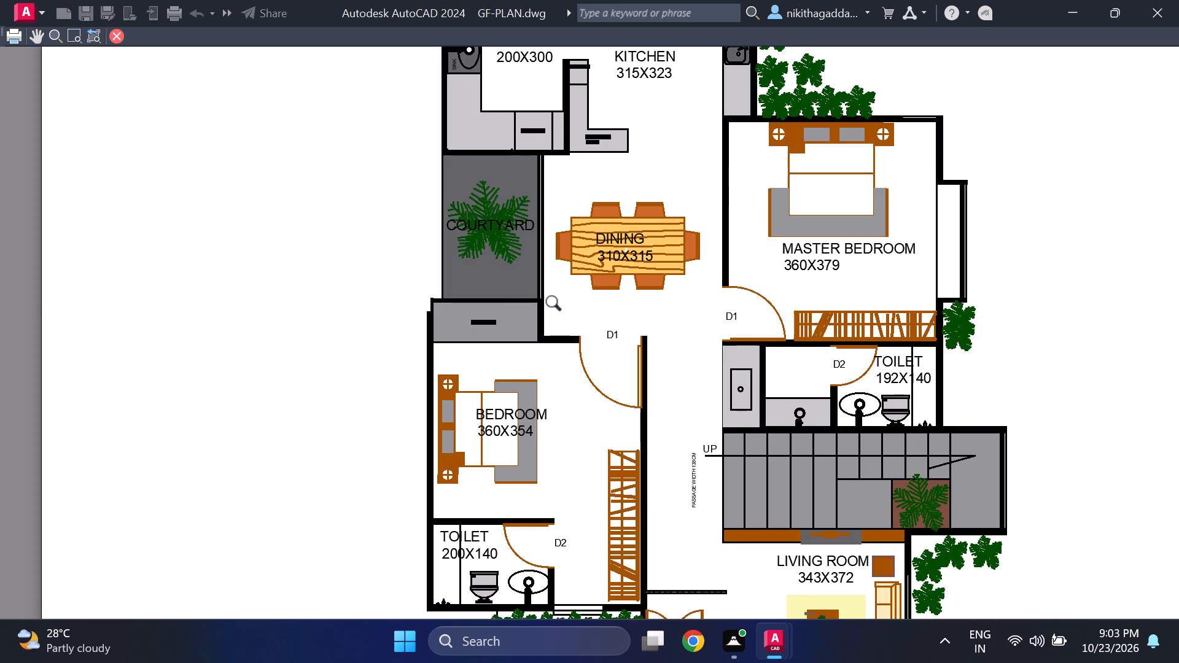
scroll(579, 313, down, 1)
middle_drag(671, 327, 675, 370)
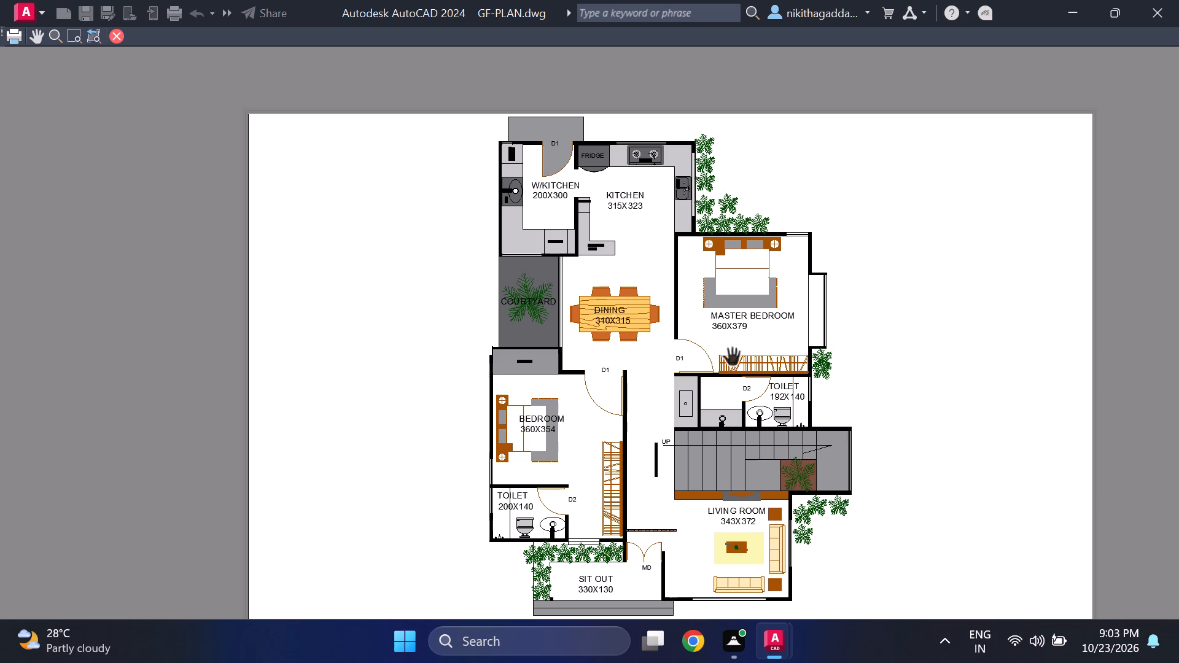
scroll(510, 202, up, 2)
scroll(516, 223, down, 2)
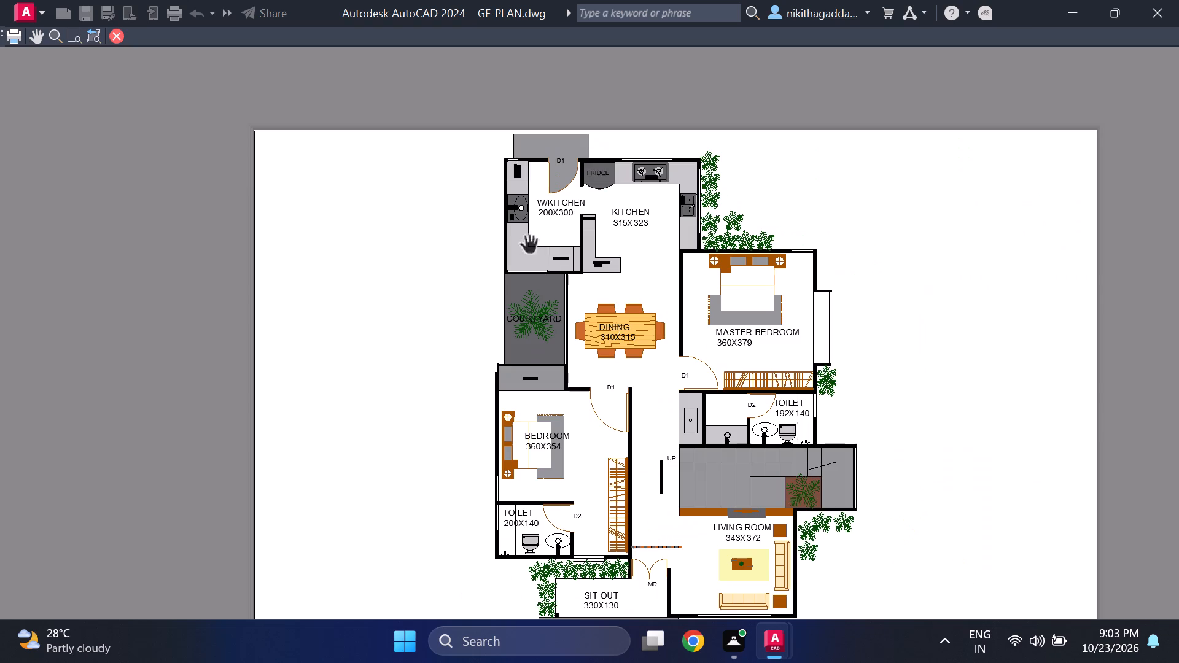
scroll(570, 516, up, 2)
scroll(567, 474, down, 1)
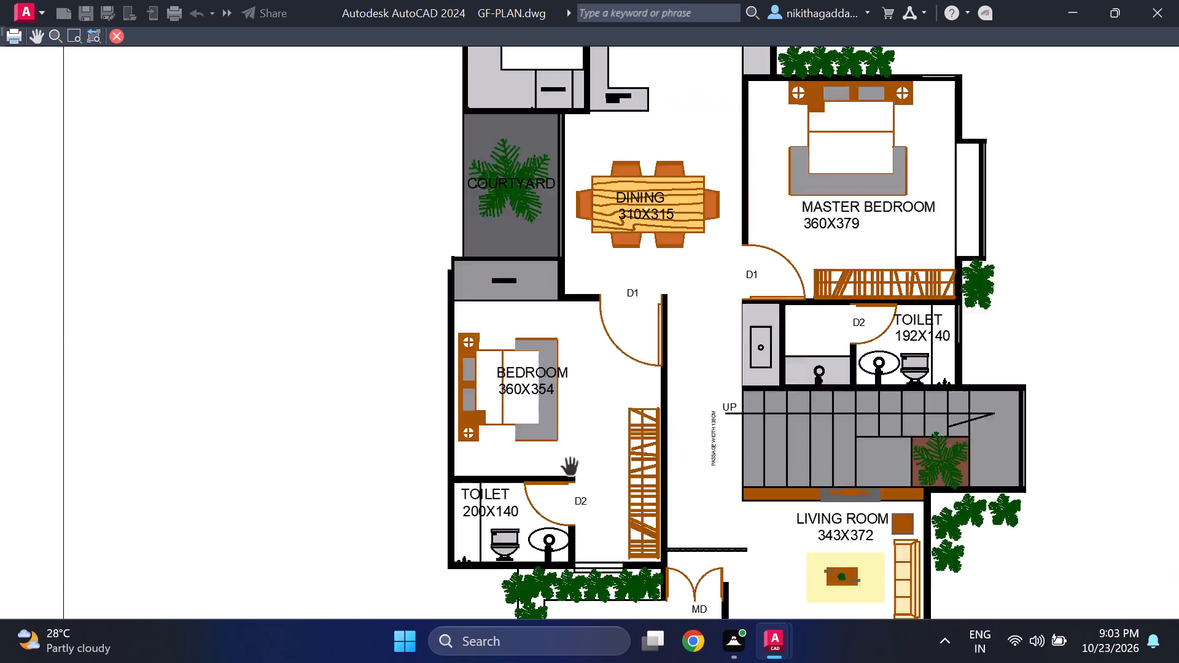
scroll(570, 468, down, 1)
scroll(710, 416, up, 1)
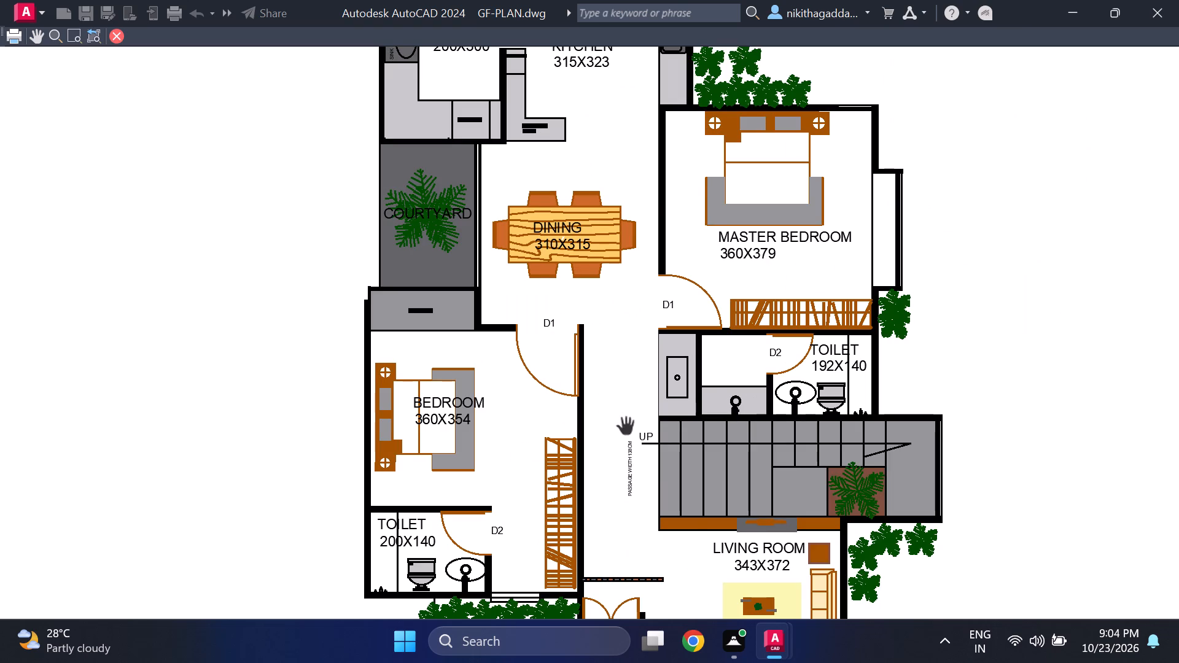
scroll(624, 427, down, 1)
middle_drag(658, 509, 631, 490)
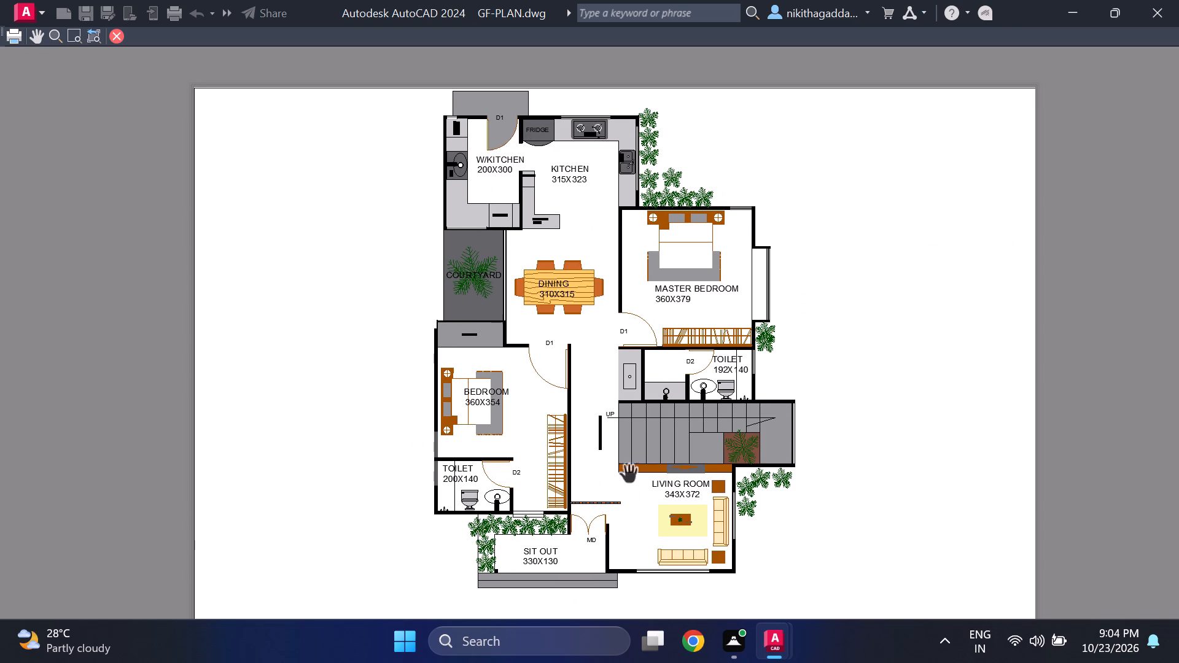
scroll(712, 507, up, 2)
scroll(712, 507, down, 2)
scroll(658, 474, up, 2)
scroll(660, 479, down, 1)
scroll(517, 377, down, 1)
middle_drag(435, 365, 449, 401)
scroll(483, 344, down, 1)
scroll(483, 344, up, 1)
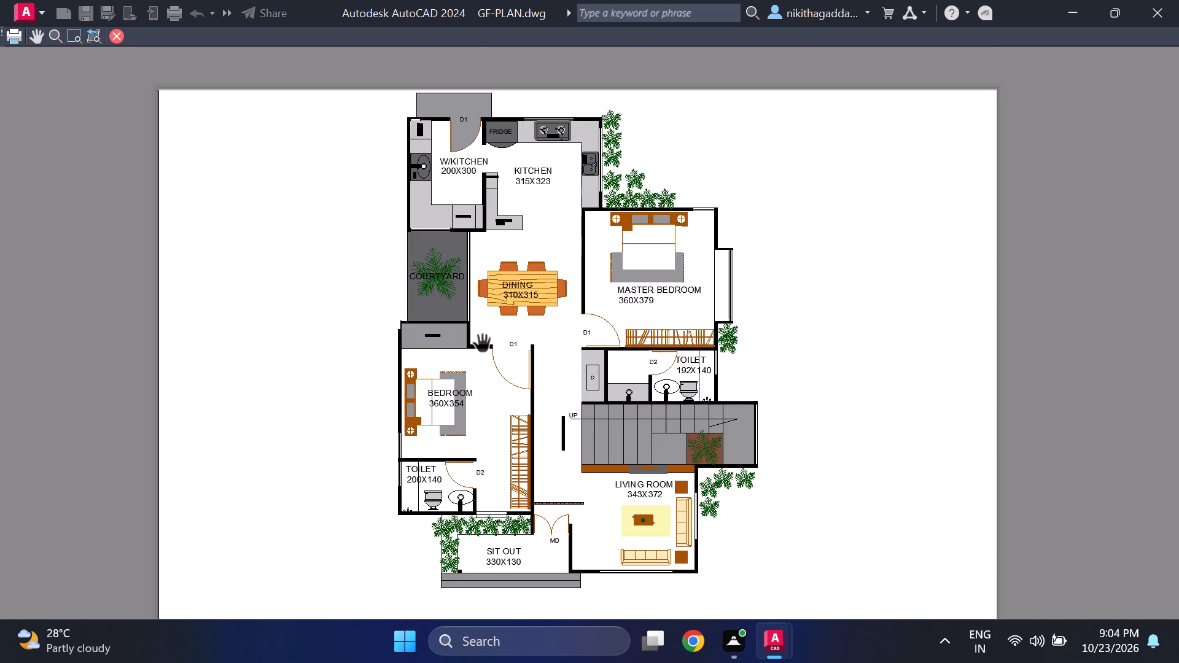
middle_drag(494, 356, 526, 397)
middle_drag(526, 394, 523, 380)
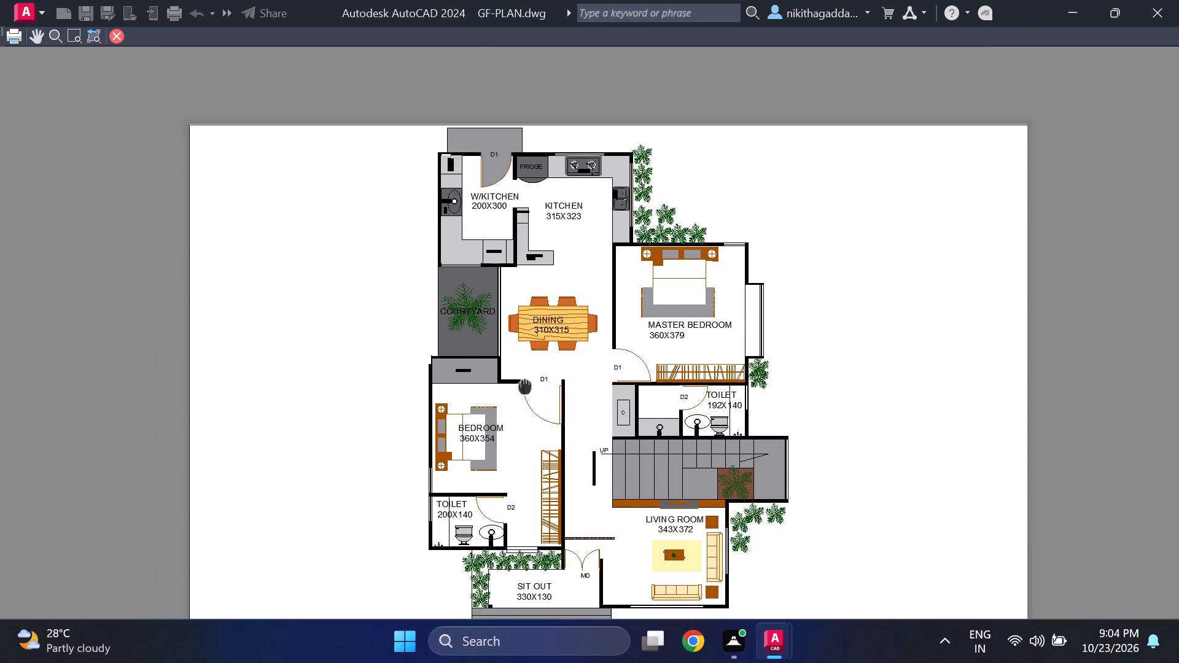
middle_drag(523, 380, 506, 344)
middle_click(505, 339)
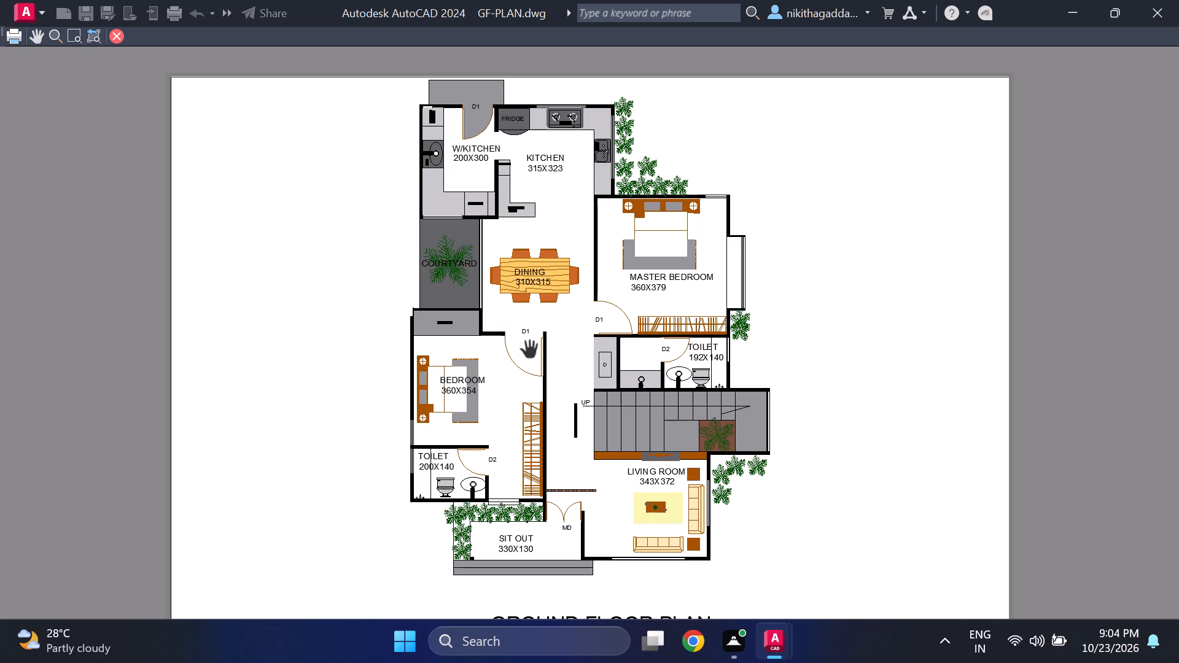
middle_drag(529, 353, 537, 388)
scroll(537, 380, down, 1)
scroll(537, 380, up, 1)
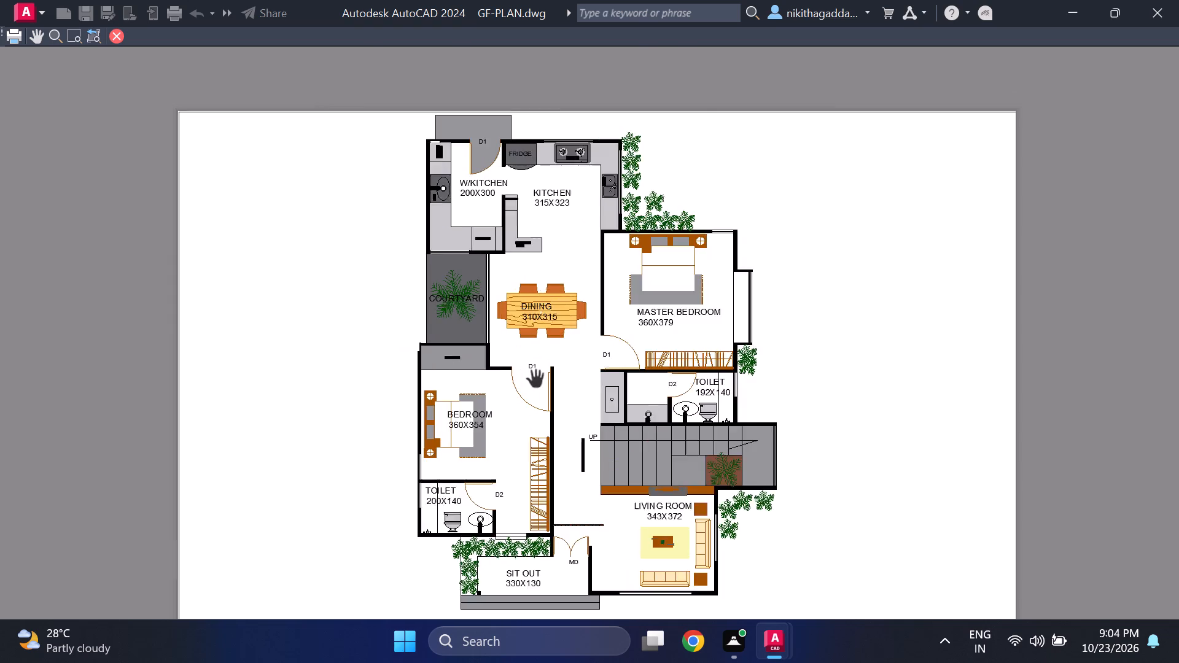
scroll(537, 380, up, 1)
scroll(537, 380, down, 1)
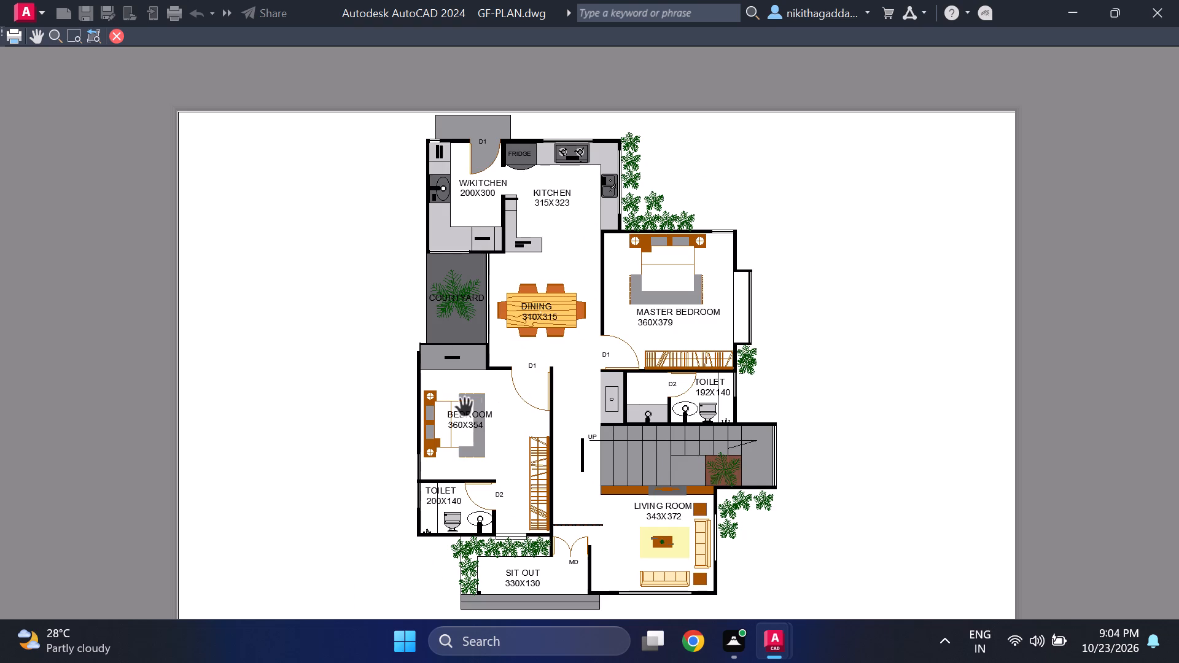
Inspect the previewed rooms, labels, title and sheet border in detail, and close the preview and plot settings without plotting.
scroll(461, 403, up, 1)
scroll(462, 334, up, 2)
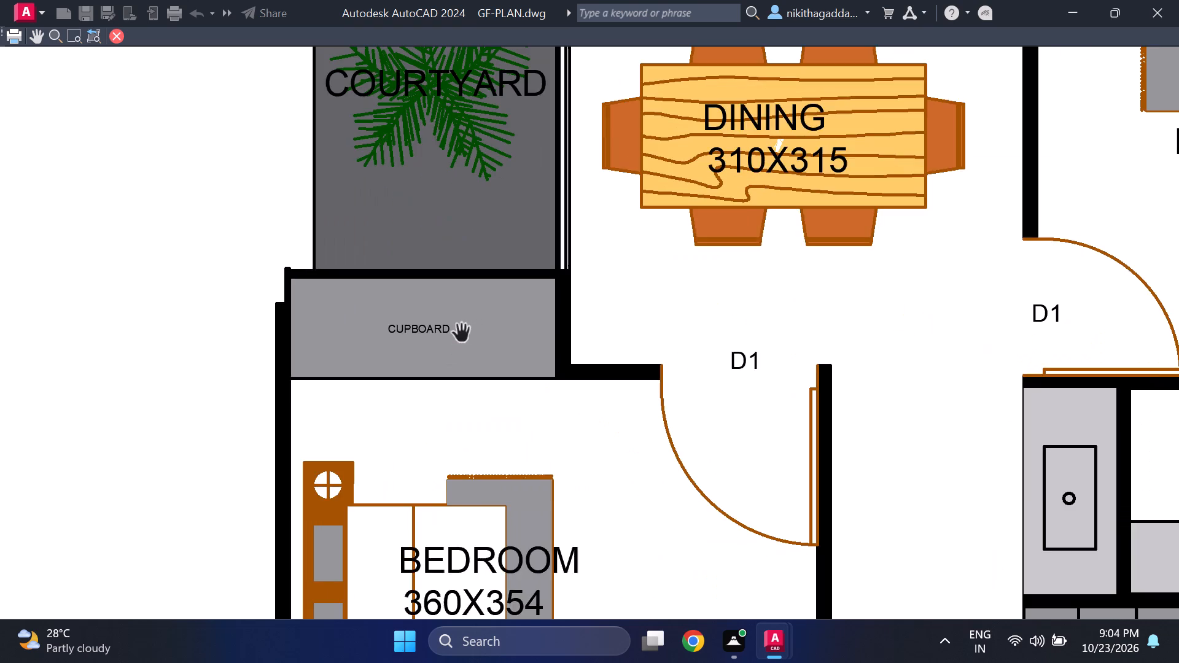
scroll(461, 334, down, 1)
middle_drag(534, 166, 577, 526)
scroll(536, 167, up, 1)
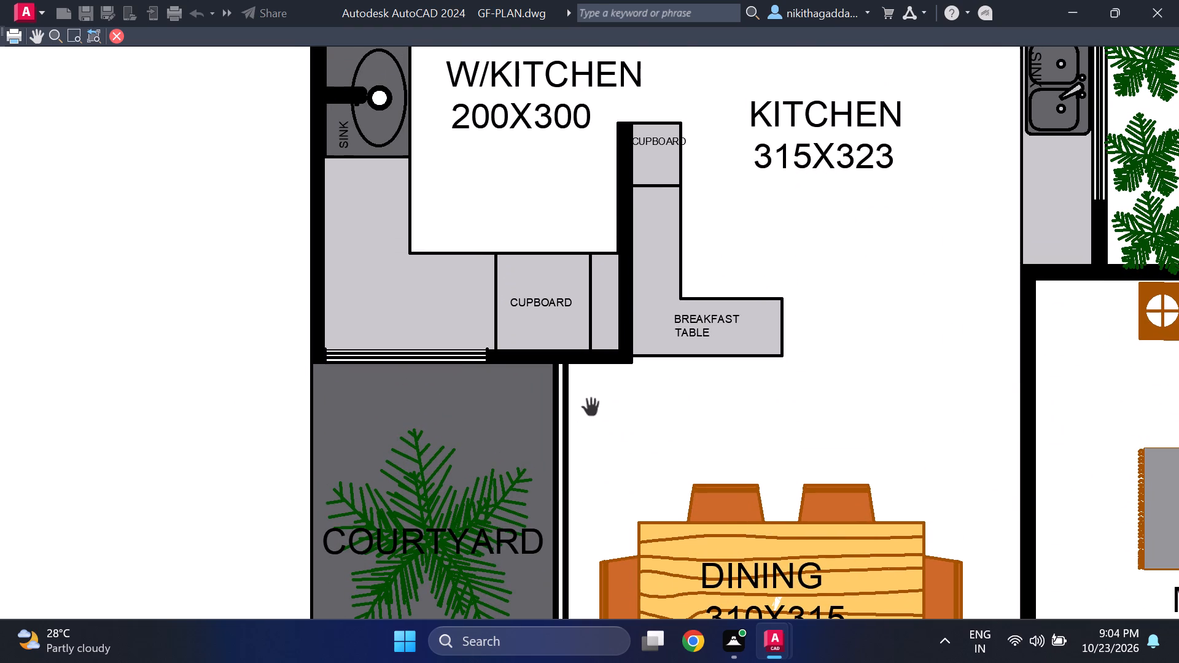
scroll(591, 409, down, 1)
middle_drag(615, 436, 578, 376)
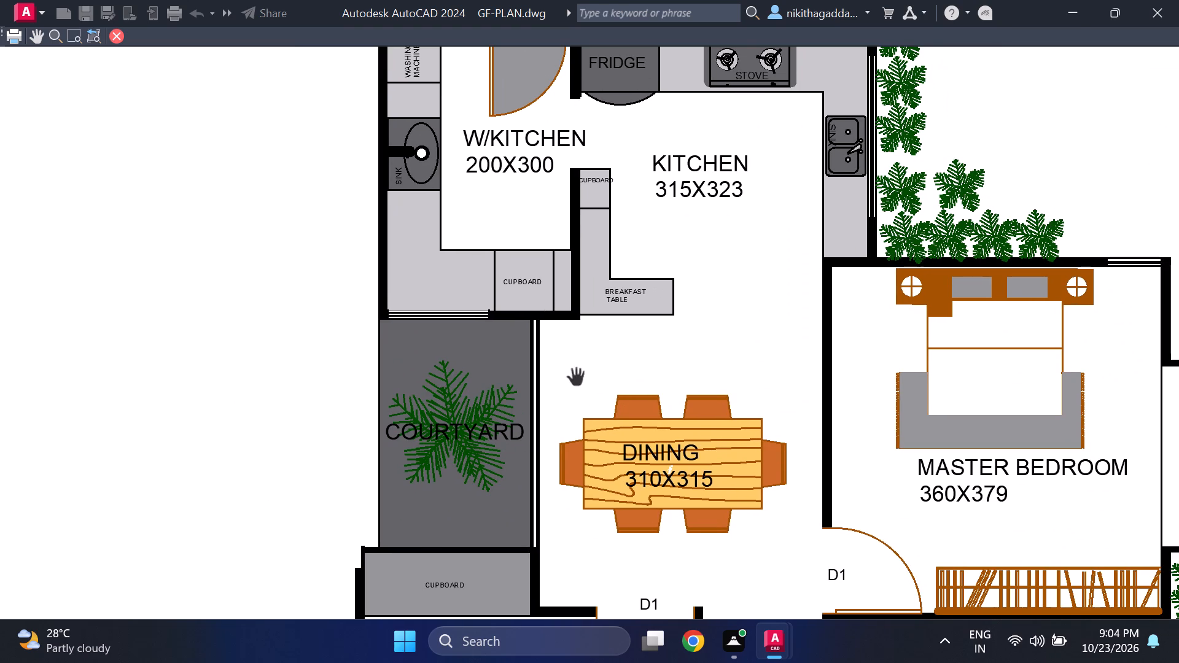
middle_drag(617, 480, 558, 386)
scroll(544, 363, down, 1)
middle_drag(599, 460, 582, 439)
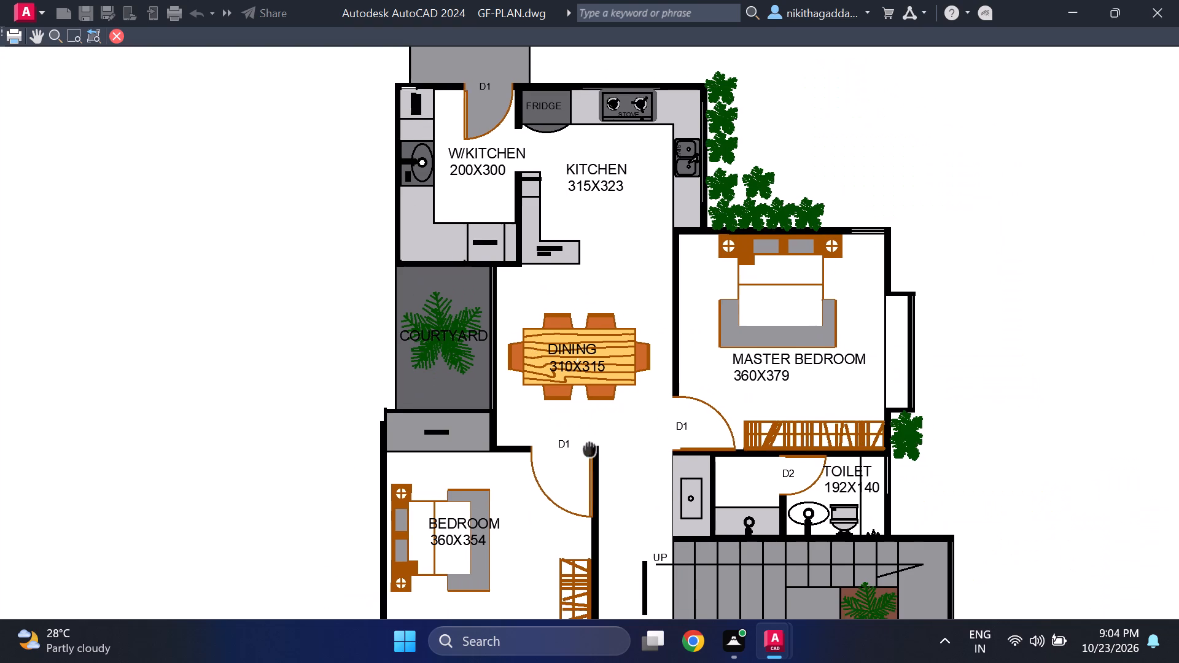
middle_drag(582, 439, 548, 382)
scroll(548, 463, up, 1)
middle_drag(549, 463, 490, 270)
scroll(466, 205, down, 2)
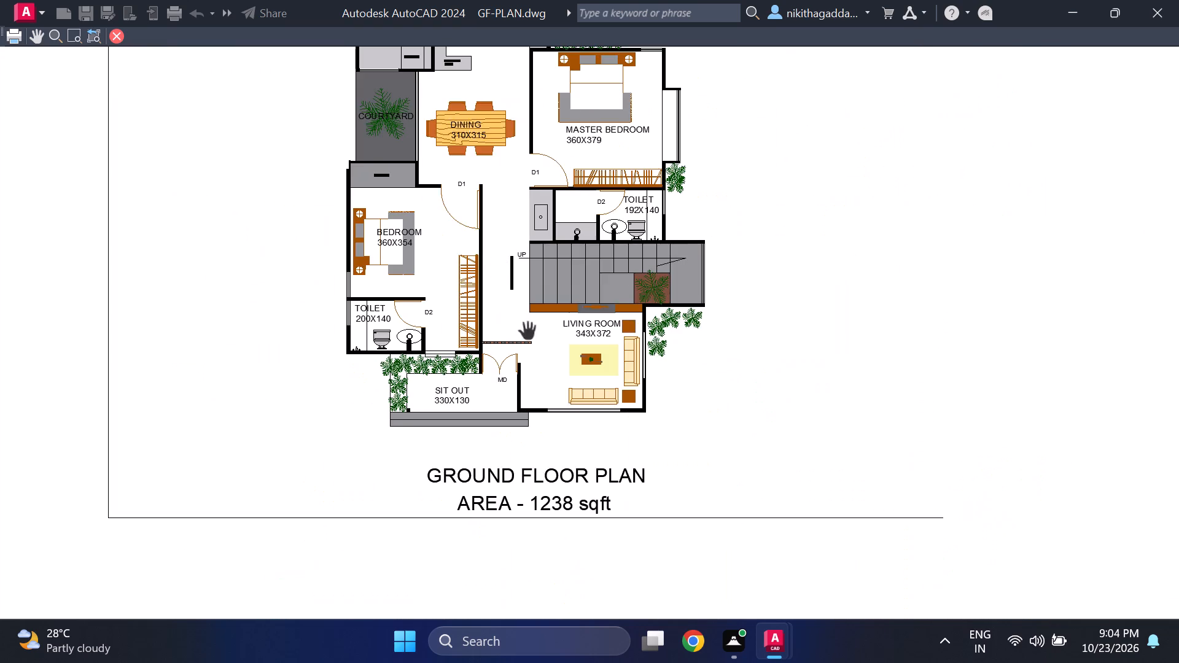
scroll(528, 336, up, 1)
middle_drag(532, 339, 594, 487)
scroll(594, 487, up, 1)
scroll(606, 425, down, 2)
scroll(577, 379, up, 1)
middle_drag(577, 379, 614, 508)
scroll(623, 481, down, 1)
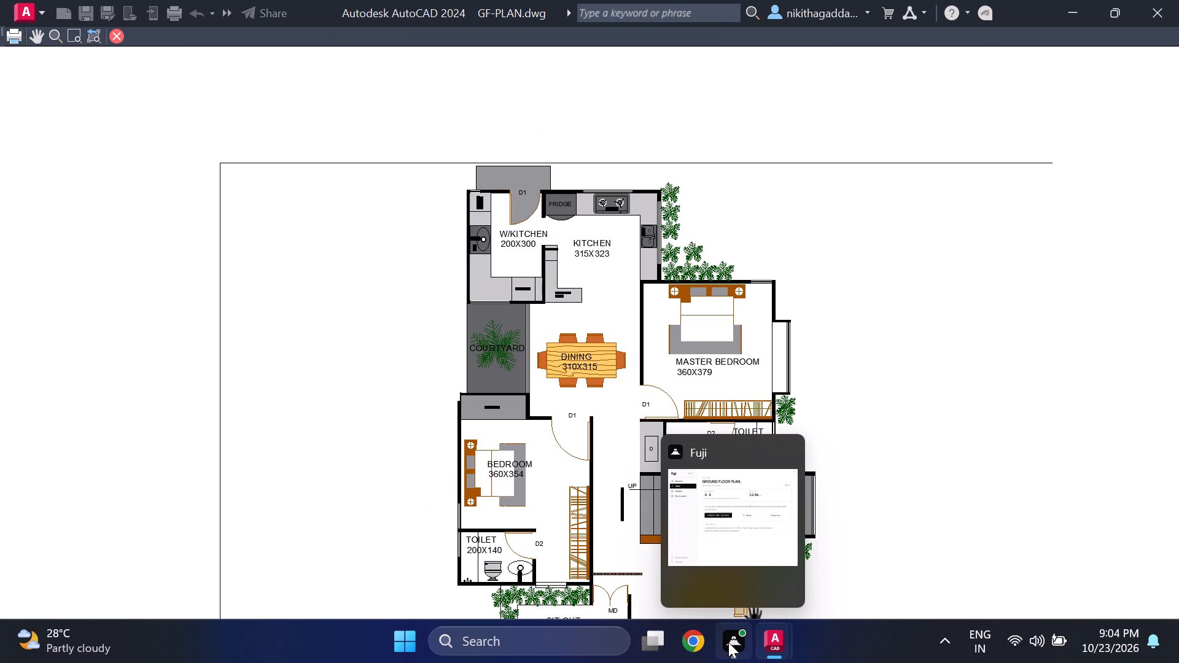
scroll(569, 368, up, 1)
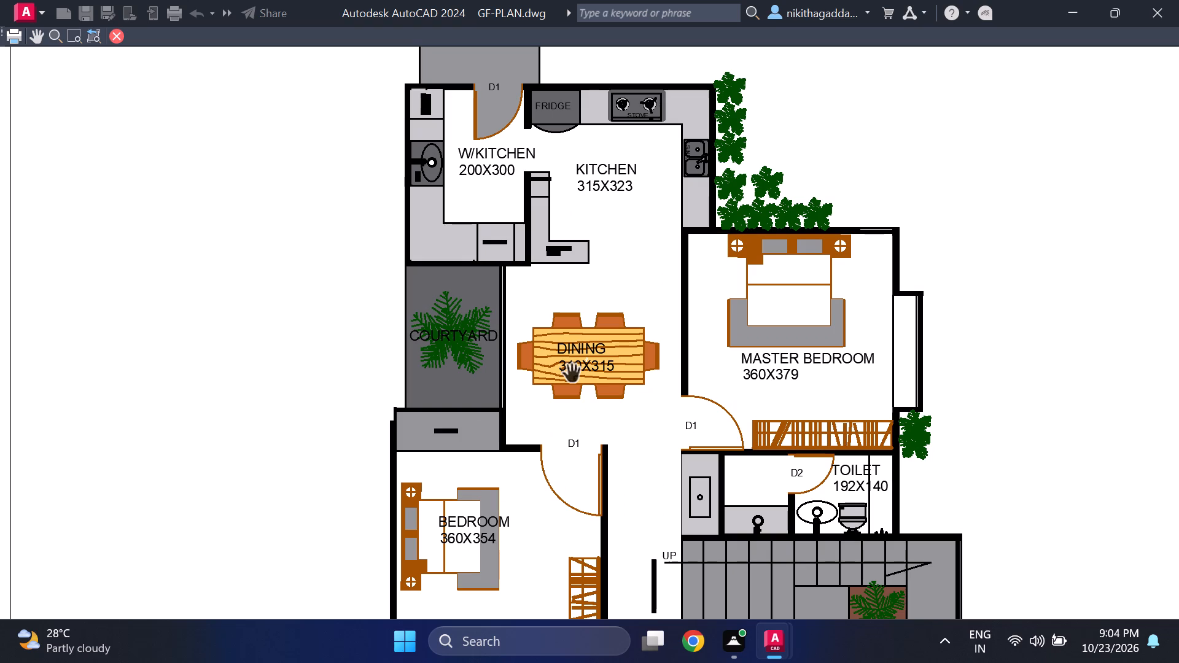
middle_drag(577, 369, 574, 255)
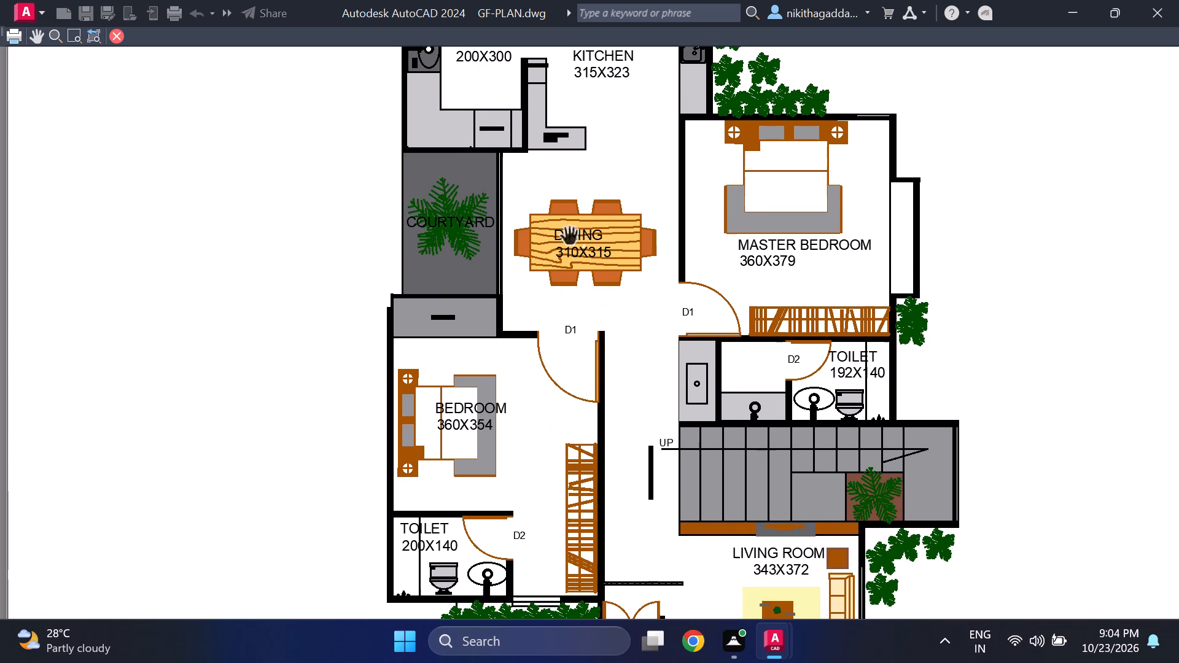
scroll(563, 292, down, 1)
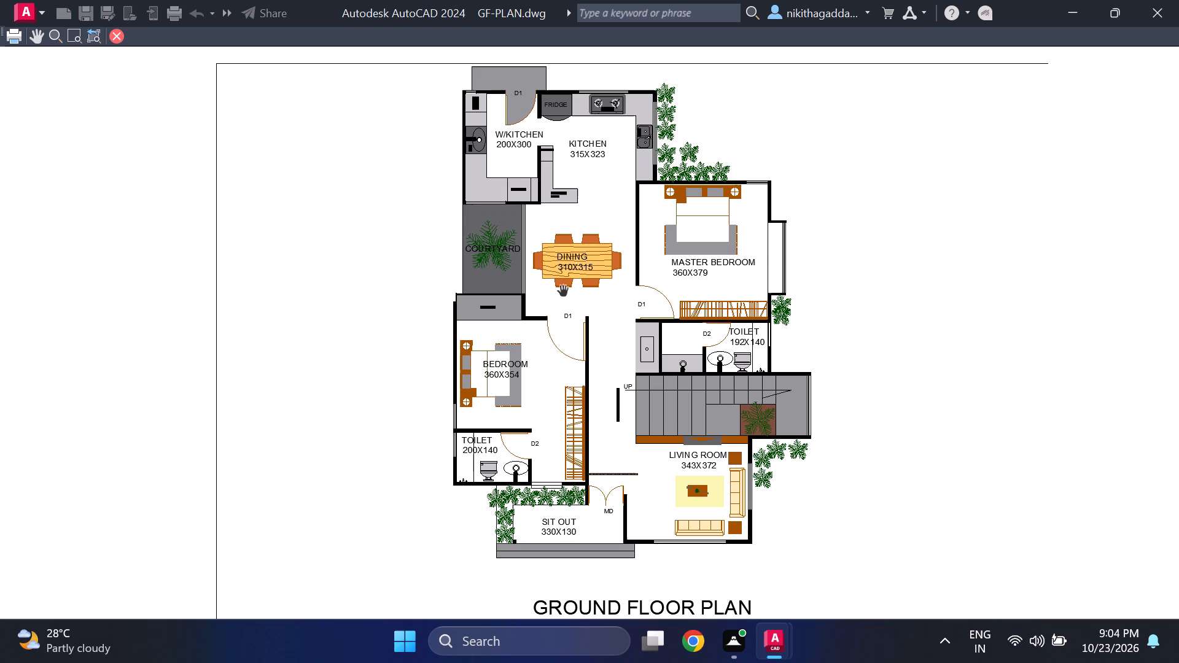
middle_drag(564, 293, 578, 311)
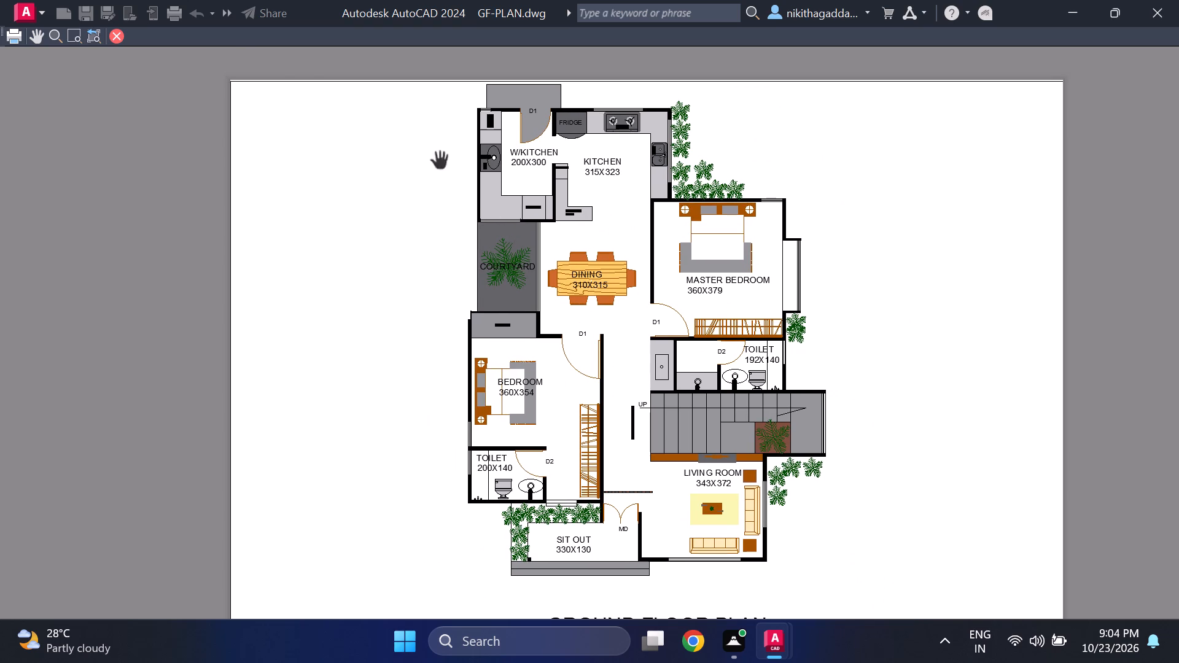
click(116, 31)
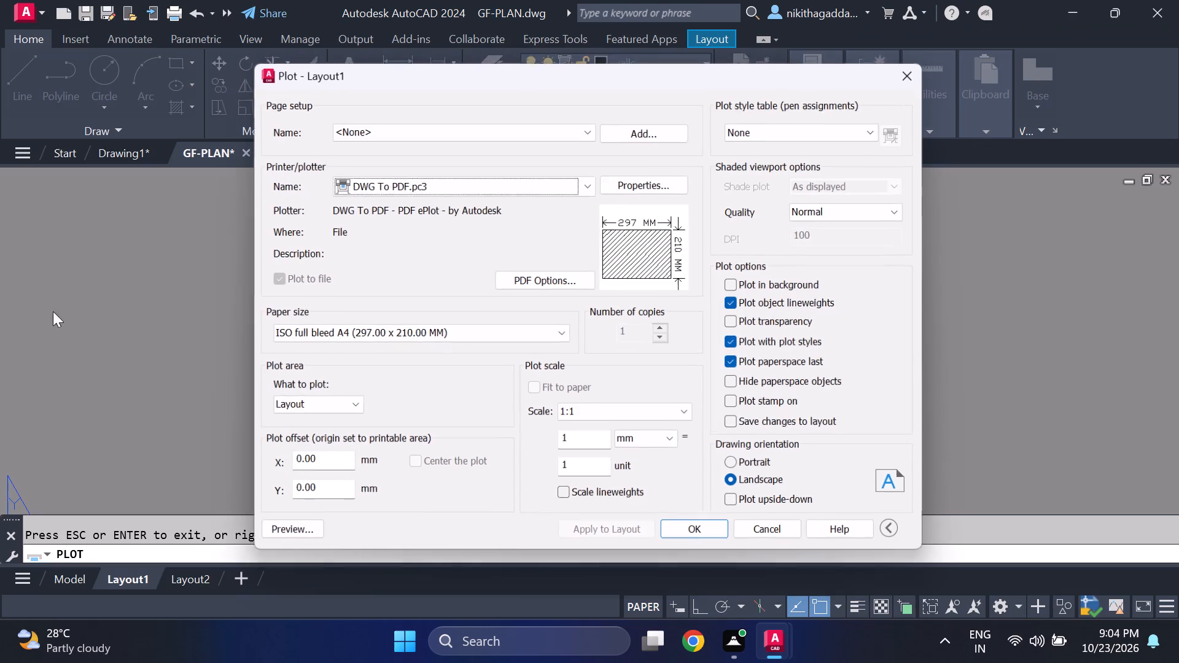
click(916, 71)
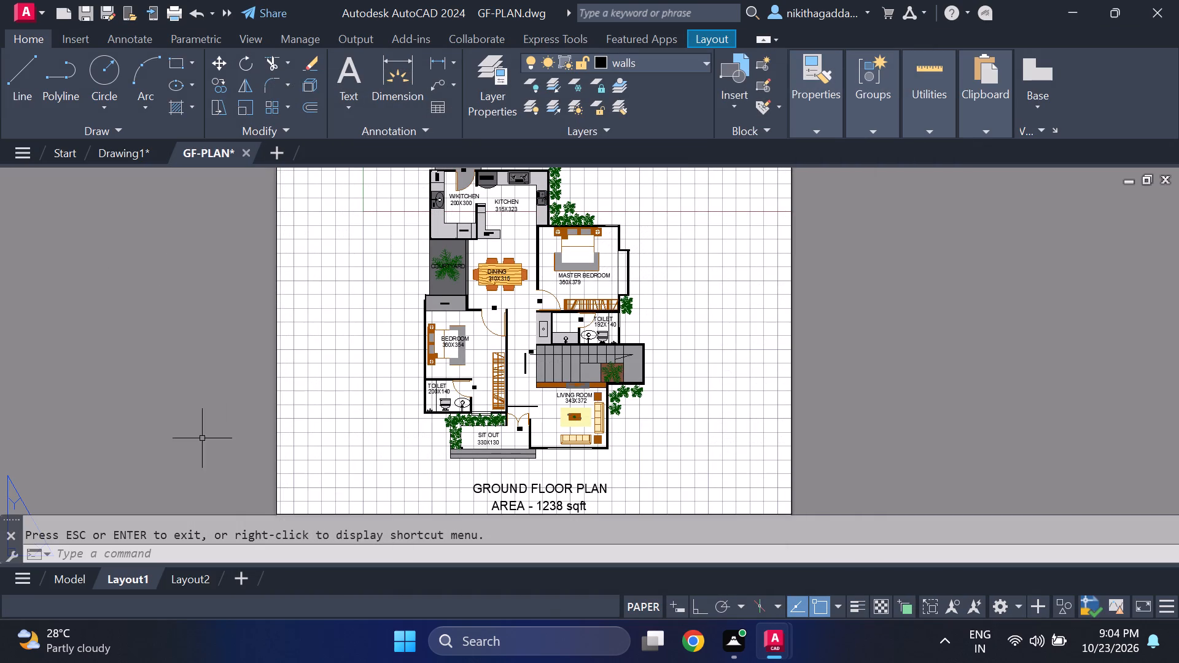
In model space, start a rug outline in the 360X354 bedroom with lines down from the lower bedside table's corner and across below the bed.
click(50, 576)
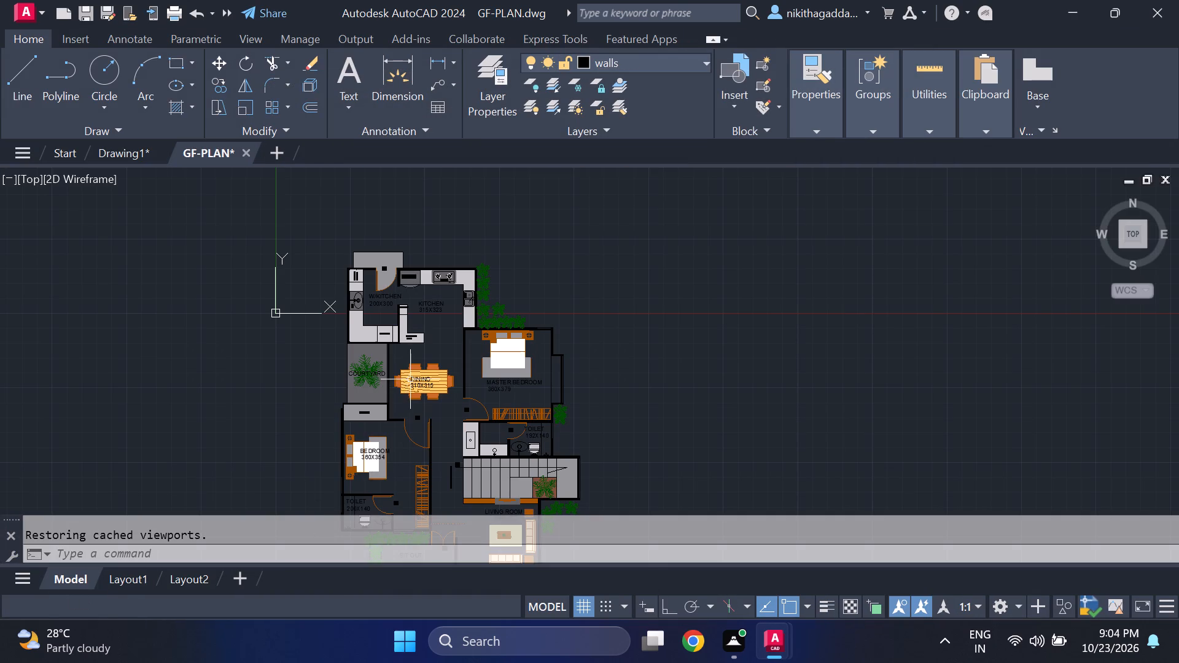
middle_drag(411, 381, 469, 236)
scroll(426, 299, up, 2)
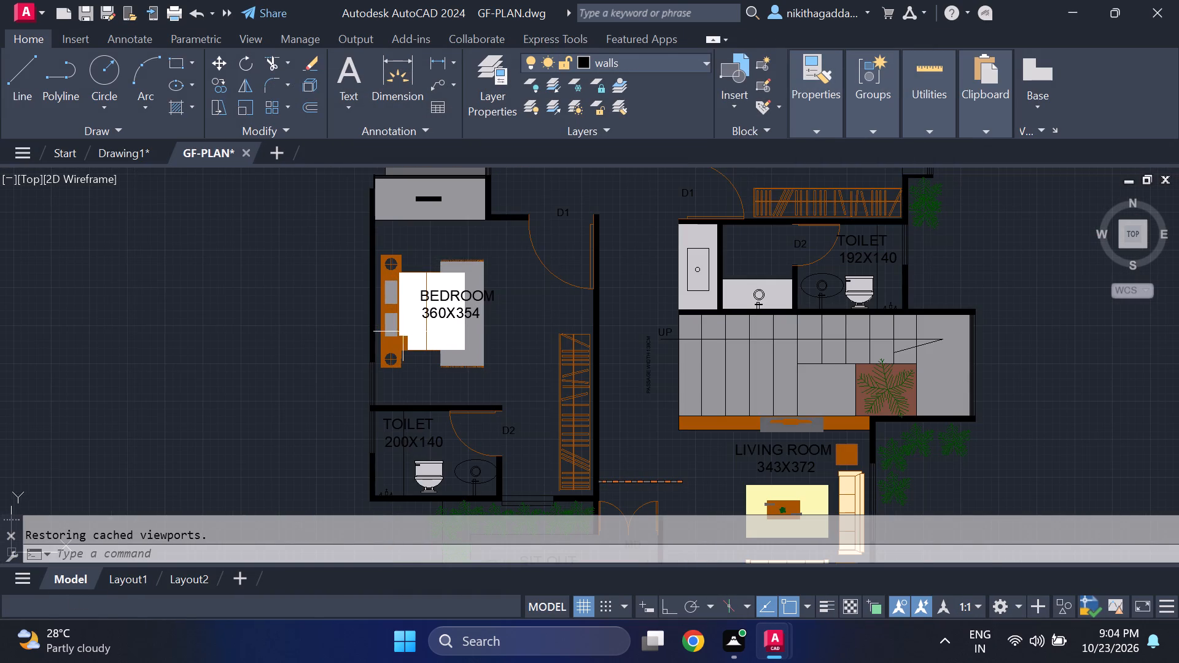
scroll(468, 238, up, 1)
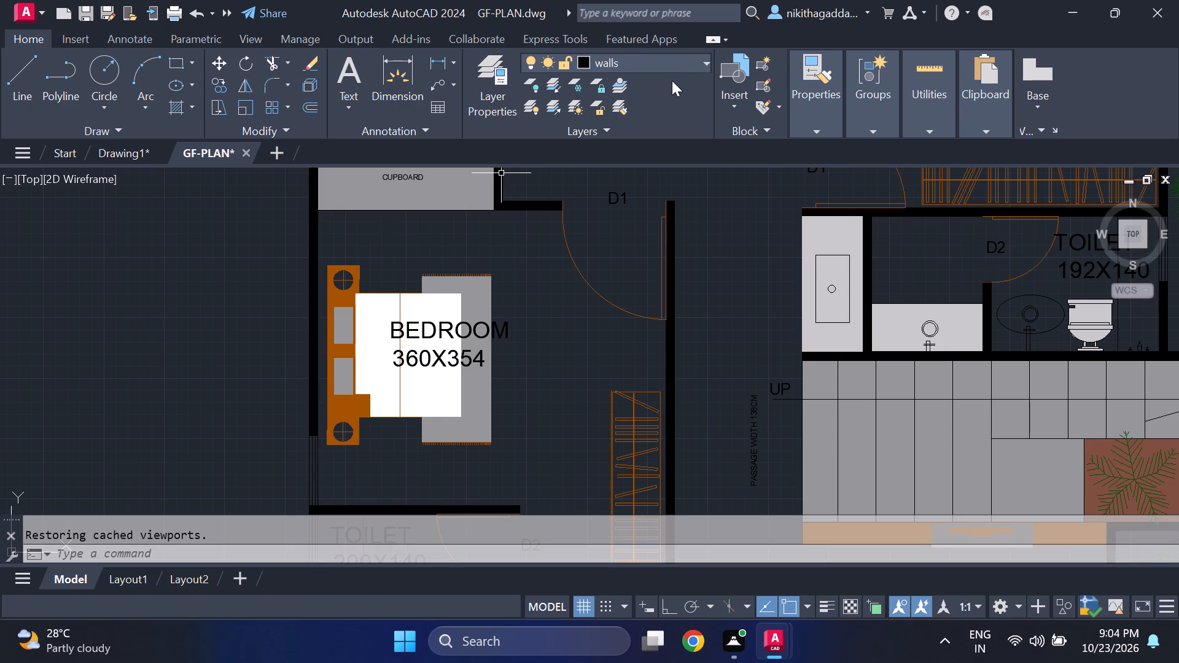
key(l)
key(Return)
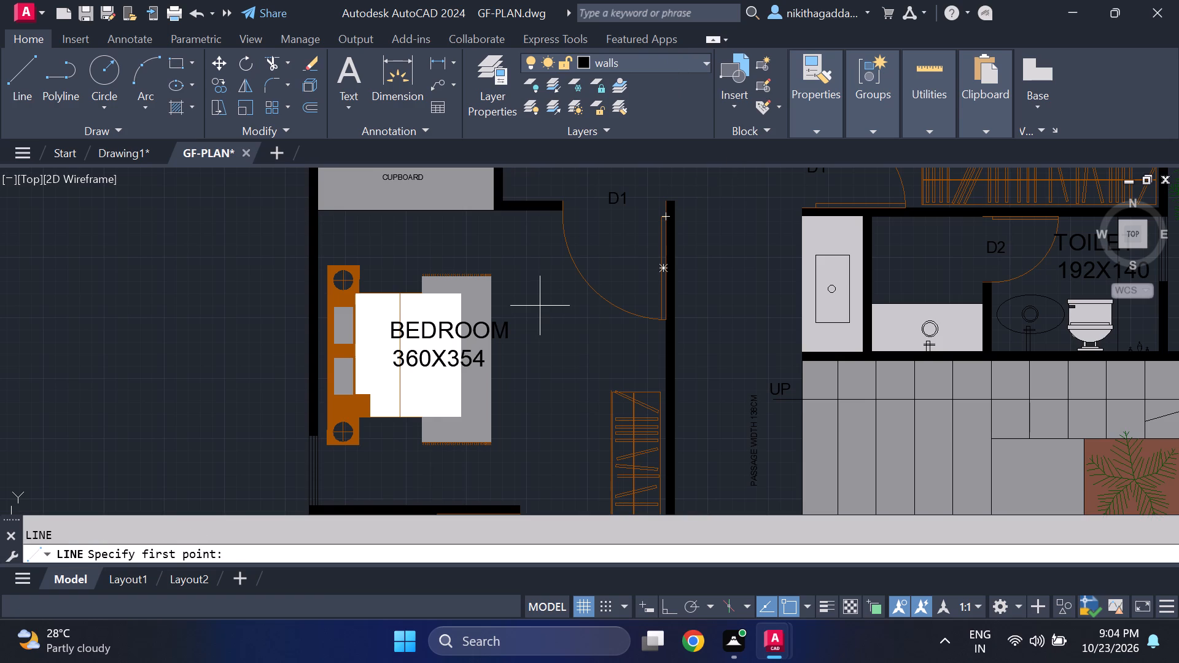
middle_drag(540, 305, 540, 278)
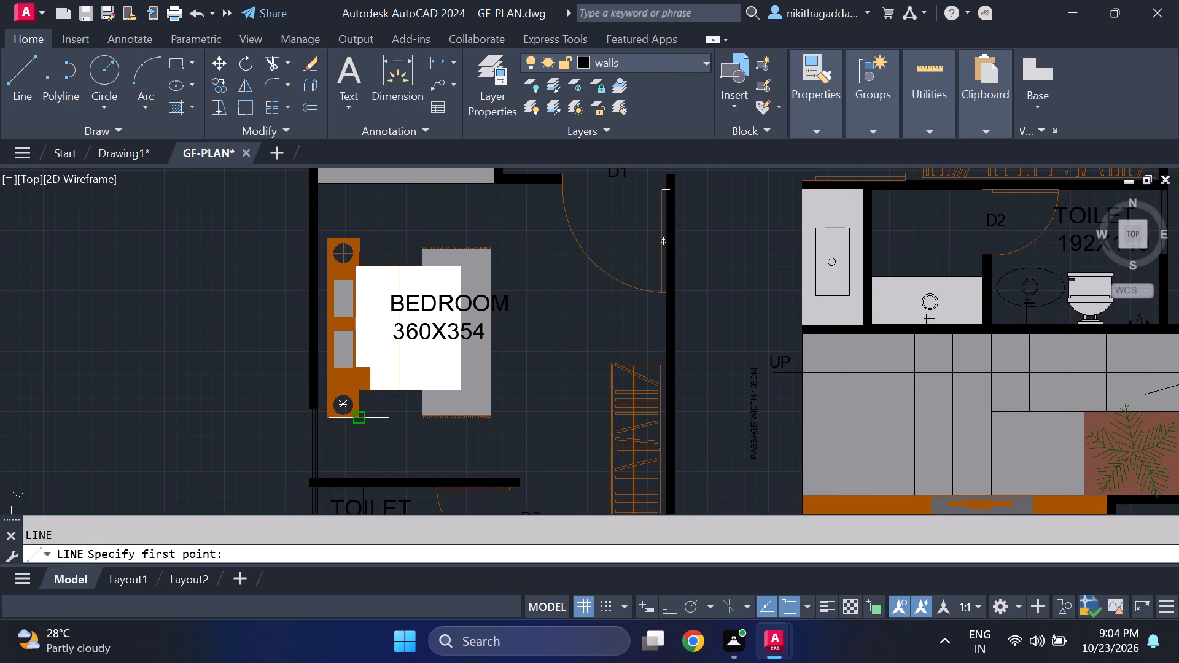
click(359, 423)
click(359, 467)
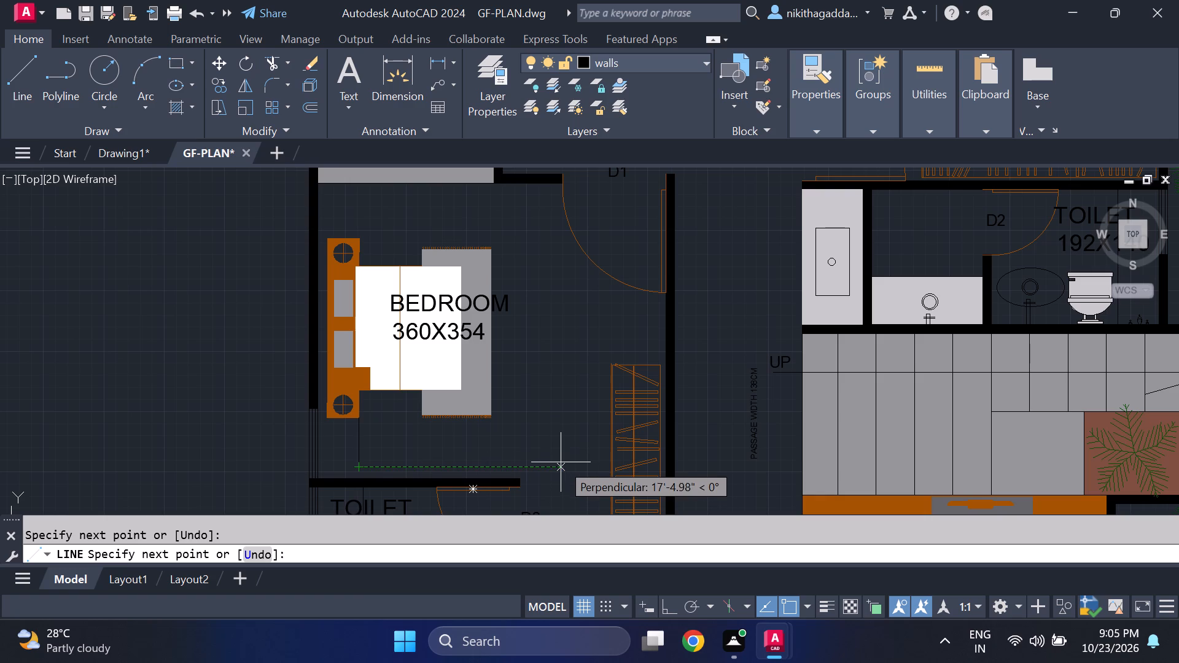
click(539, 462)
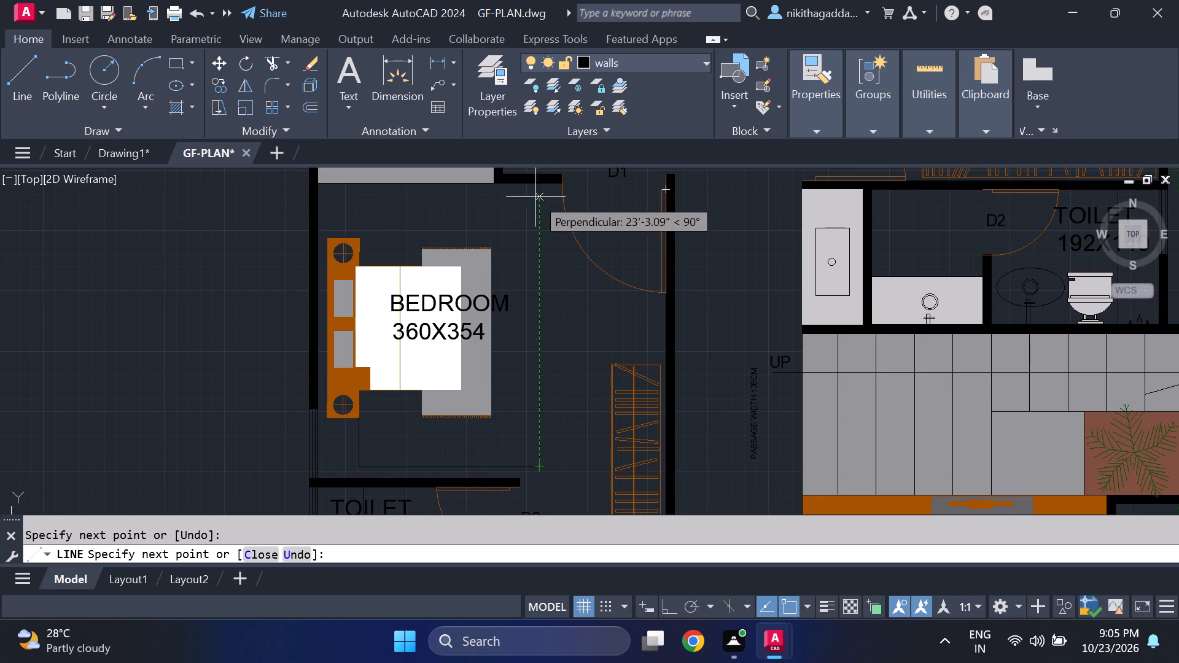
With Ortho on, complete the bedroom rug outline with a side about 20'-9" long, a top edge and a return to the upper bedside table.
middle_drag(530, 215, 542, 277)
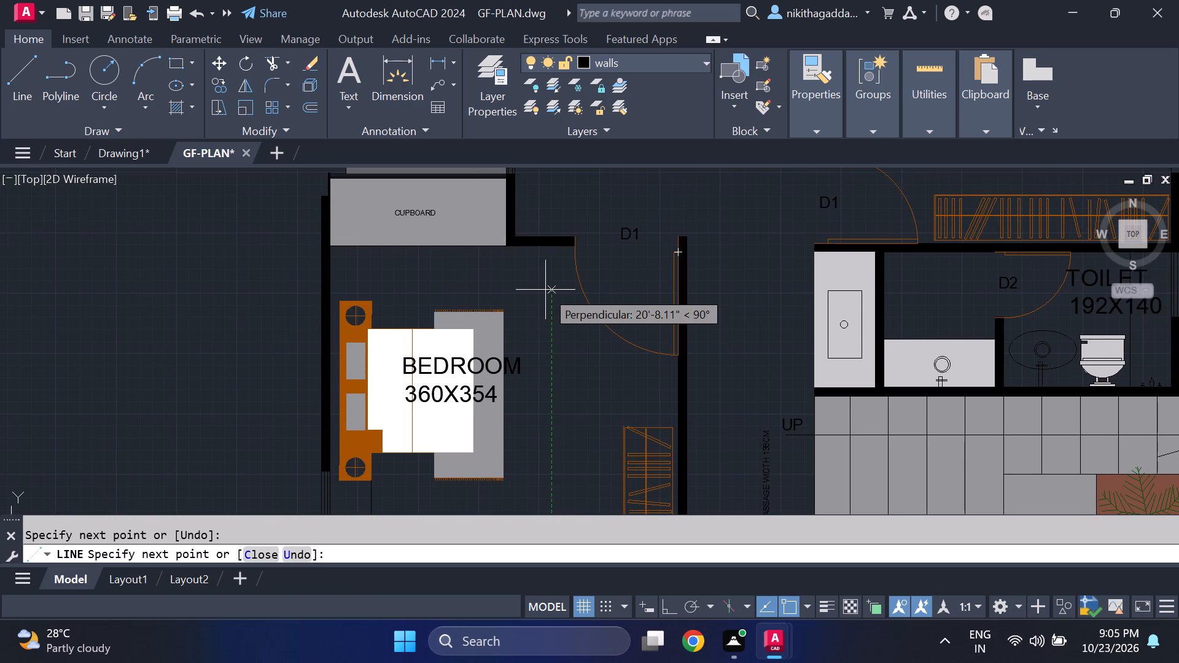
key(F8)
scroll(561, 289, down, 1)
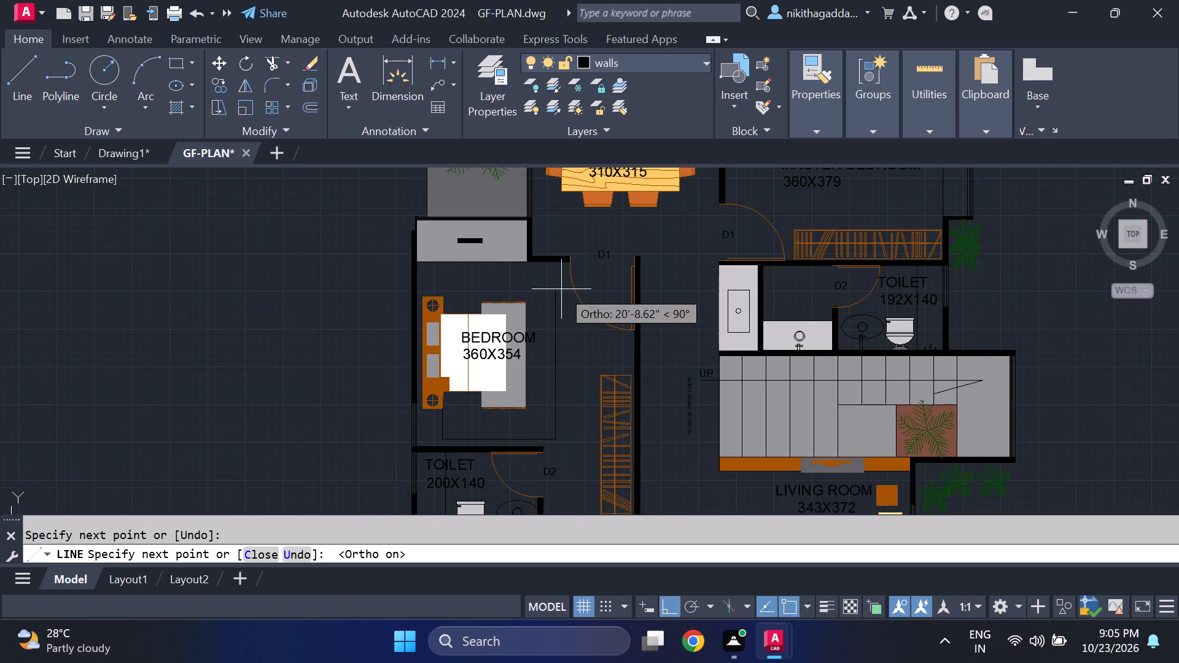
scroll(561, 288, up, 1)
click(552, 286)
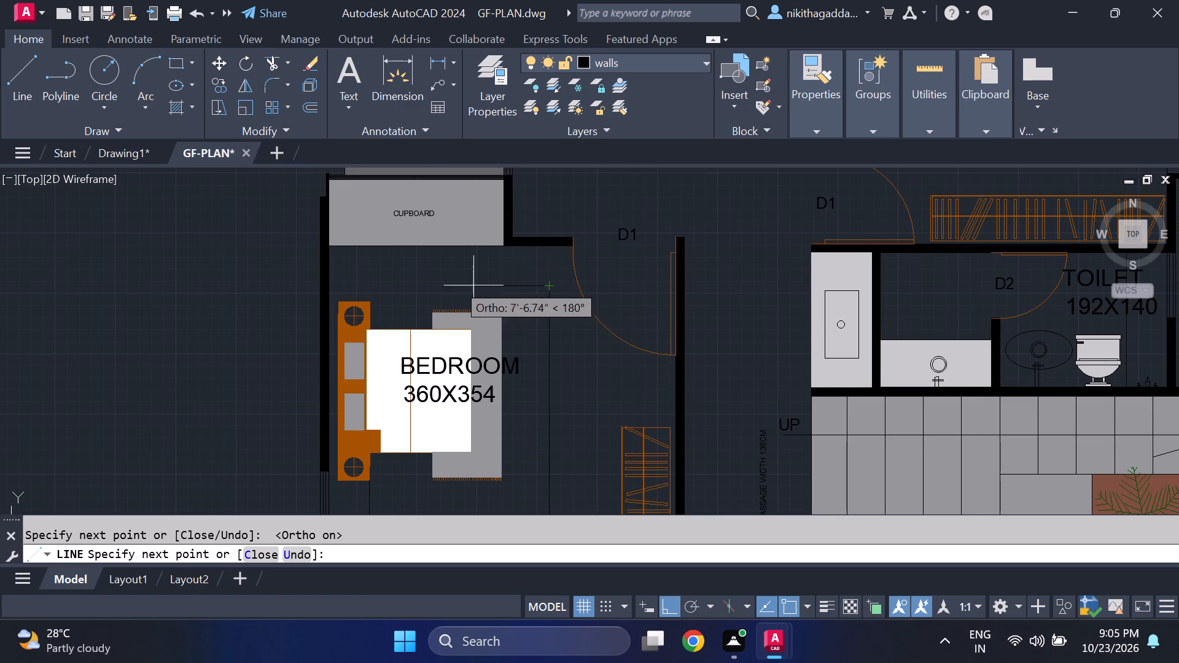
scroll(399, 281, down, 1)
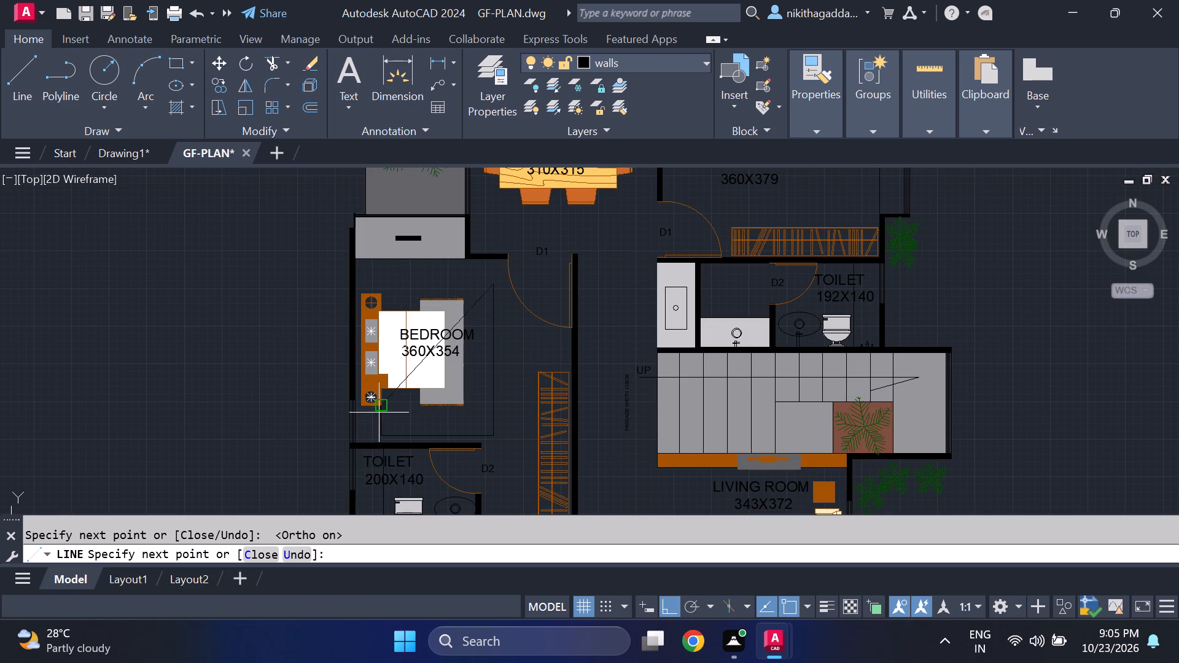
scroll(386, 298, up, 2)
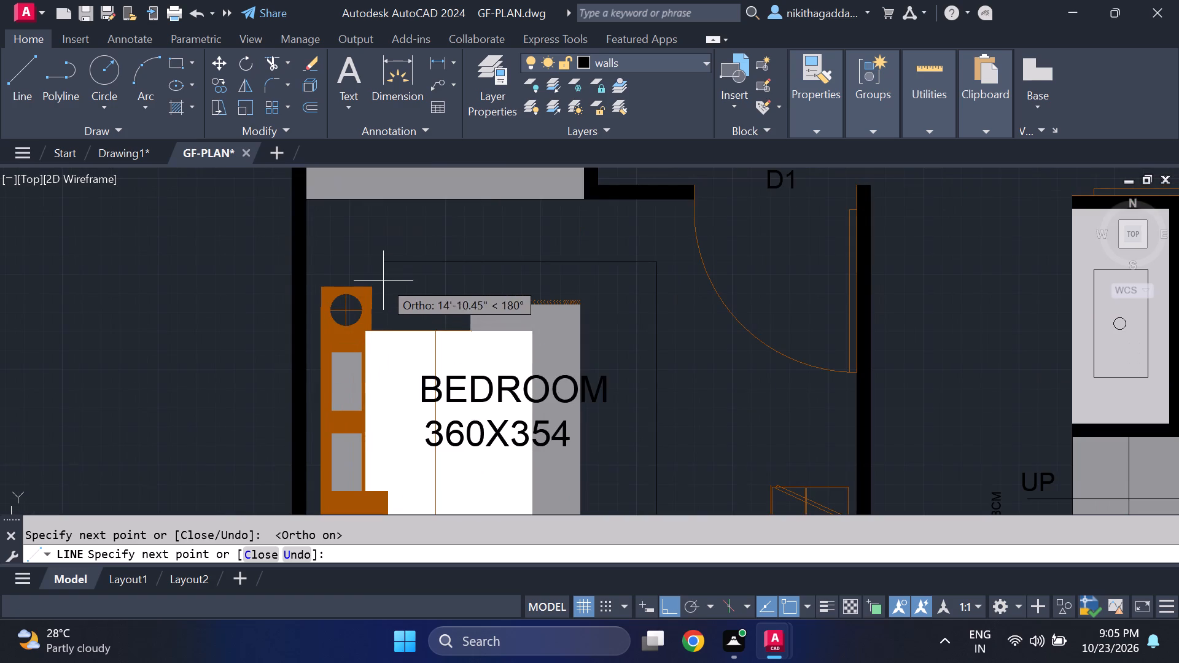
click(374, 266)
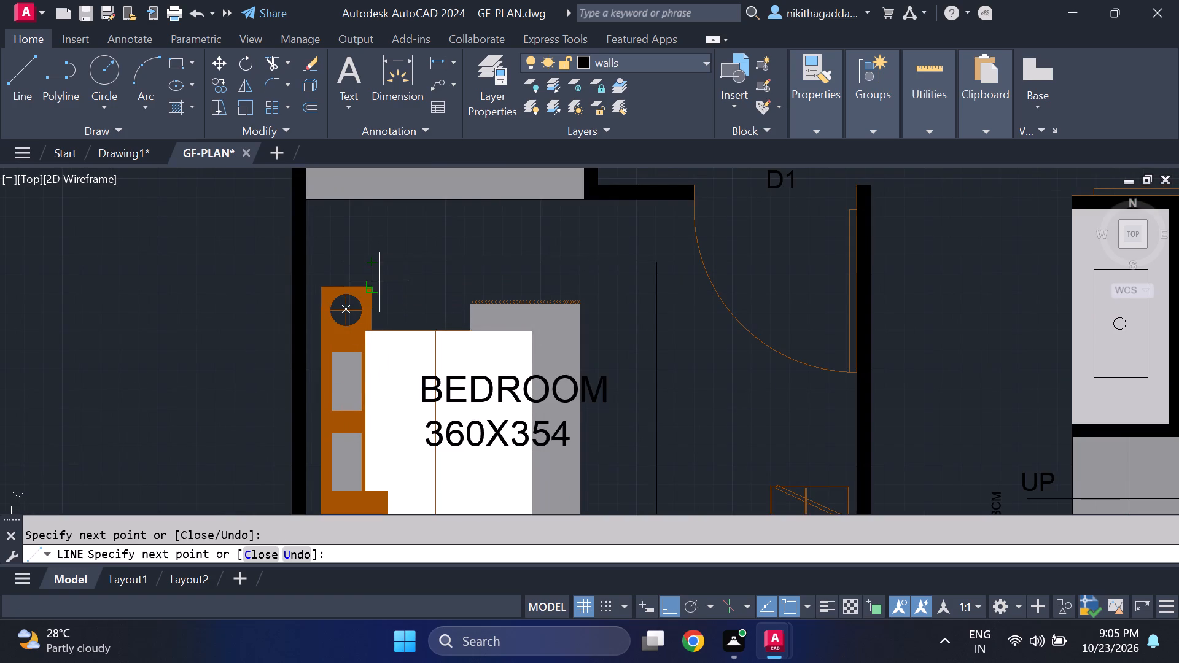
click(372, 288)
scroll(542, 273, down, 3)
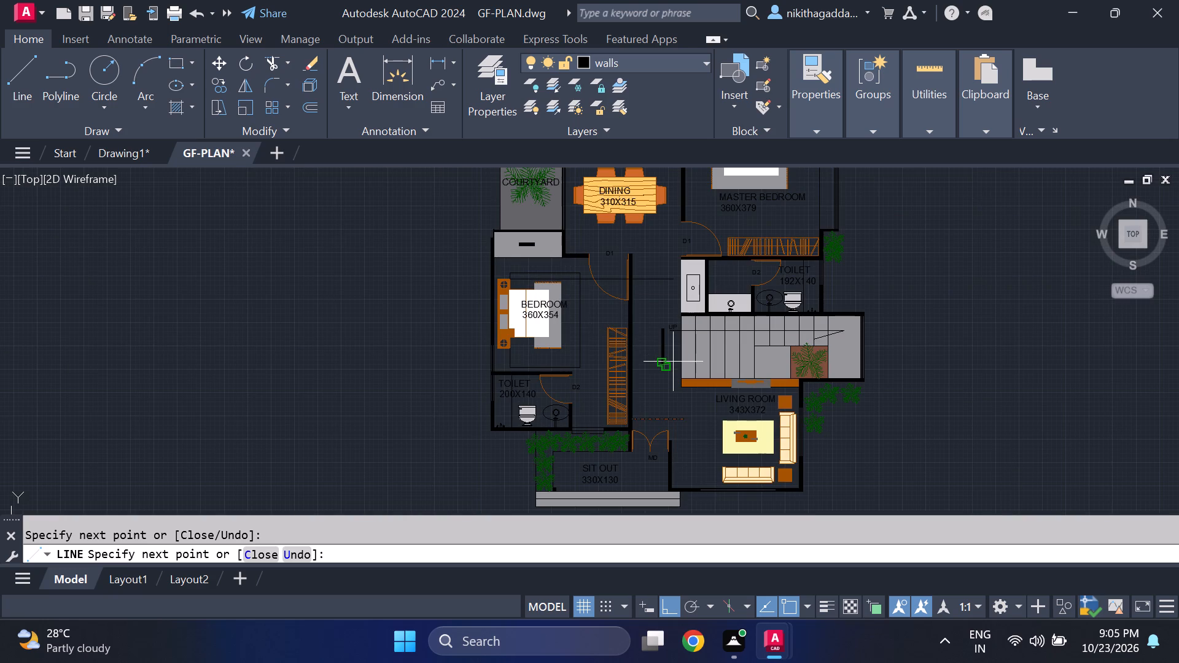
key(Escape)
Hatch the bedroom rug area around the bed with colour 254,234,185.
scroll(574, 338, up, 1)
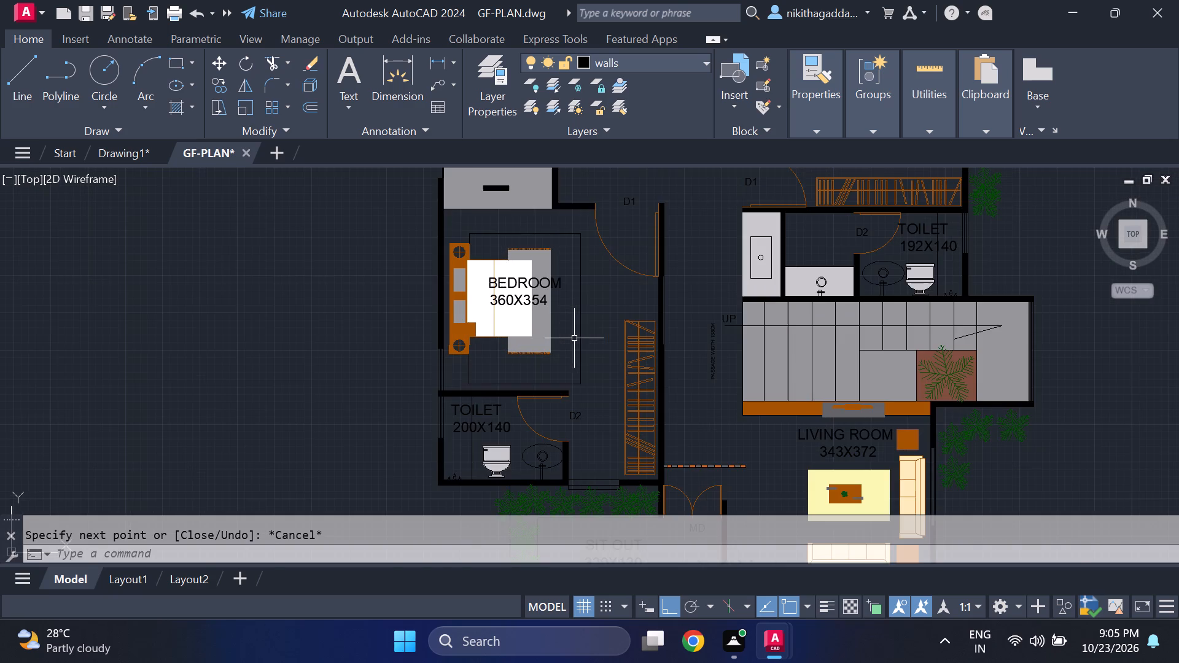
scroll(563, 330, up, 1)
middle_drag(554, 352, 610, 414)
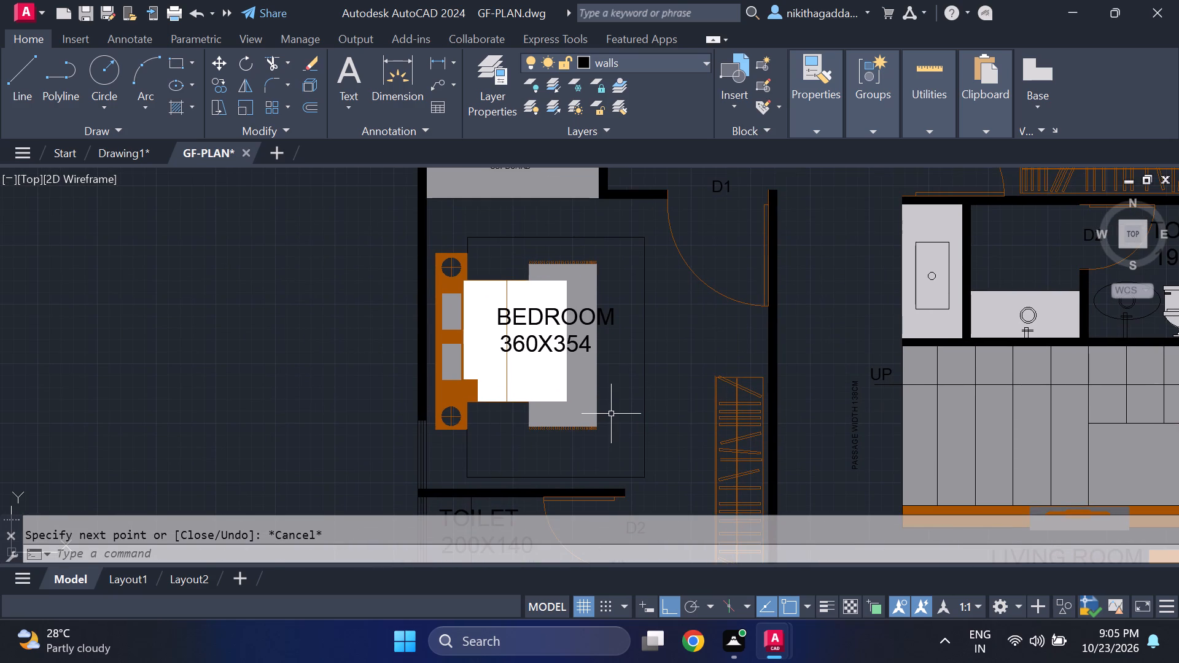
text(HATCH)
key(Return)
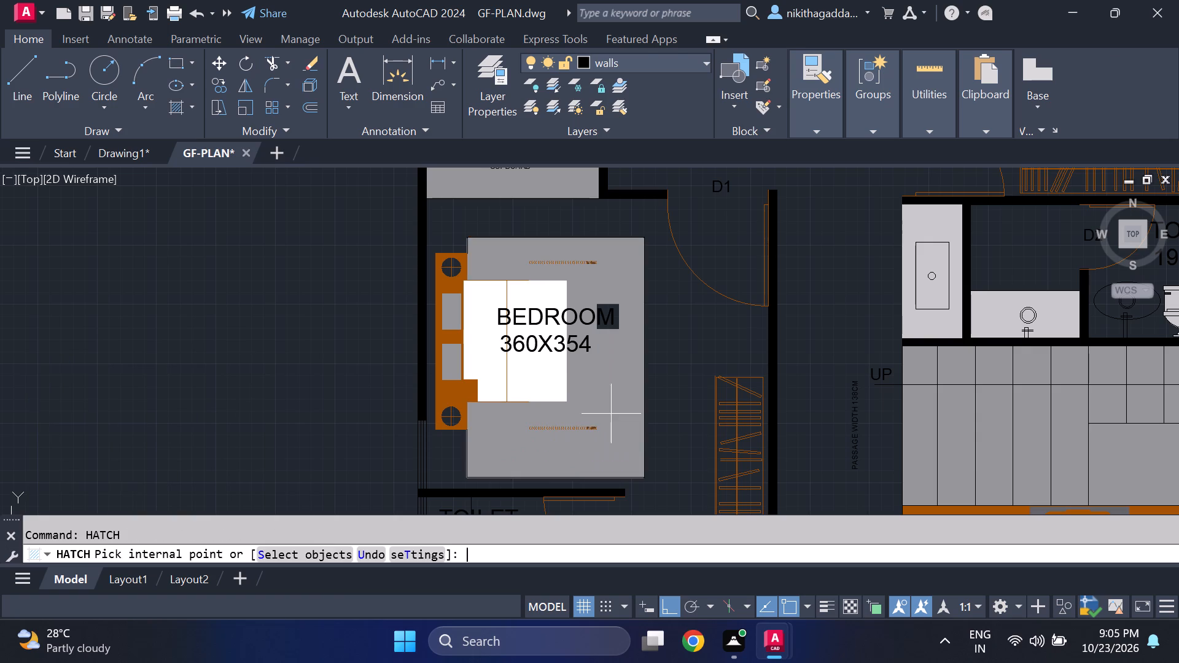
click(554, 85)
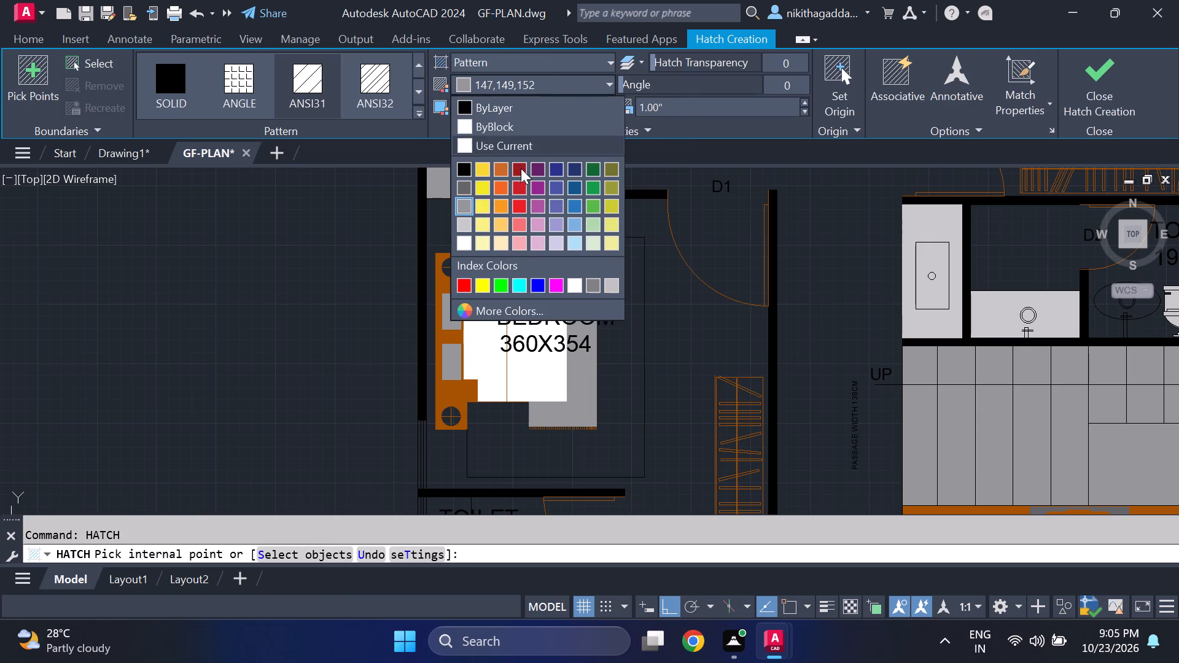
click(503, 238)
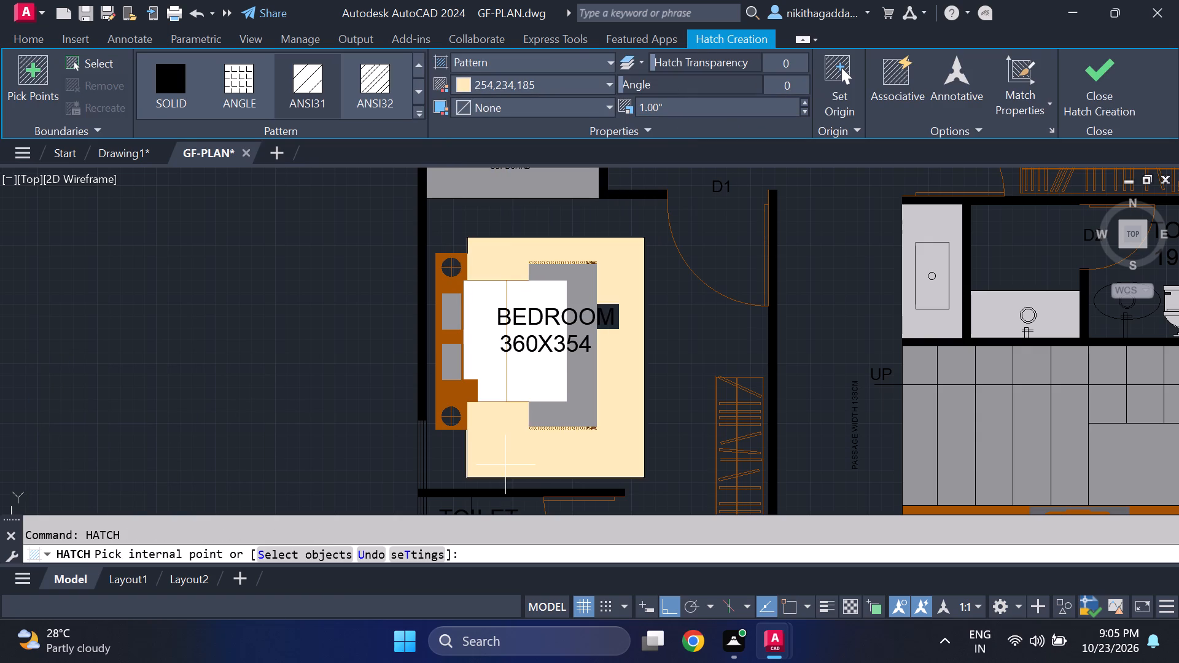
click(505, 467)
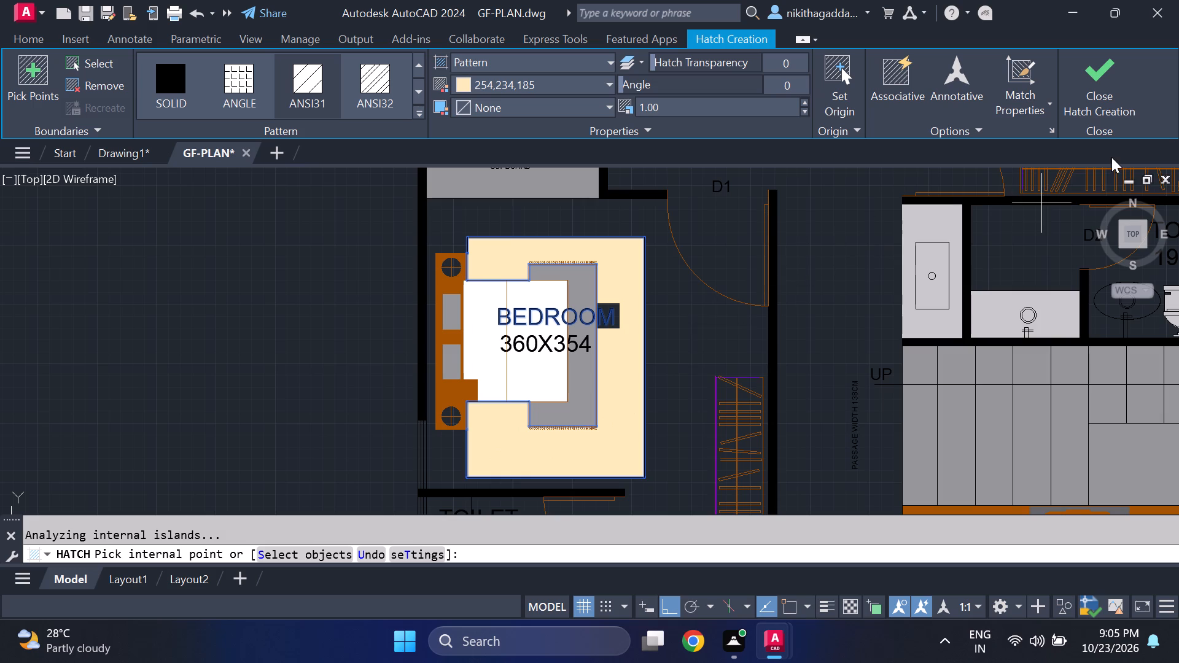
click(1087, 91)
Examine the hatched bedroom rug around the bed and room label, and how it looks within the plan.
scroll(752, 326, down, 2)
scroll(705, 316, up, 2)
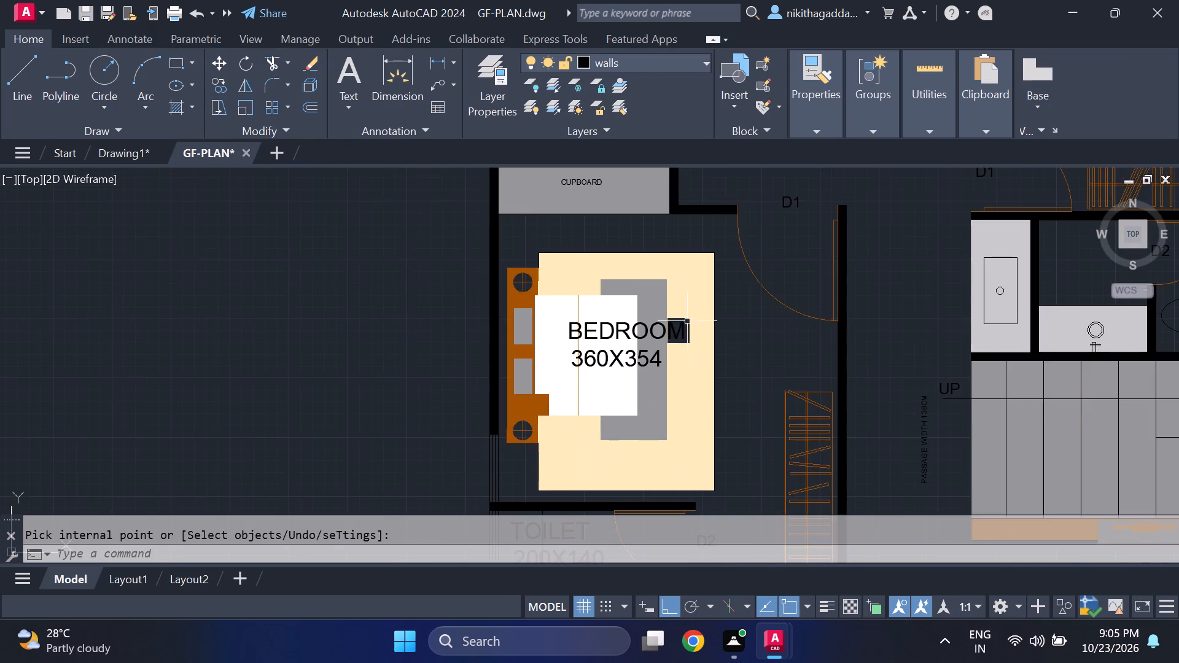
scroll(666, 328, up, 2)
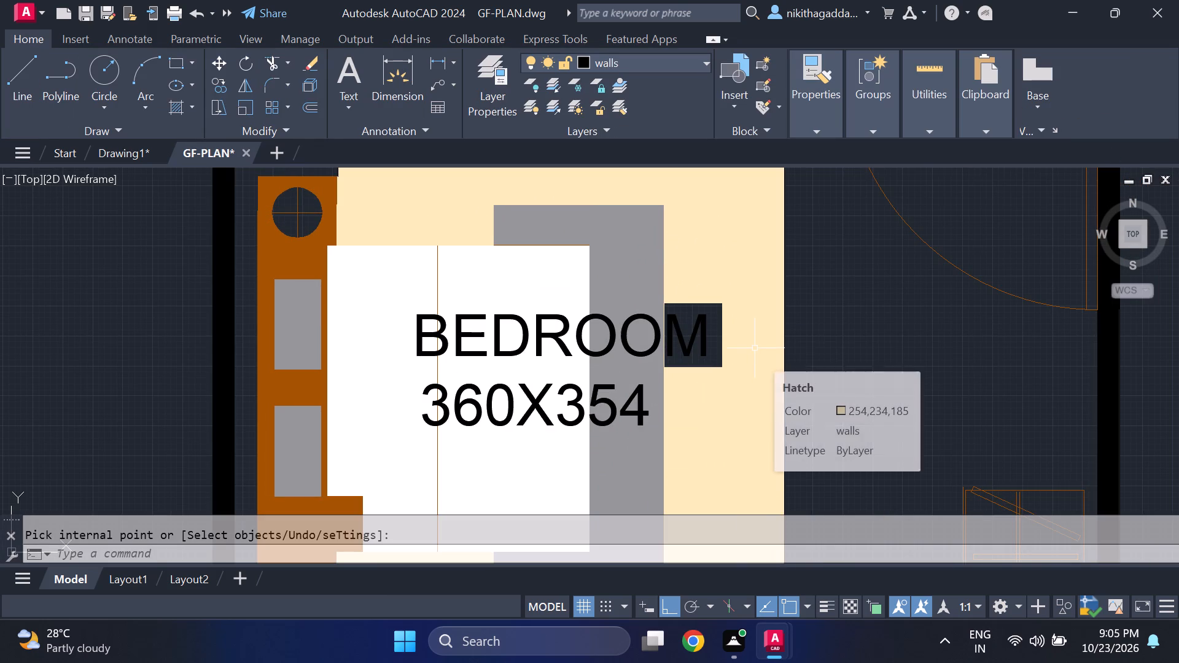
scroll(717, 345, down, 3)
middle_drag(733, 305, 729, 409)
scroll(734, 306, up, 1)
scroll(729, 409, down, 2)
scroll(732, 430, up, 1)
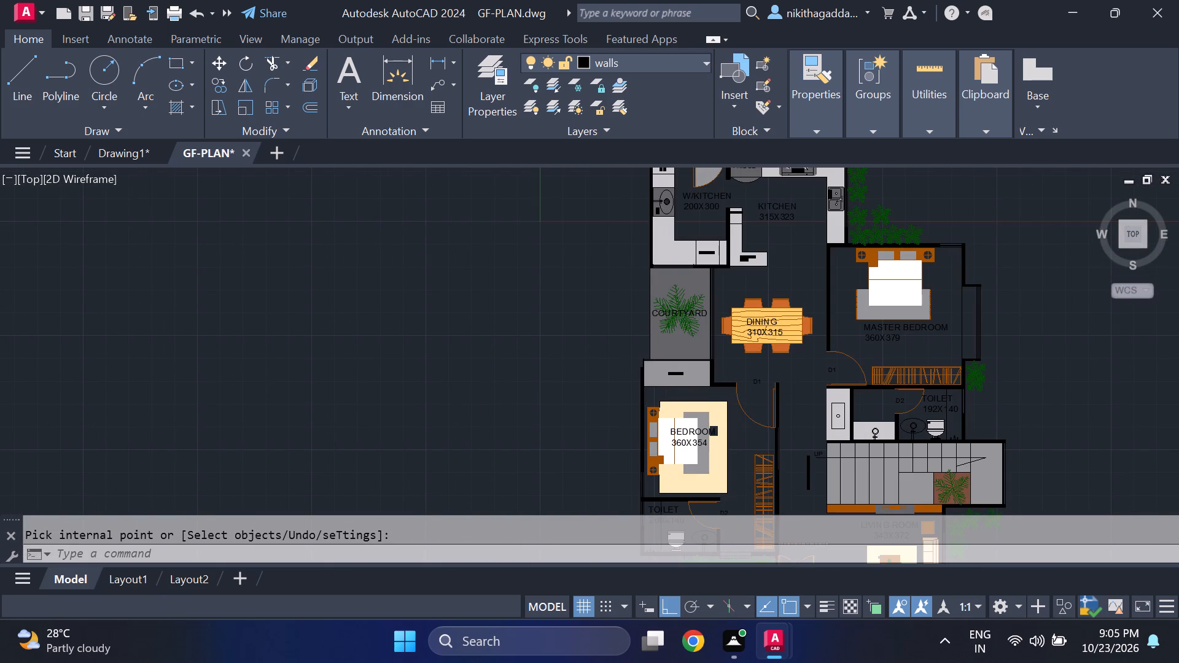
Start the master bedroom rug outline from the bedside table's corner: about 2'-7" outward, about 19'-9" down, and across below the room label.
middle_drag(734, 430, 726, 469)
scroll(772, 406, down, 2)
middle_drag(819, 329, 774, 408)
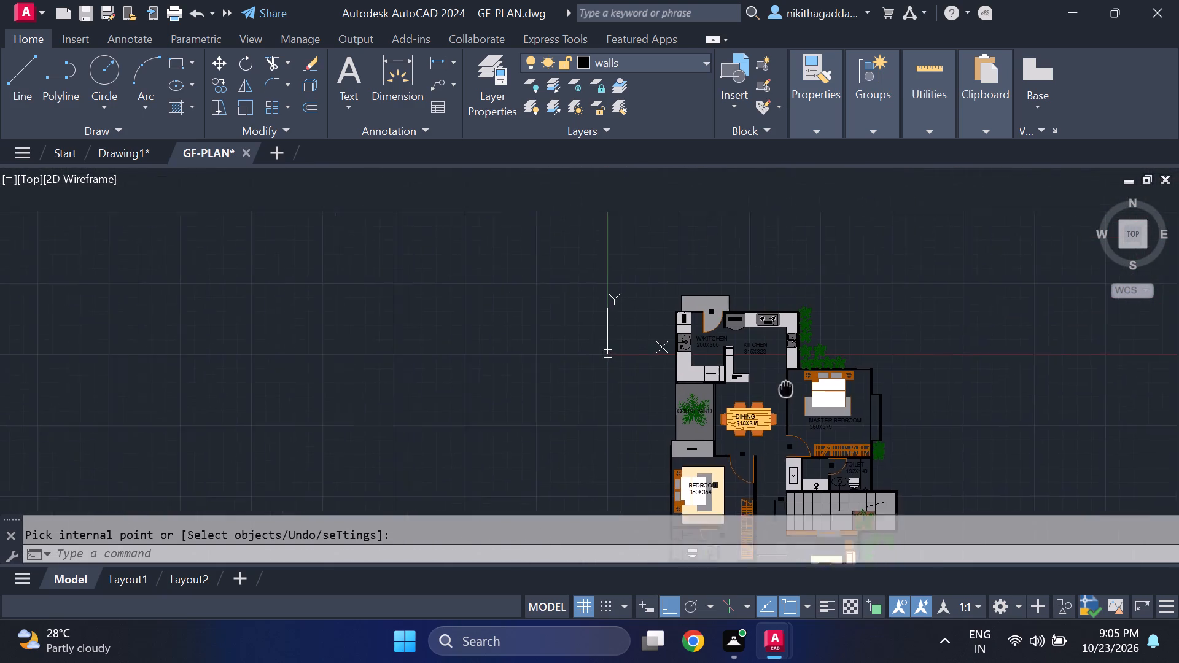
middle_drag(774, 408, 766, 423)
middle_drag(766, 423, 699, 365)
scroll(718, 384, up, 3)
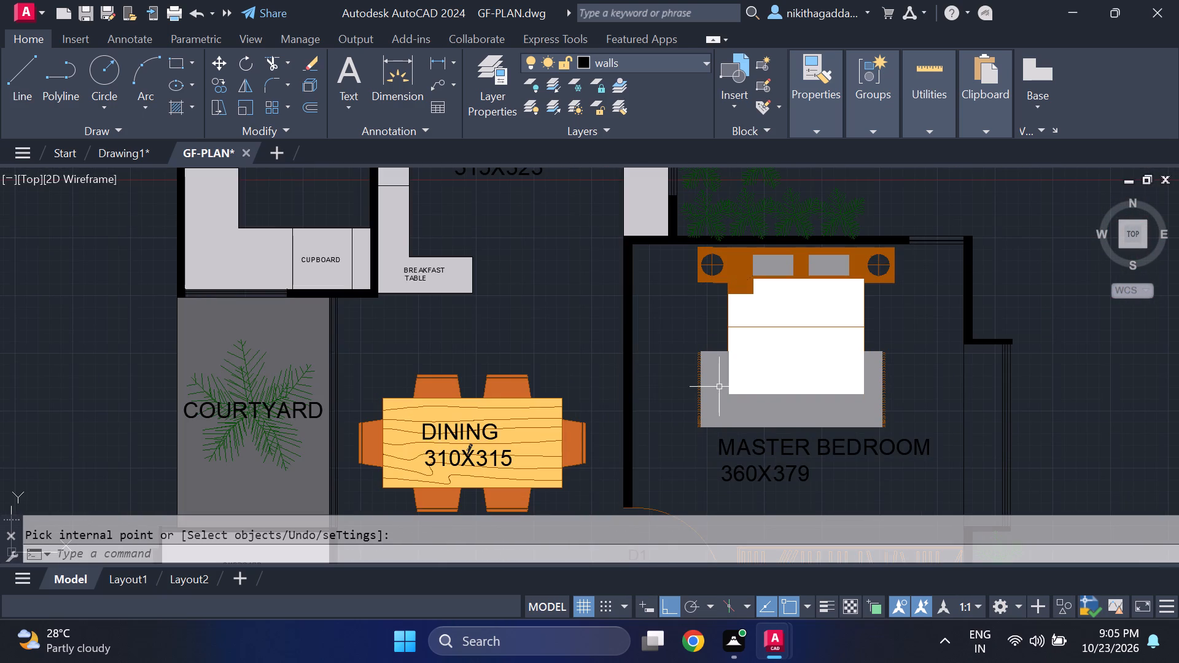
key(l)
key(Return)
middle_drag(719, 387, 612, 378)
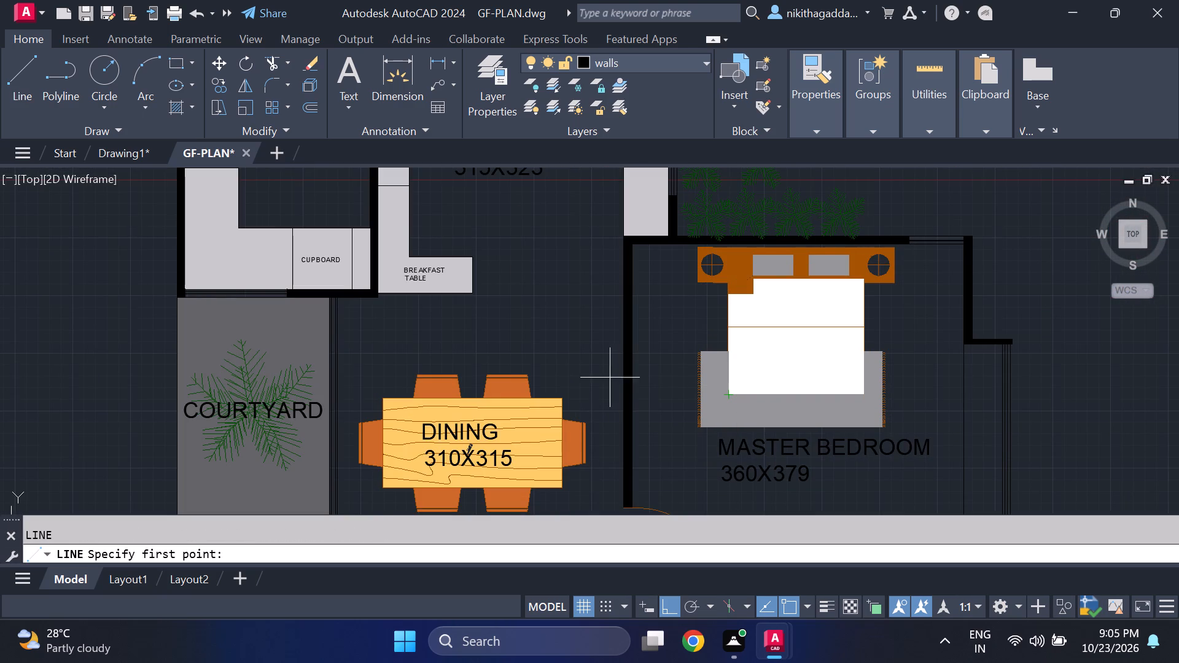
click(701, 283)
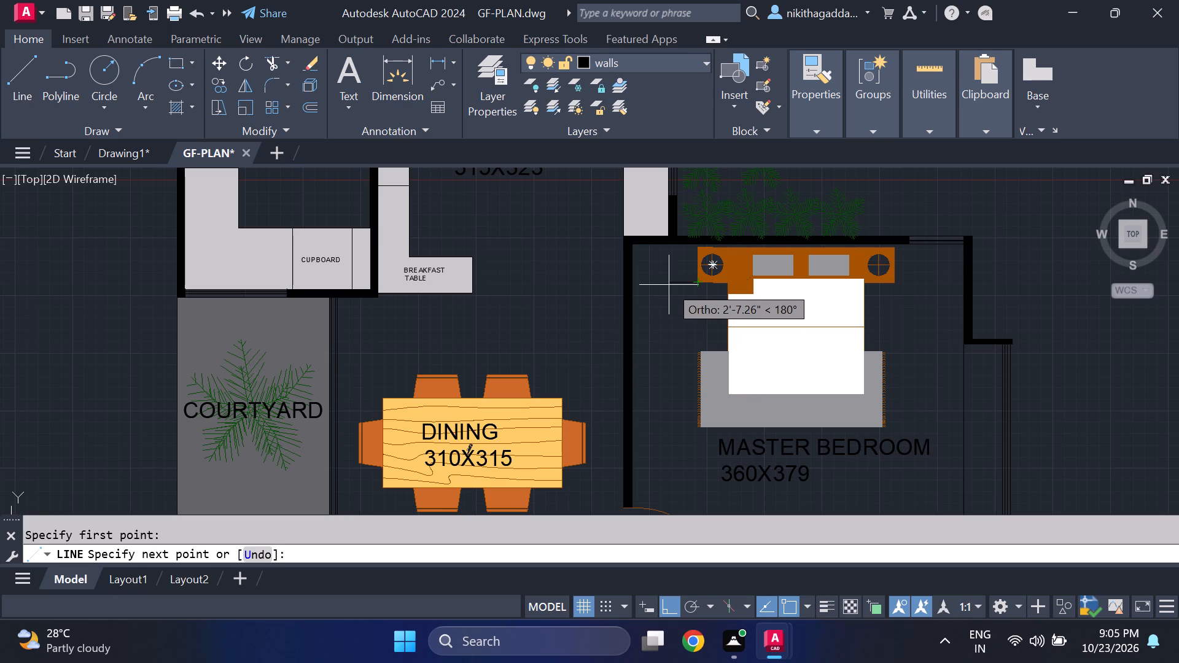
click(670, 283)
middle_drag(687, 490, 661, 405)
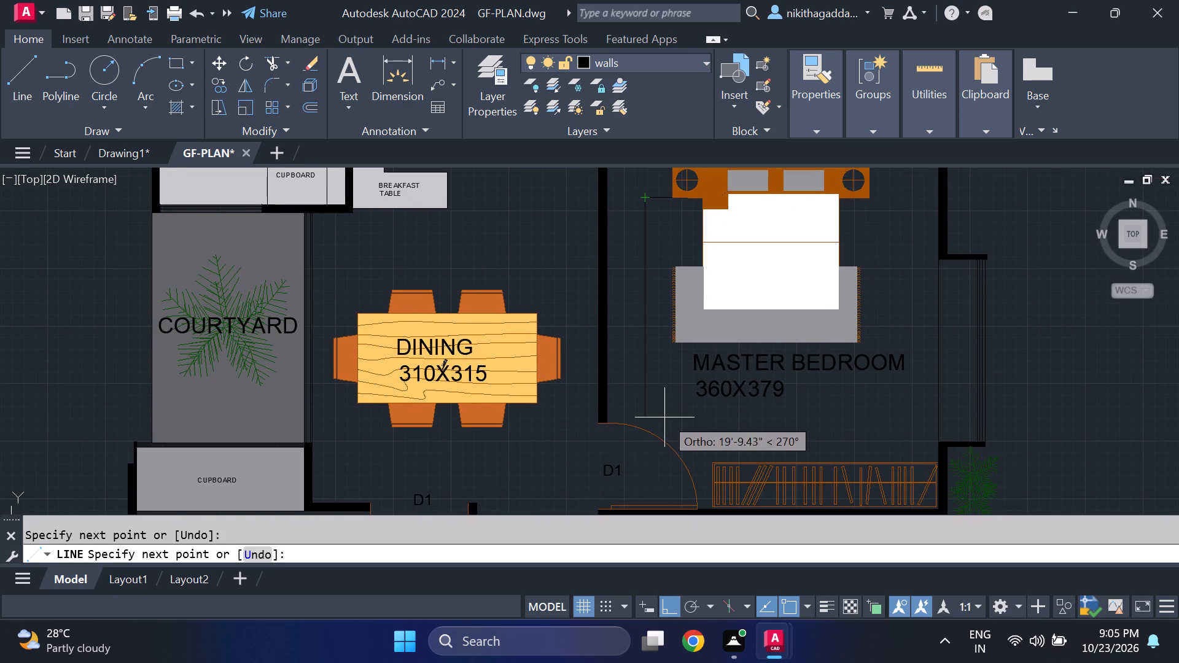
click(664, 417)
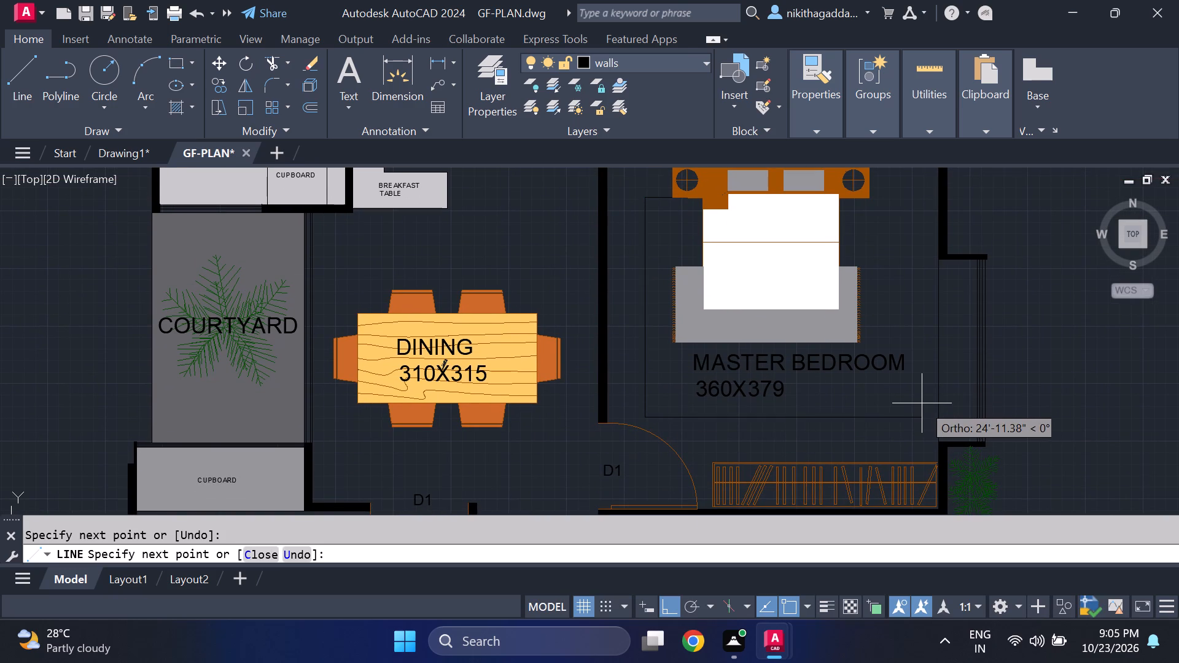
click(911, 395)
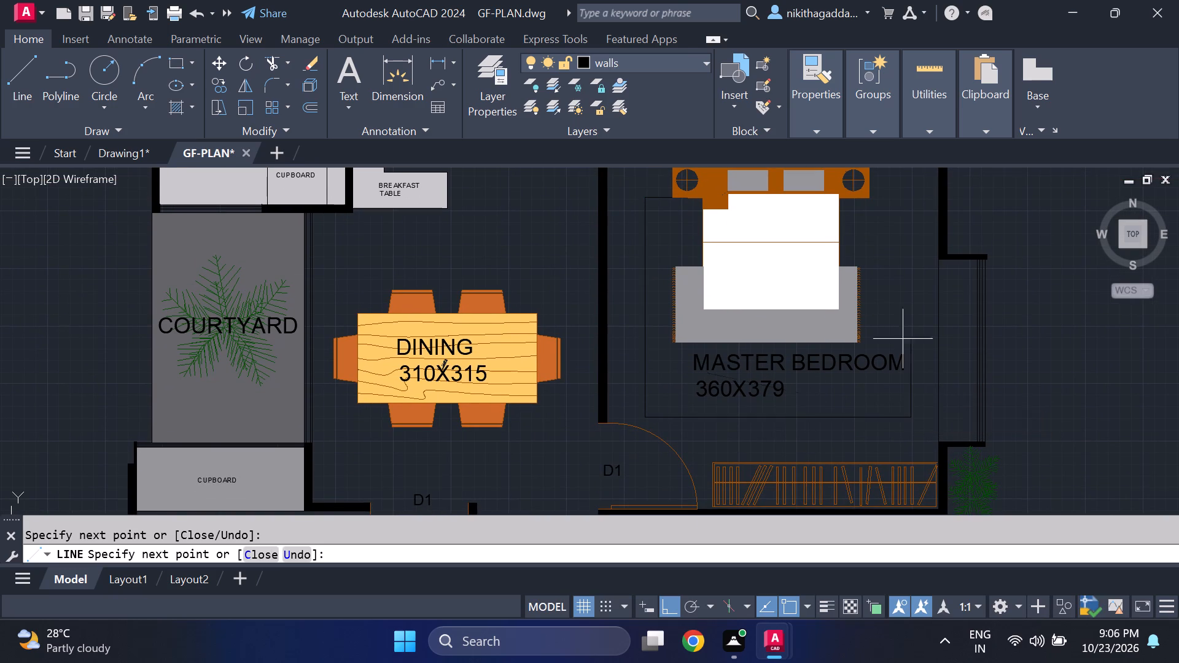
Complete the master bedroom rug outline up its far side, level with the bedside tables, and back to the other bedside table's corner.
middle_drag(917, 271, 922, 395)
scroll(917, 271, up, 1)
scroll(922, 395, up, 1)
scroll(889, 334, down, 3)
scroll(890, 287, up, 2)
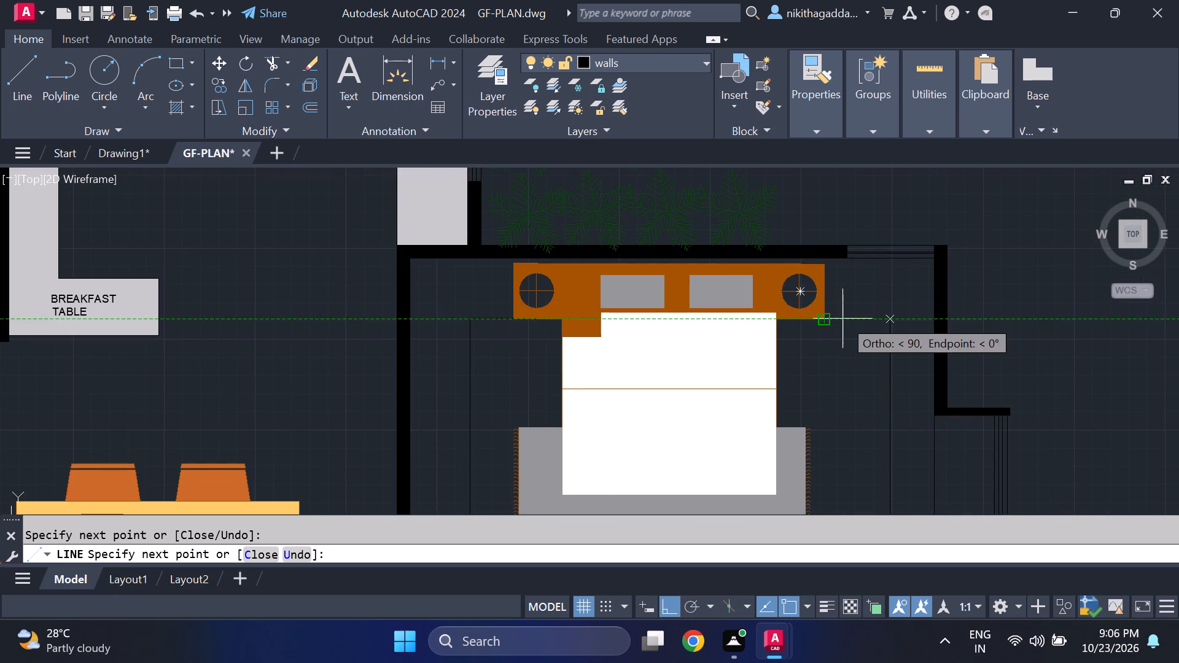
click(889, 317)
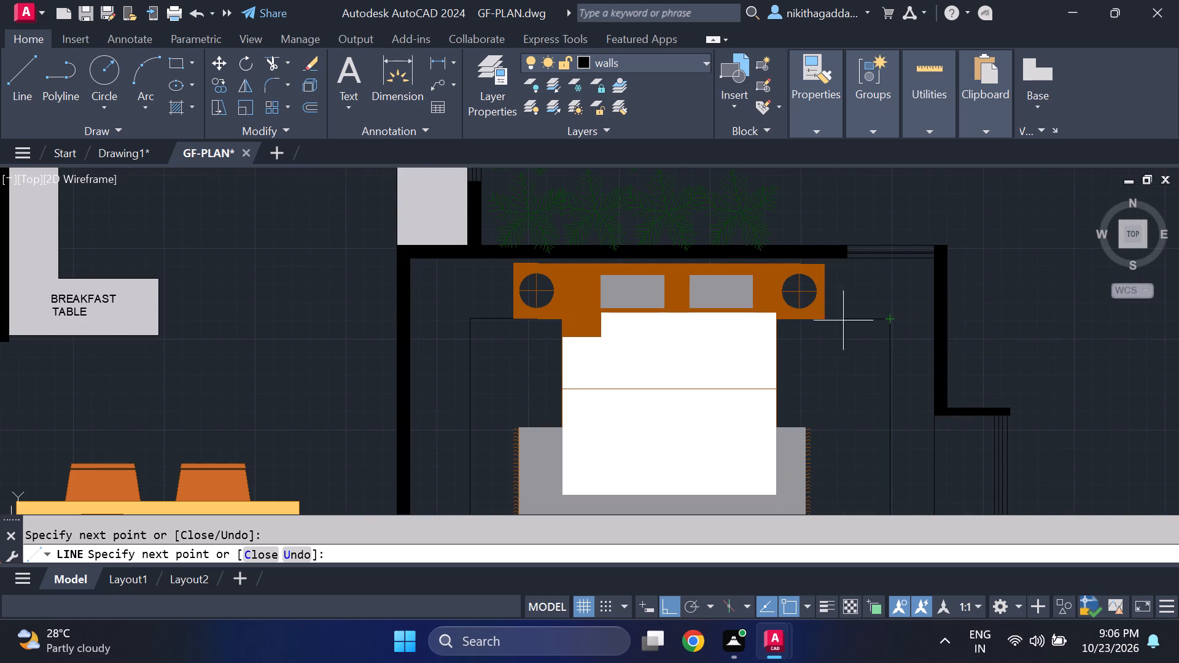
click(819, 314)
scroll(875, 319, down, 3)
key(Escape)
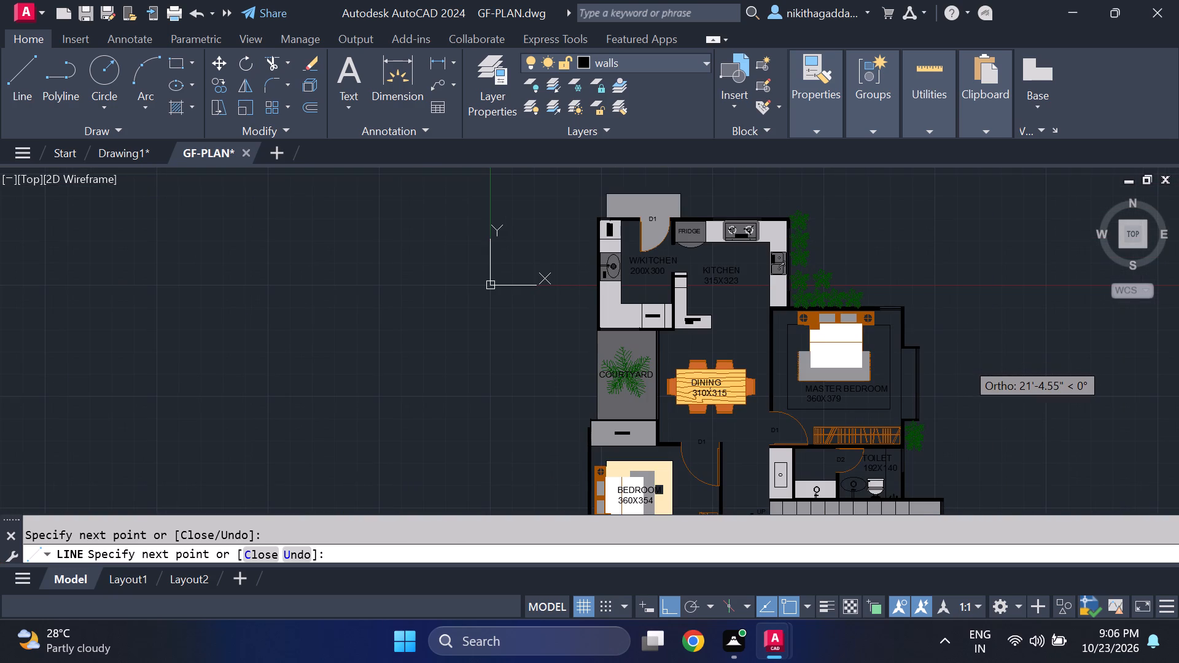
Hatch the master bedroom rug area around the bed with colour 254,234,185.
text(HATCH)
key(Return)
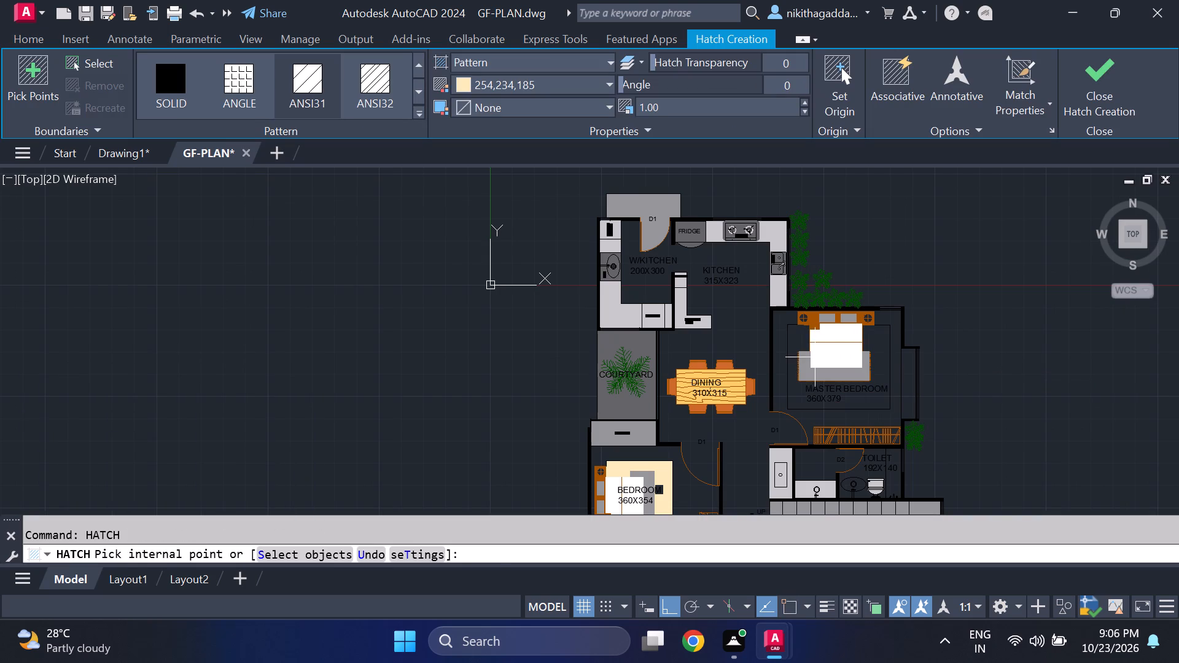
click(804, 342)
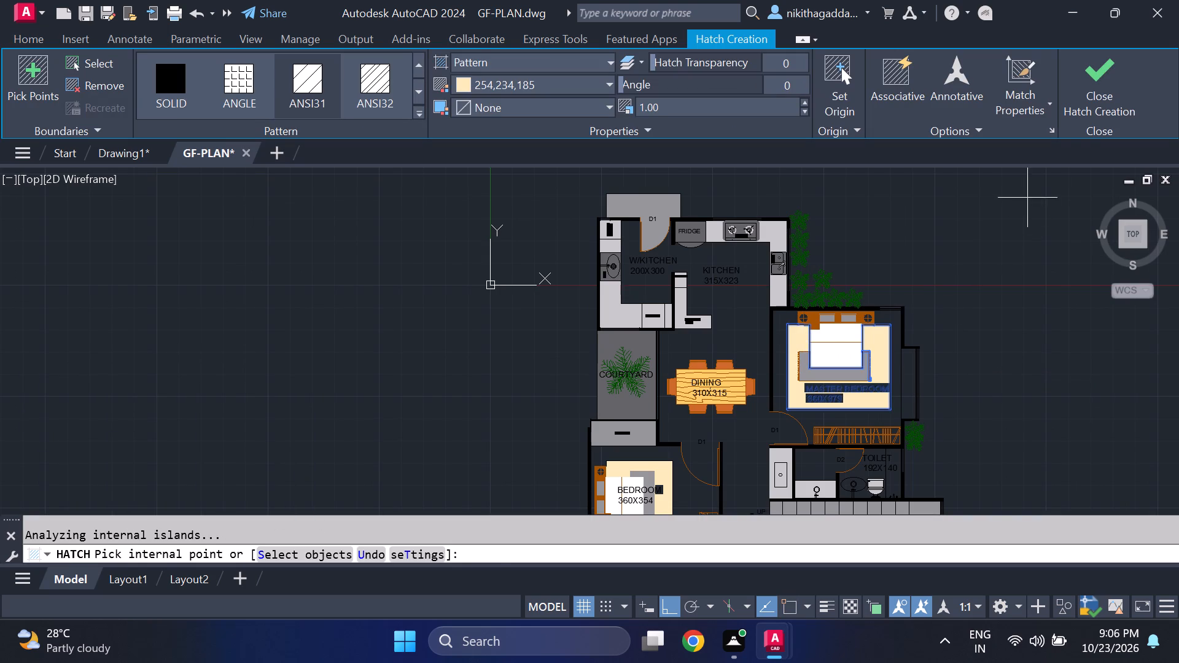
click(1092, 101)
Start the living room rug outline from the window-side sofa's upper corner, across below the room label and down to the lower sofa's far end.
scroll(887, 399, down, 1)
scroll(858, 382, up, 2)
scroll(880, 419, down, 1)
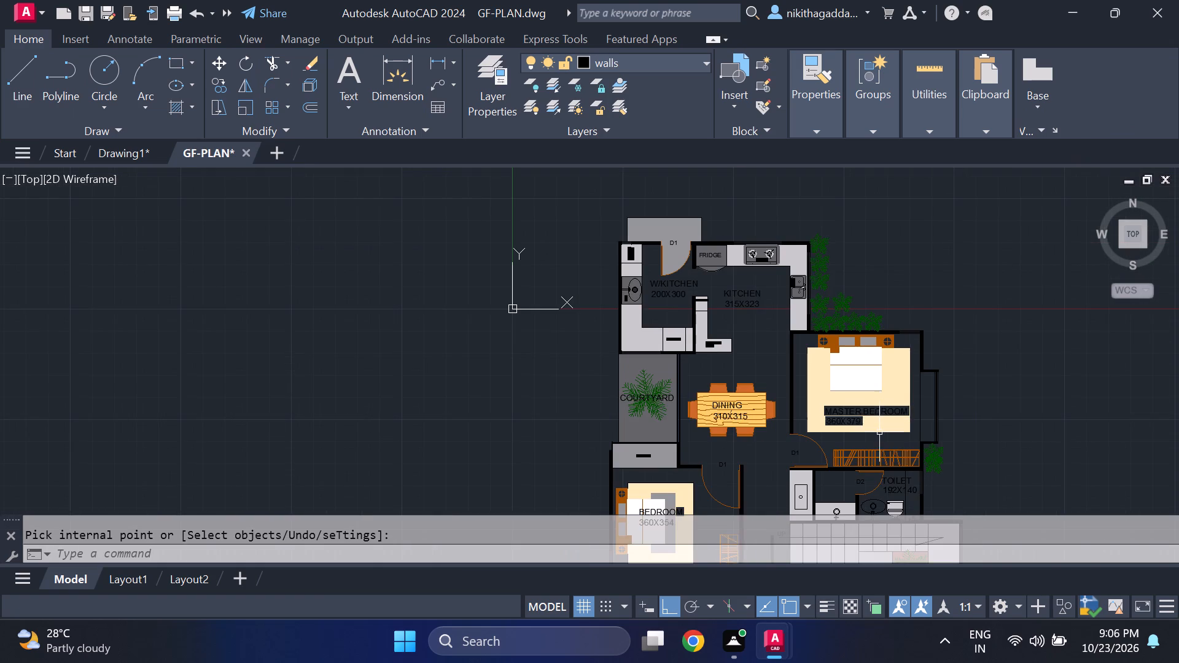
middle_drag(895, 495, 726, 413)
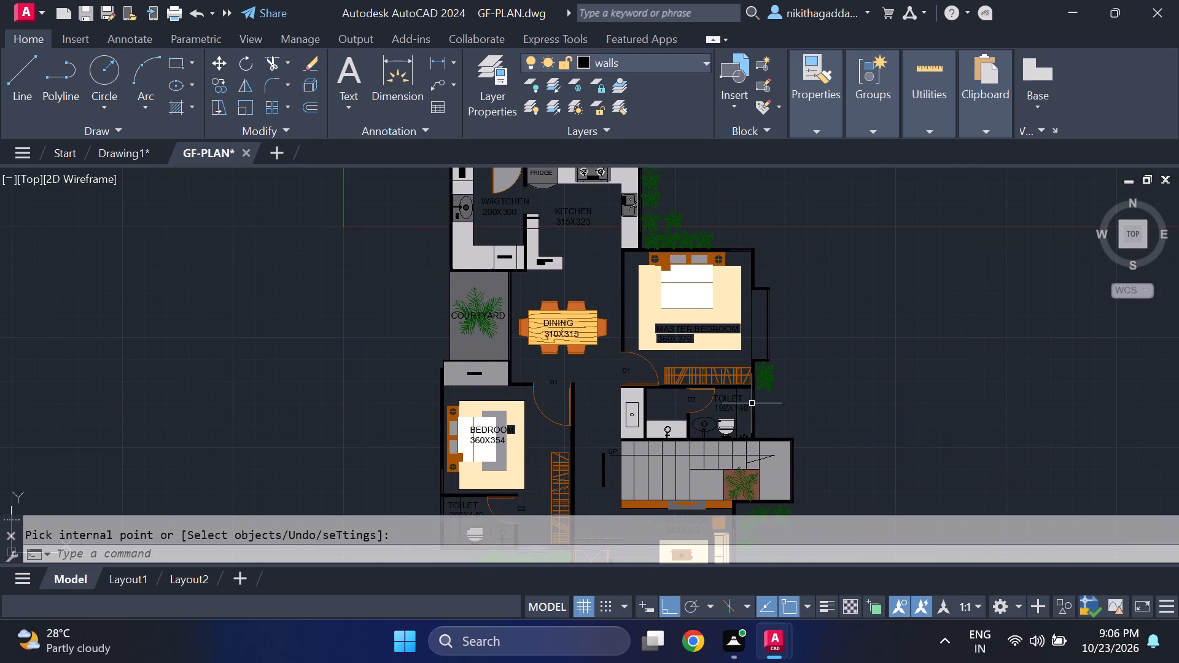
middle_drag(763, 451, 747, 356)
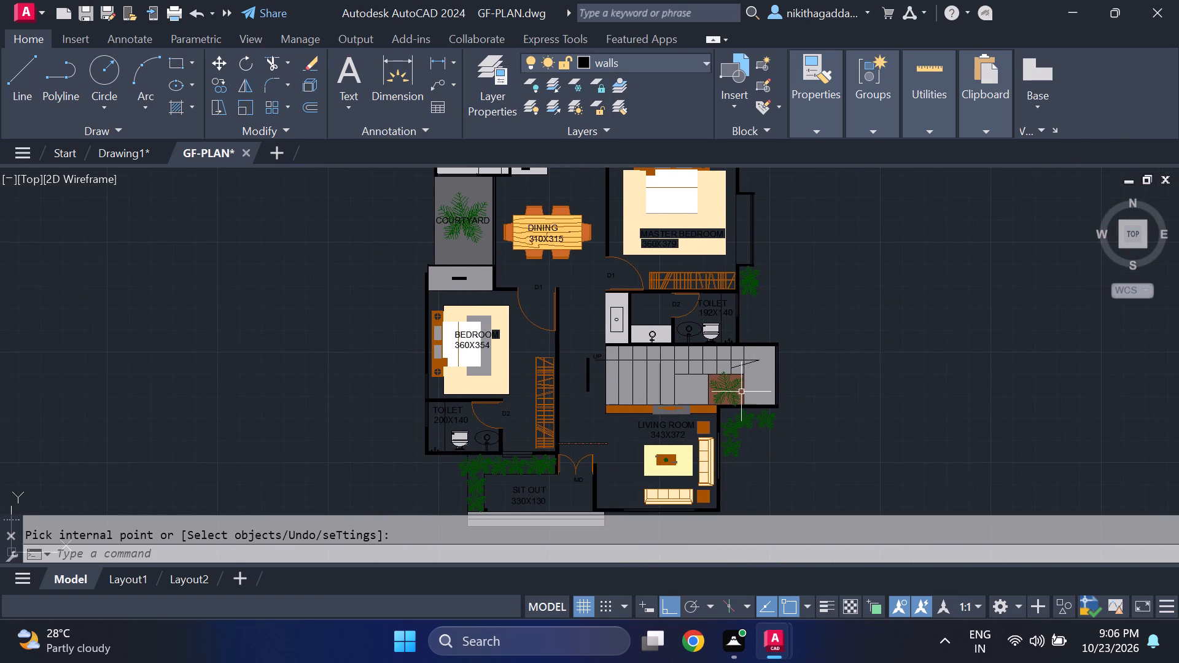
middle_drag(710, 432, 711, 432)
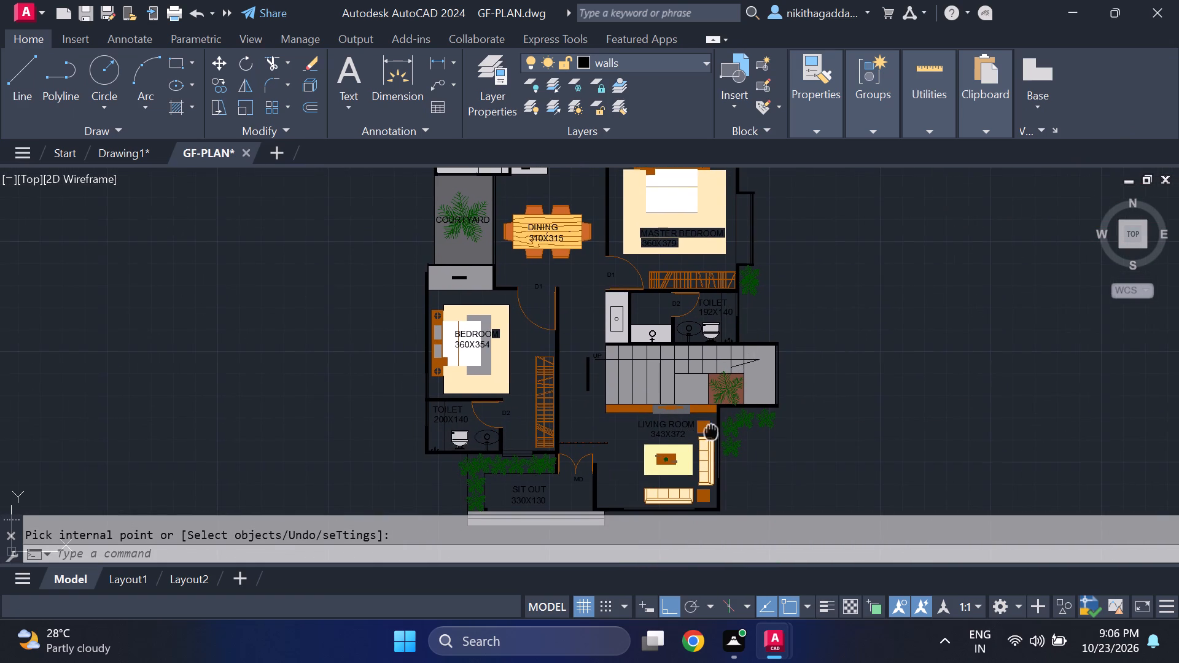
middle_drag(711, 432, 715, 409)
middle_drag(727, 397, 731, 411)
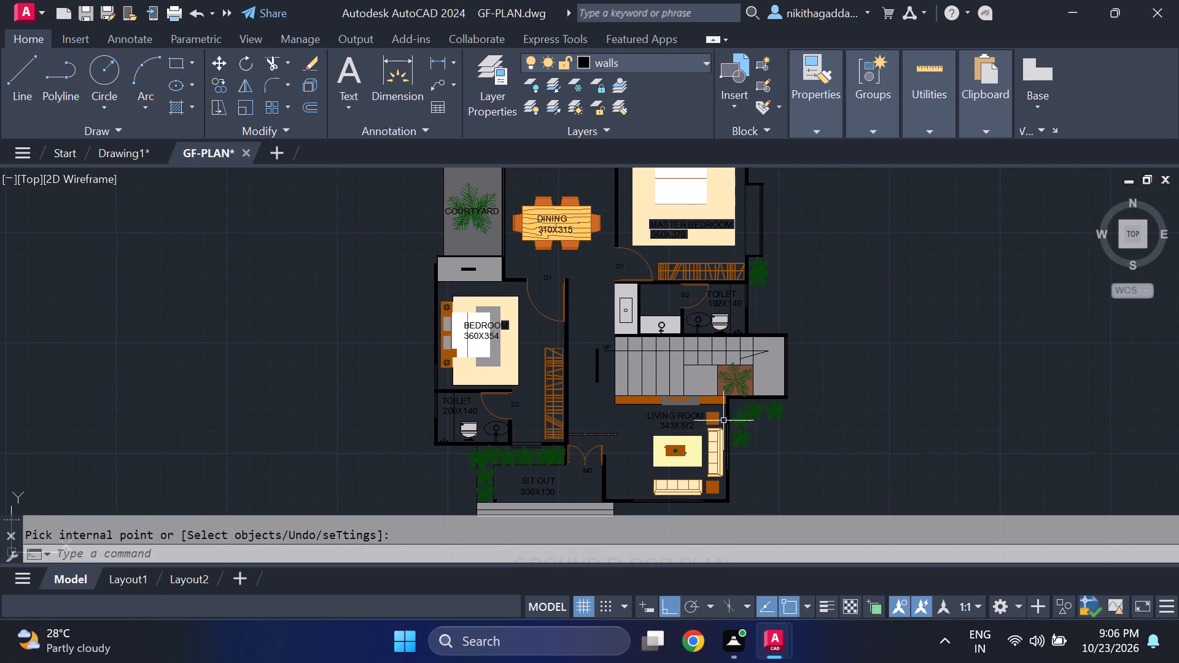
scroll(698, 443, up, 1)
middle_drag(701, 443, 695, 409)
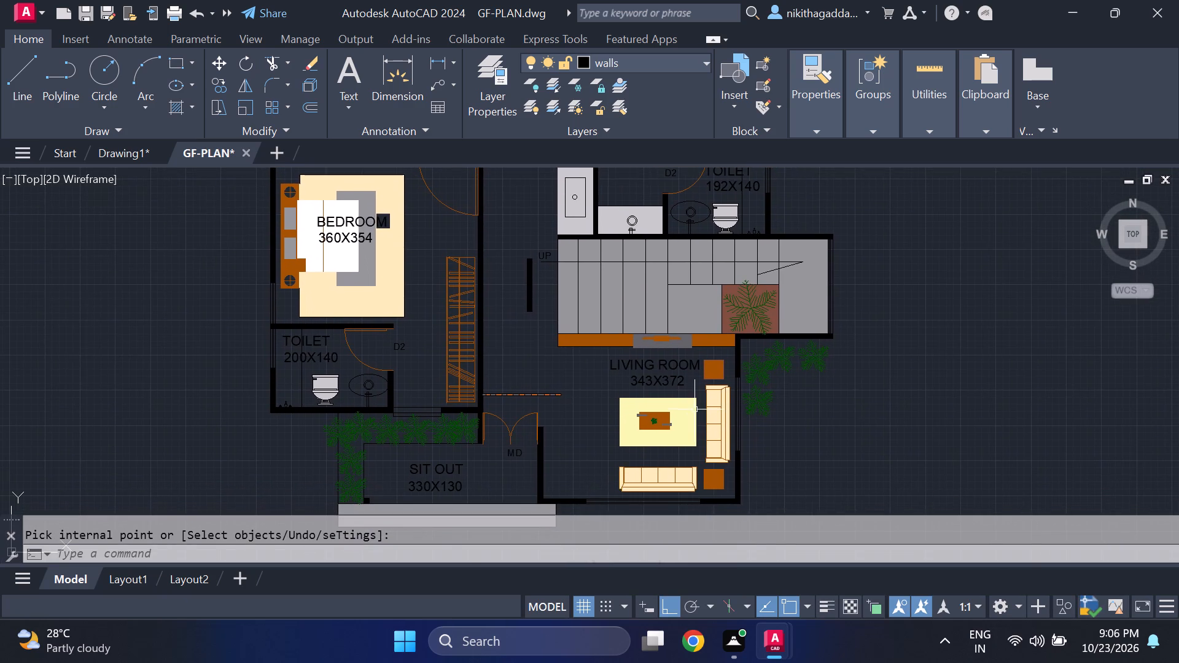
scroll(695, 411, up, 1)
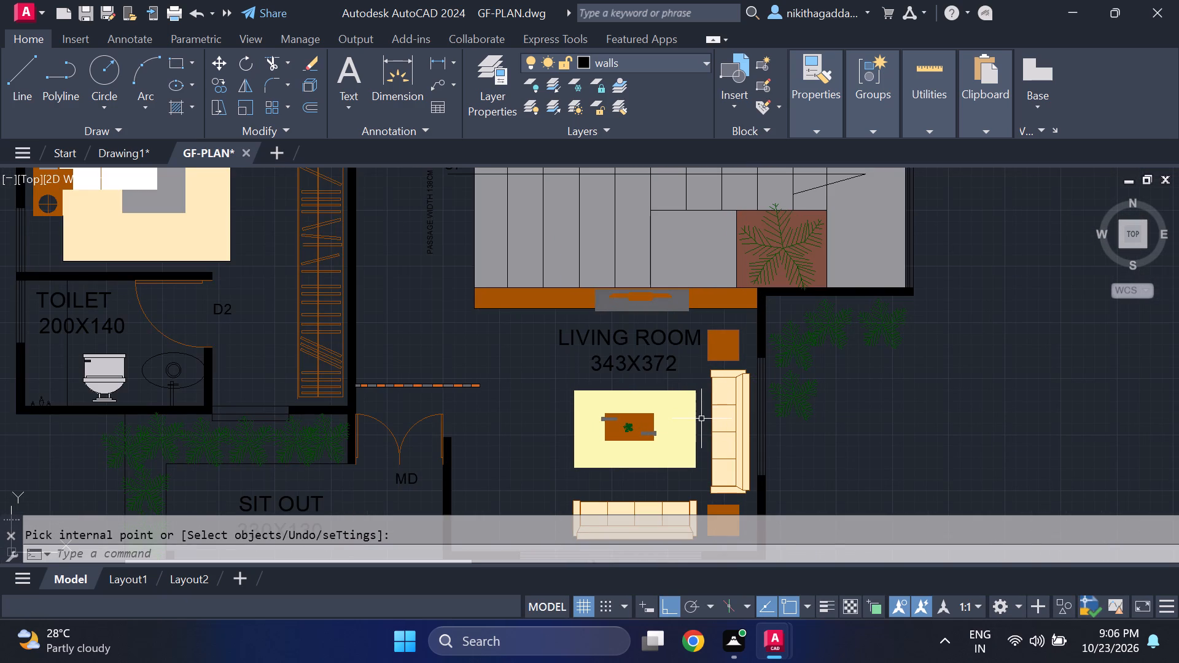
key(l)
key(Return)
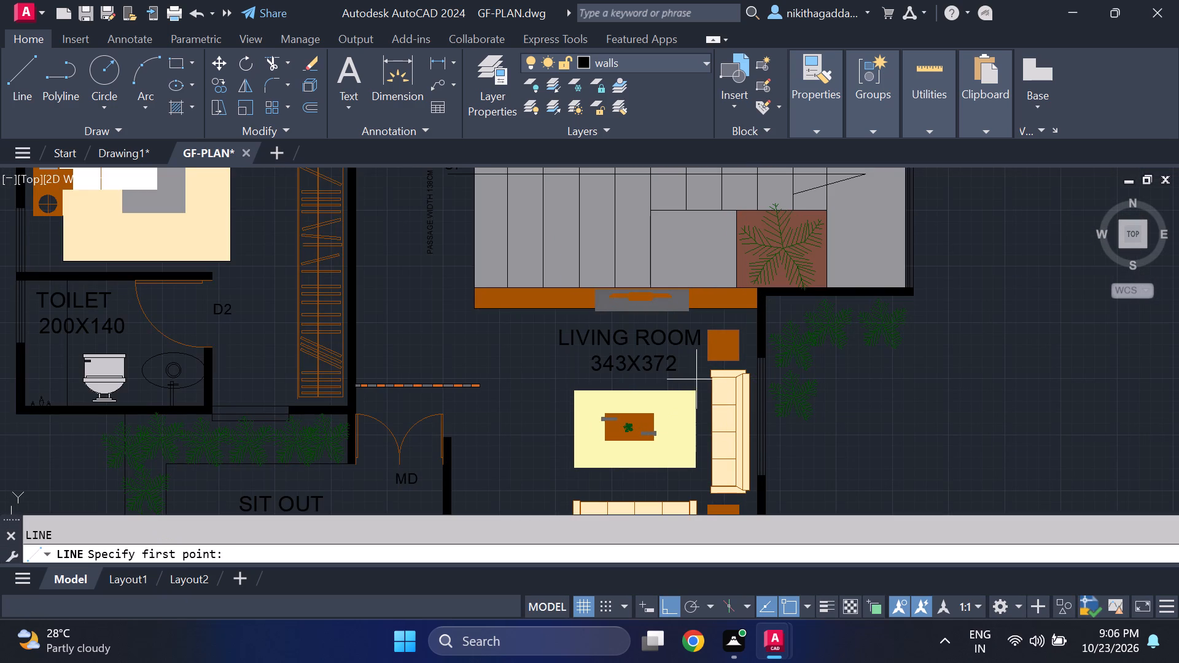
click(707, 368)
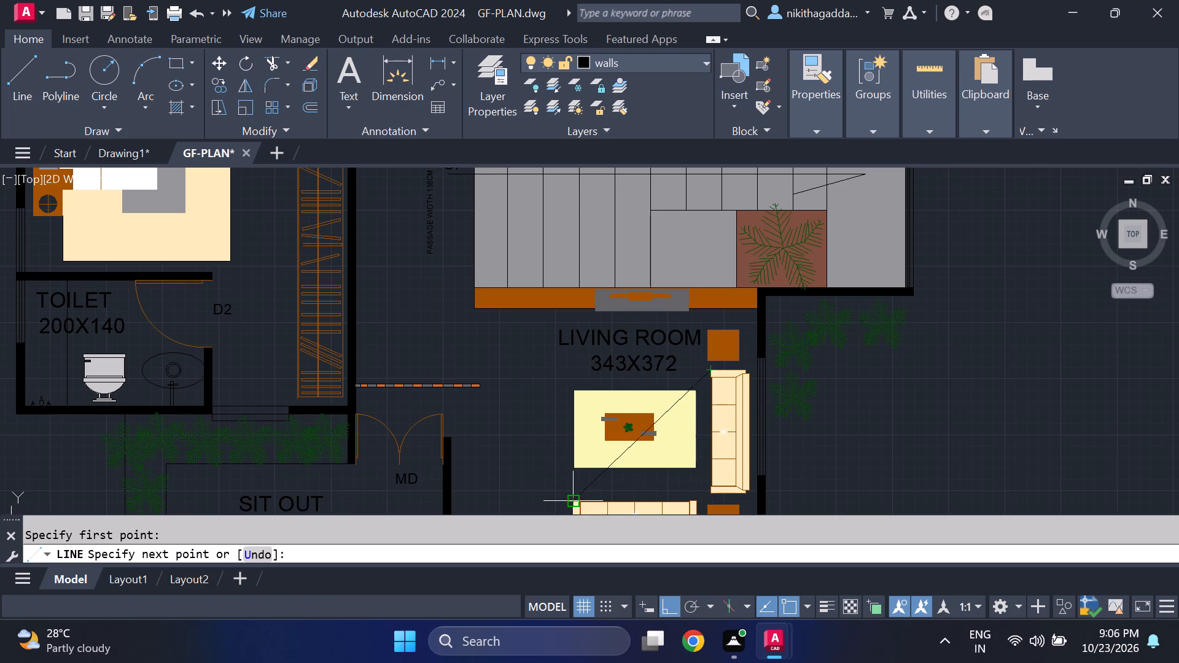
click(576, 369)
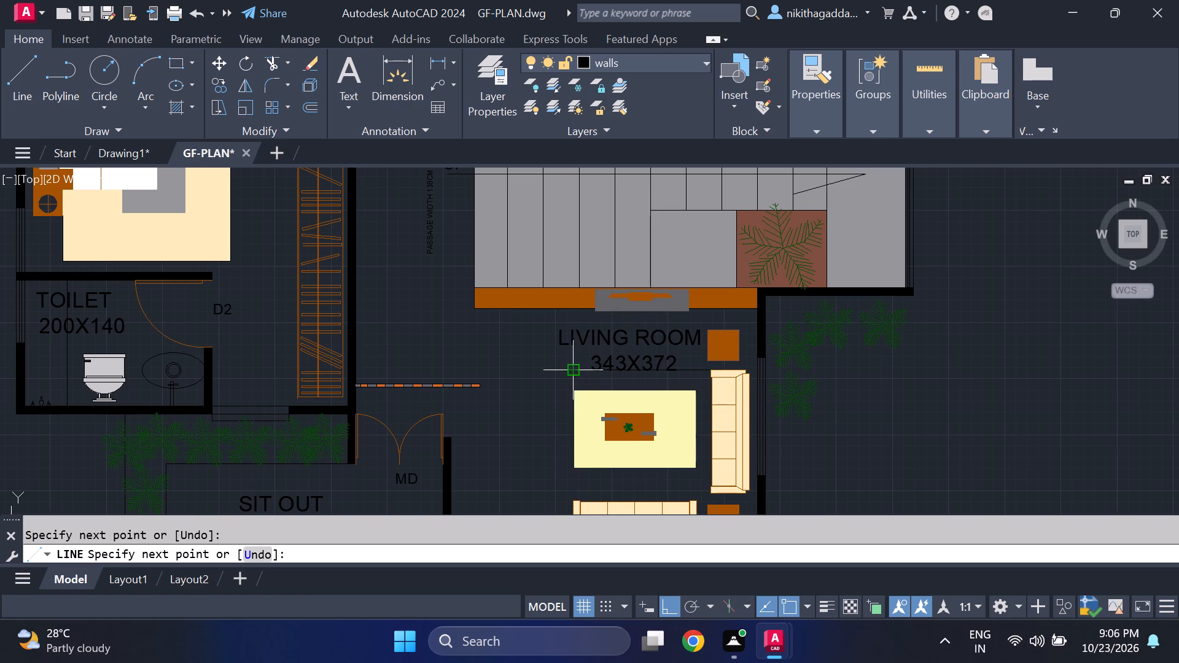
click(572, 506)
key(Escape)
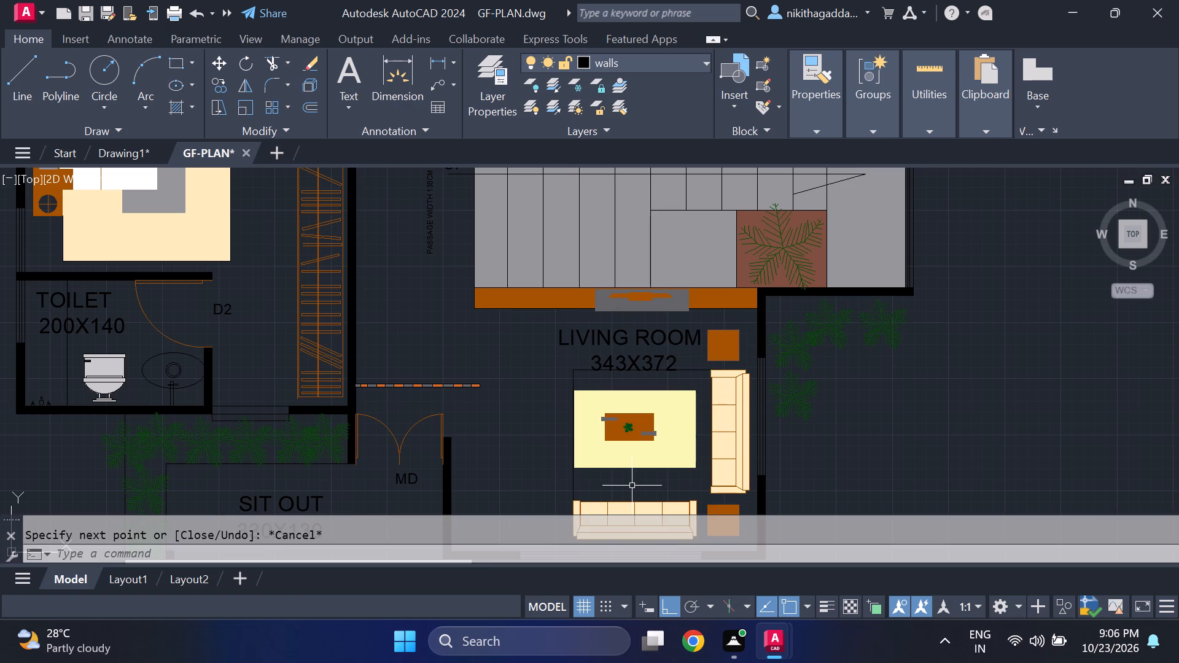
Delete the existing pale yellow rug hatch under the living room coffee table.
click(680, 406)
key(Delete)
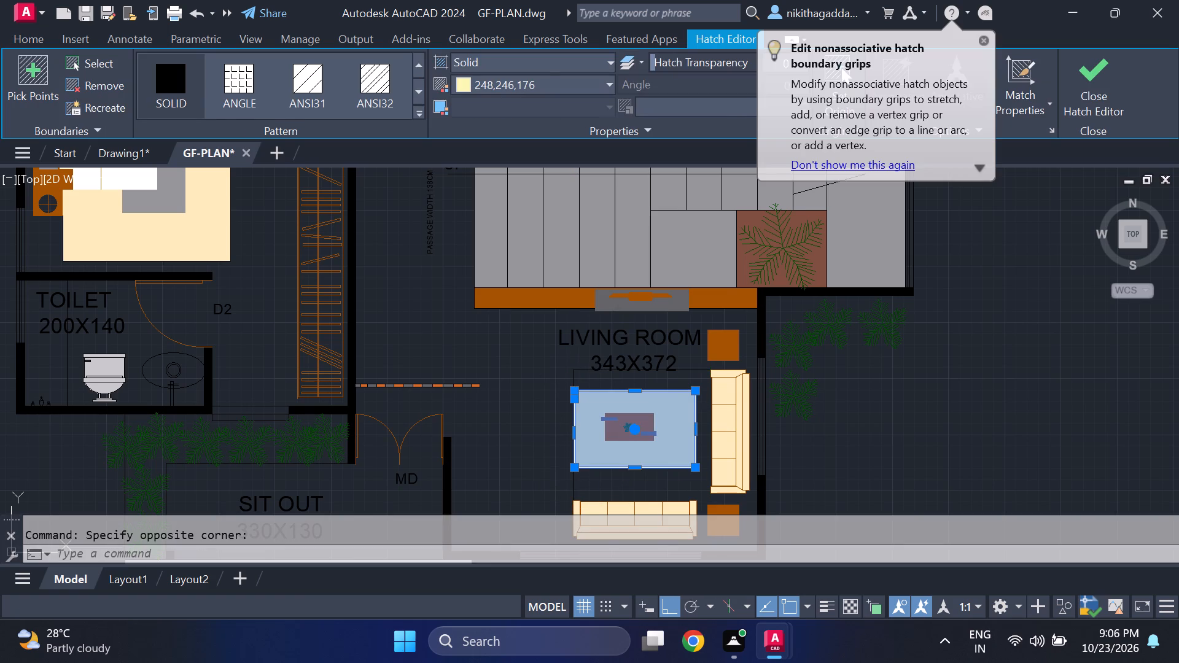
Set the hatch colour to 254,204,102 and try to hatch the living room rug area around the coffee table.
text(HATCH)
key(Return)
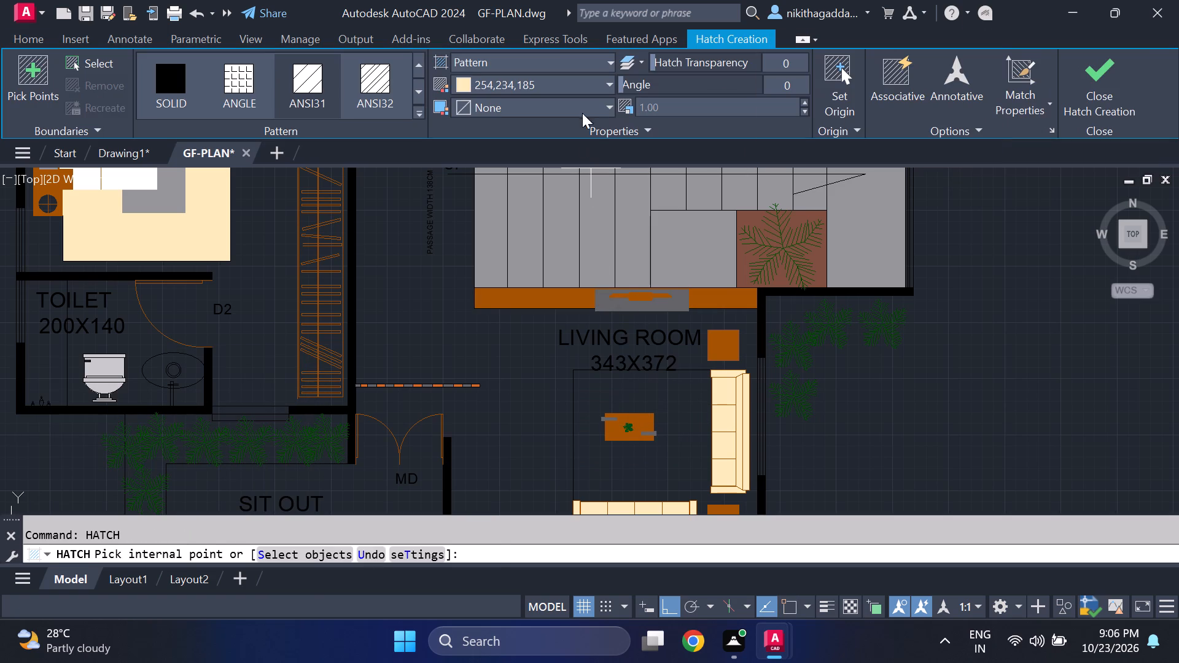
click(586, 88)
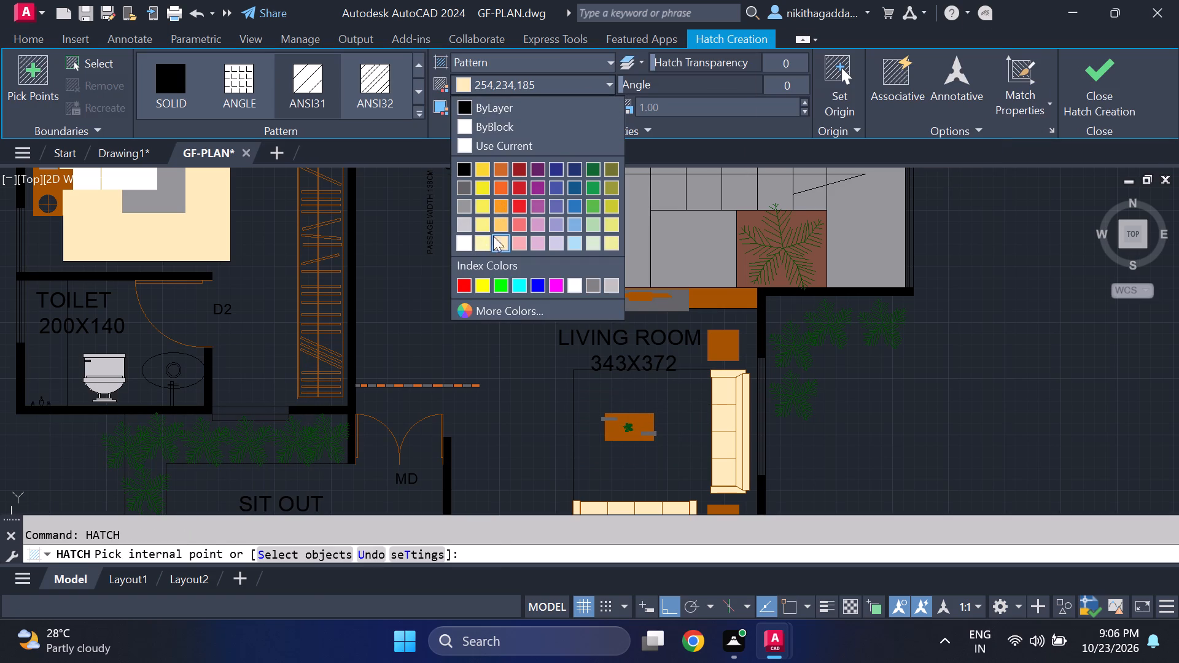
click(502, 222)
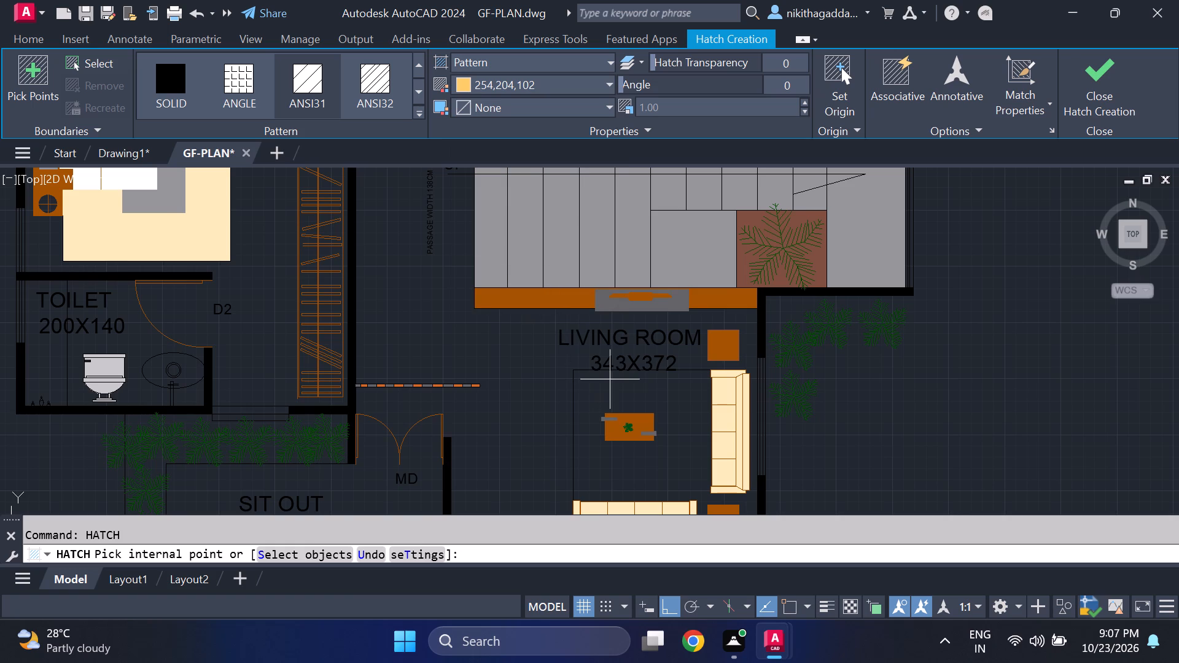
click(612, 384)
click(618, 395)
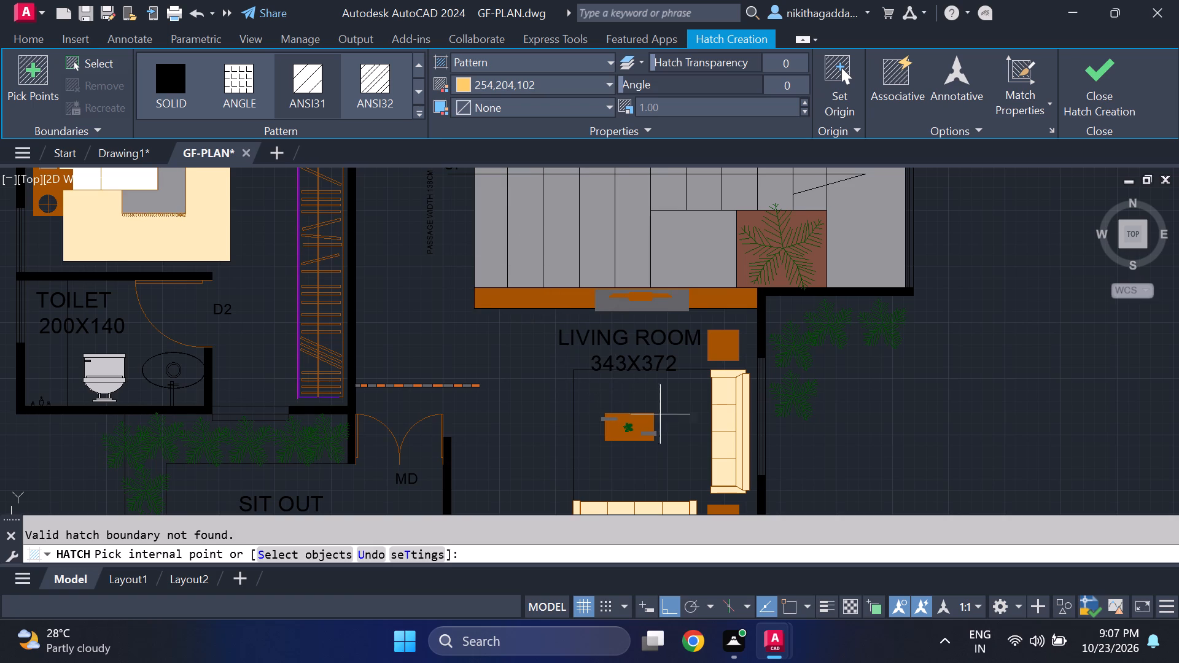
double_click(652, 459)
key(Escape)
Close the living room rug outline with a line about 11'-10" down along the window-side sofa and back across just above the lower sofa.
key(l)
key(Return)
middle_drag(655, 454, 653, 453)
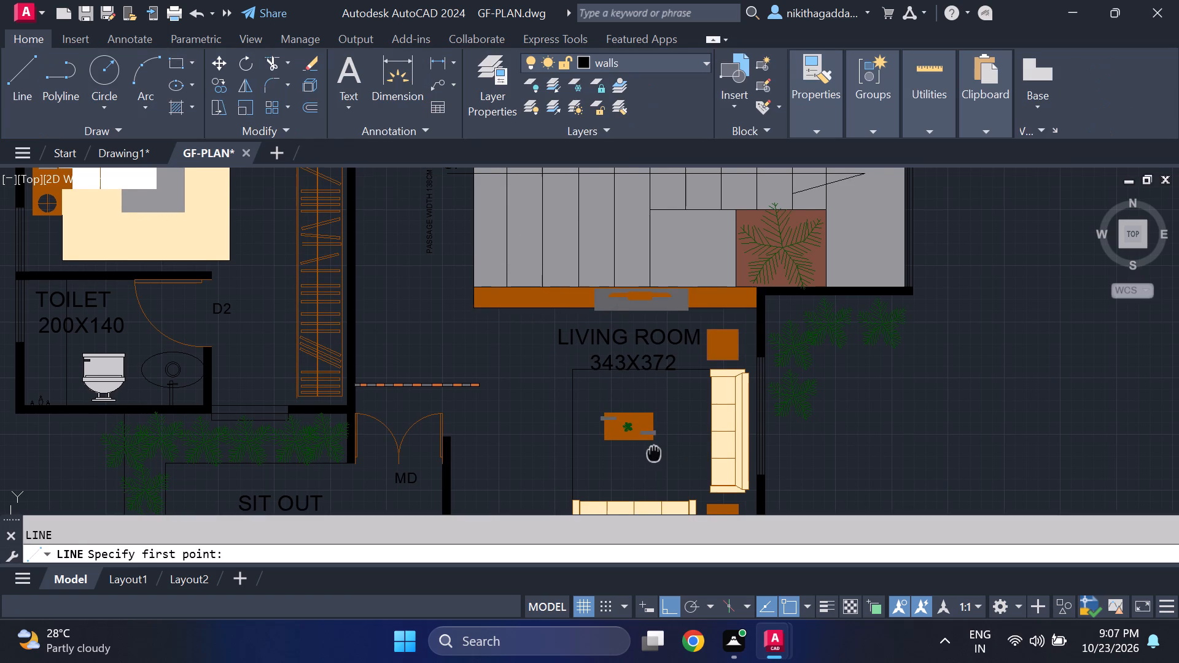
middle_drag(653, 453, 590, 430)
scroll(645, 346, up, 2)
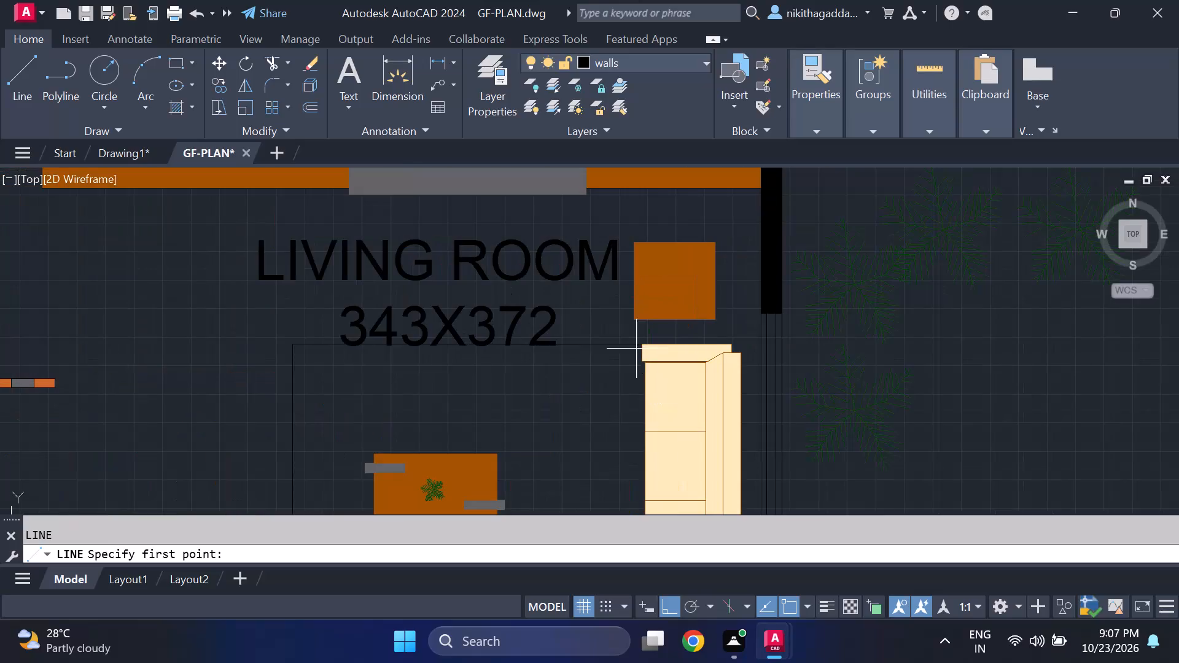
click(638, 343)
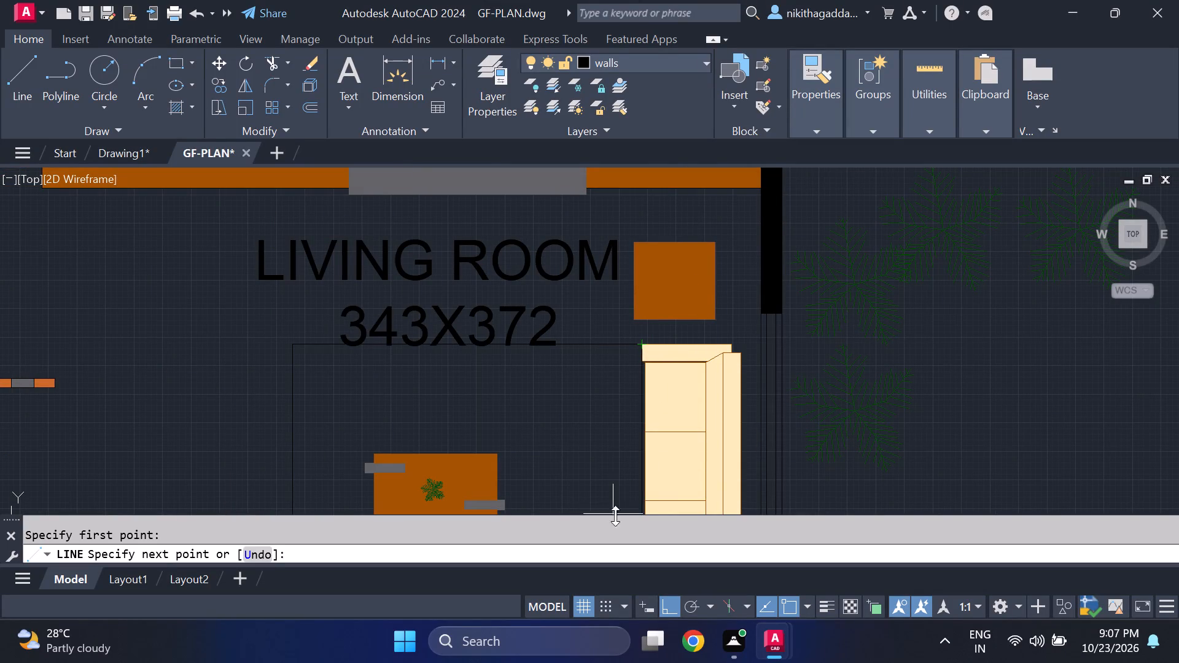
middle_drag(632, 450, 634, 320)
scroll(628, 317, down, 3)
scroll(639, 381, up, 3)
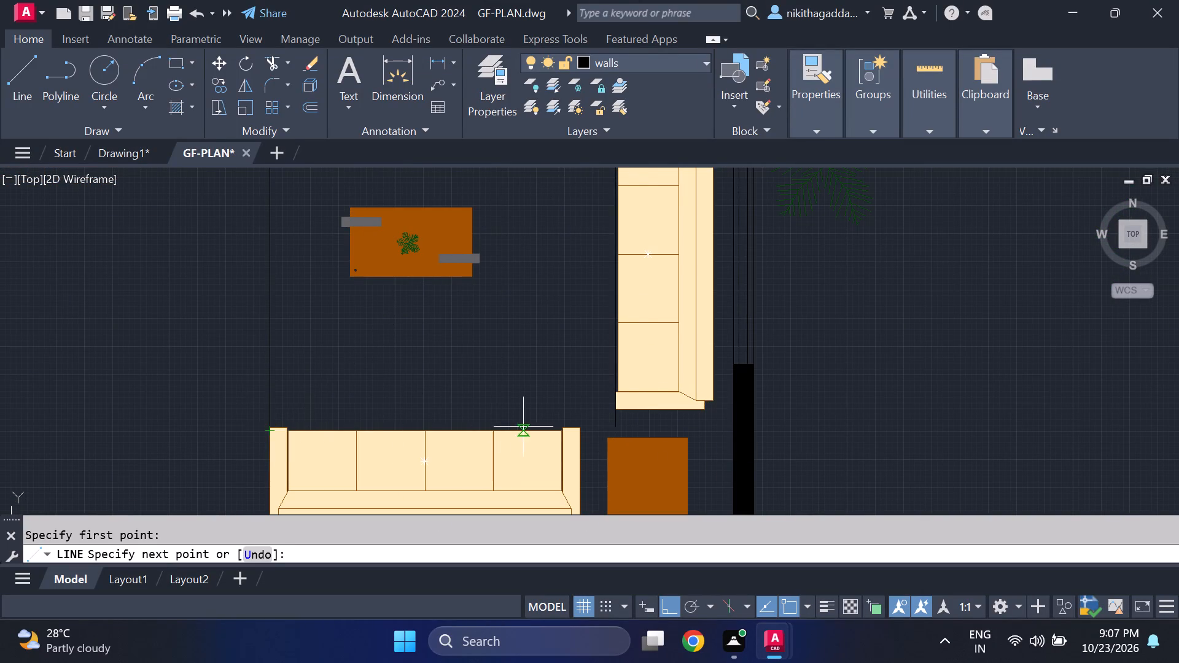
click(618, 428)
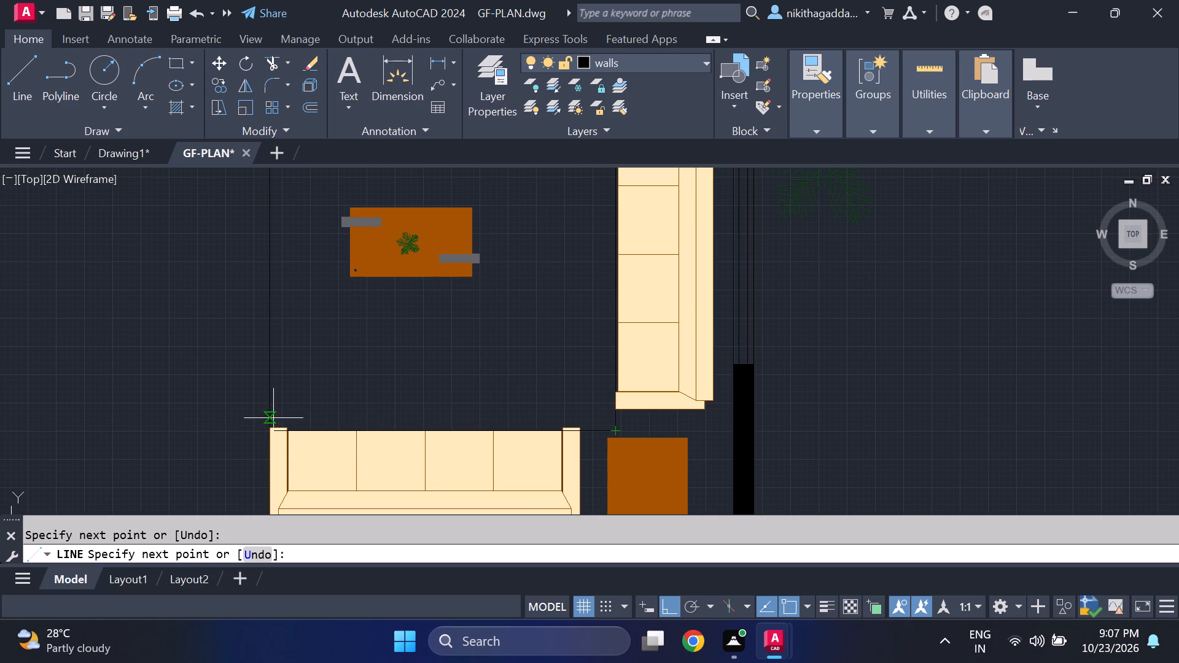
key(ctrl+z)
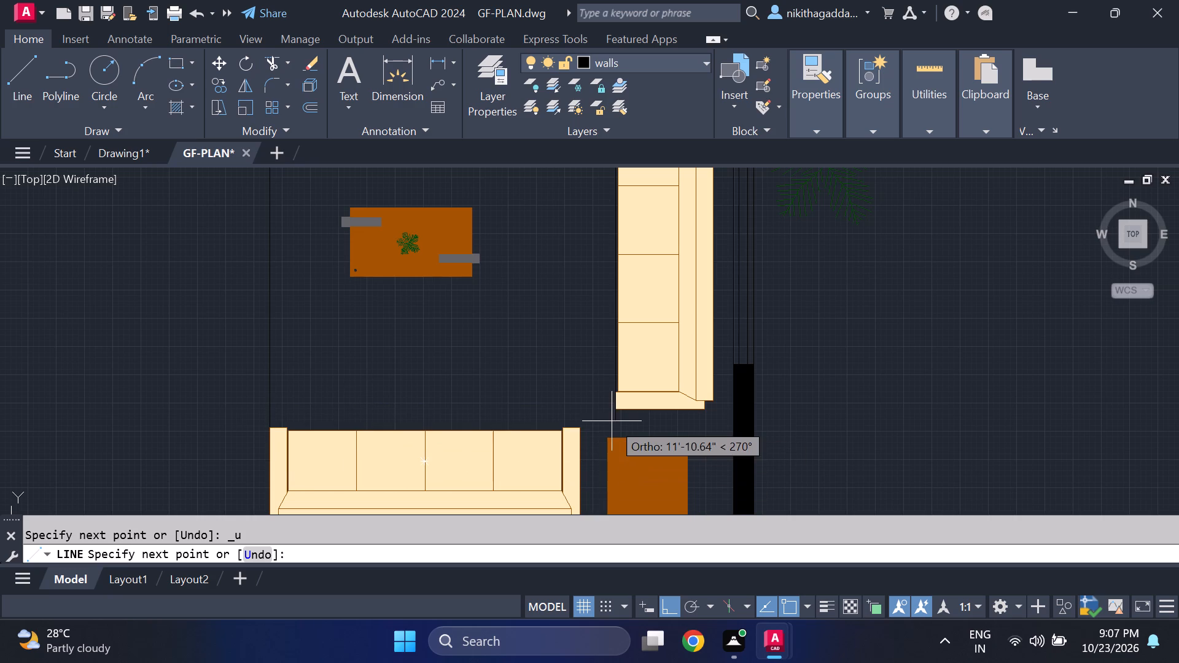
scroll(611, 421, up, 2)
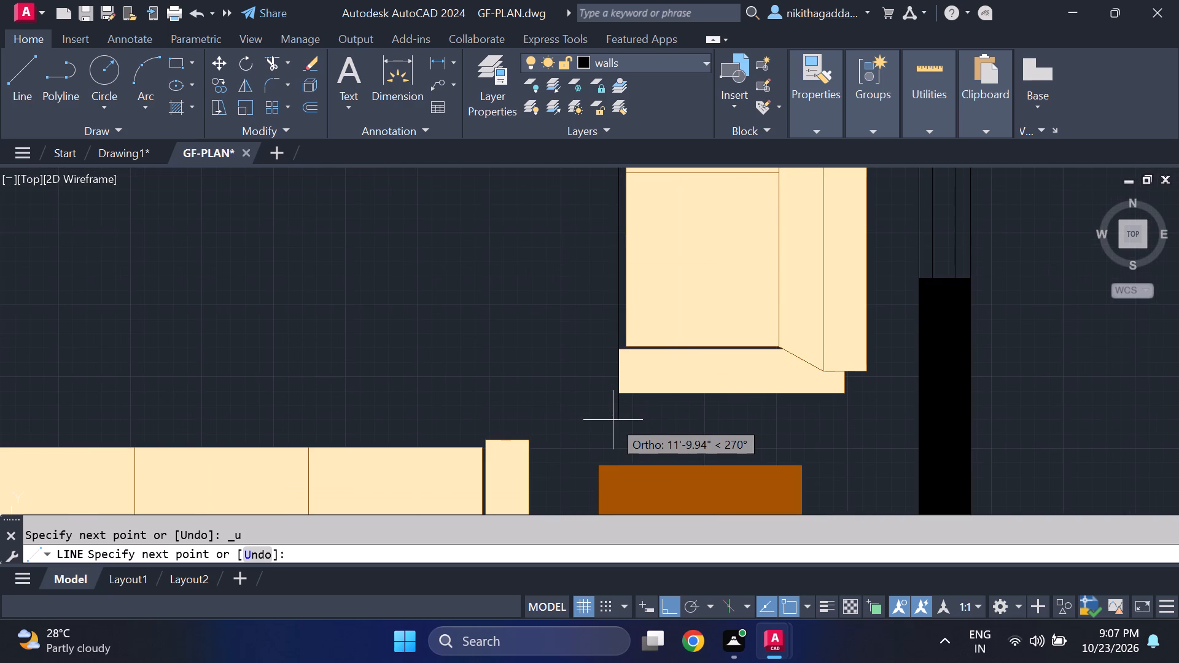
click(613, 420)
middle_drag(107, 387, 428, 440)
scroll(434, 438, down, 3)
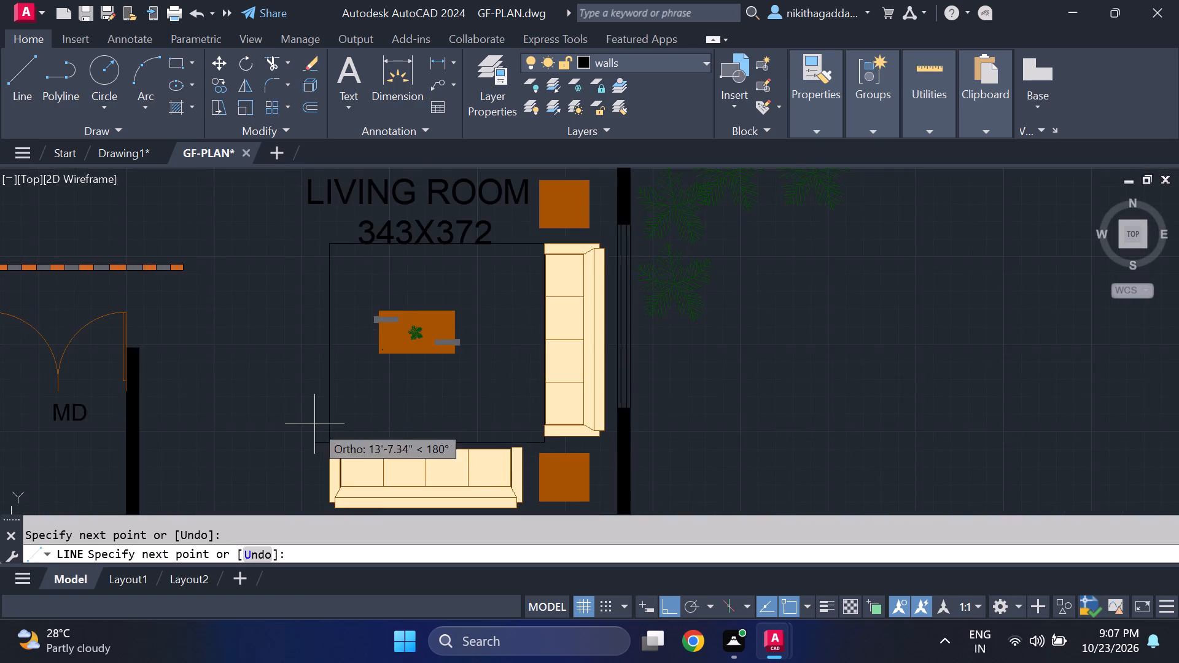
scroll(321, 436, up, 2)
click(341, 446)
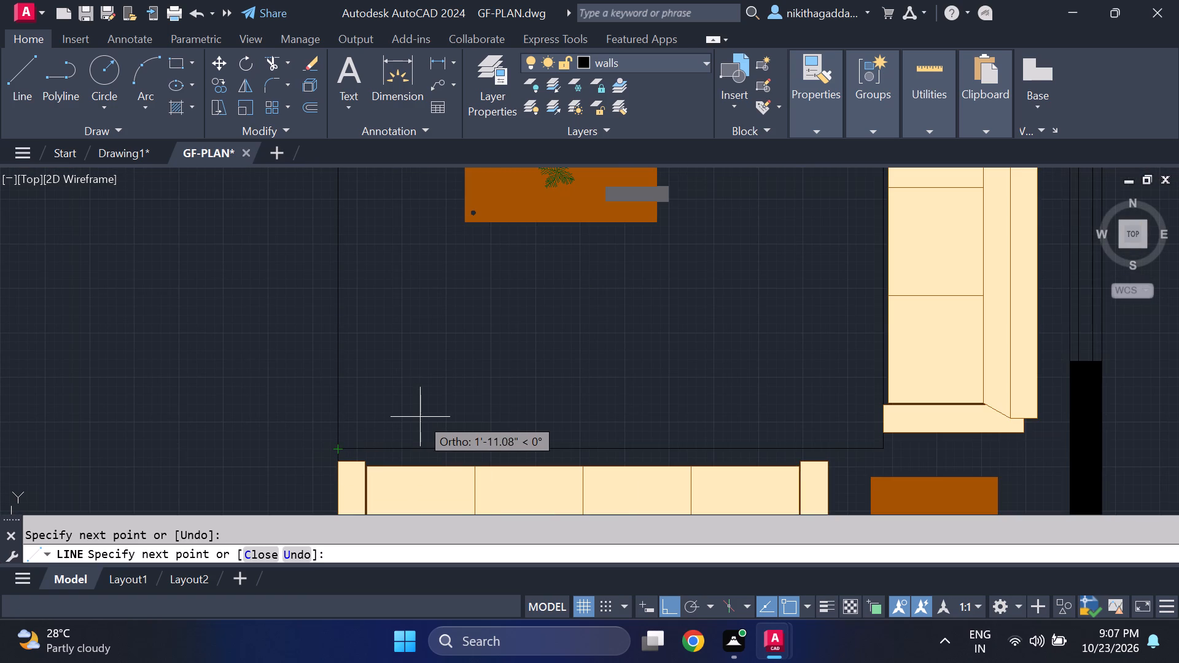
key(Escape)
Hatch the closed living room rug area with colour 254,204,102.
text(HATCH)
key(Return)
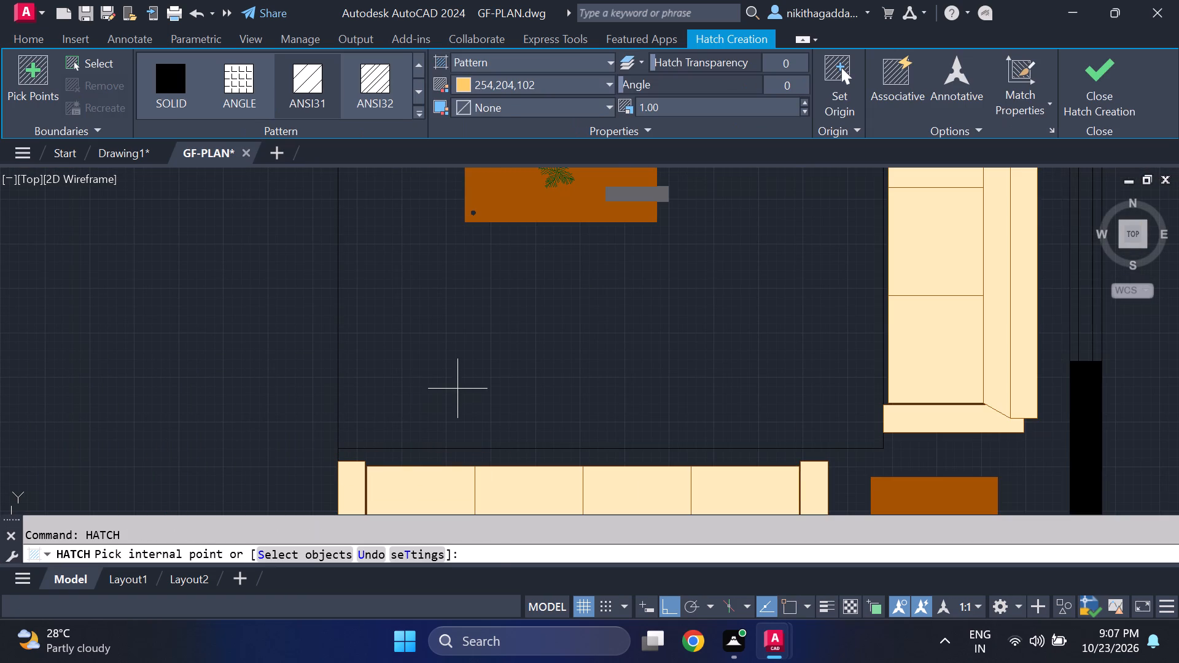
click(461, 387)
scroll(464, 385, down, 2)
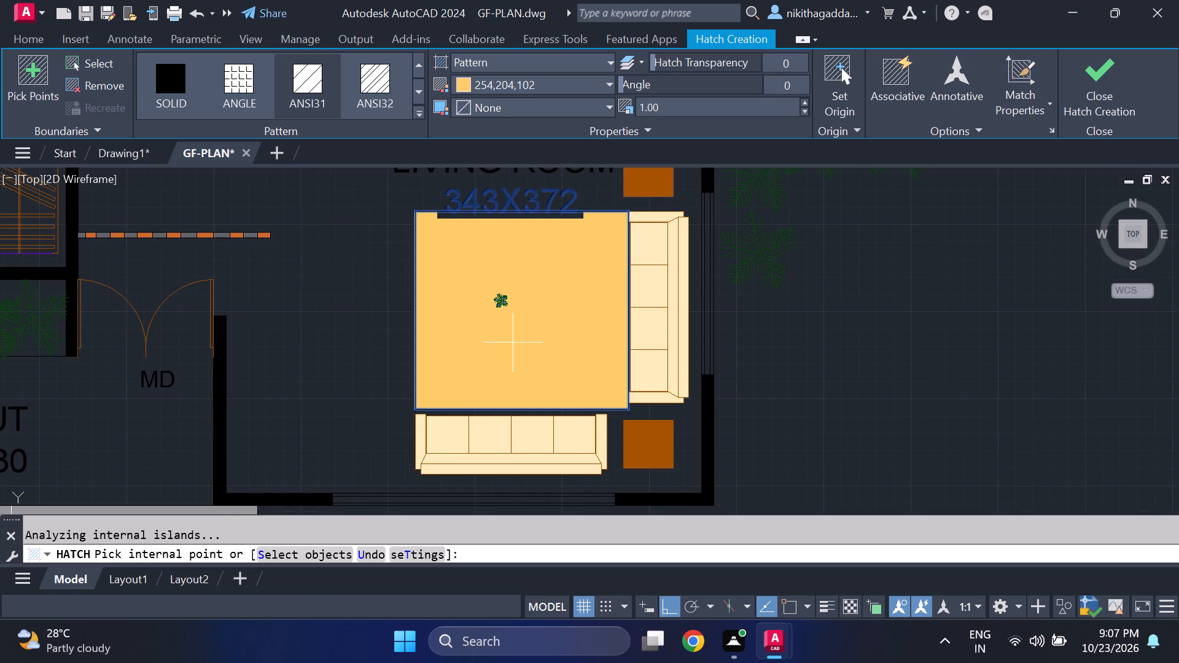
Delete the living room rug hatch that covers the coffee table and cuts around the room label.
key(ctrl+z)
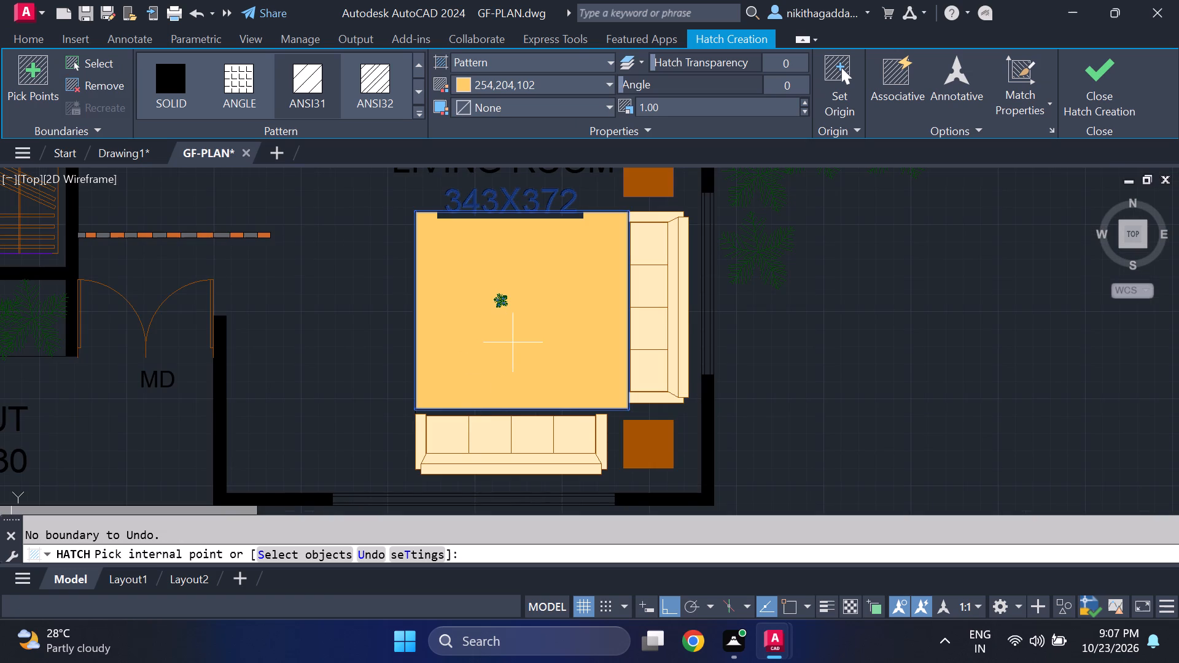
key(Escape)
click(529, 322)
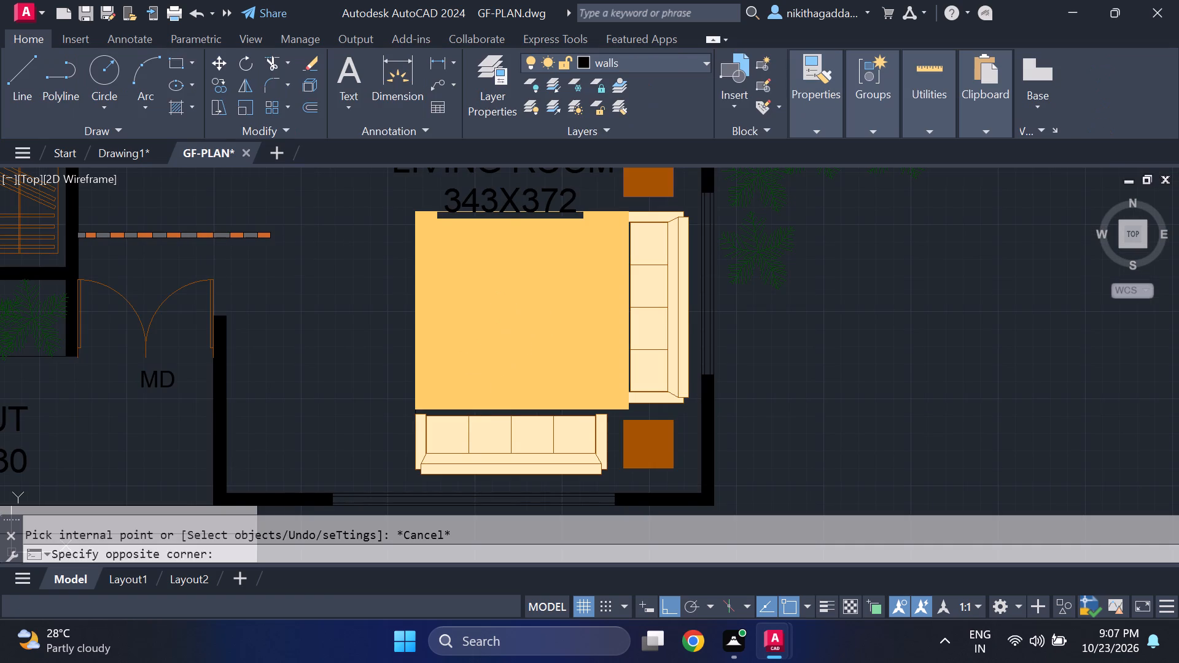
click(531, 323)
key(Delete)
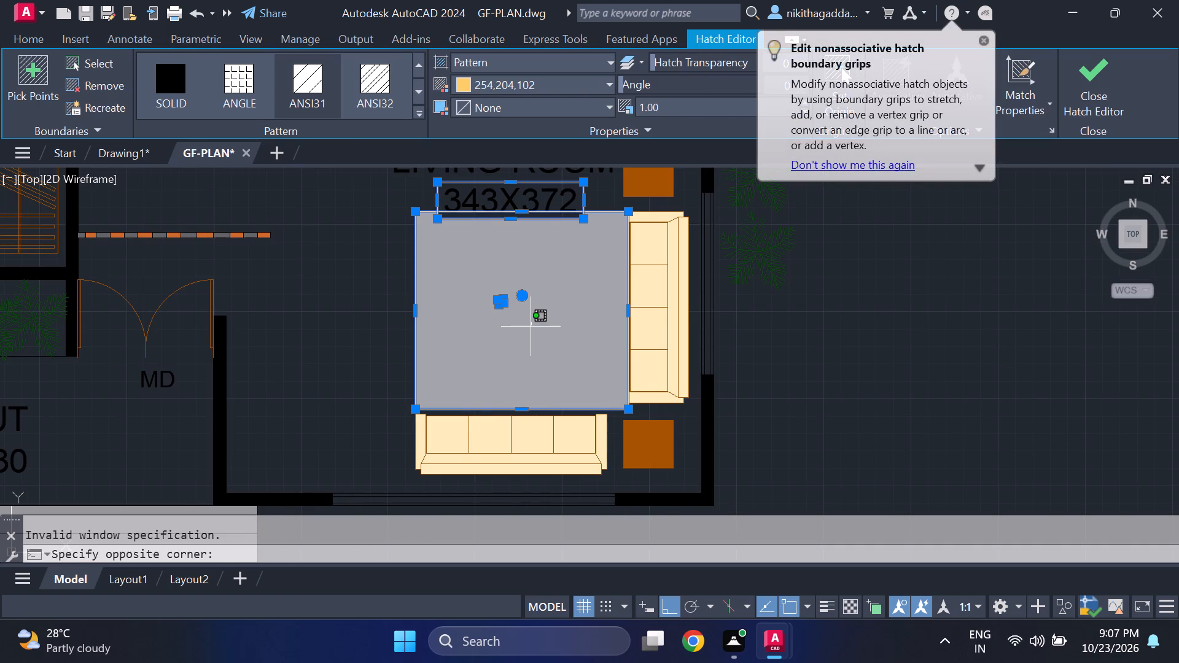
key(Insert)
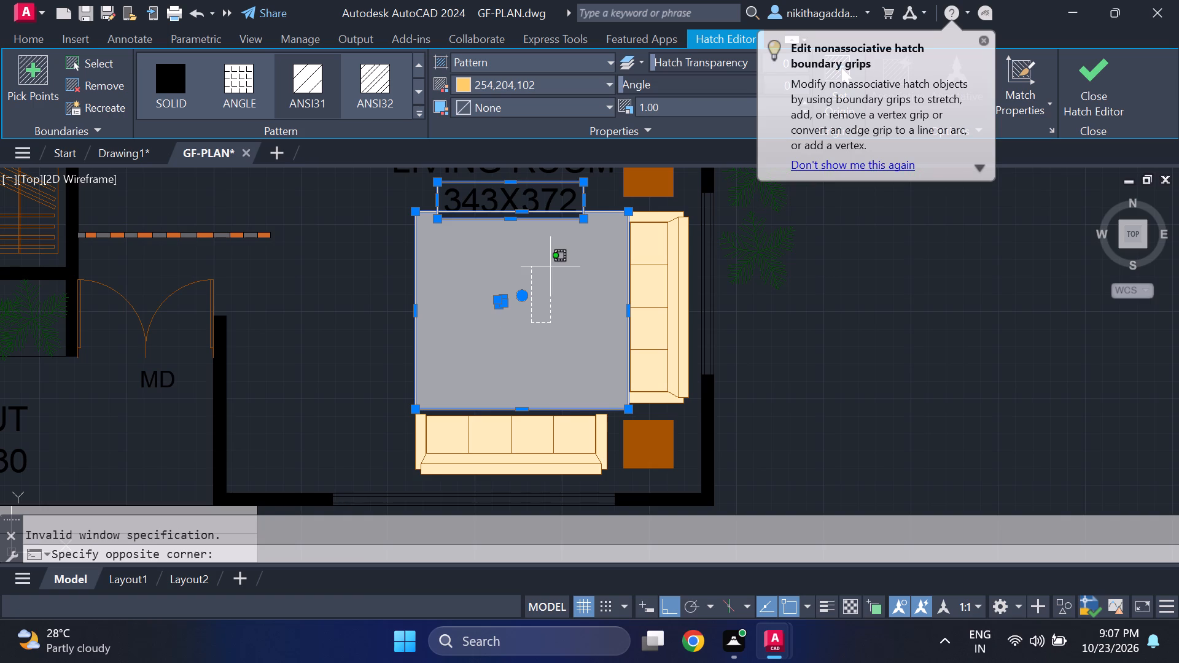
key(Delete)
key(Delete)
key(Escape)
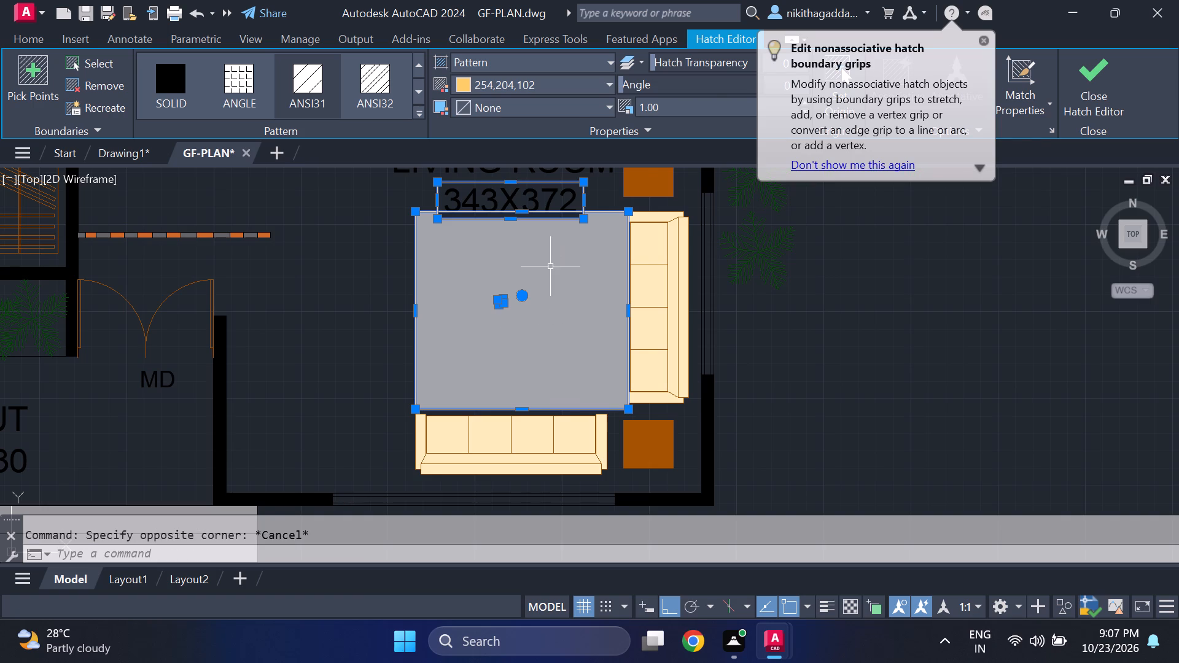
scroll(552, 265, down, 1)
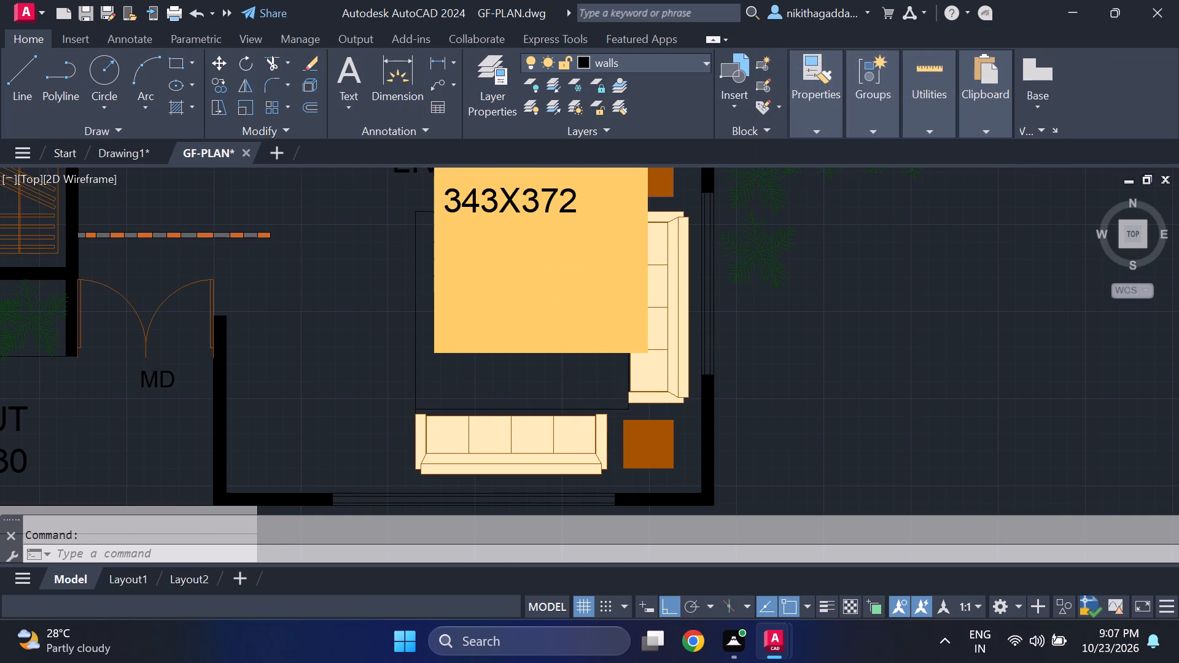
middle_drag(552, 263, 547, 281)
click(546, 282)
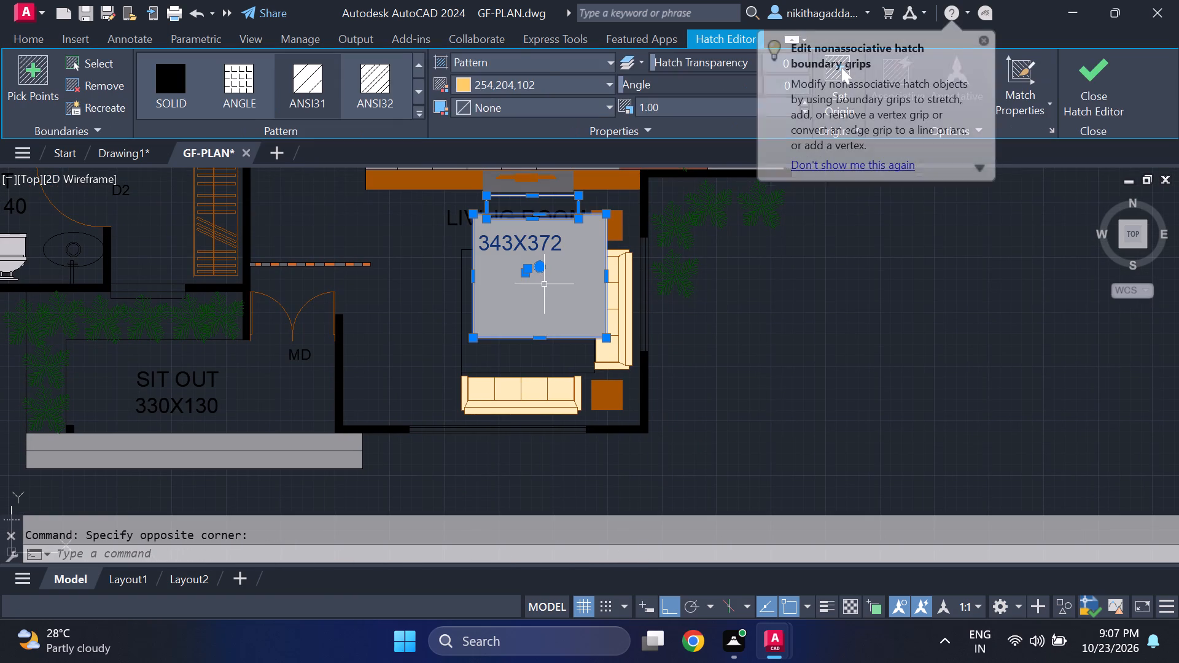
key(Delete)
Move the LIVING ROOM 343X372 label about 10' horizontally toward the main door, clear of the rug outline.
scroll(527, 279, up, 2)
click(531, 206)
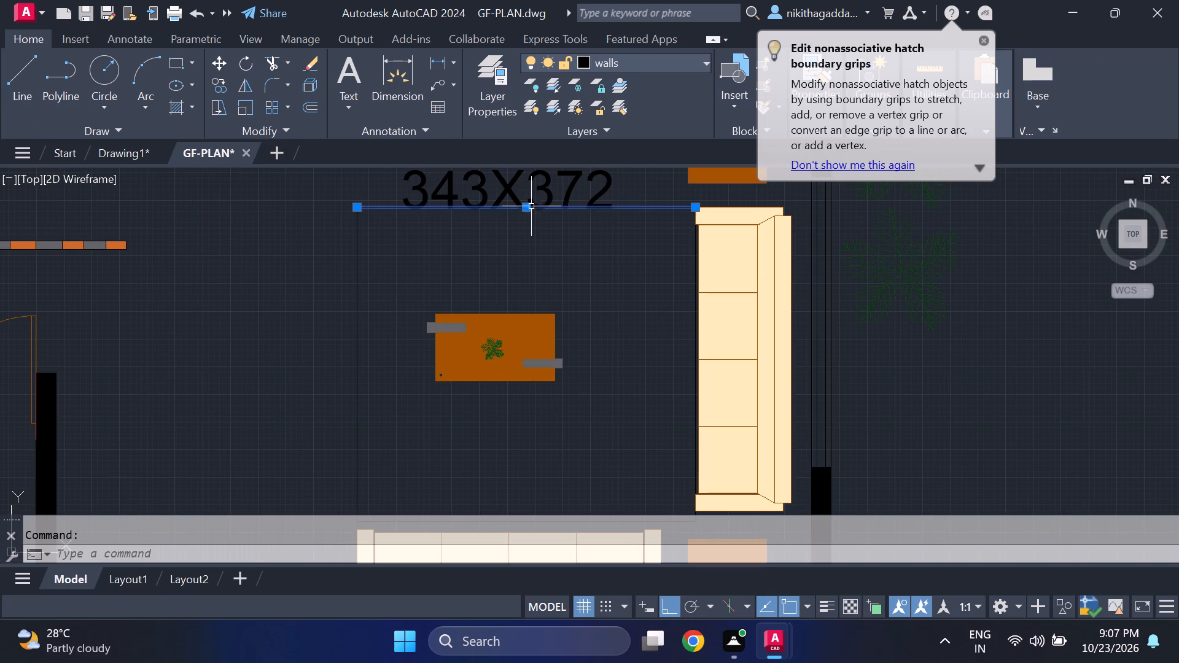
middle_drag(531, 231, 509, 599)
key(Escape)
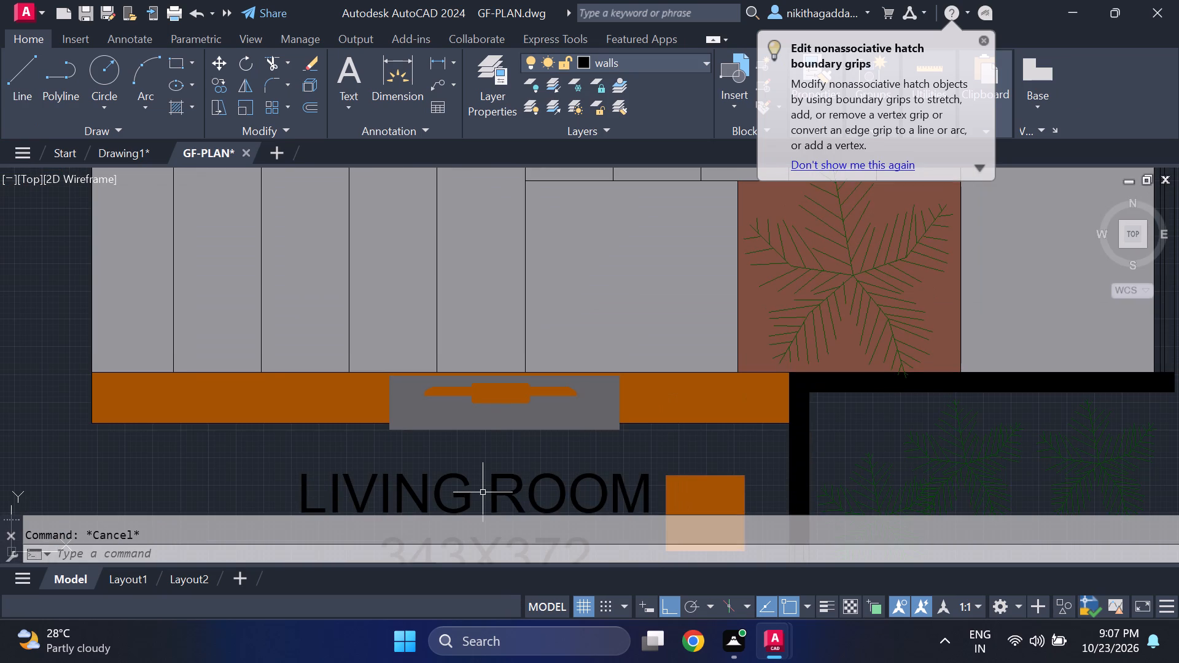
middle_drag(484, 484, 489, 346)
click(494, 324)
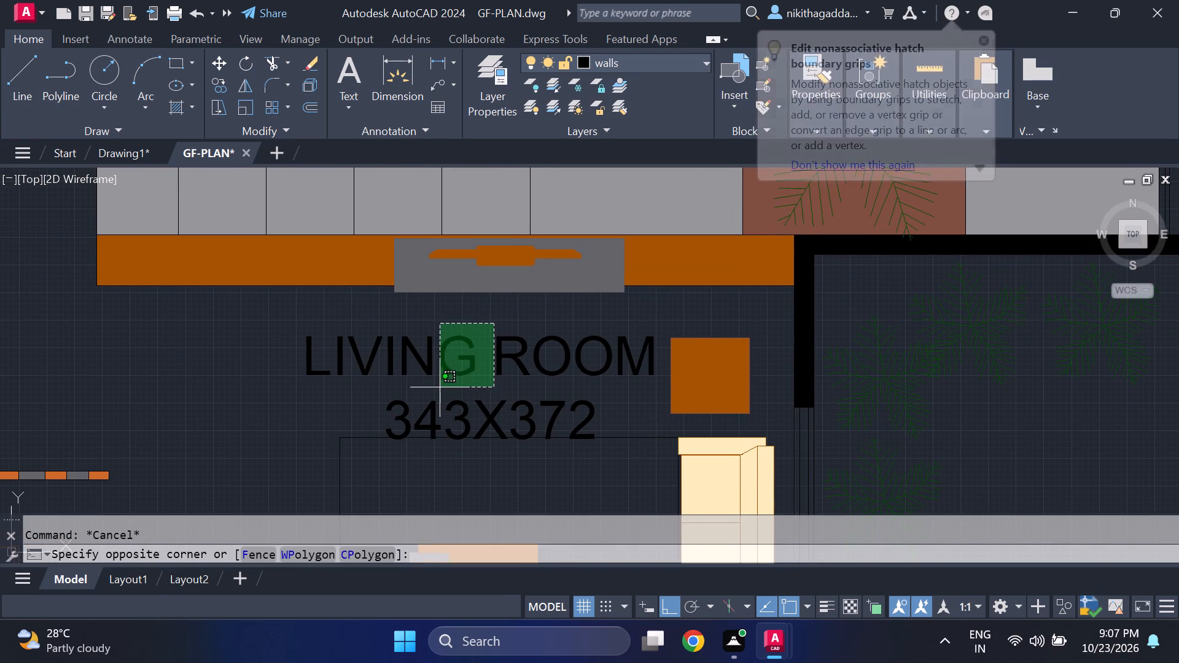
click(432, 412)
key(m)
key(Return)
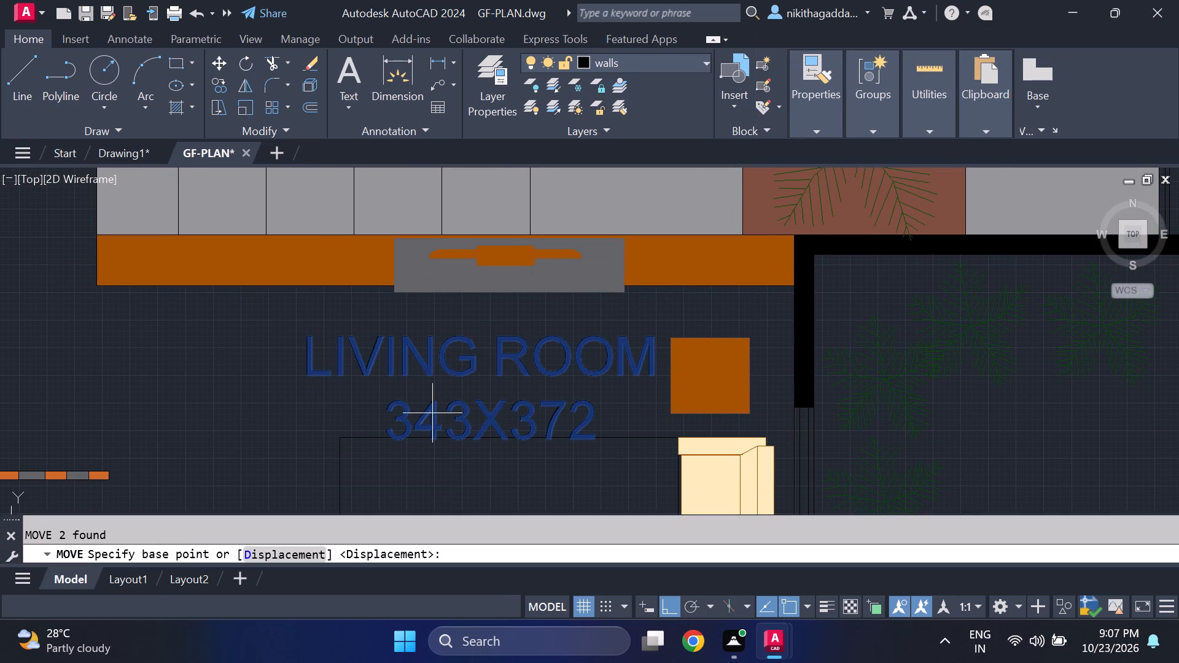
click(325, 373)
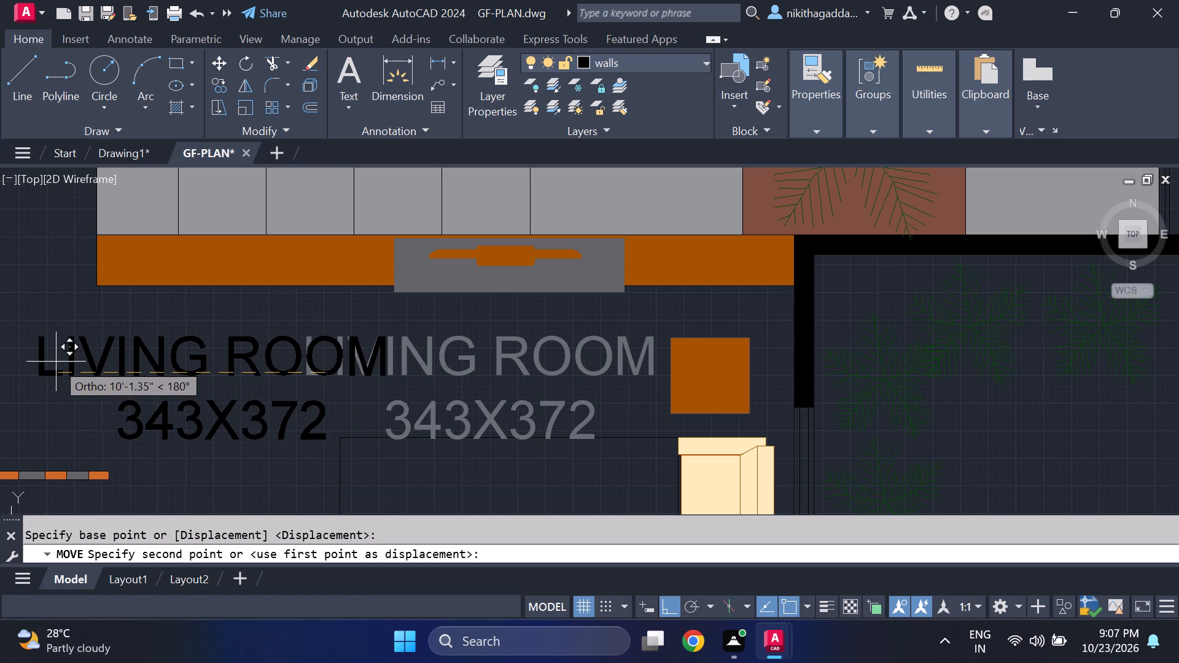
click(53, 362)
Move the coffee table with its plant about 18'-10" horizontally, out of the rug outline to beyond the window wall.
scroll(123, 367, down, 2)
middle_drag(239, 484, 244, 383)
scroll(233, 479, up, 1)
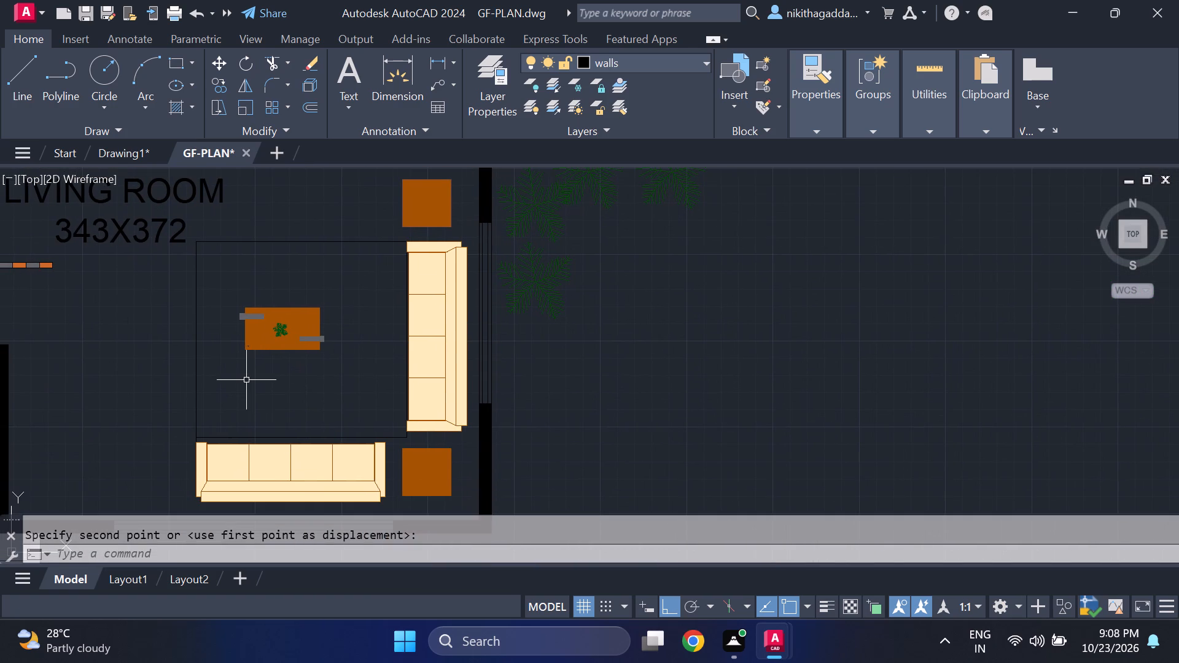
drag(308, 270, 312, 276)
click(230, 355)
scroll(333, 325, up, 2)
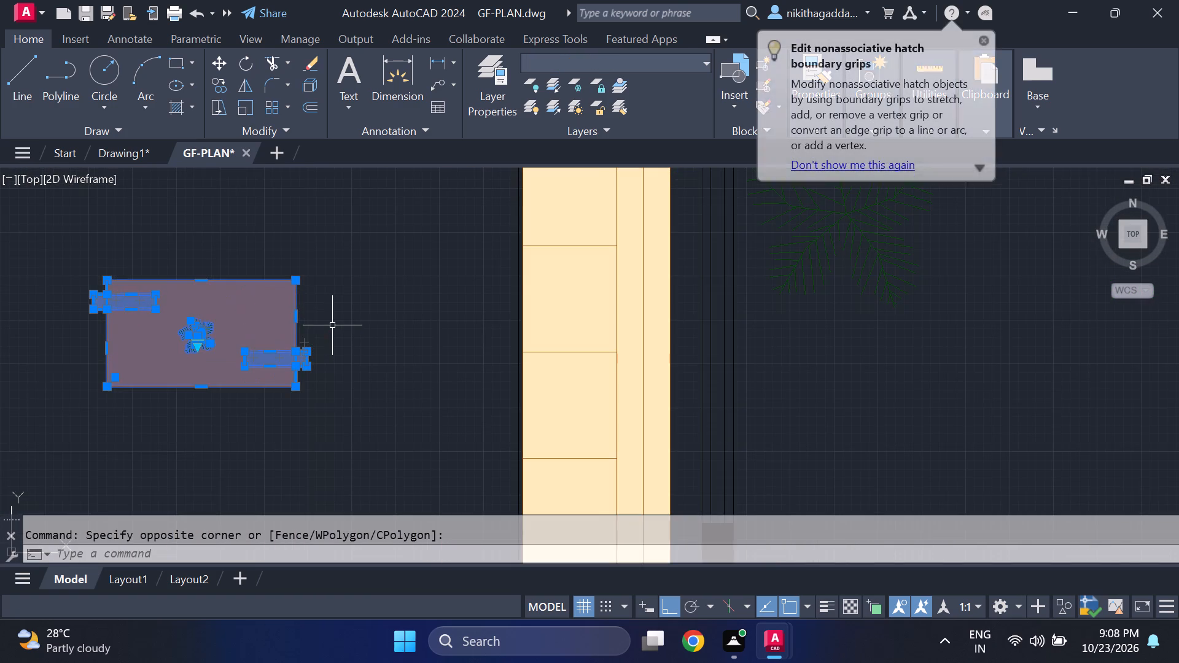
scroll(205, 325, up, 3)
scroll(208, 328, down, 4)
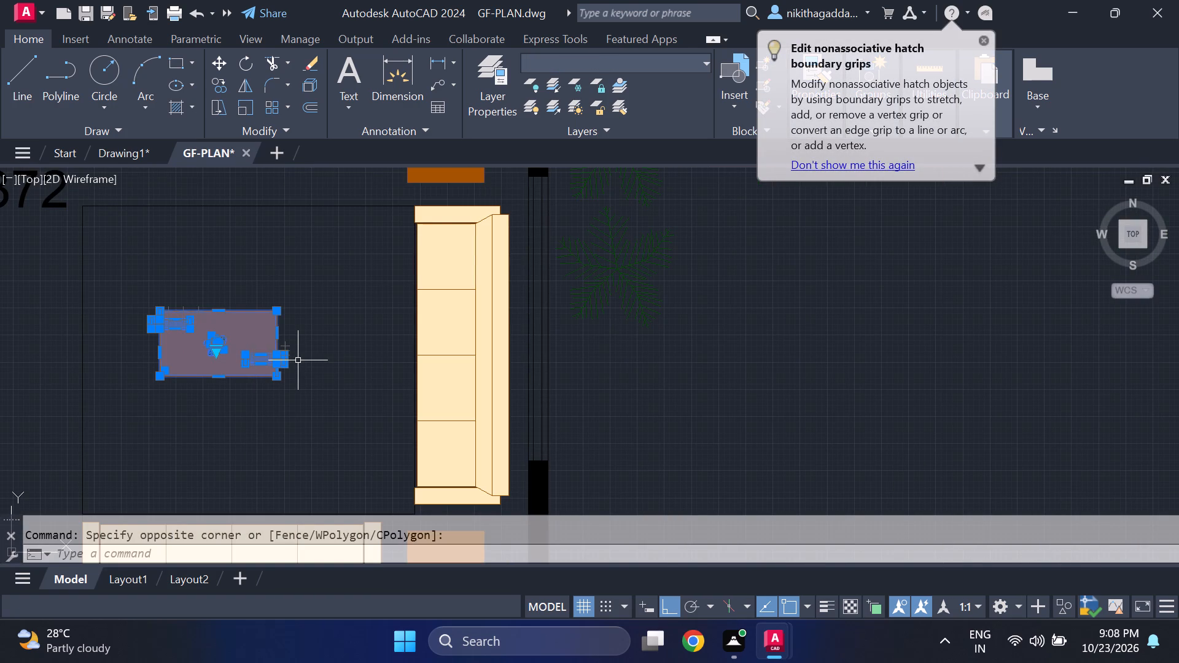
key(m)
key(Return)
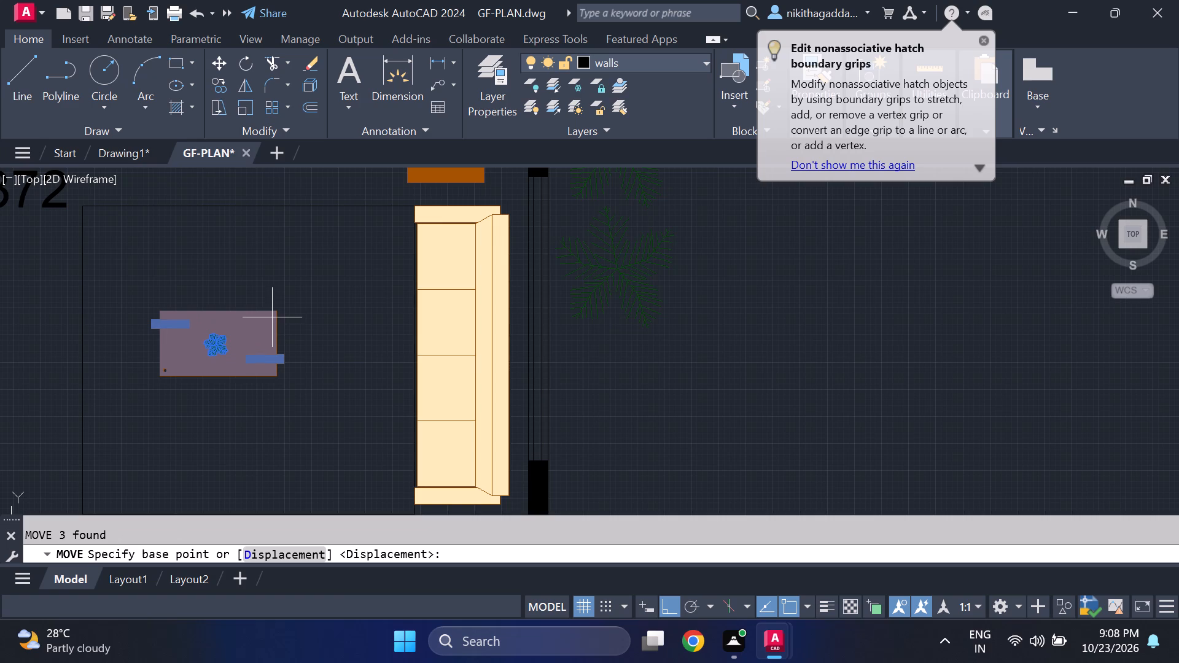
click(274, 313)
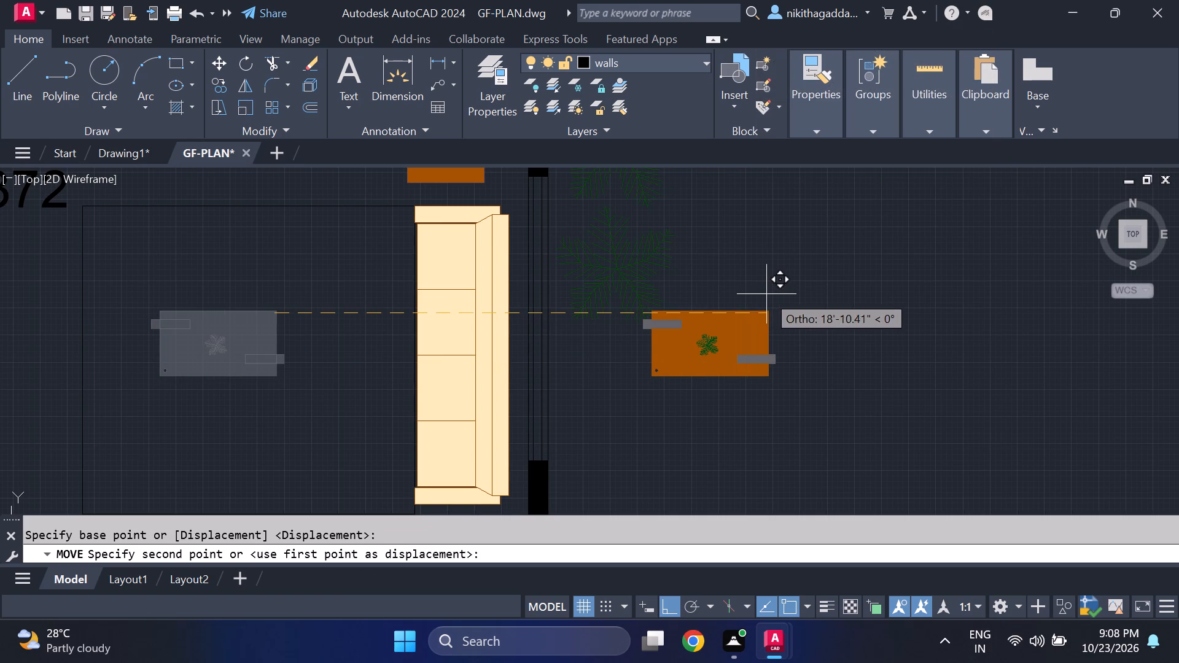
click(768, 294)
Hatch the emptied living room rug outline with colour 254,204,102.
scroll(709, 369, down, 2)
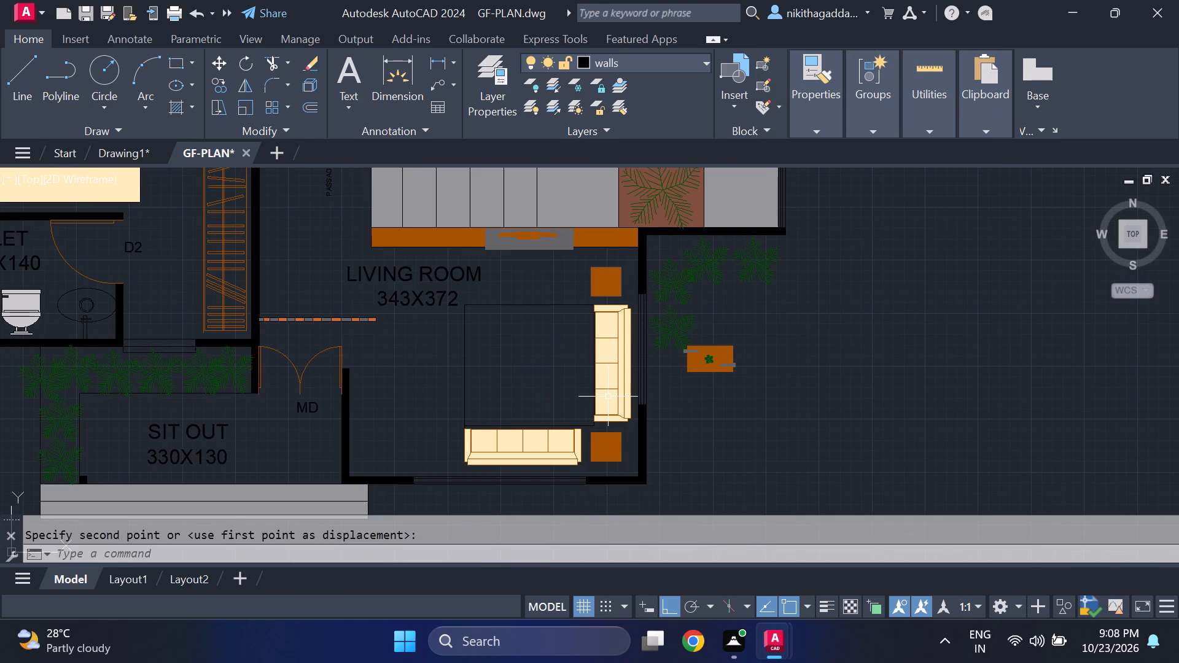
text(HATCH)
key(Return)
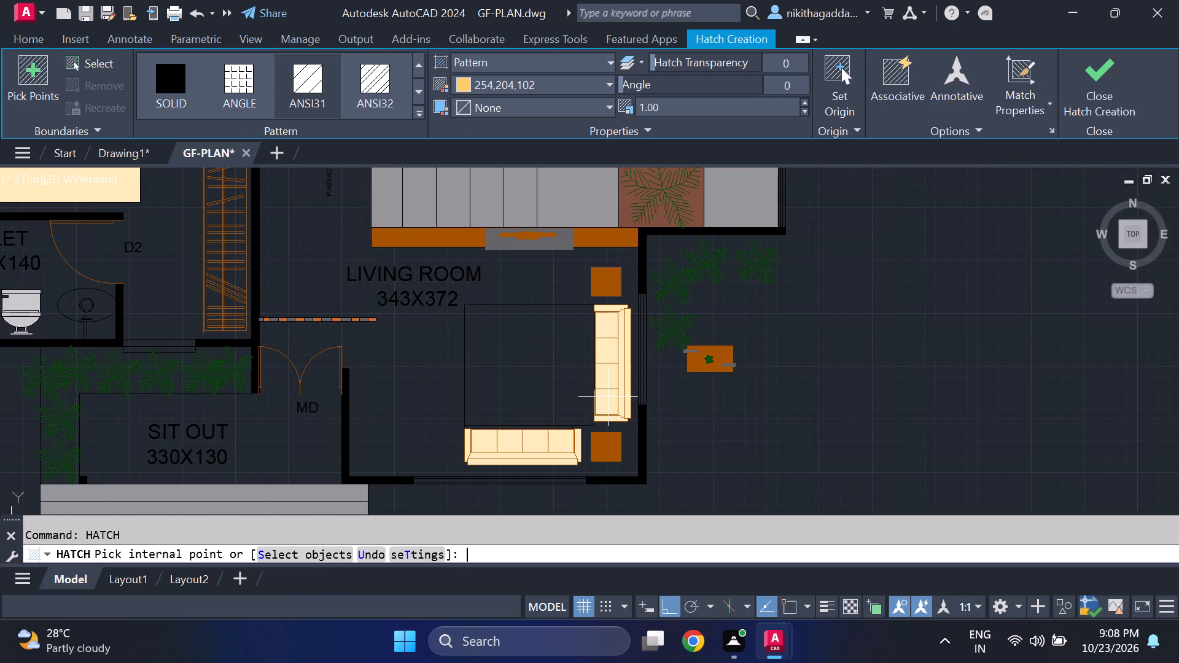
click(493, 365)
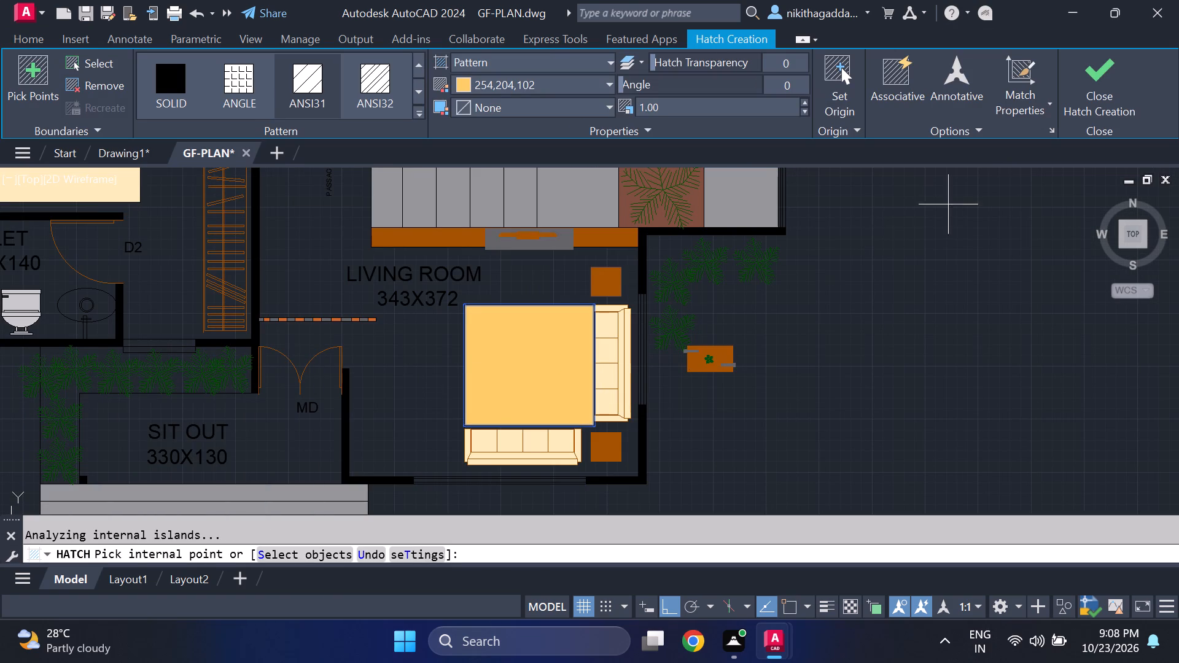
click(1123, 80)
Copy the coffee table with its plant from outside the window wall back onto the middle of the living room rug.
scroll(850, 306, up, 1)
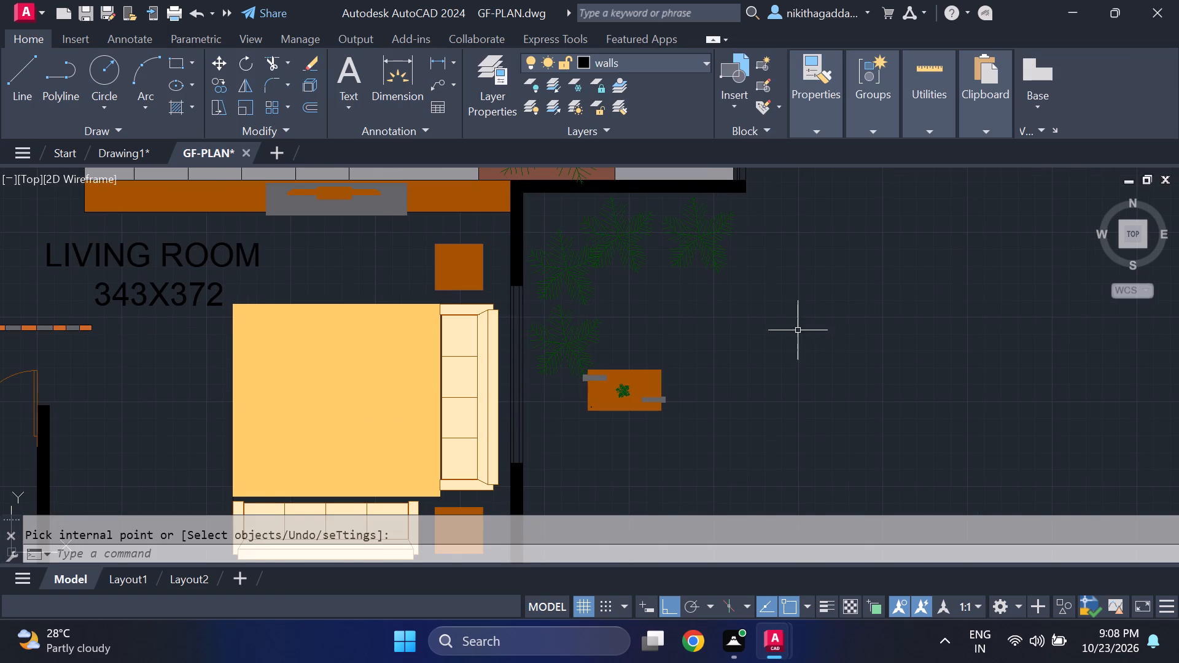
click(721, 359)
click(615, 416)
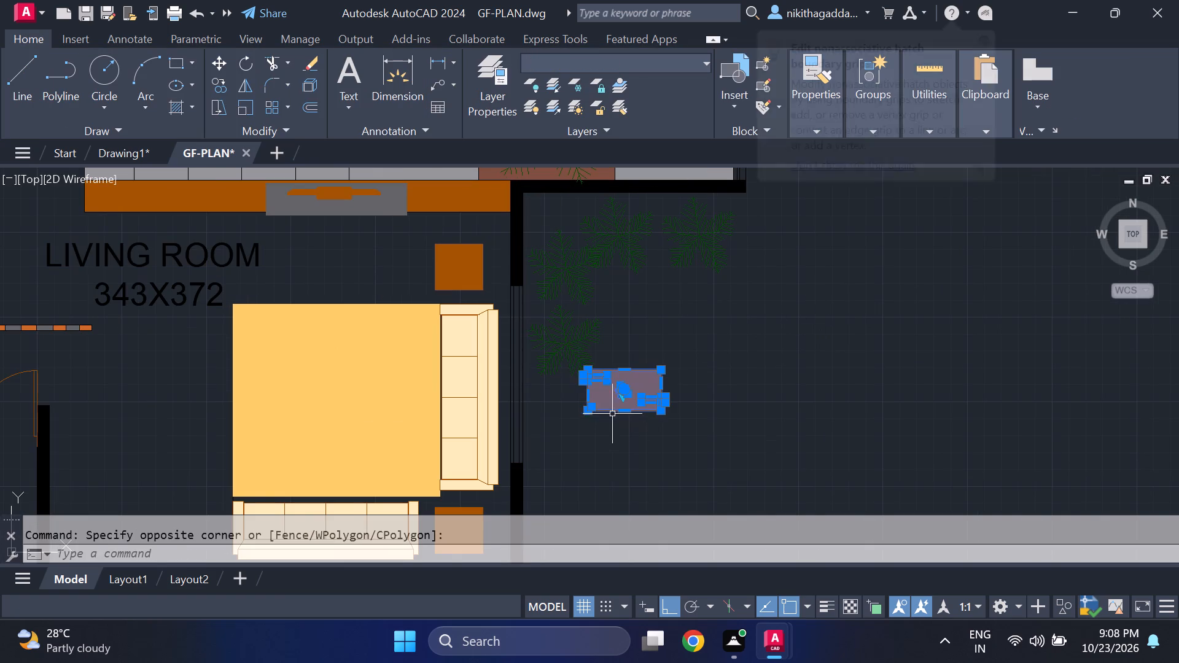
scroll(603, 389, up, 6)
scroll(652, 395, down, 5)
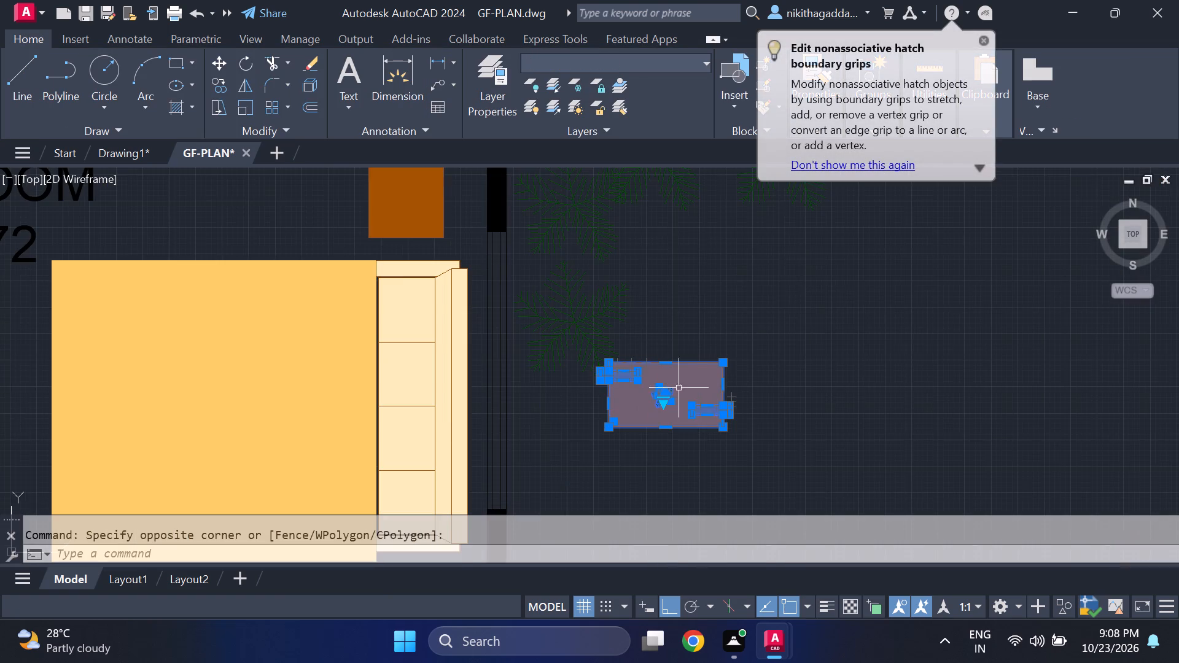
text(CO)
key(Return)
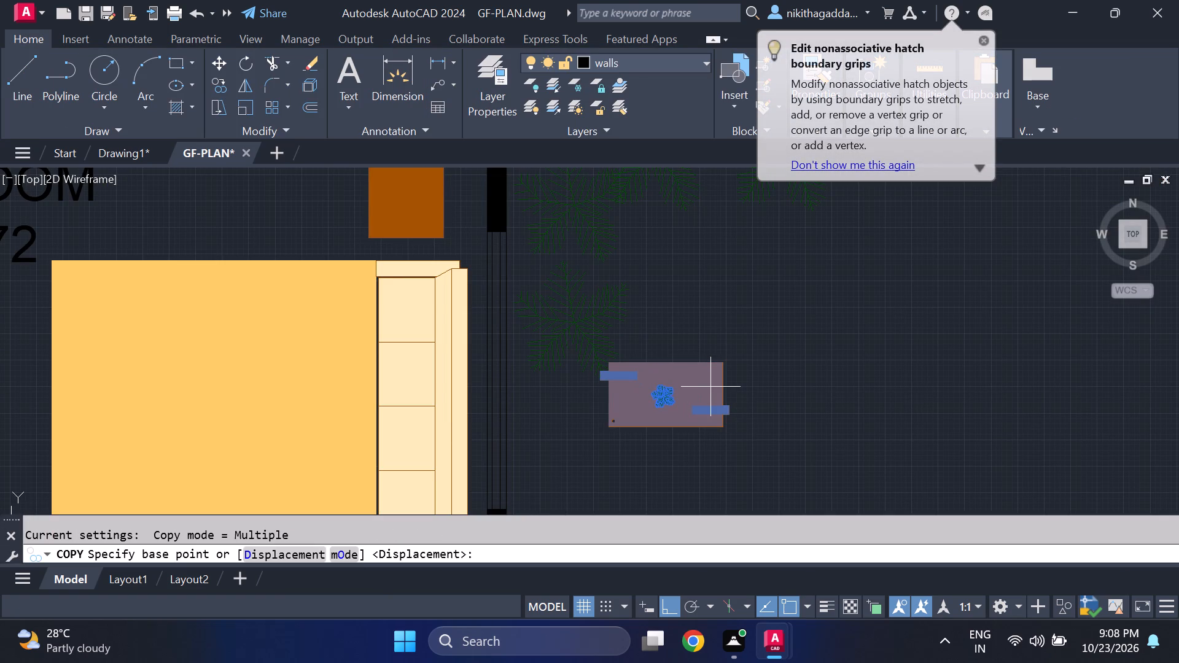
click(670, 399)
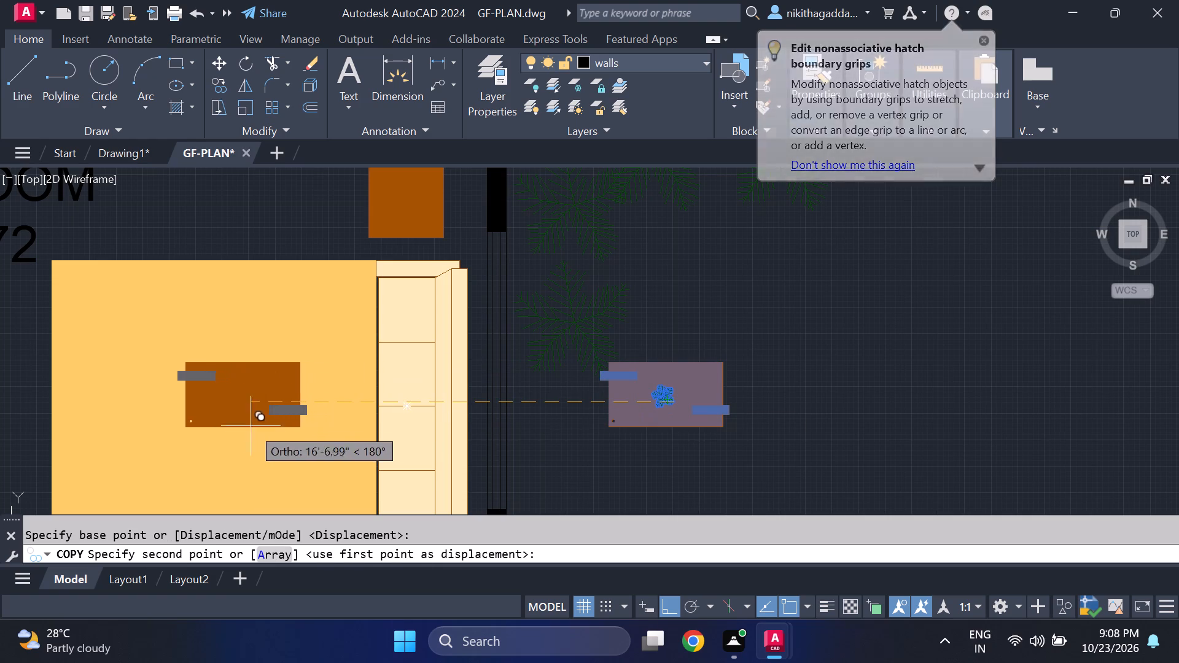
scroll(224, 416, down, 2)
click(222, 414)
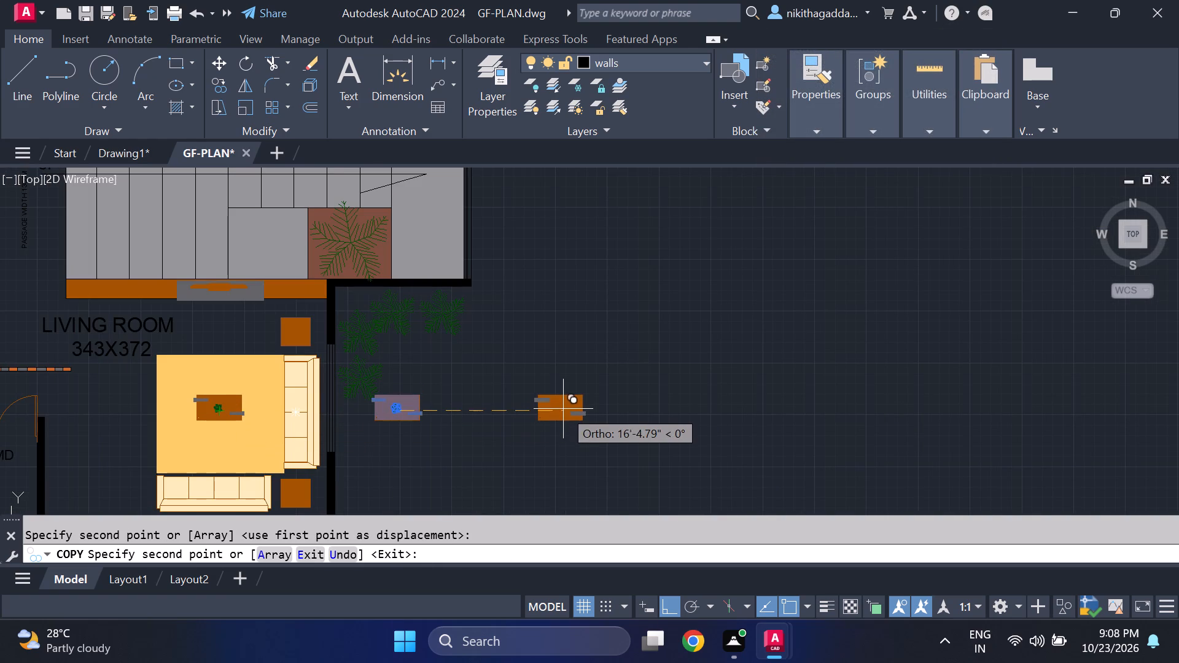
key(Escape)
Delete the original coffee table and plant left outside the window wall.
click(442, 380)
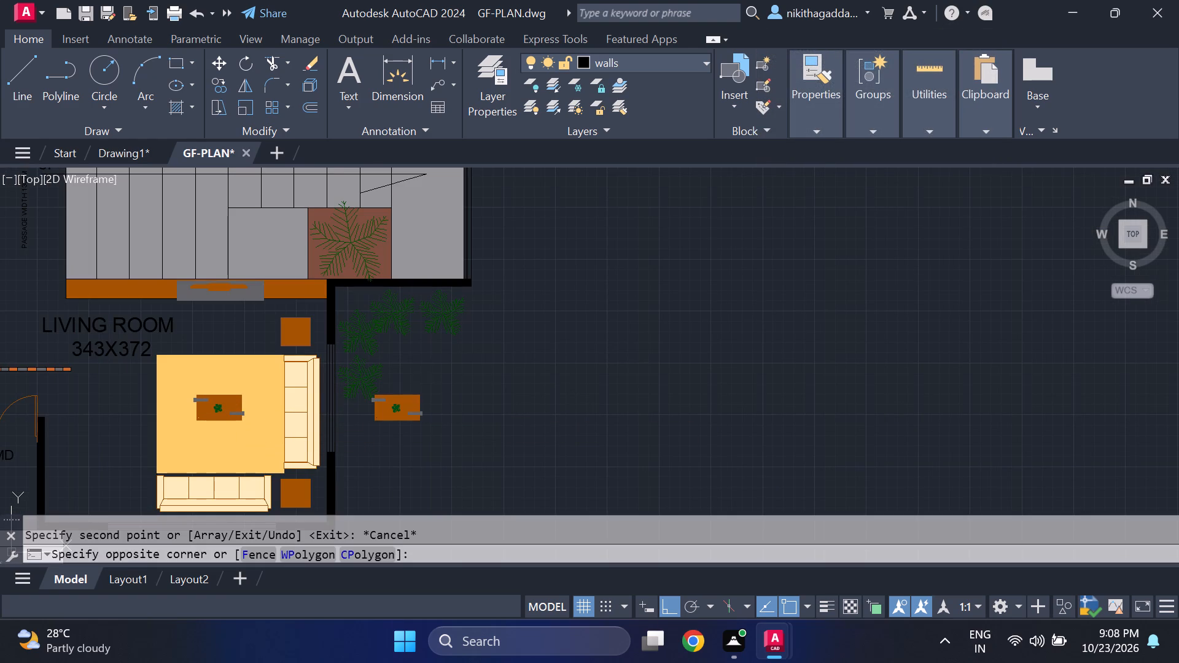
click(391, 430)
key(Delete)
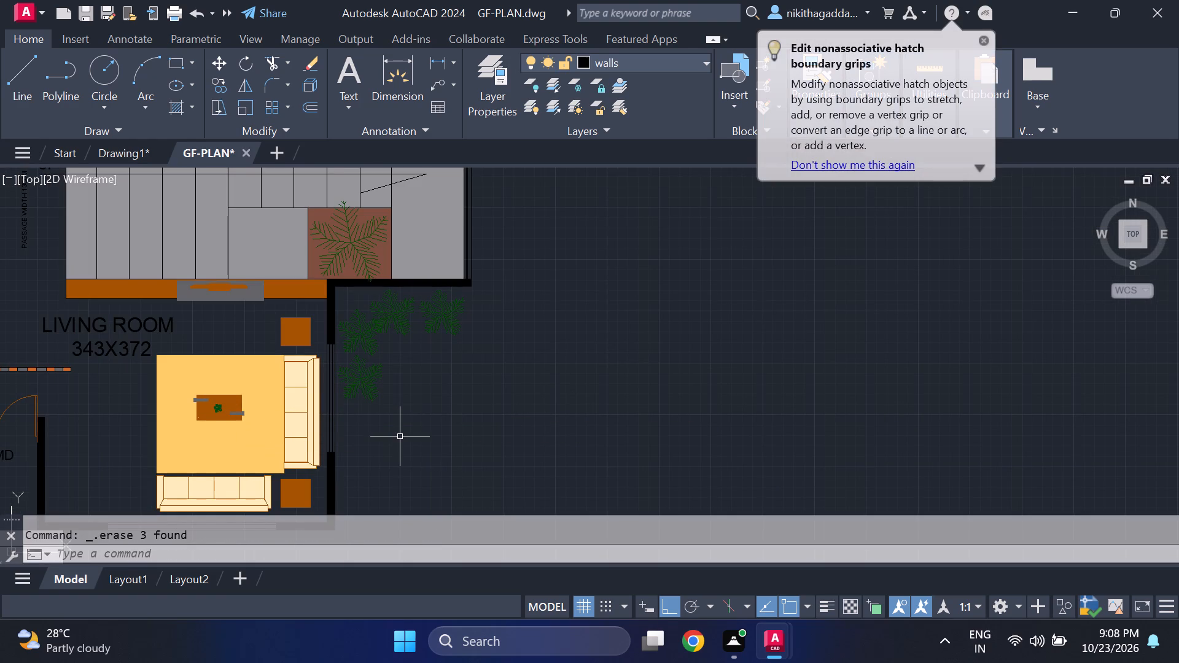
Copy the LIVING ROOM 343X372 label, with Ortho off, onto the rug's upper edge above the coffee table.
middle_drag(427, 384, 529, 375)
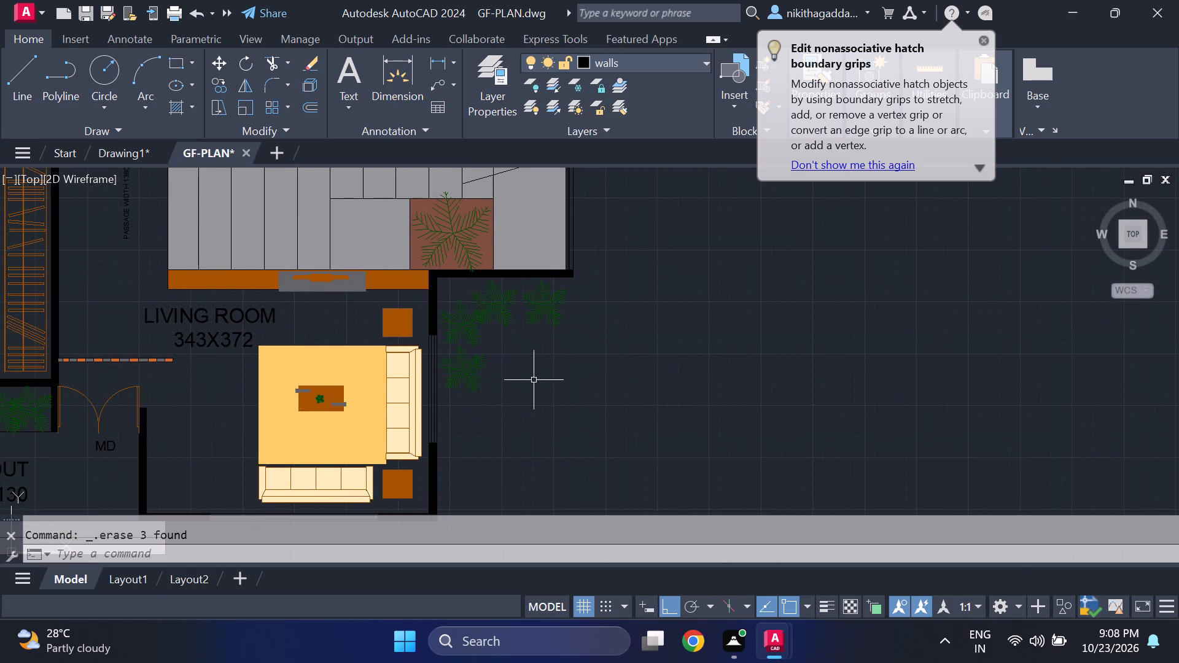
middle_drag(251, 330, 346, 352)
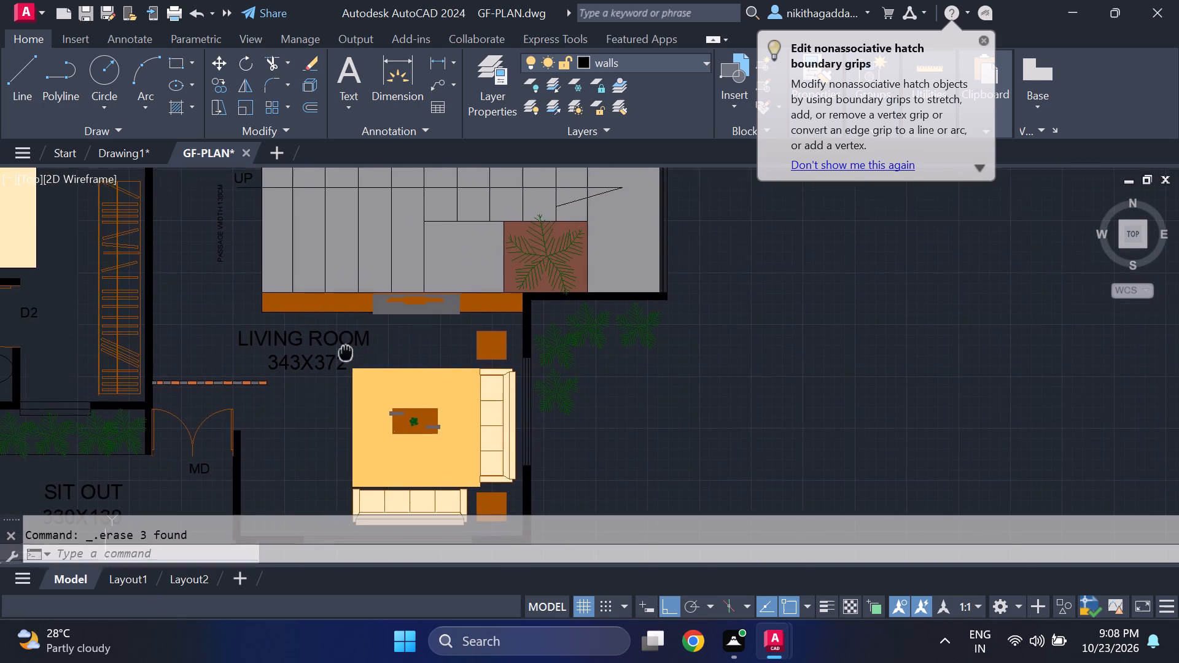
scroll(371, 336, down, 1)
scroll(364, 336, up, 2)
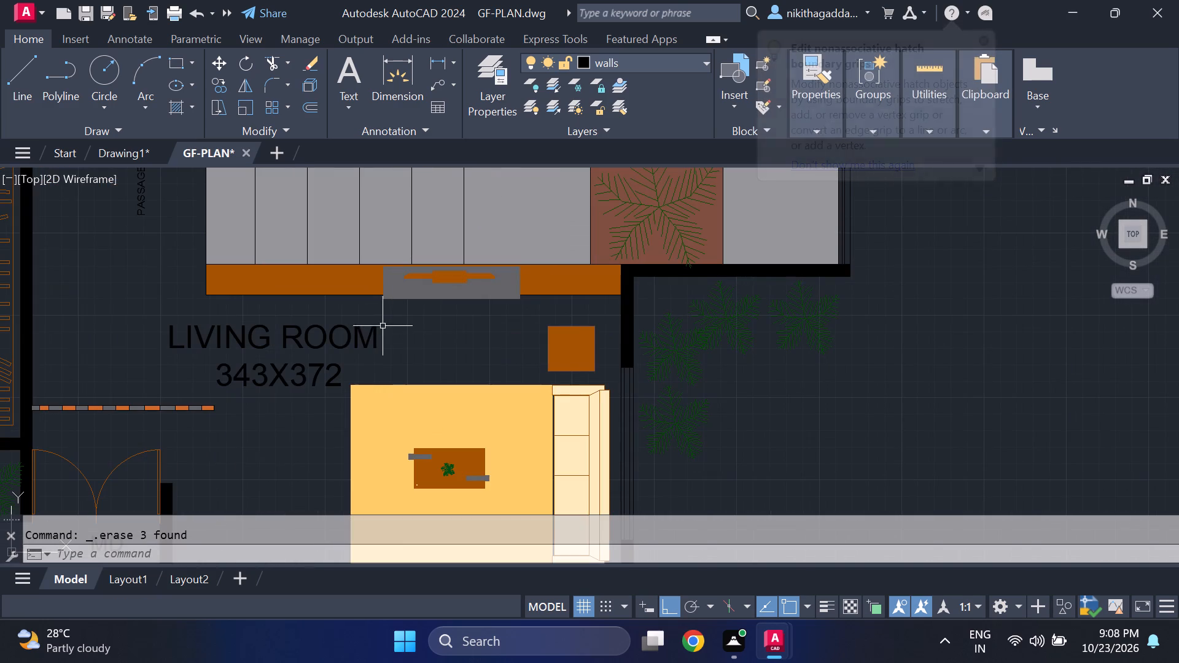
click(384, 324)
click(262, 366)
text(CO)
key(Return)
click(166, 349)
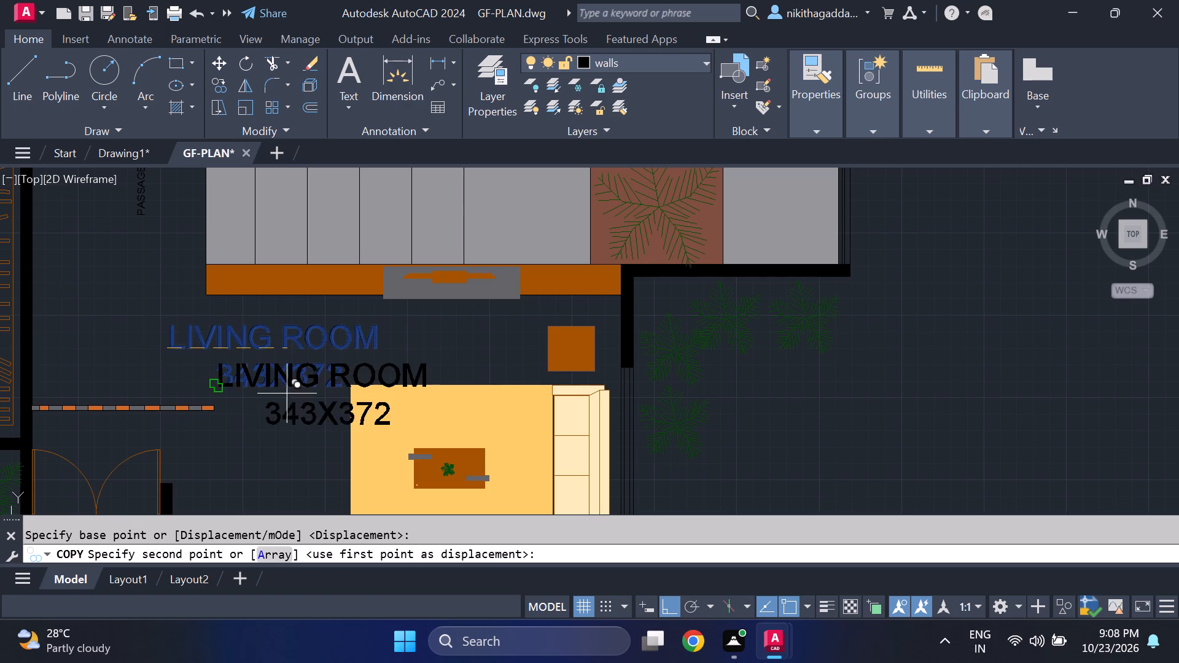
key(F8)
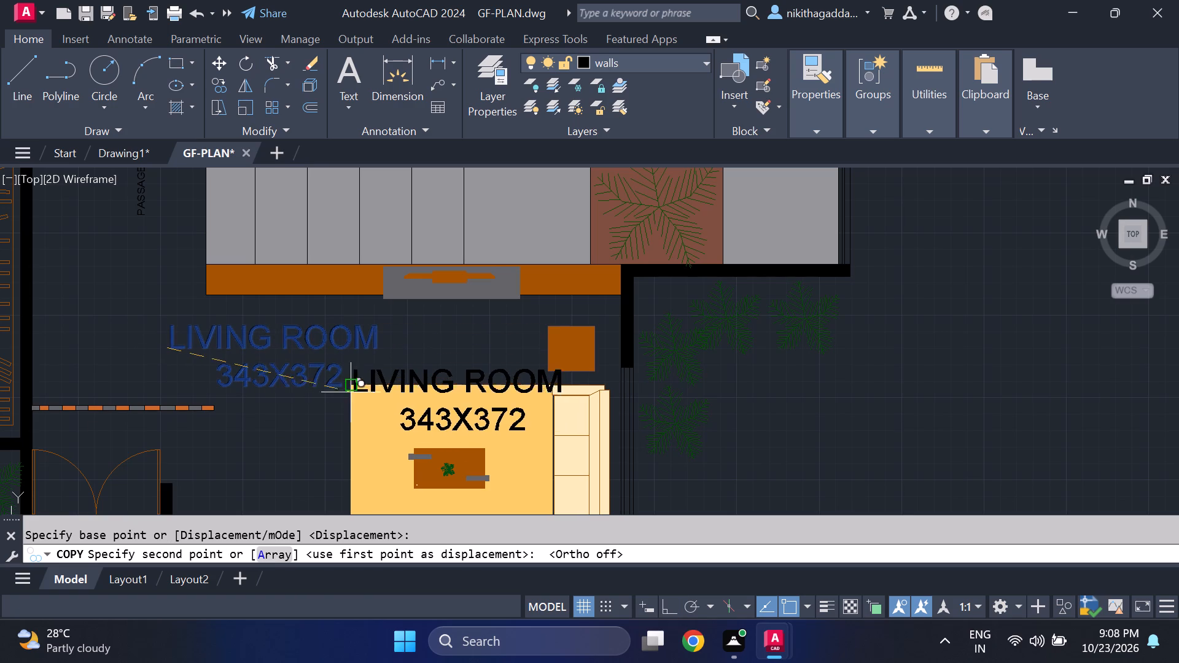
click(350, 390)
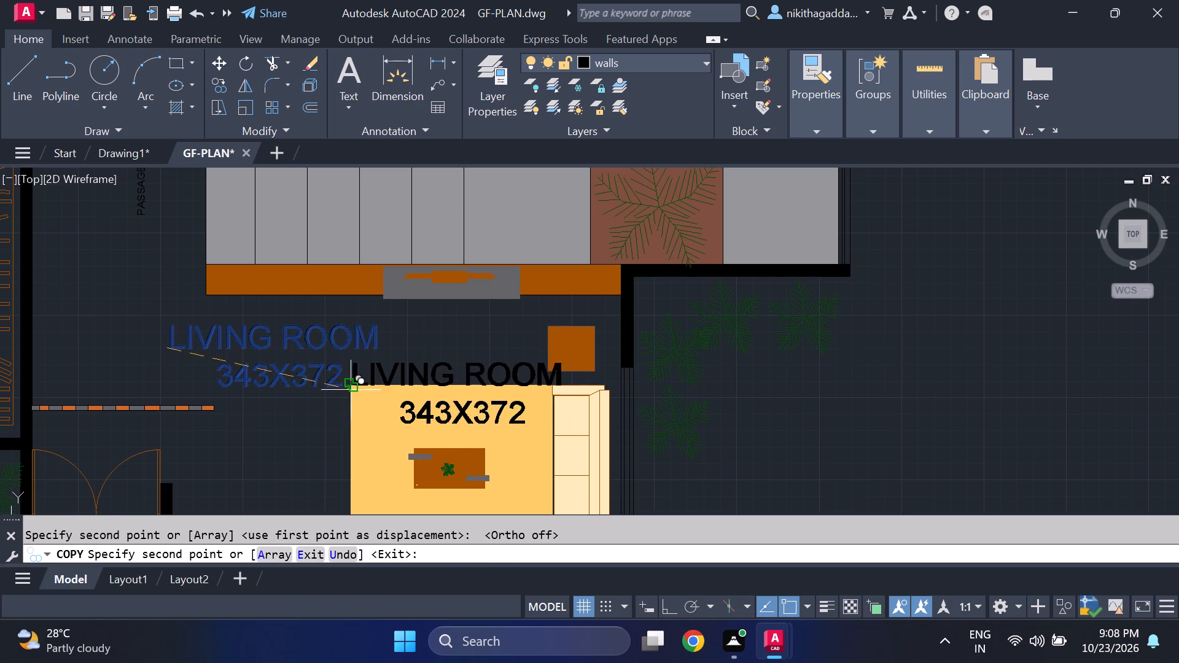
key(Escape)
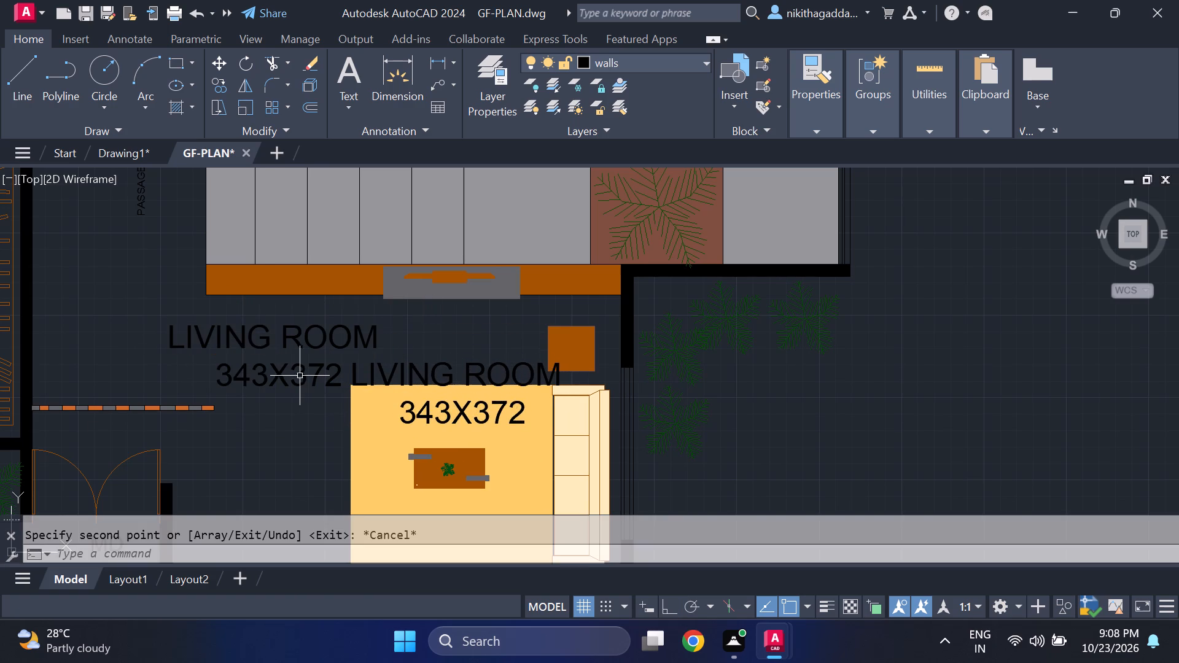
Delete the original LIVING ROOM 343X372 label left beside the living room rug.
click(316, 331)
click(263, 387)
key(Delete)
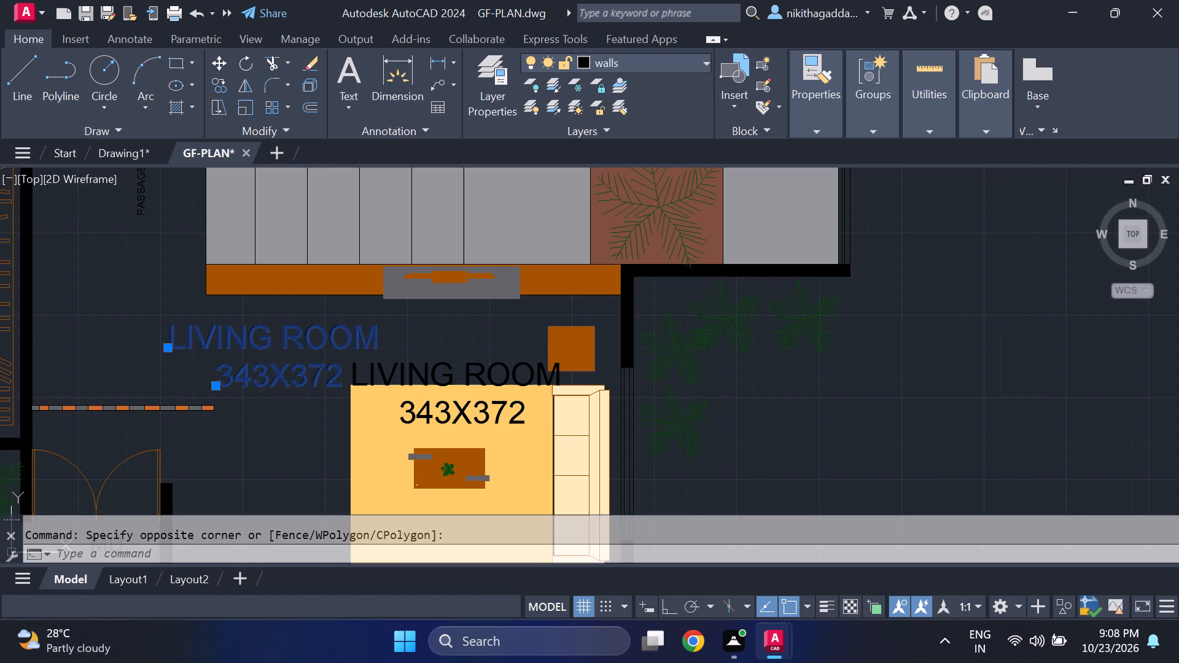
Examine the furniture, rugs and room labels across the whole ground floor plan in model space and on Layout1.
scroll(380, 443, down, 3)
scroll(406, 462, up, 1)
middle_drag(406, 462, 561, 416)
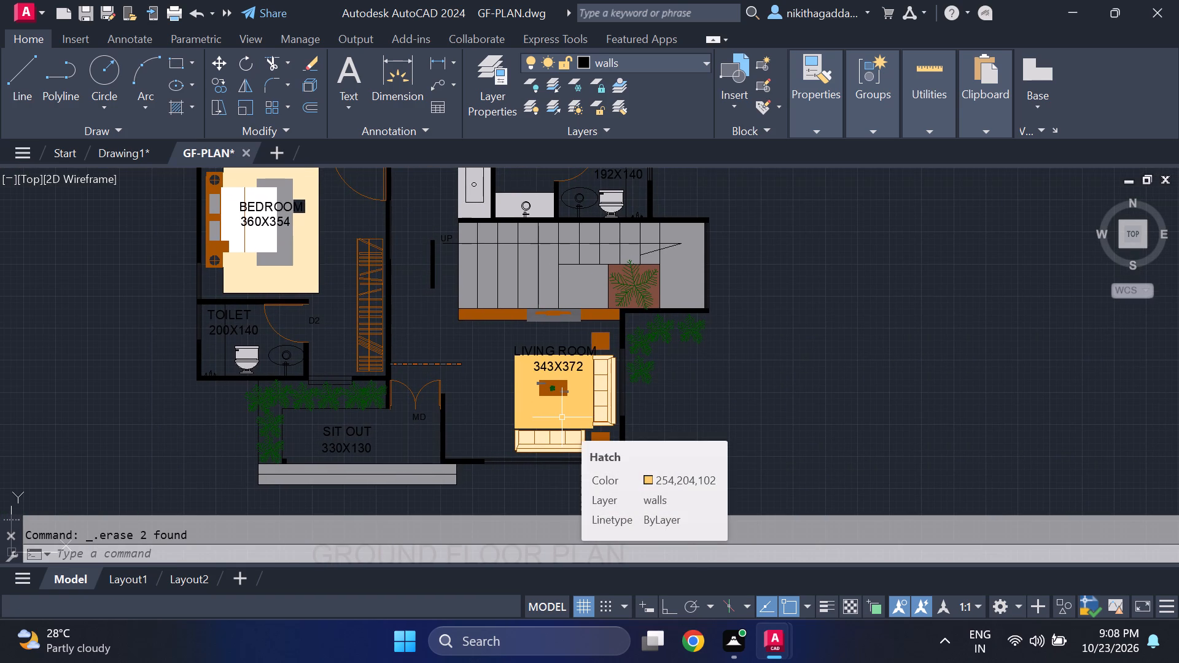
middle_drag(492, 385, 526, 489)
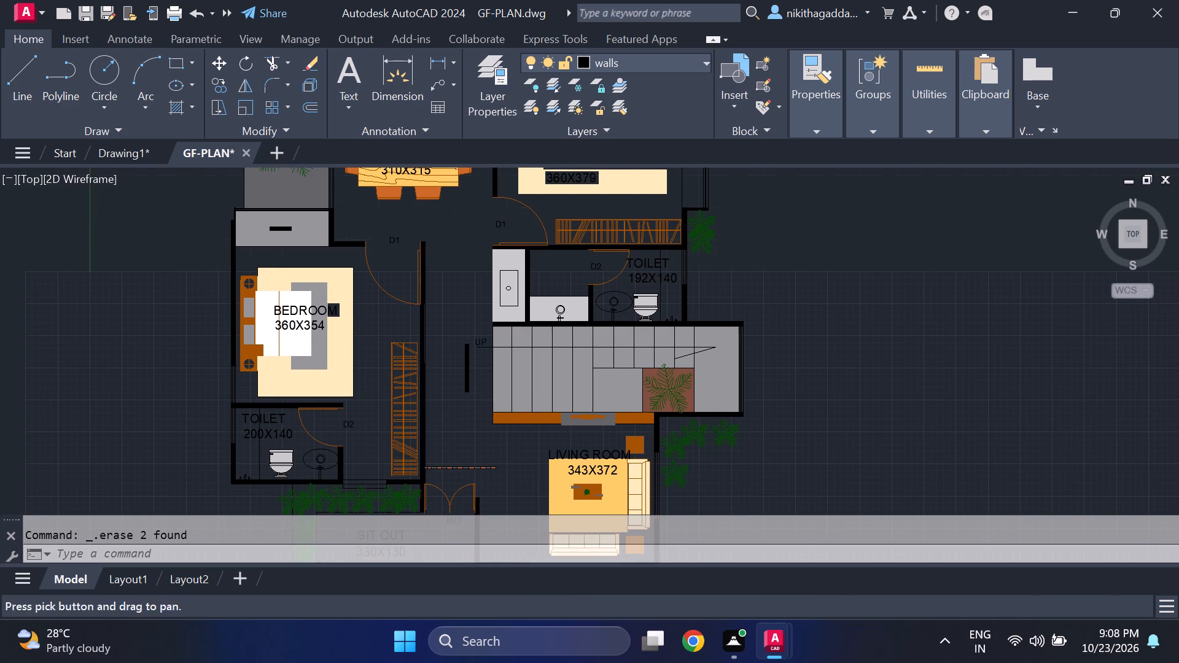
scroll(513, 423, down, 1)
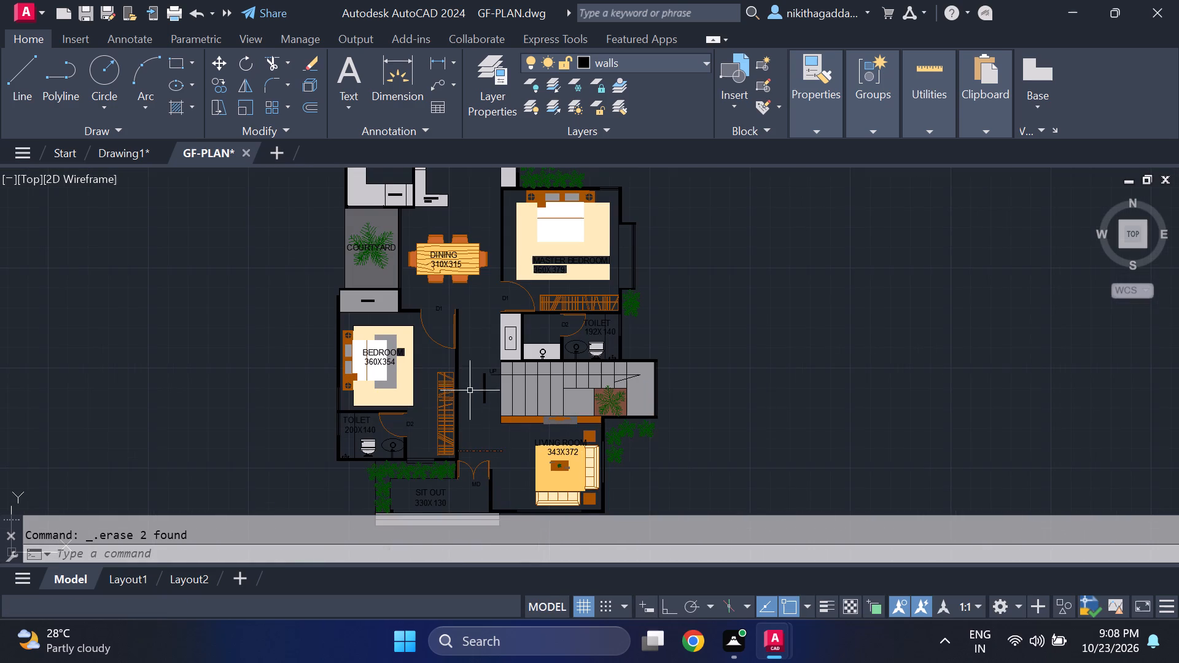
middle_drag(481, 379, 510, 419)
middle_drag(513, 419, 532, 456)
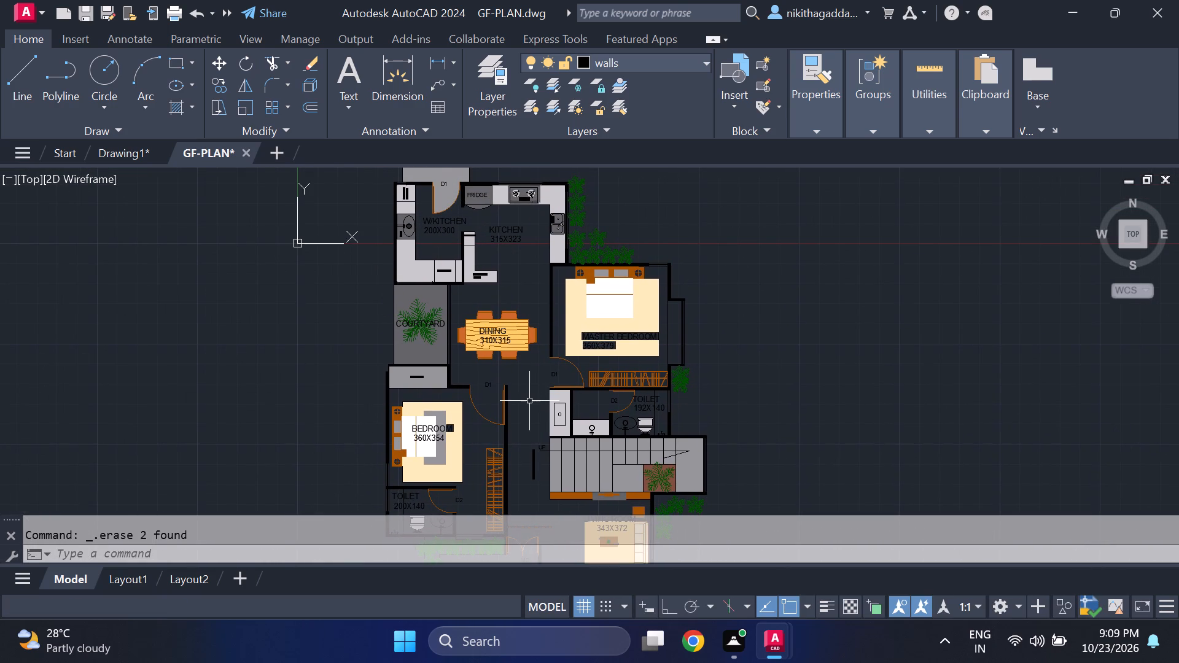
middle_drag(519, 417, 518, 428)
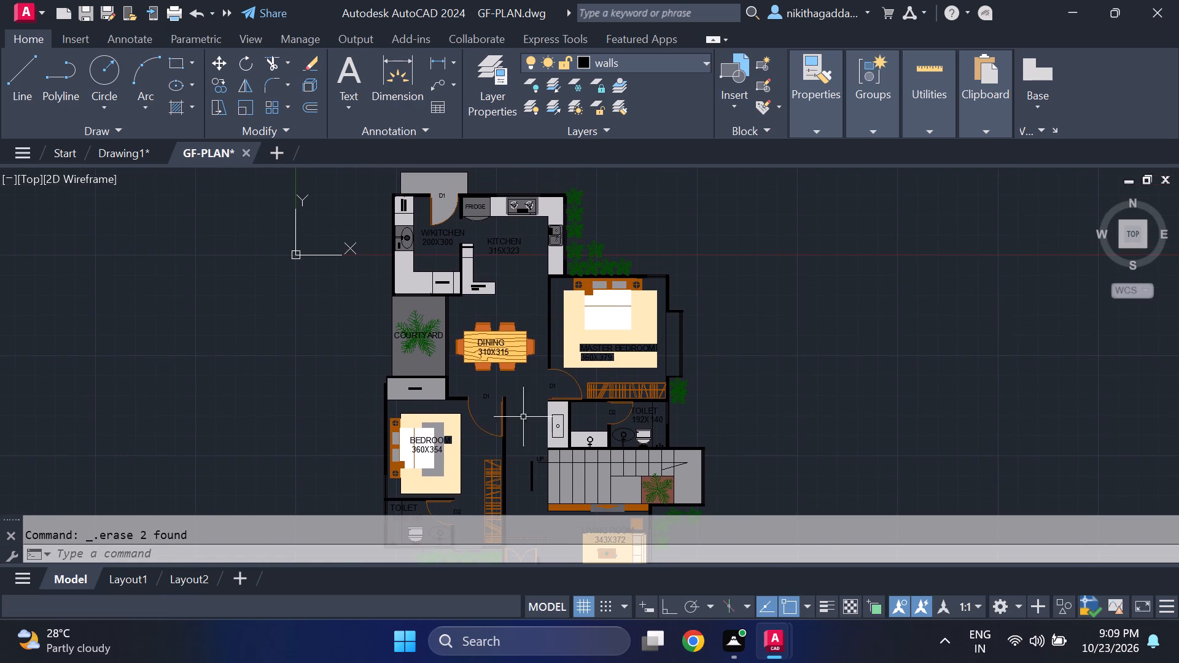
scroll(640, 324, up, 2)
middle_click(628, 333)
scroll(629, 339, down, 2)
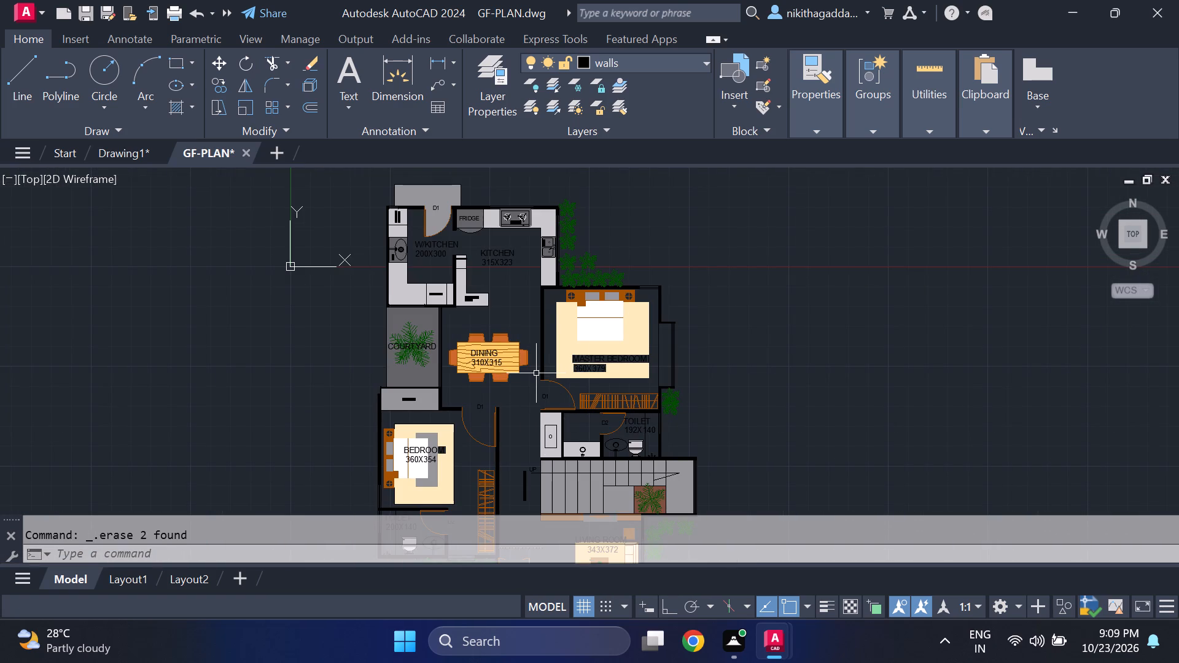
middle_drag(508, 424, 529, 382)
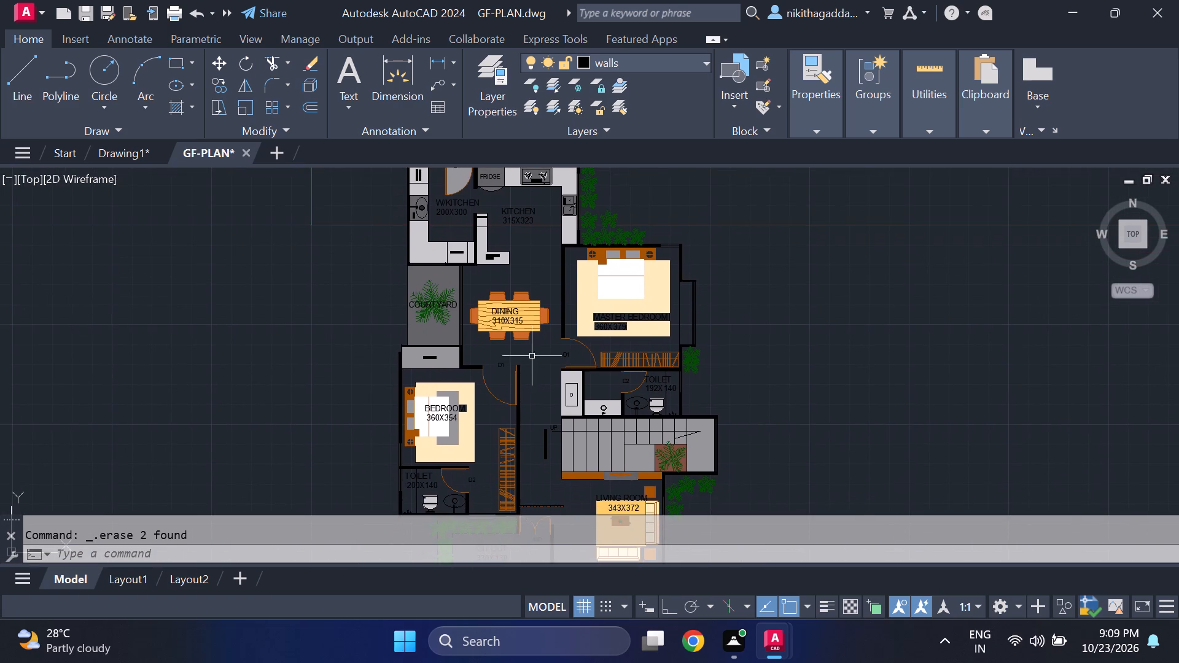
scroll(529, 359, down, 2)
scroll(519, 346, up, 2)
middle_click(527, 381)
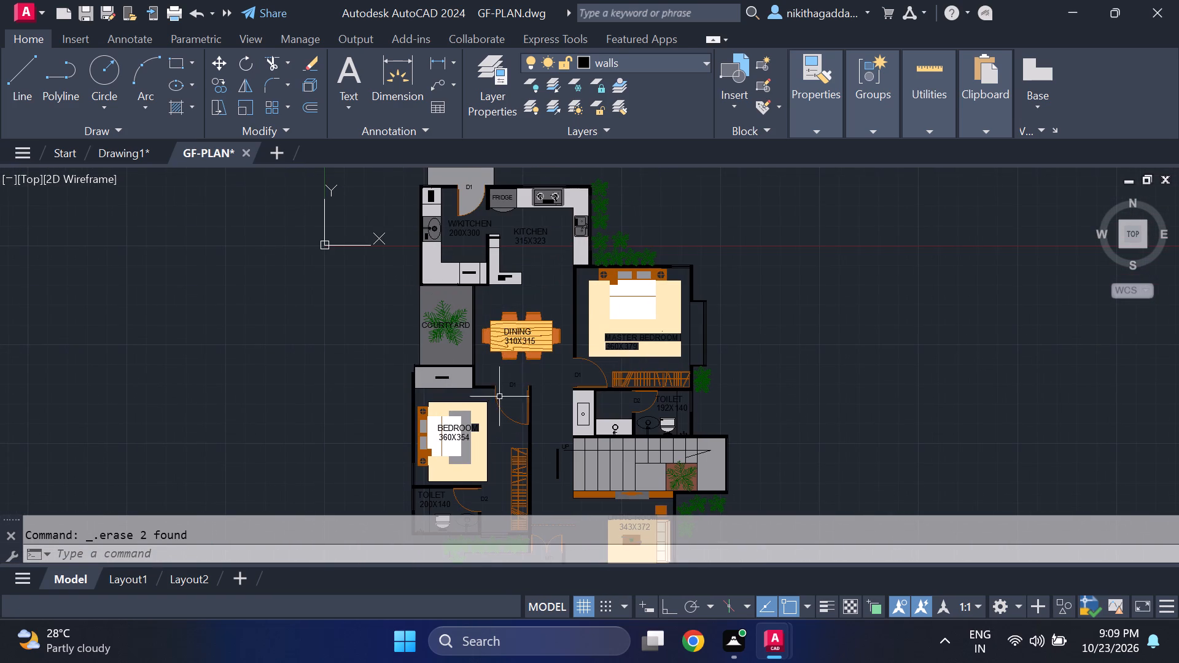
click(110, 576)
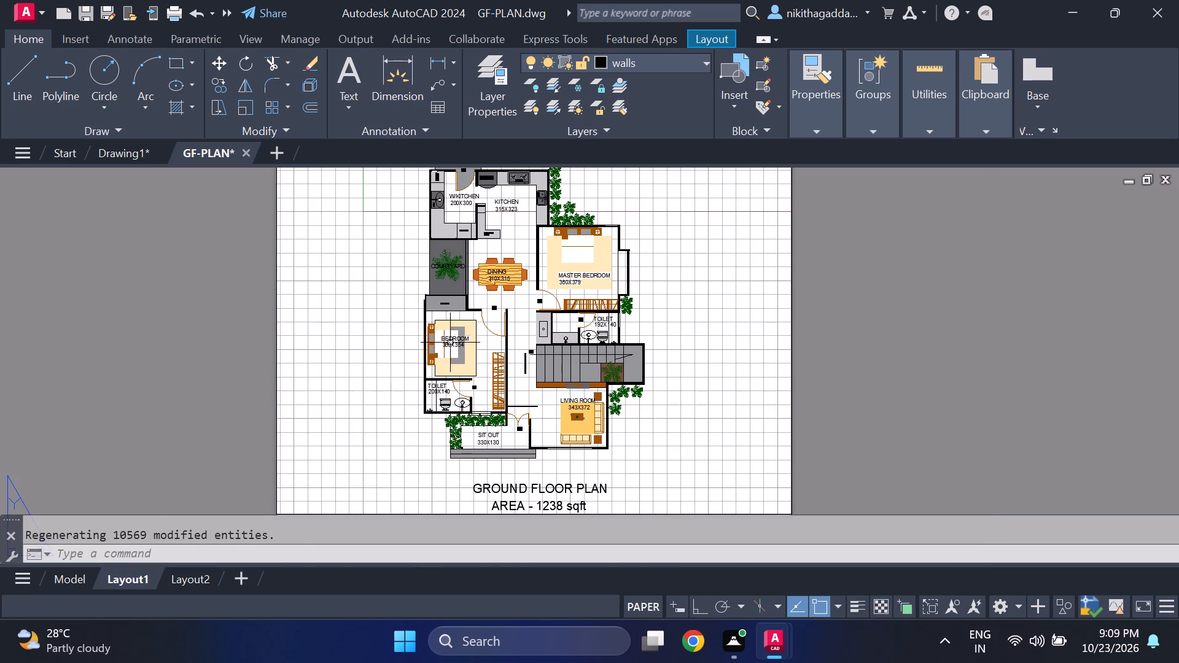
scroll(451, 343, up, 1)
middle_click(454, 354)
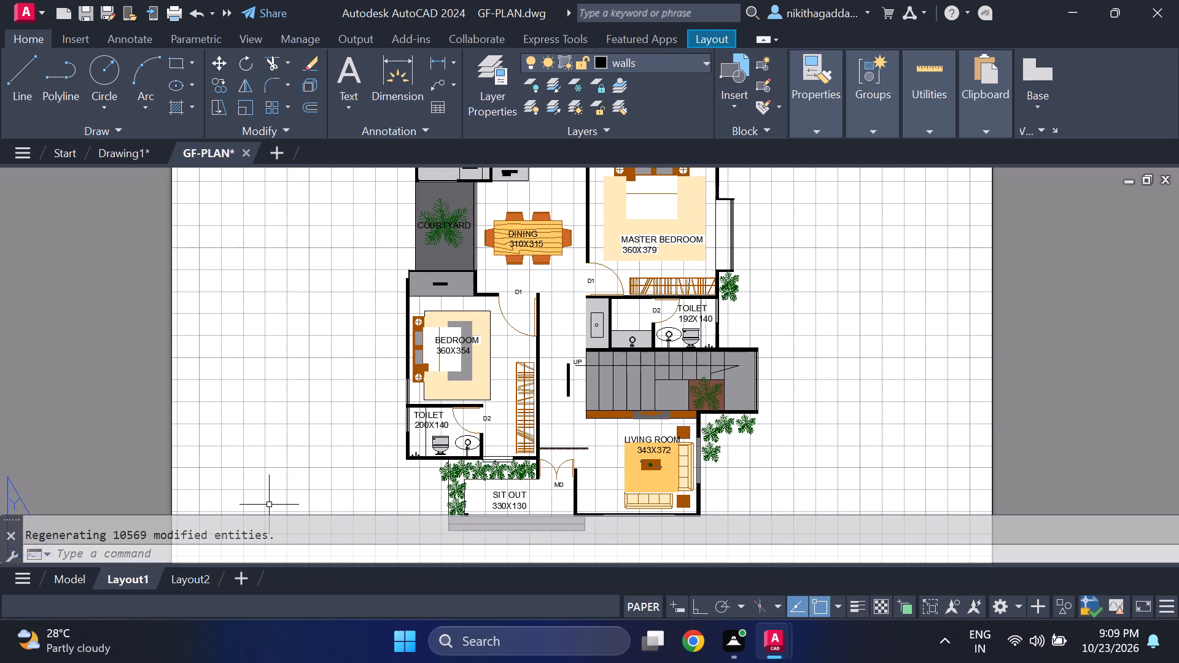
Preview the single-sheet plot of Layout1, inspect the rugs and room labels, and close the plot setup without plotting.
right_click(126, 584)
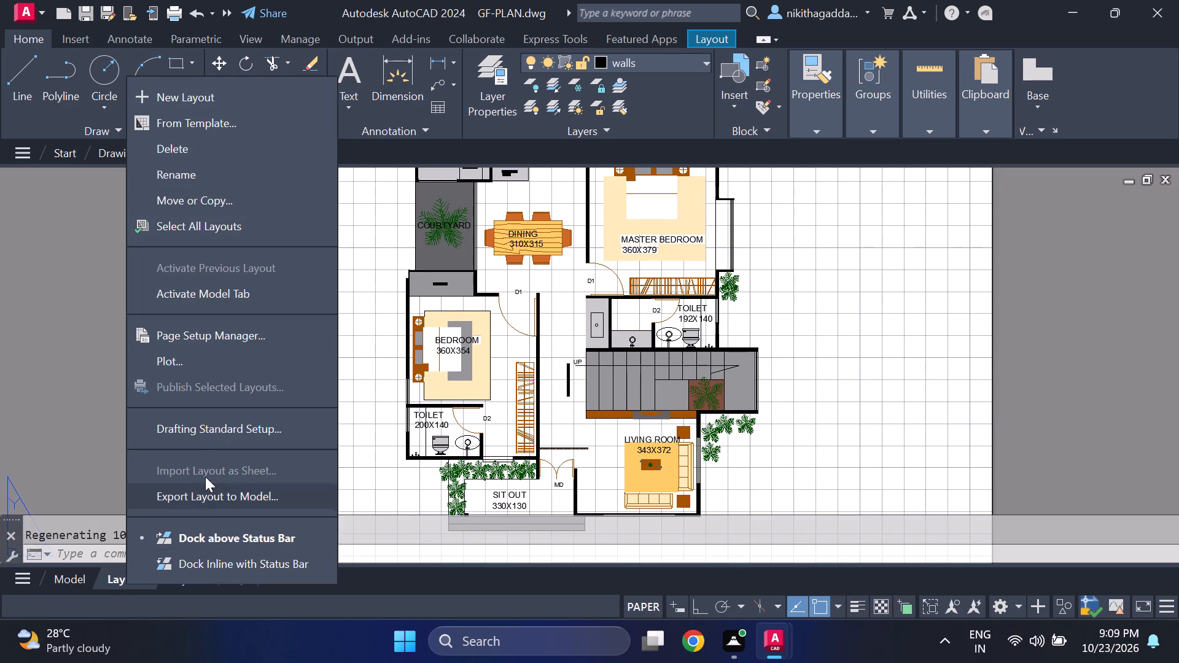
click(192, 359)
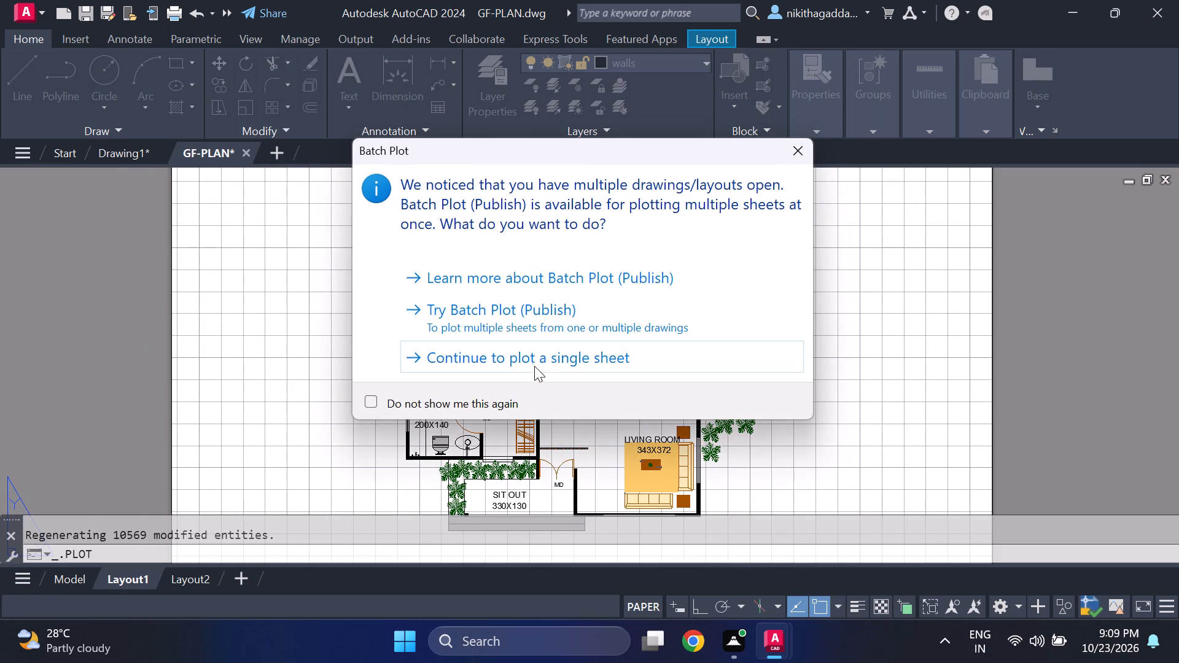
click(534, 363)
click(295, 530)
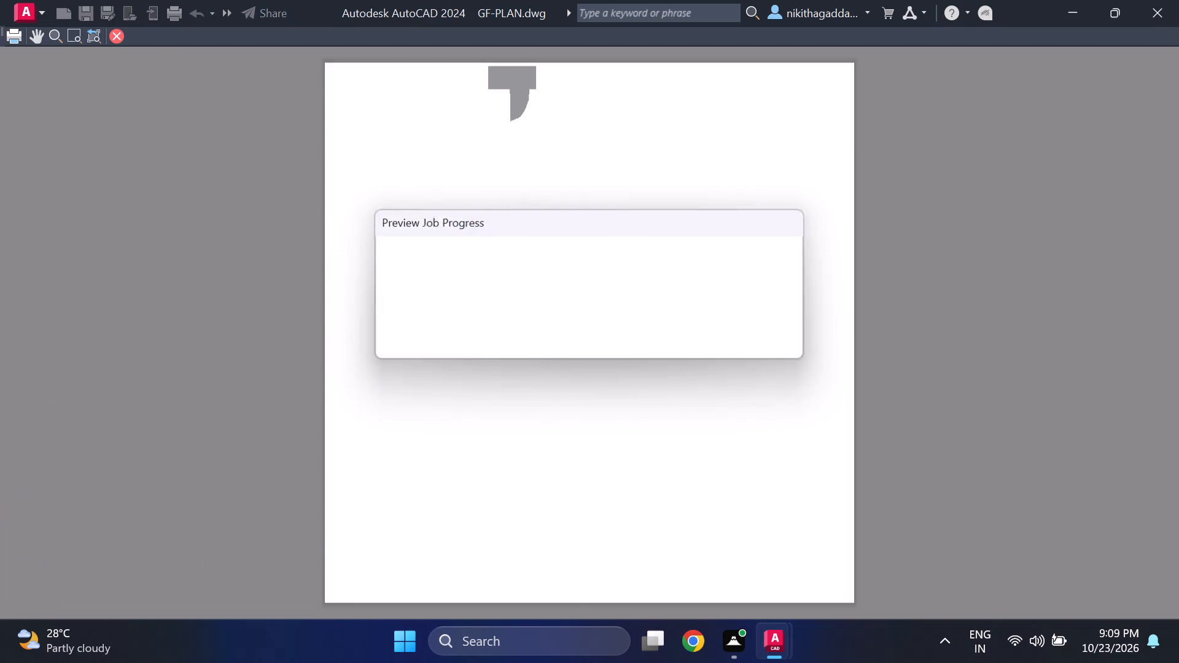
scroll(491, 381, up, 1)
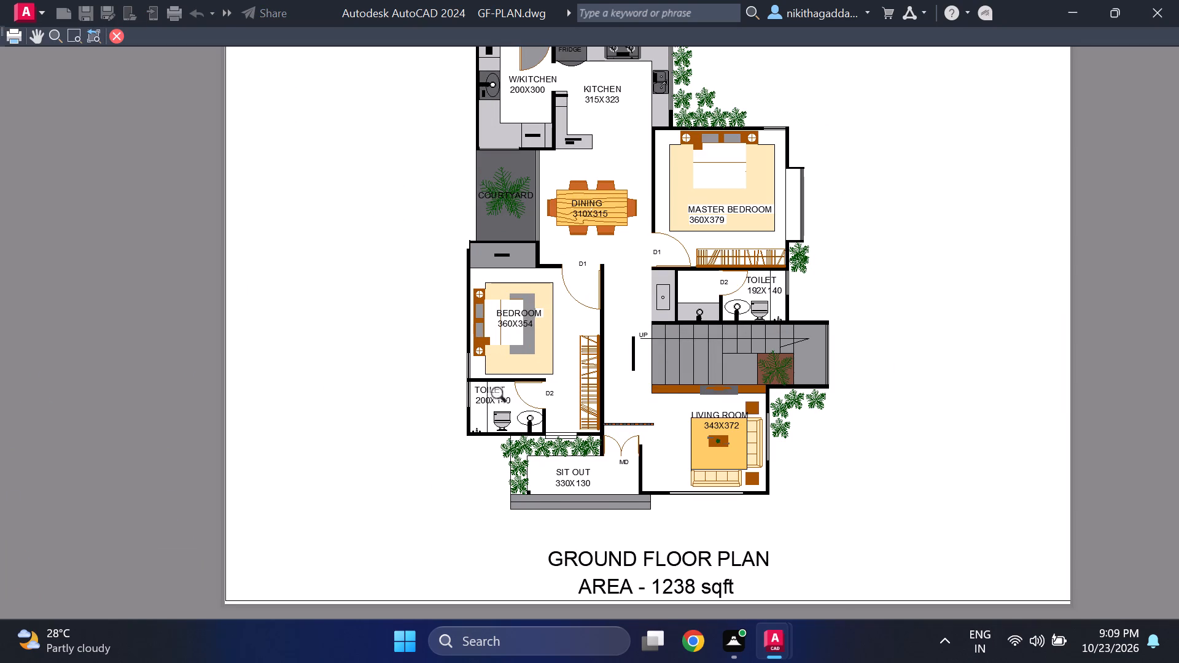
scroll(530, 398, down, 1)
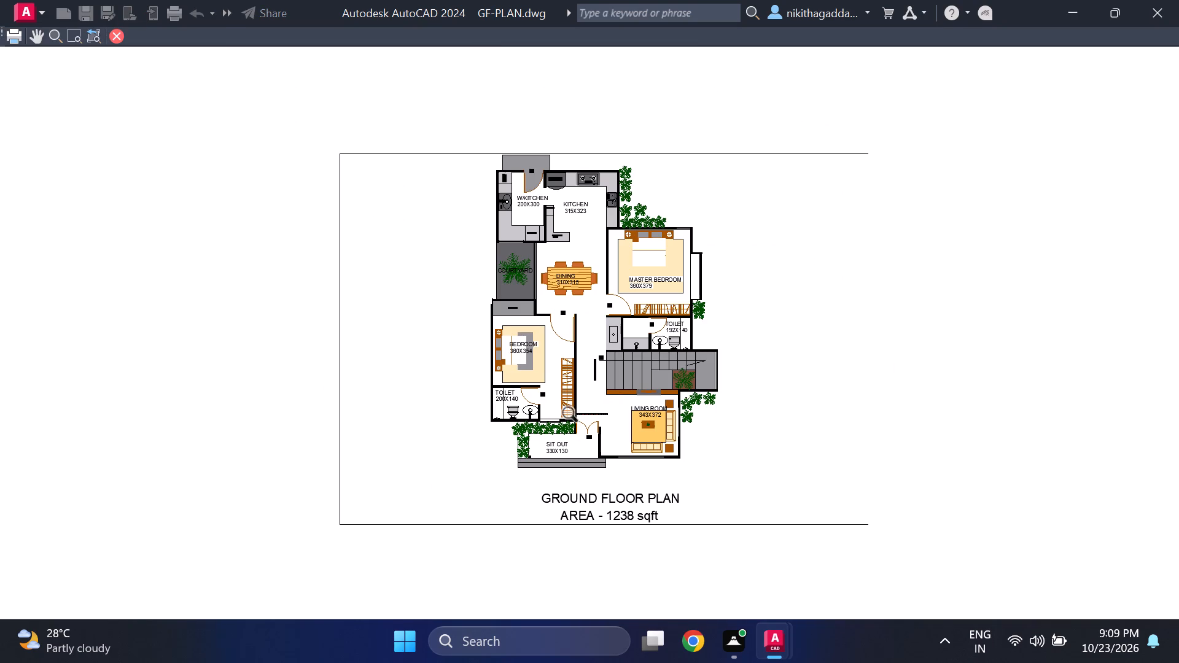
scroll(628, 404, up, 1)
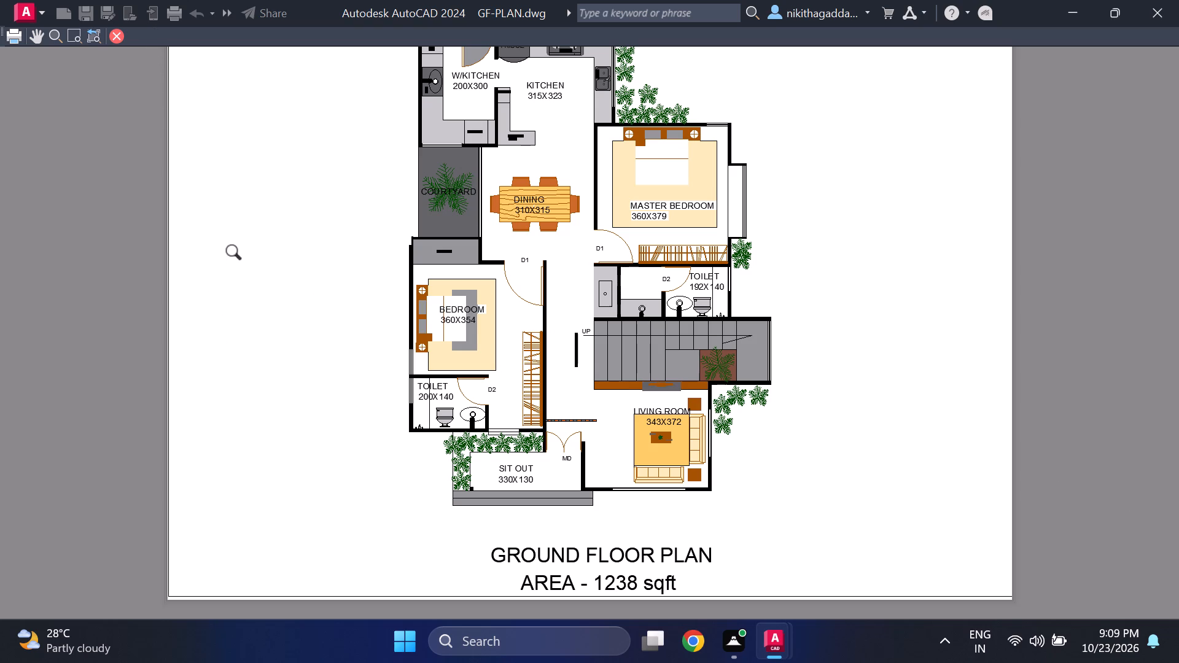
drag(288, 141, 224, 98)
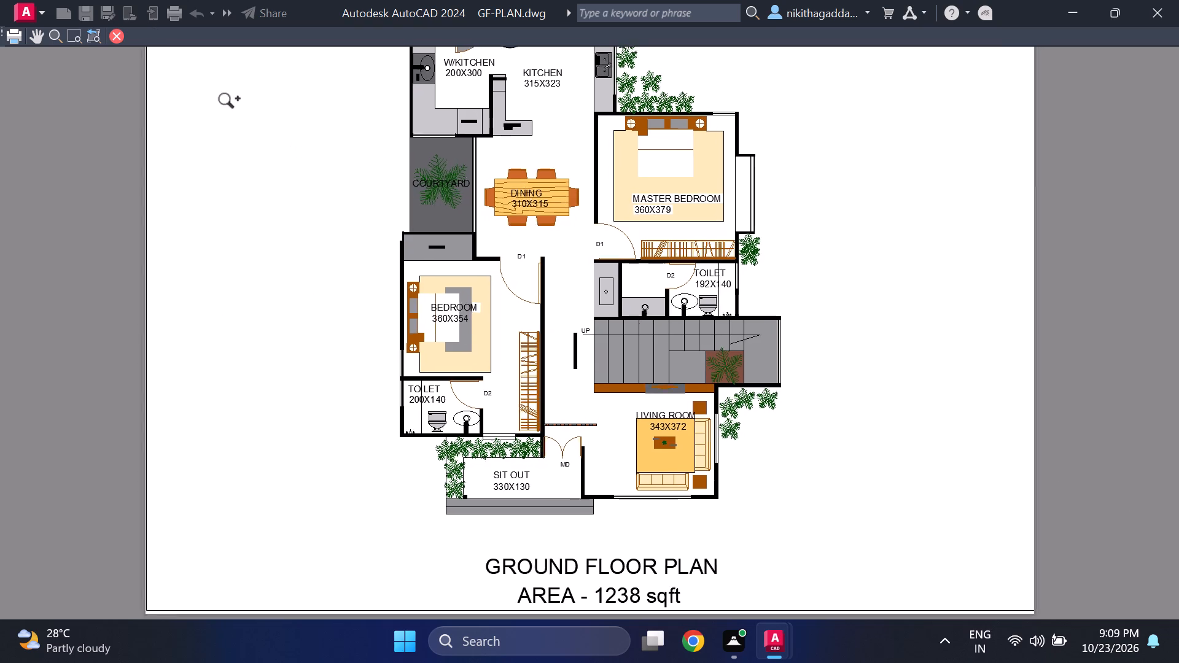
drag(224, 98, 214, 126)
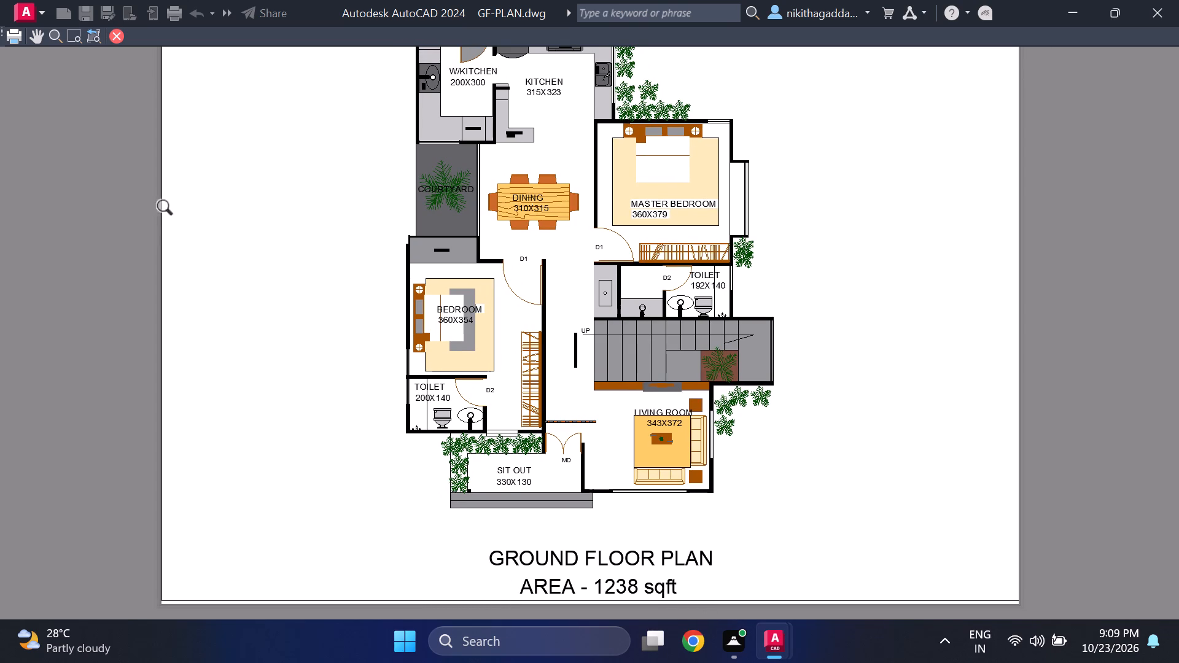
click(114, 33)
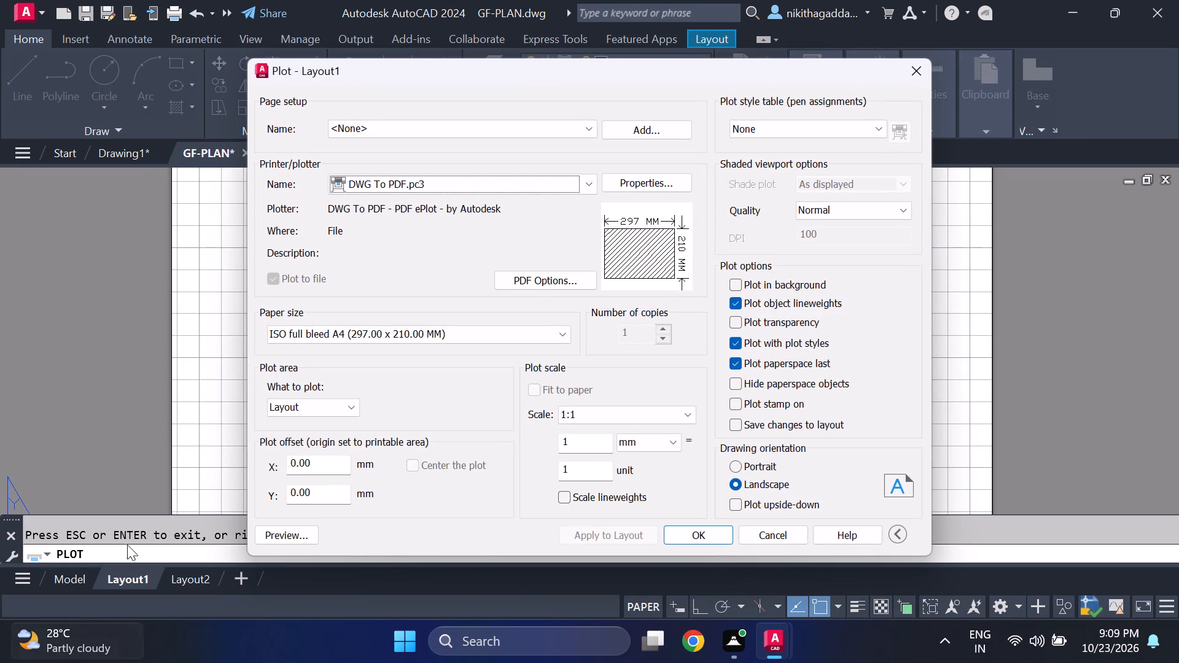
click(923, 79)
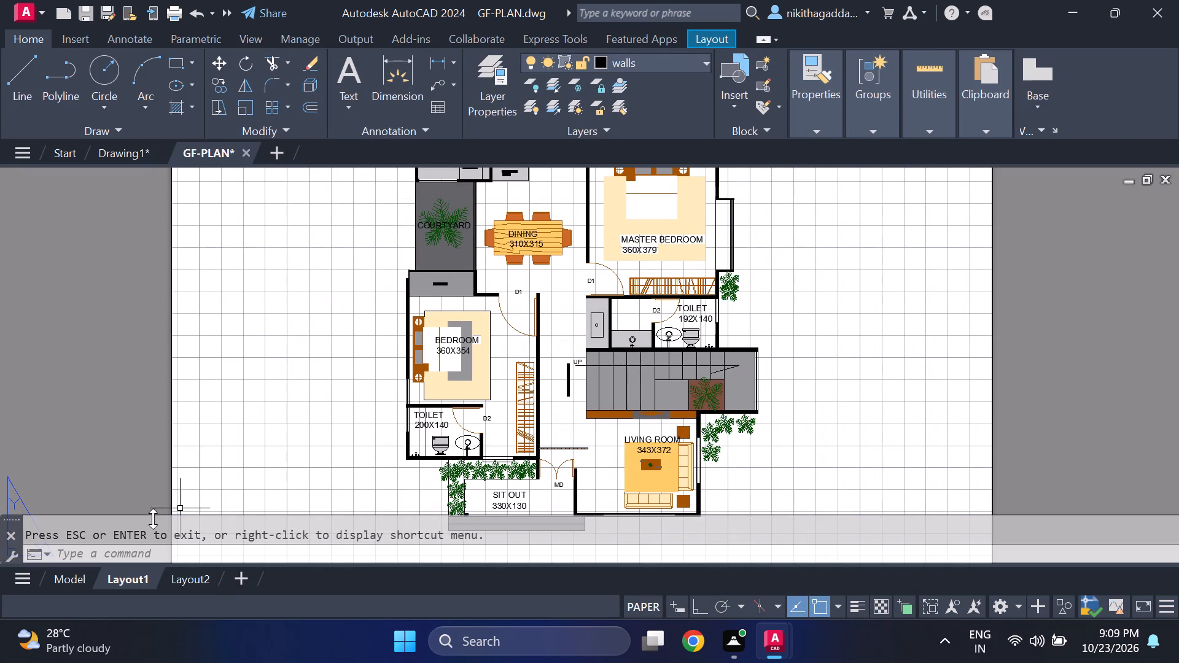
Delete the 254,234,185 rug hatch around the bed in the 360X354 bedroom in model space.
drag(60, 580, 60, 574)
scroll(472, 430, up, 1)
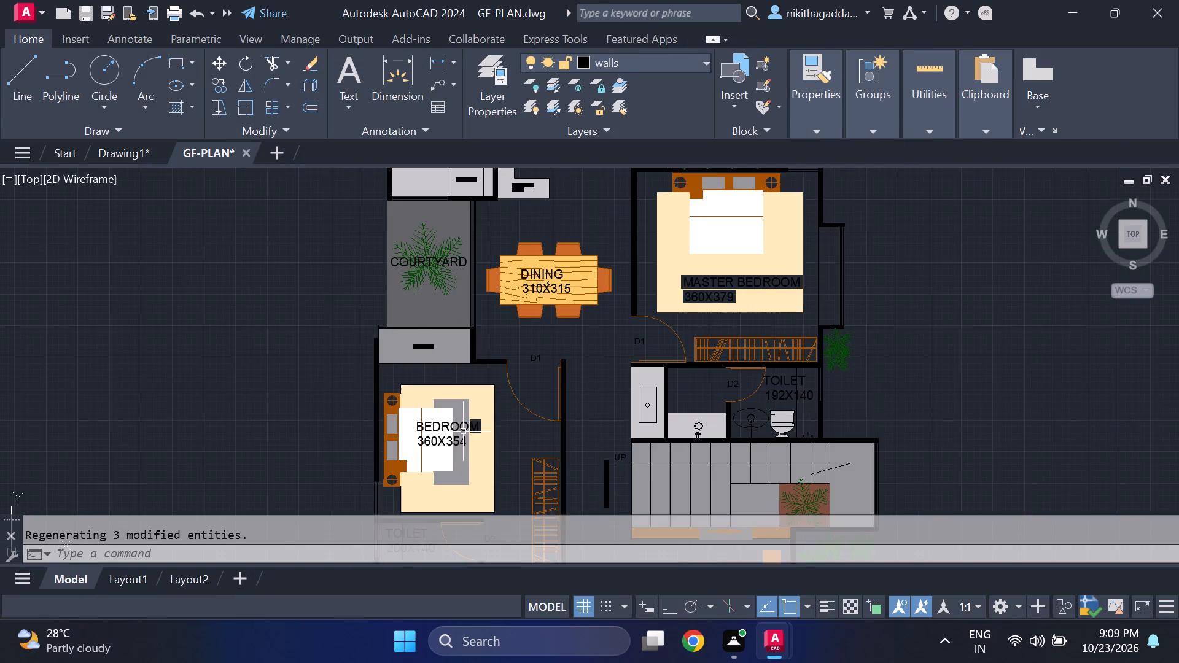
middle_drag(462, 432, 483, 351)
click(454, 311)
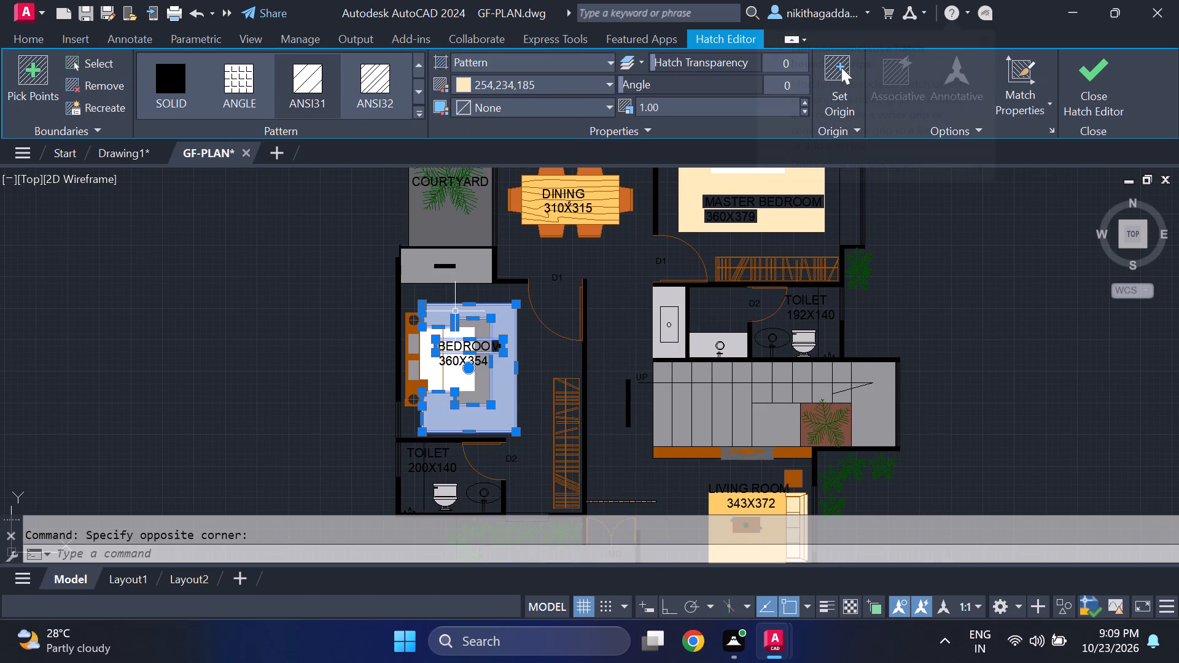
key(Delete)
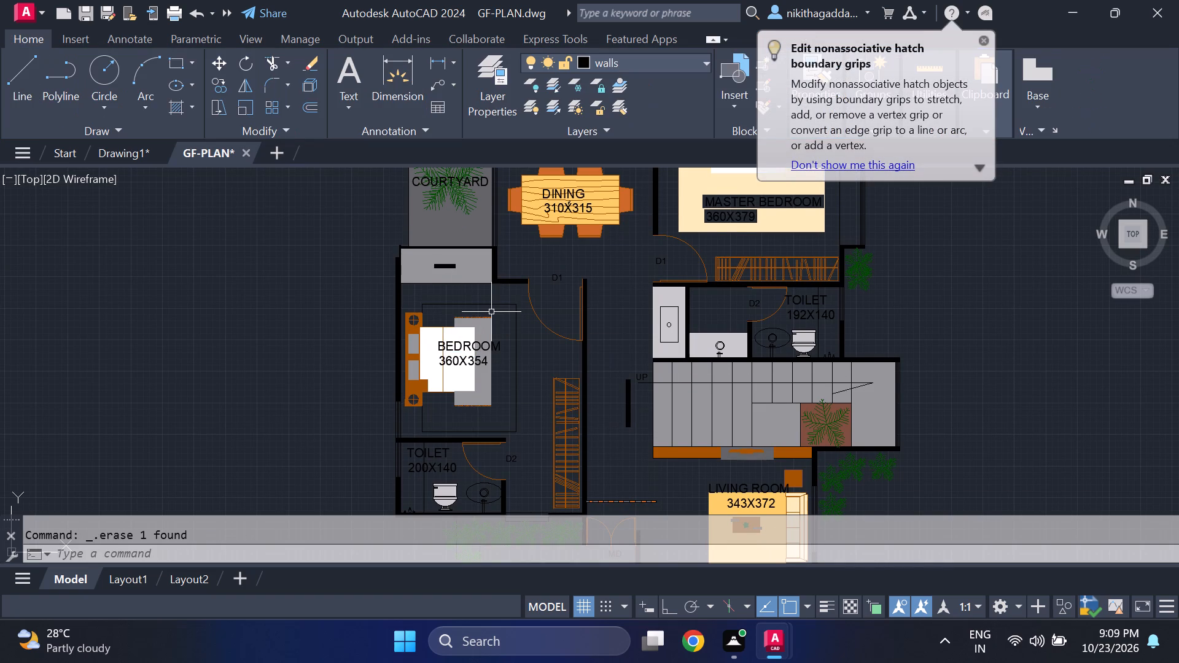
Move the lower edge of the bedroom rug outline straight up, away from the toilet wall and closer to the bed.
middle_drag(491, 312, 478, 348)
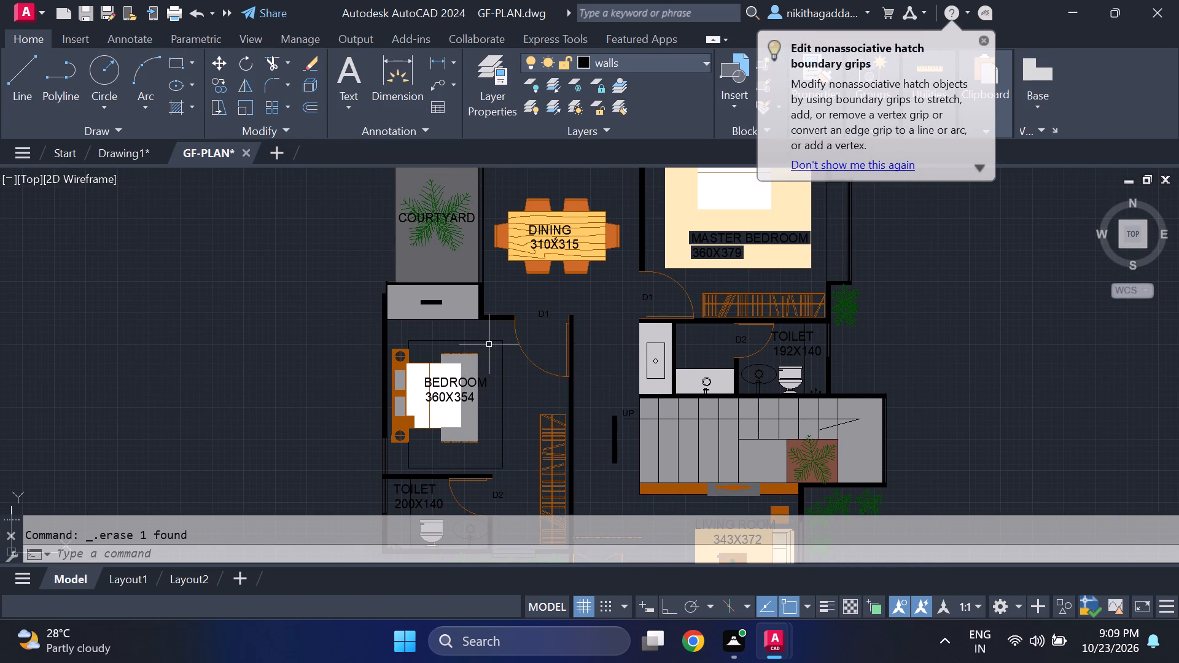
click(489, 344)
key(Escape)
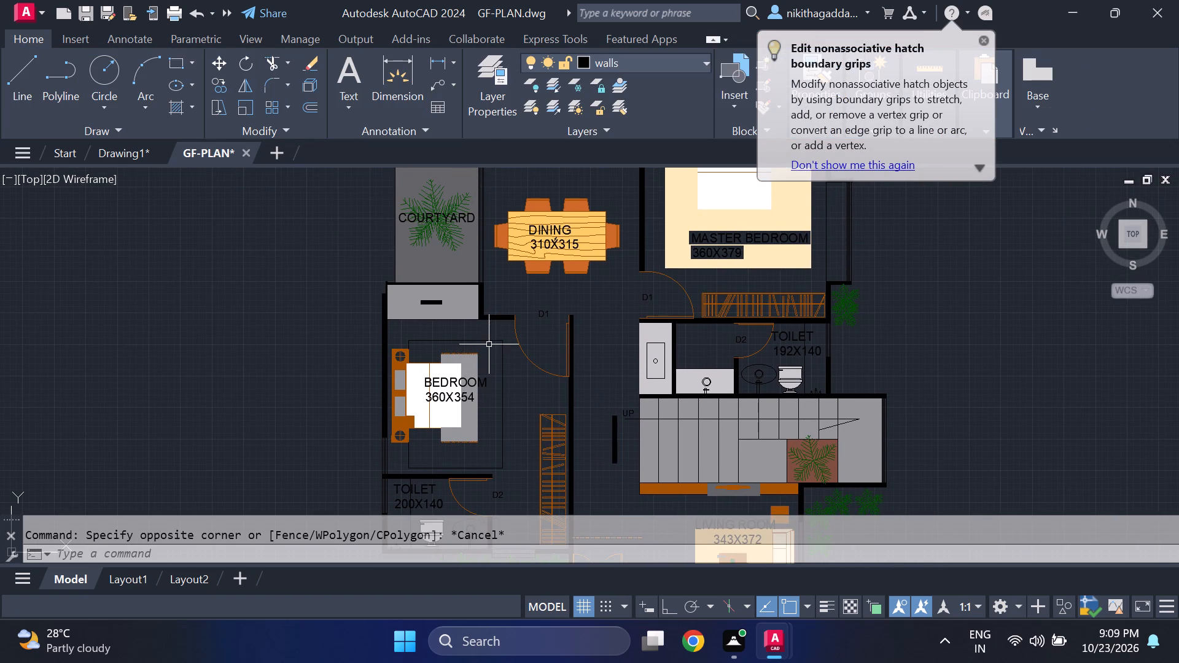
click(430, 469)
key(m)
key(Return)
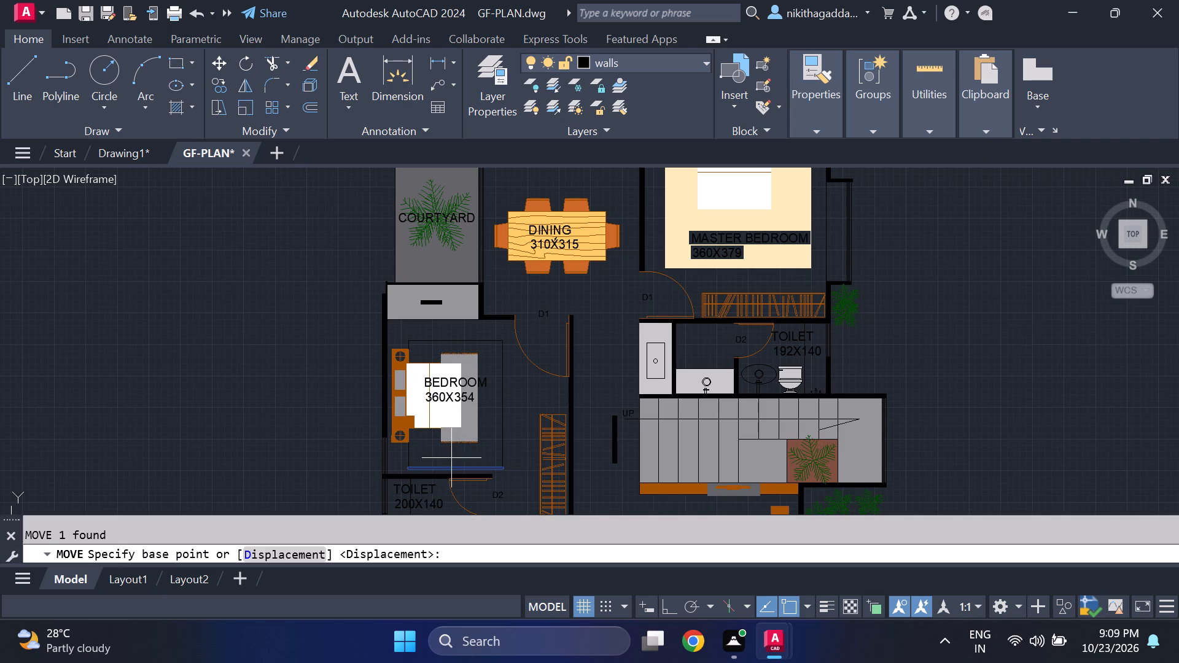
scroll(473, 476, up, 1)
click(512, 463)
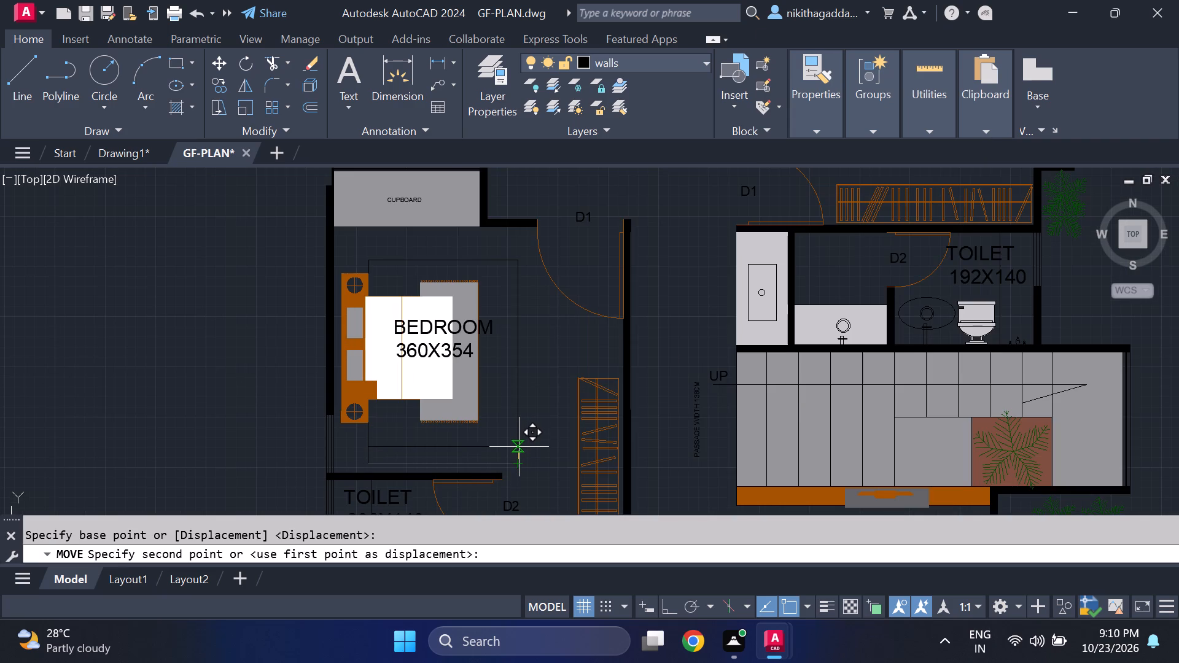
click(520, 441)
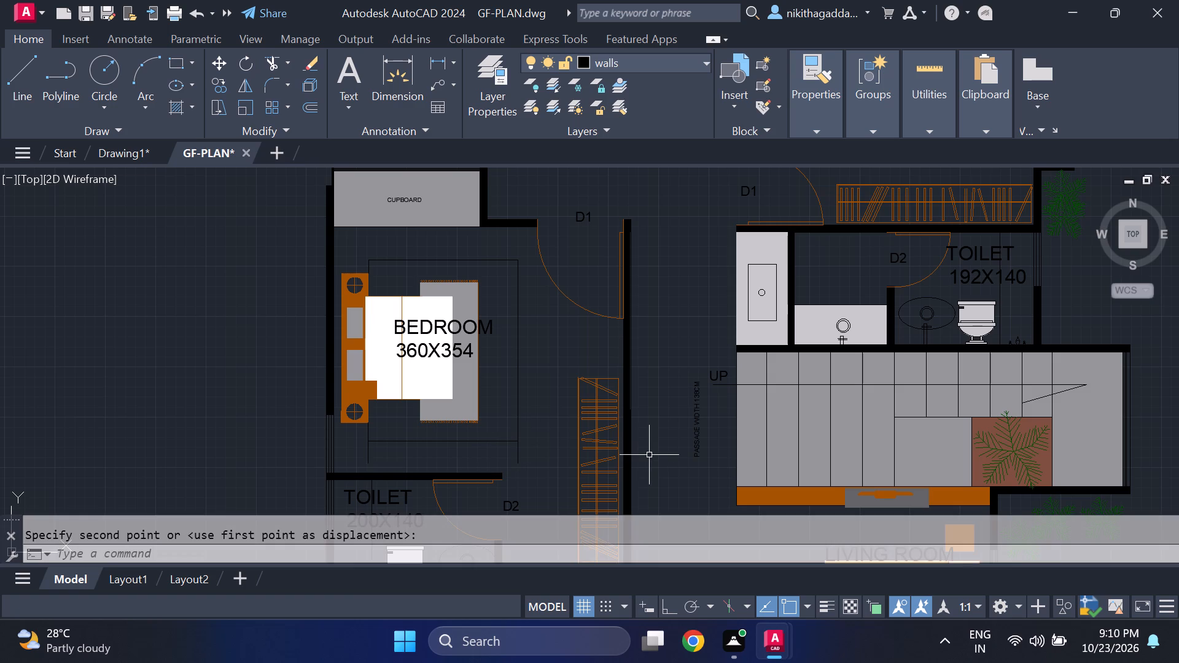
Trim the two side lines of the bedroom rug outline that overhang its moved lower edge.
text(TR)
key(Return)
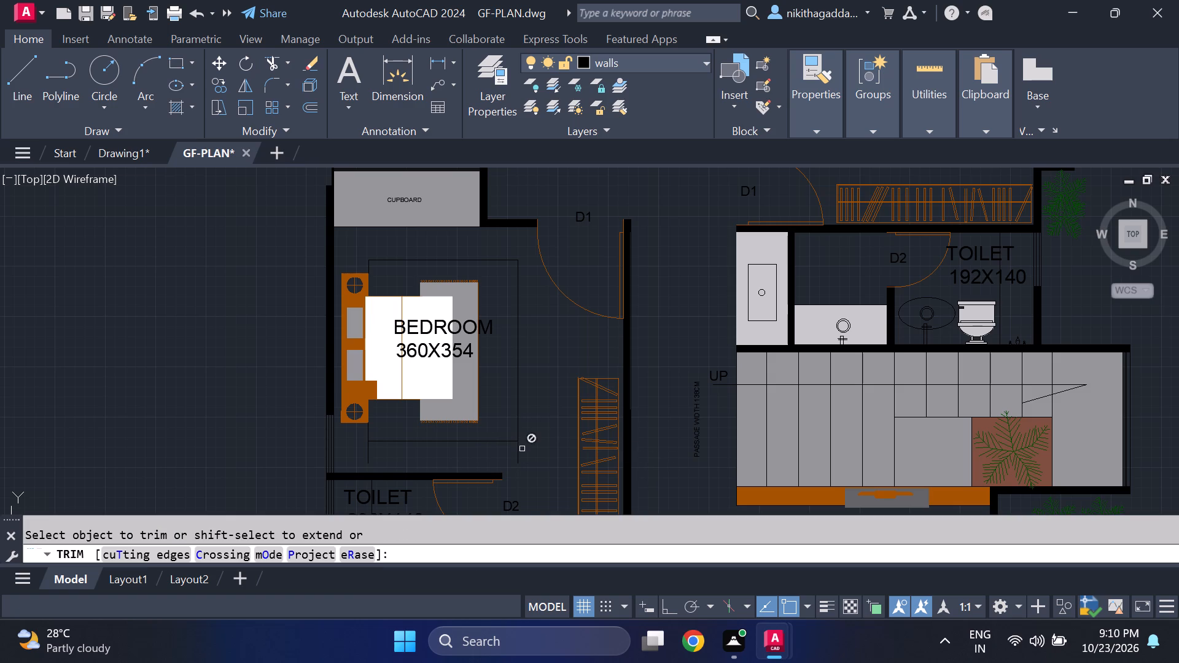
click(518, 447)
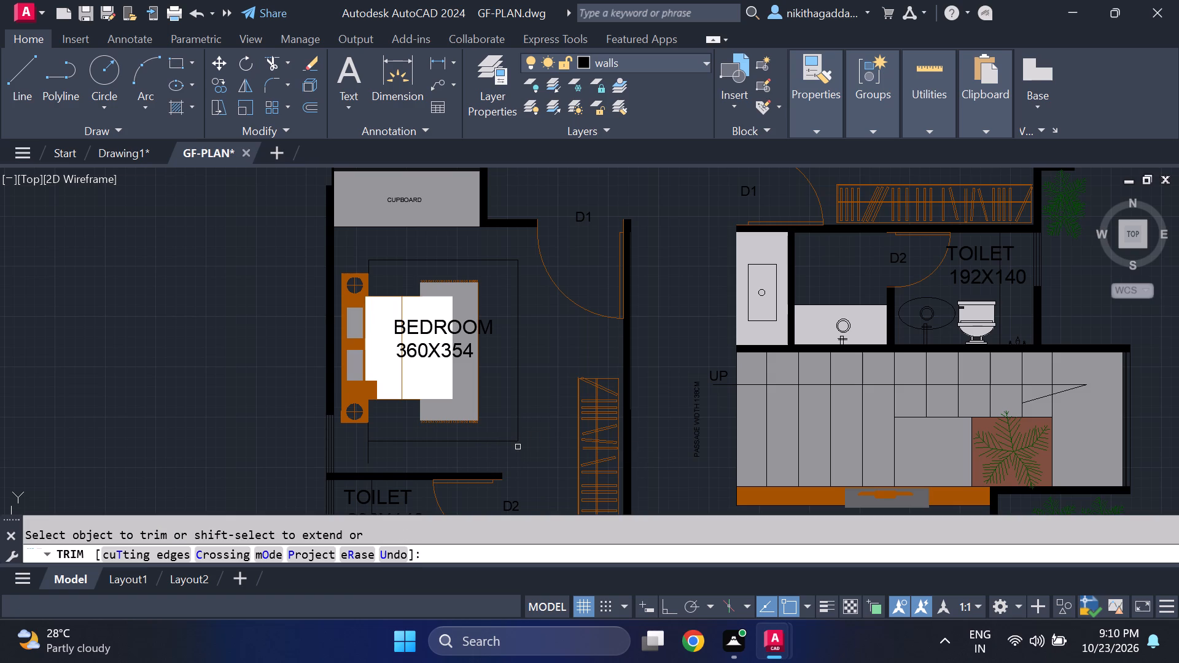
click(369, 450)
key(Escape)
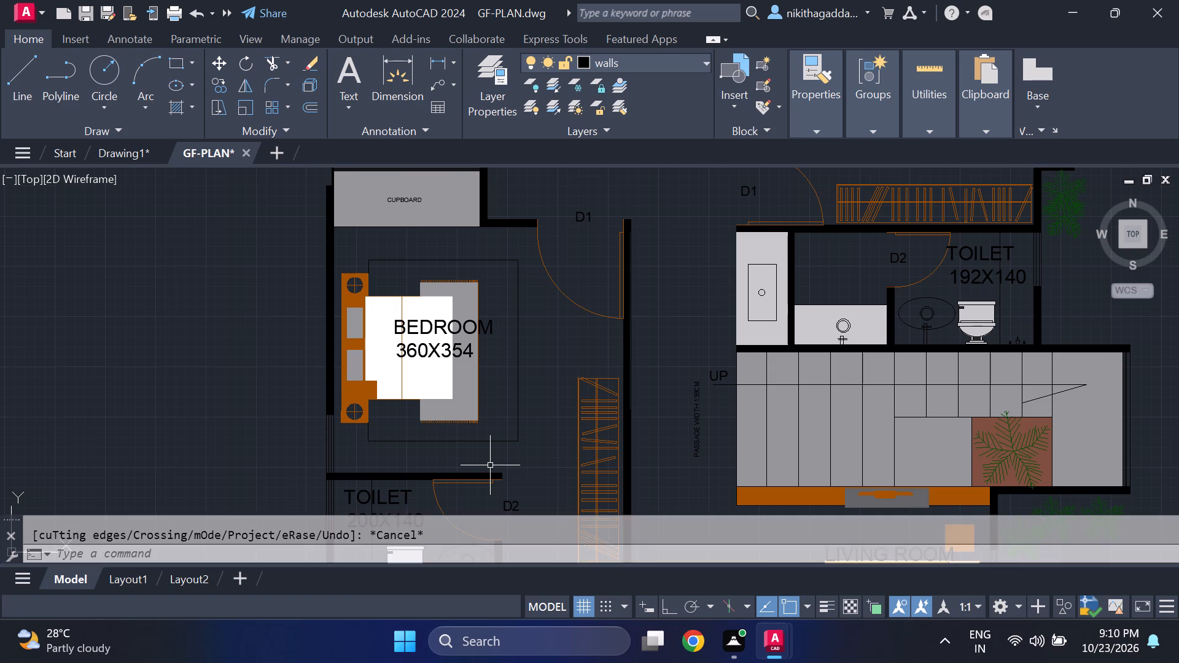
Hatch the resized rug around the bed in the 360X354 bedroom with colour 254,204,102.
text(HATCH)
key(Return)
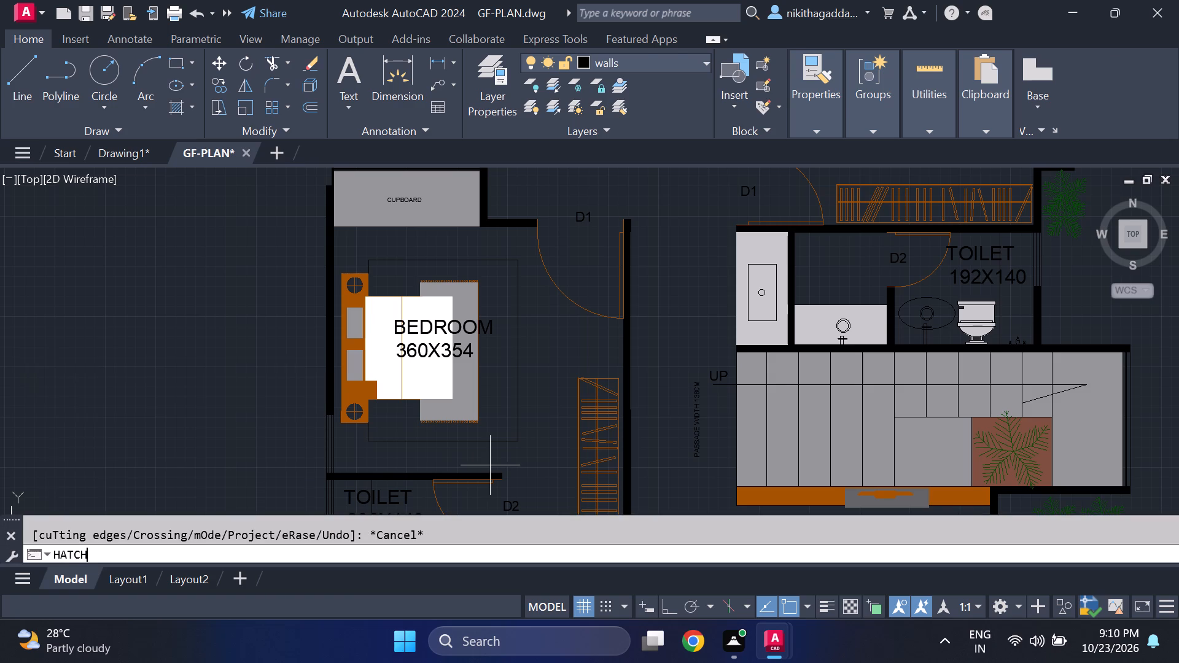
click(462, 433)
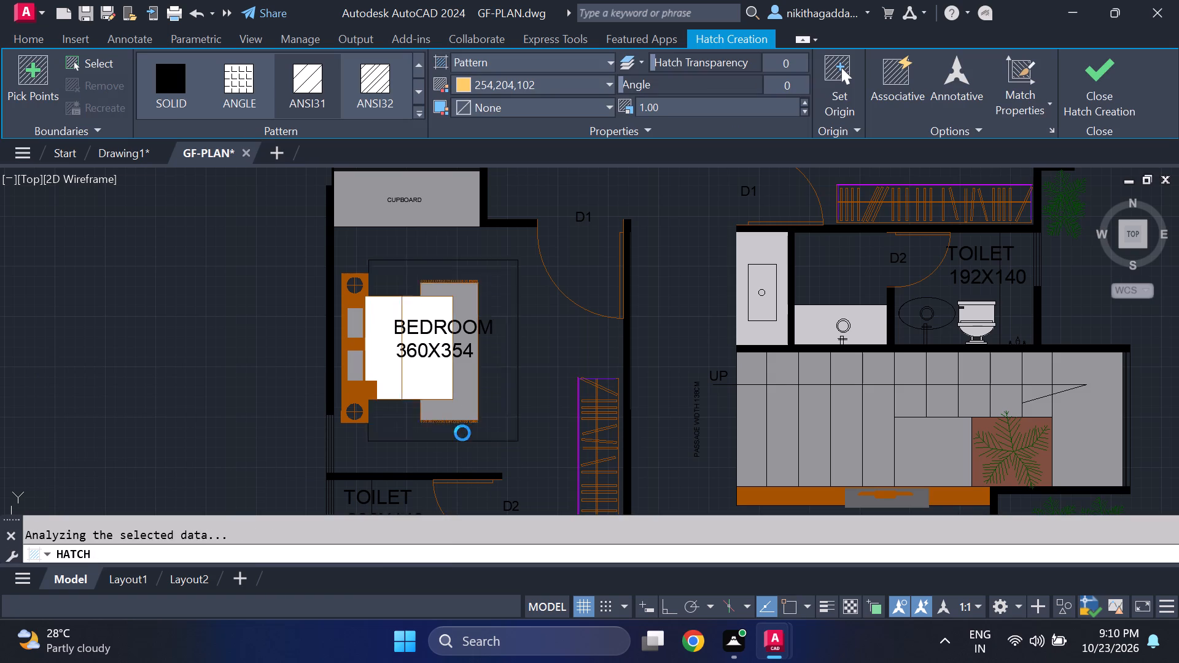
click(1096, 76)
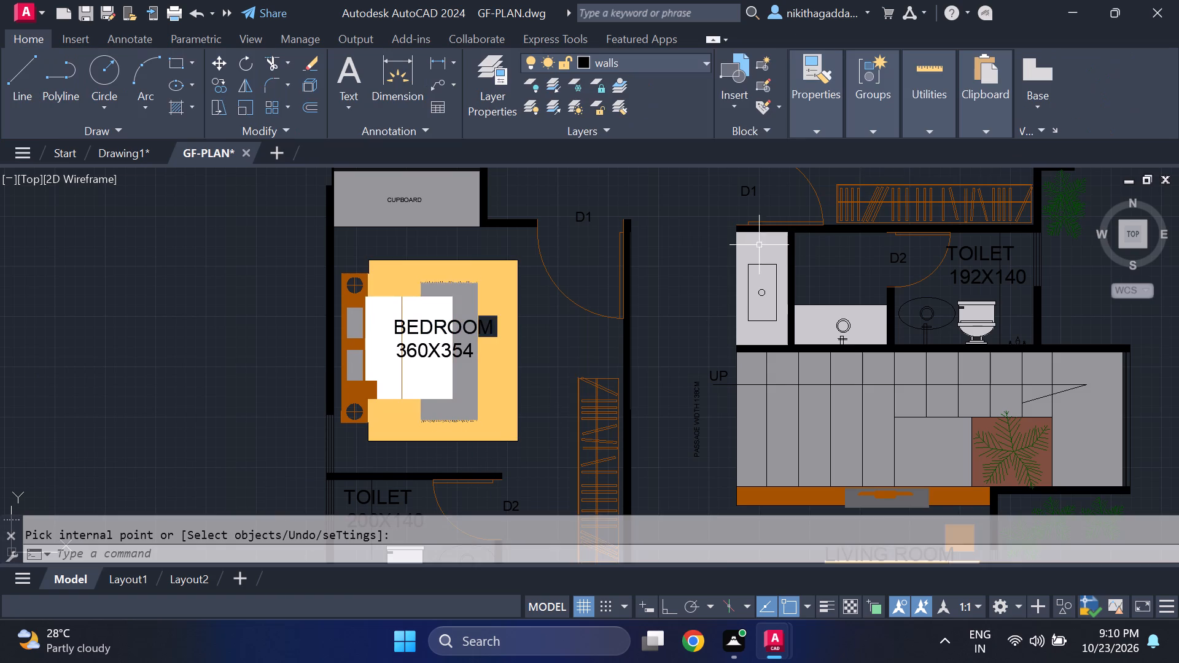
Delete the pale rug hatch around the bed in the 360X379 master bedroom.
scroll(722, 243, down, 1)
middle_drag(716, 239, 599, 417)
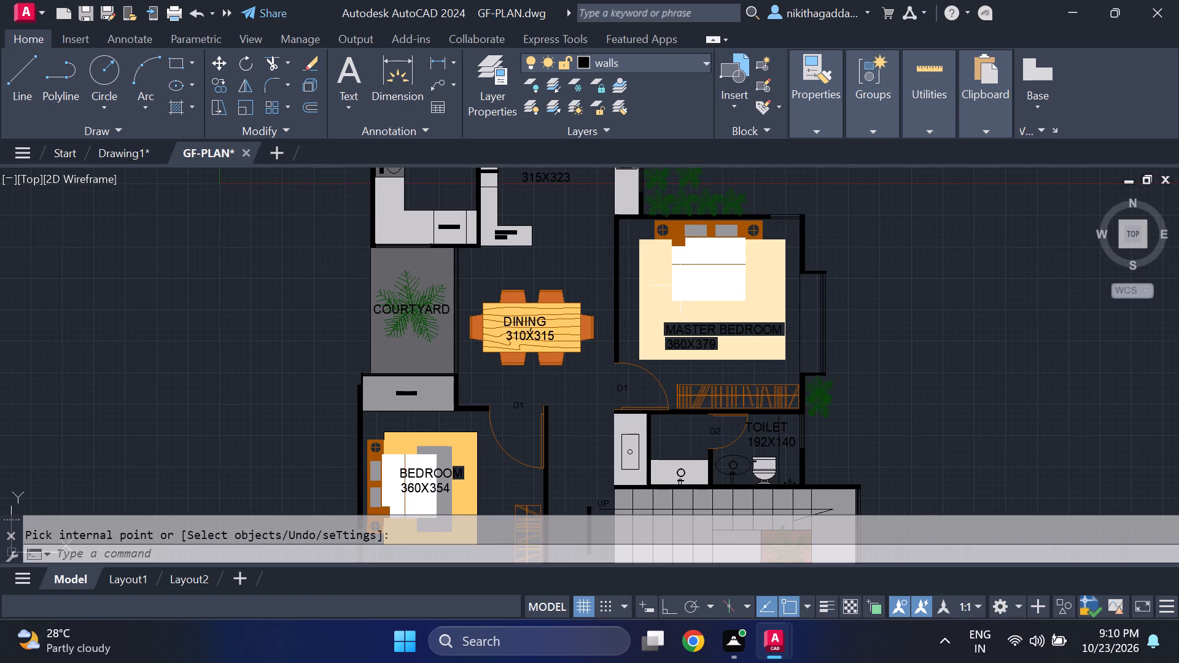
scroll(675, 293, down, 1)
scroll(533, 393, up, 2)
scroll(523, 376, down, 2)
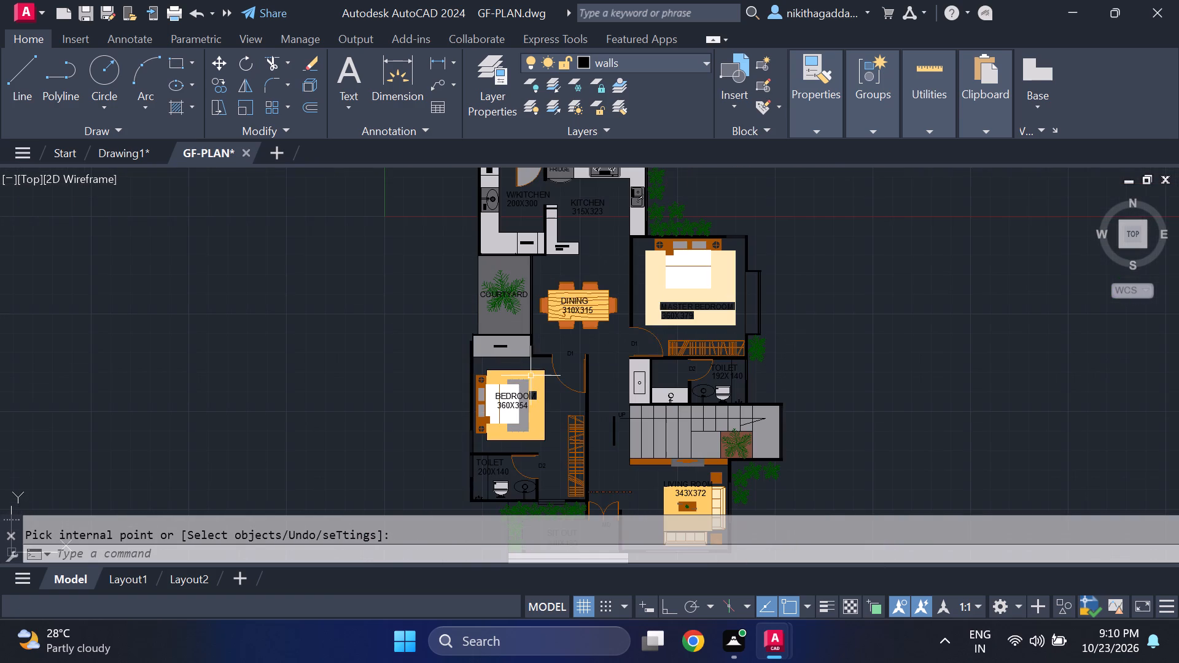
middle_drag(685, 315, 512, 368)
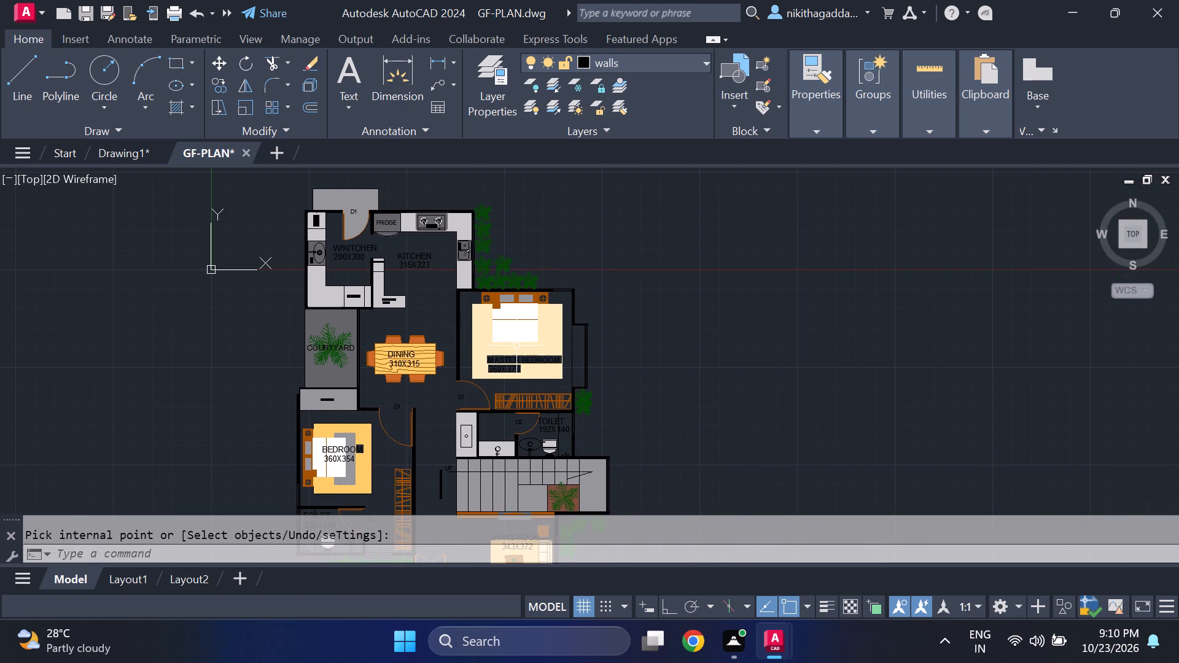
scroll(413, 421, down, 1)
scroll(473, 368, up, 3)
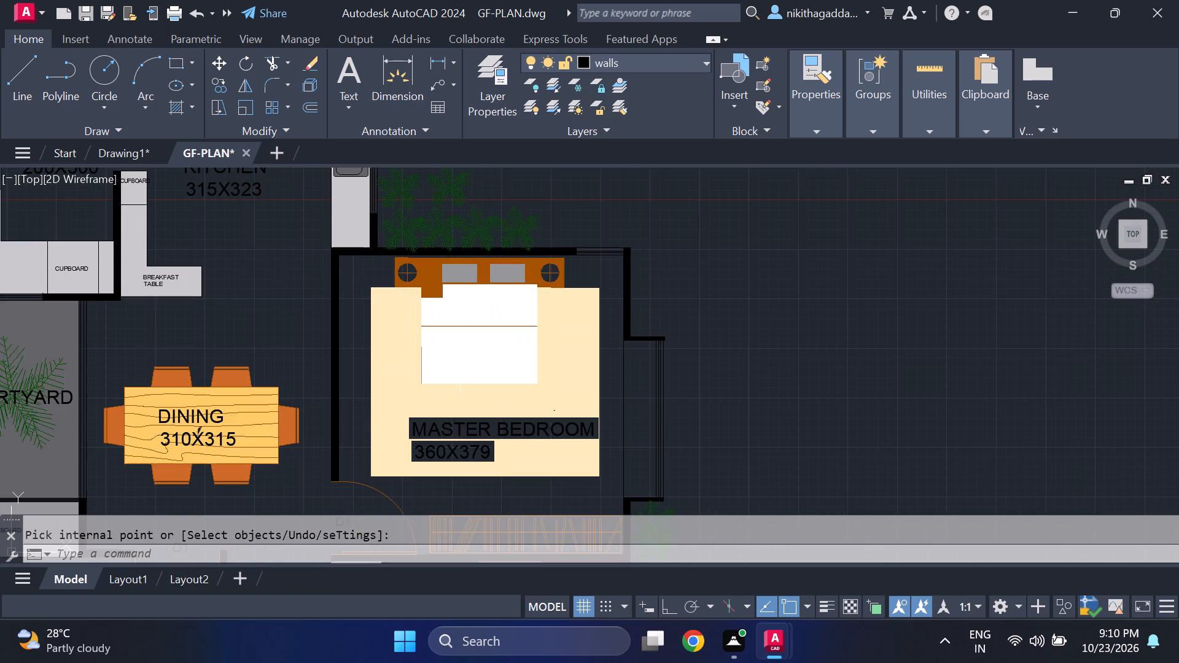
click(396, 353)
key(Delete)
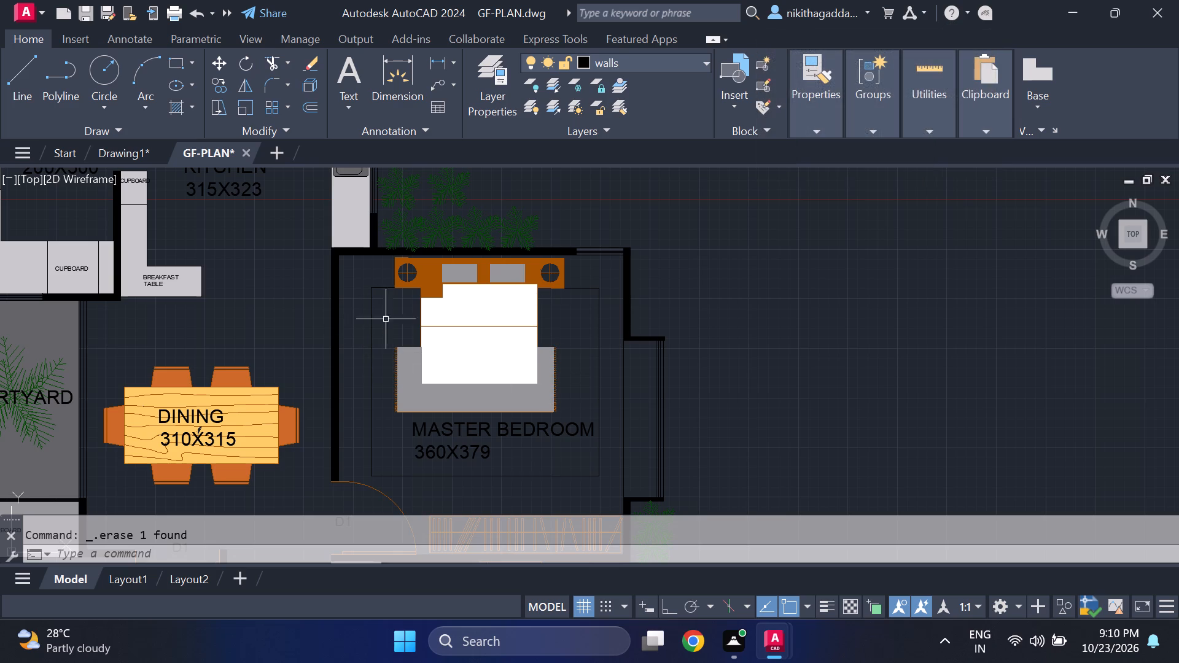
Move both side lines of the master bedroom rug outline horizontally inward, closer to the bed.
click(598, 319)
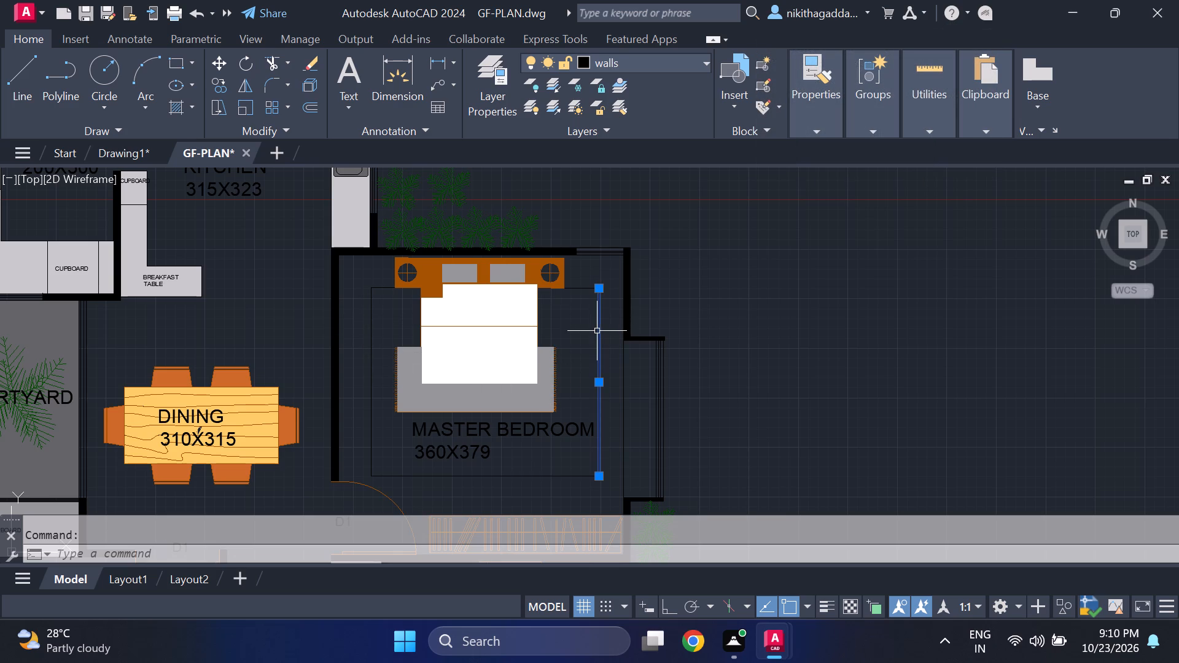
key(m)
key(Return)
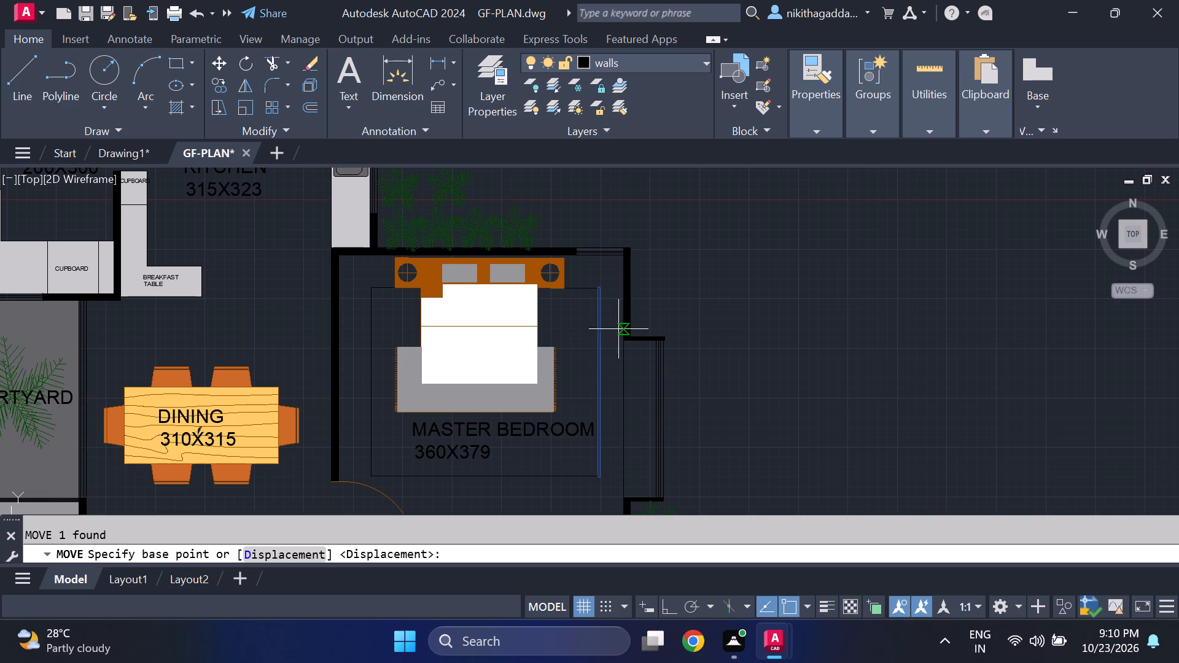
click(602, 283)
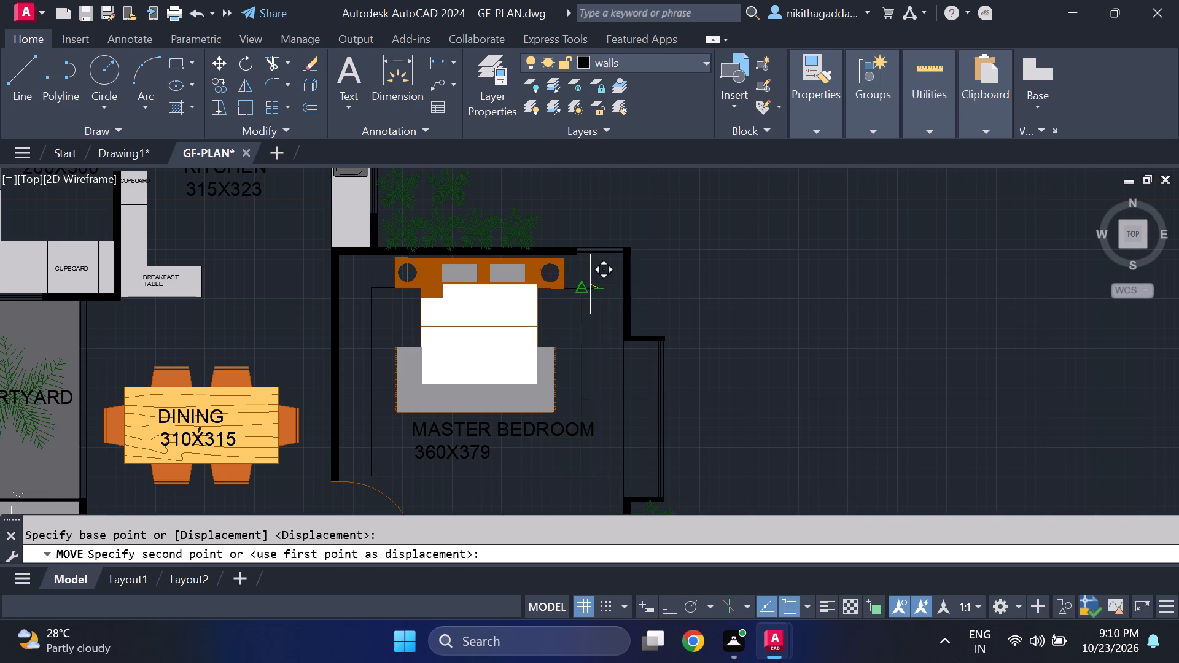
click(586, 290)
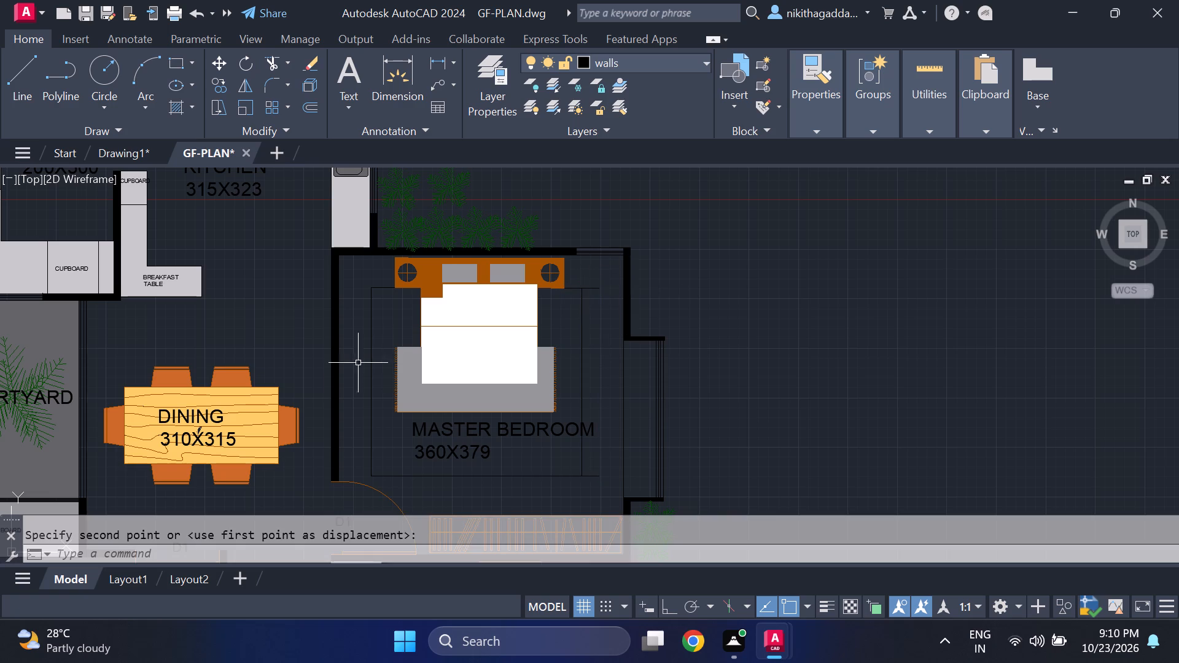
click(371, 309)
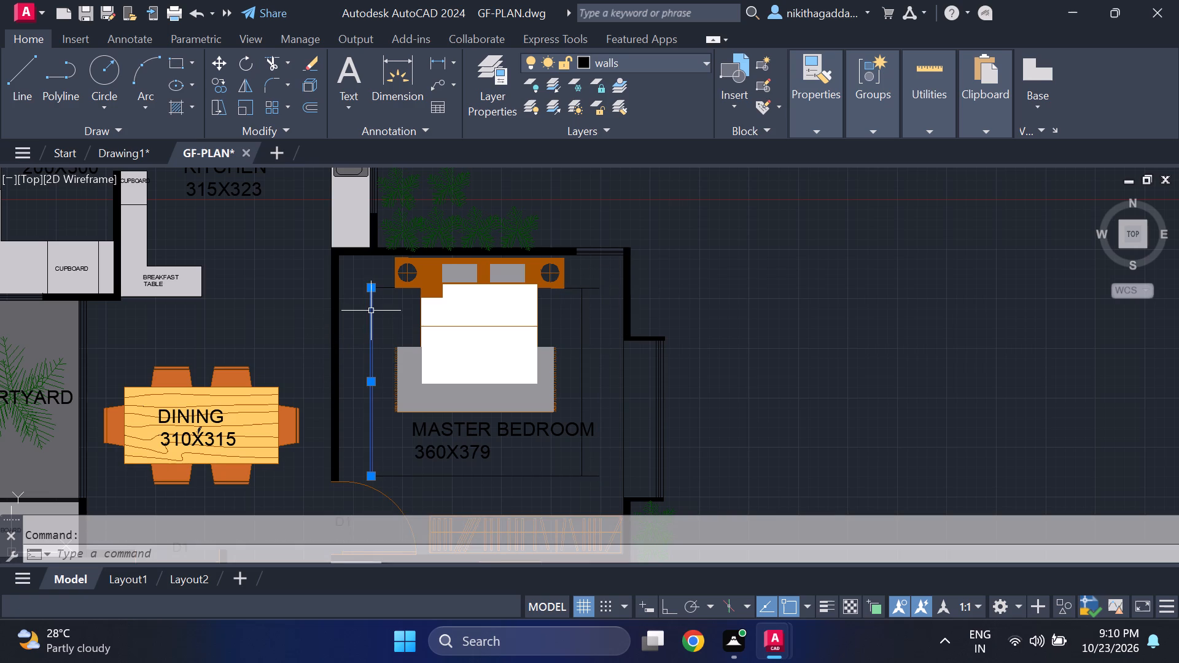
key(m)
key(Return)
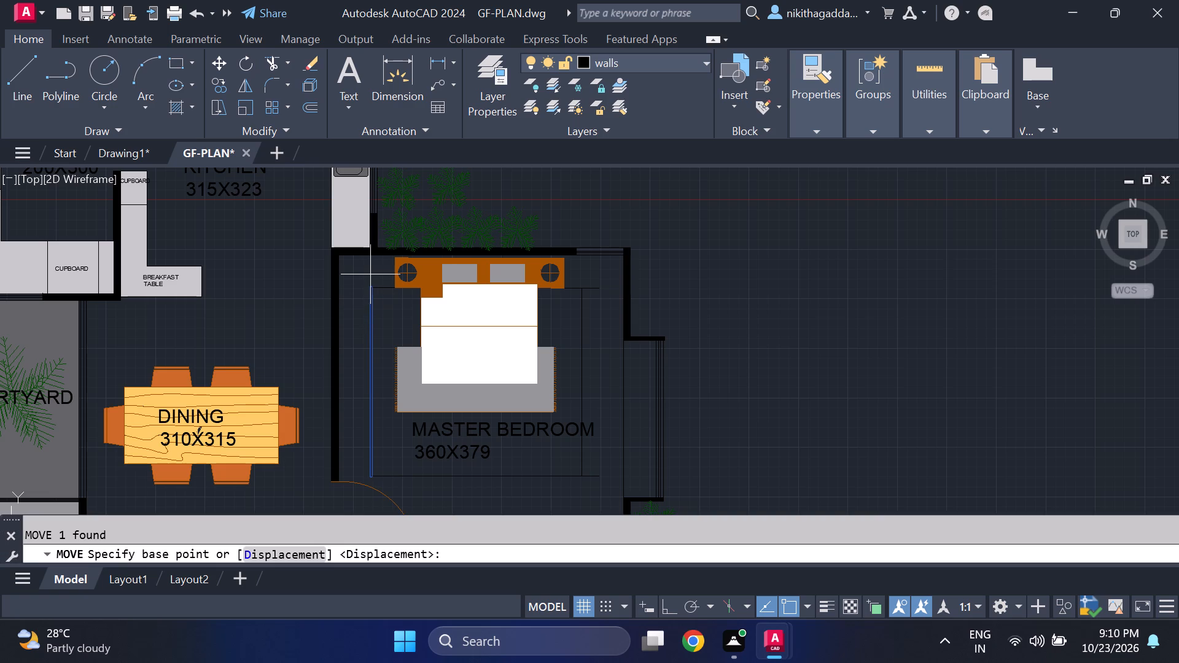
click(370, 284)
scroll(370, 284, up, 2)
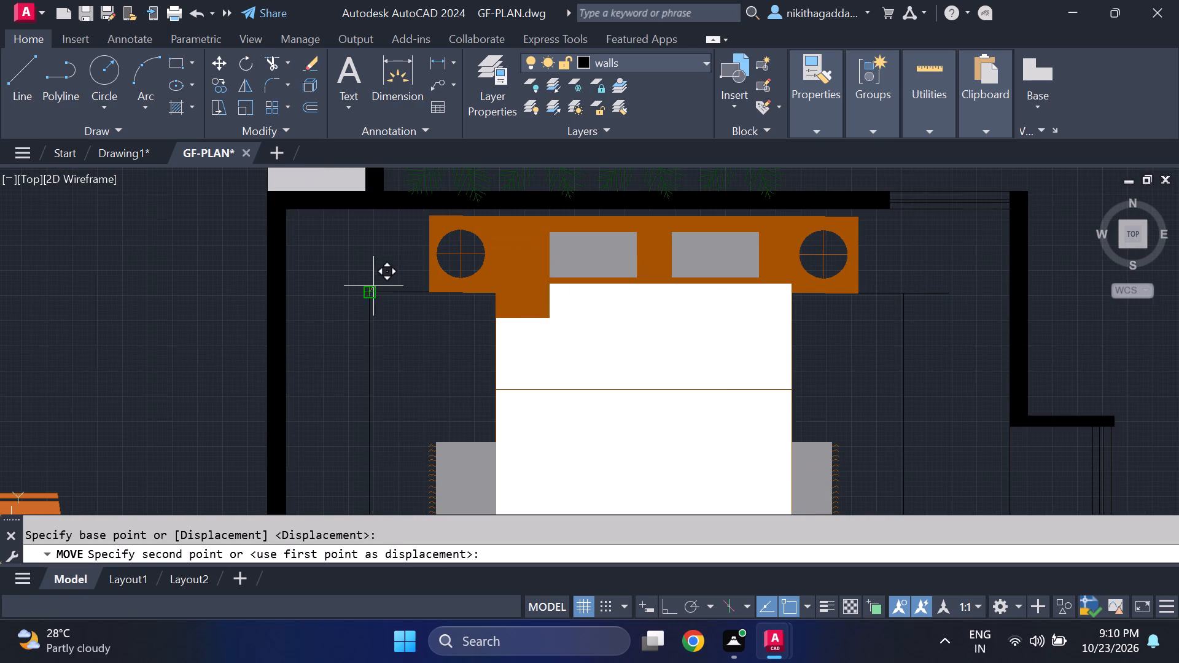
scroll(382, 294, up, 3)
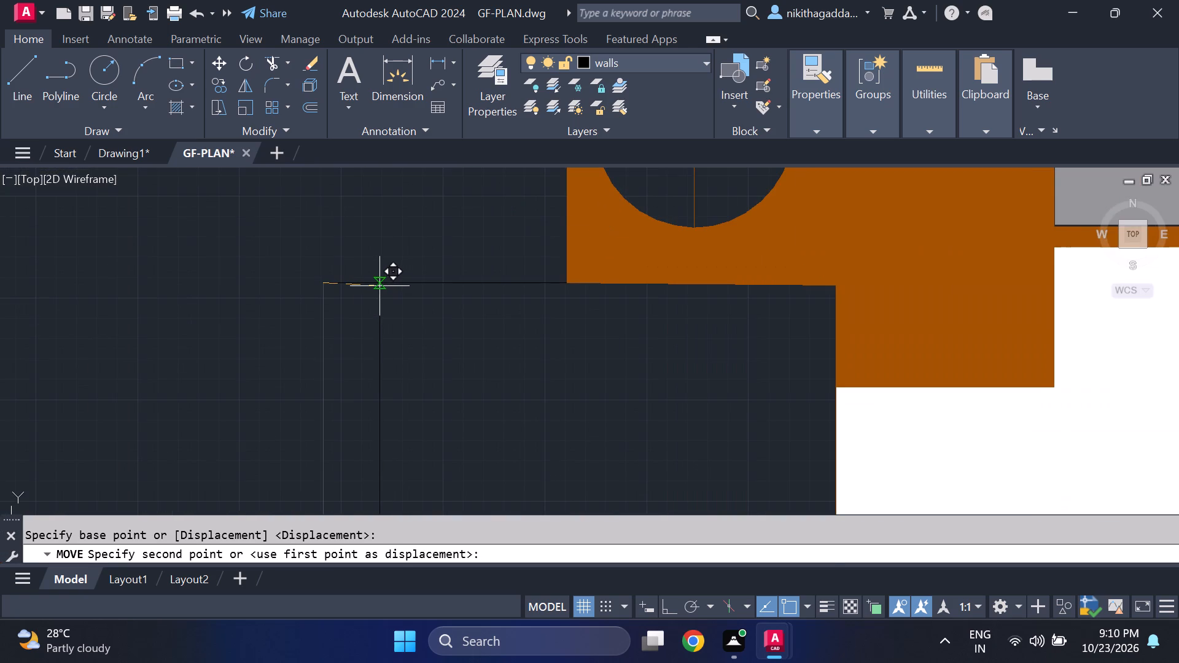
click(380, 286)
Trim the four ends of the master bedroom rug's upper and lower lines that overhang the moved side lines.
scroll(391, 282, down, 4)
scroll(415, 385, down, 2)
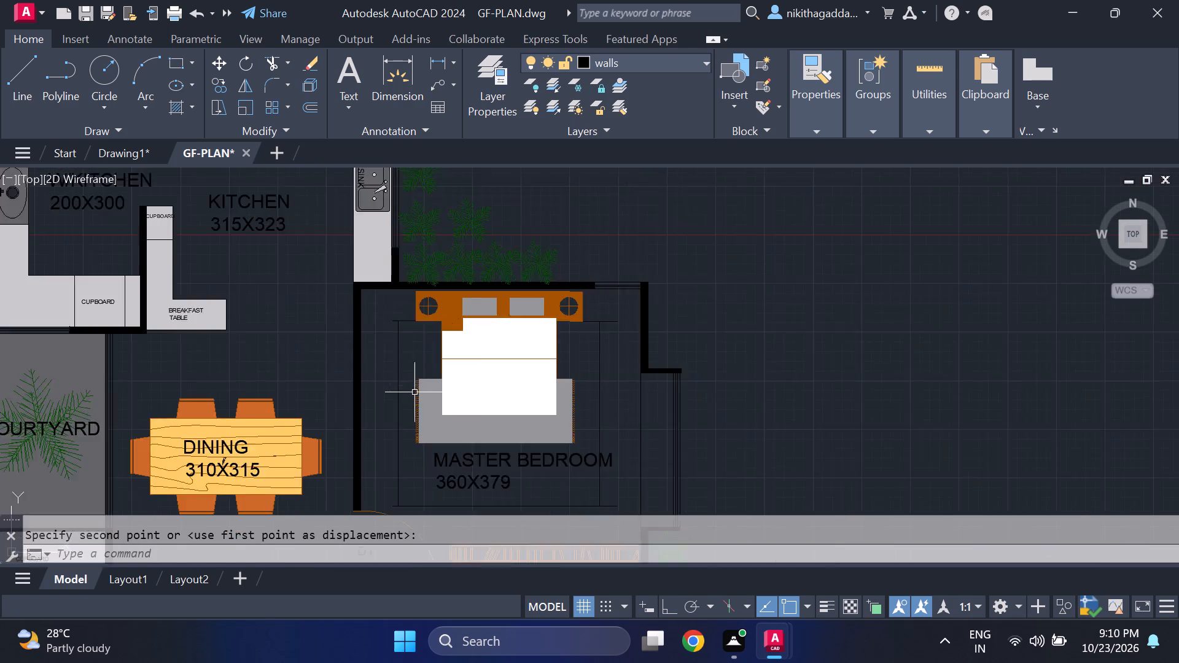
text(TR)
key(Return)
scroll(378, 340, up, 3)
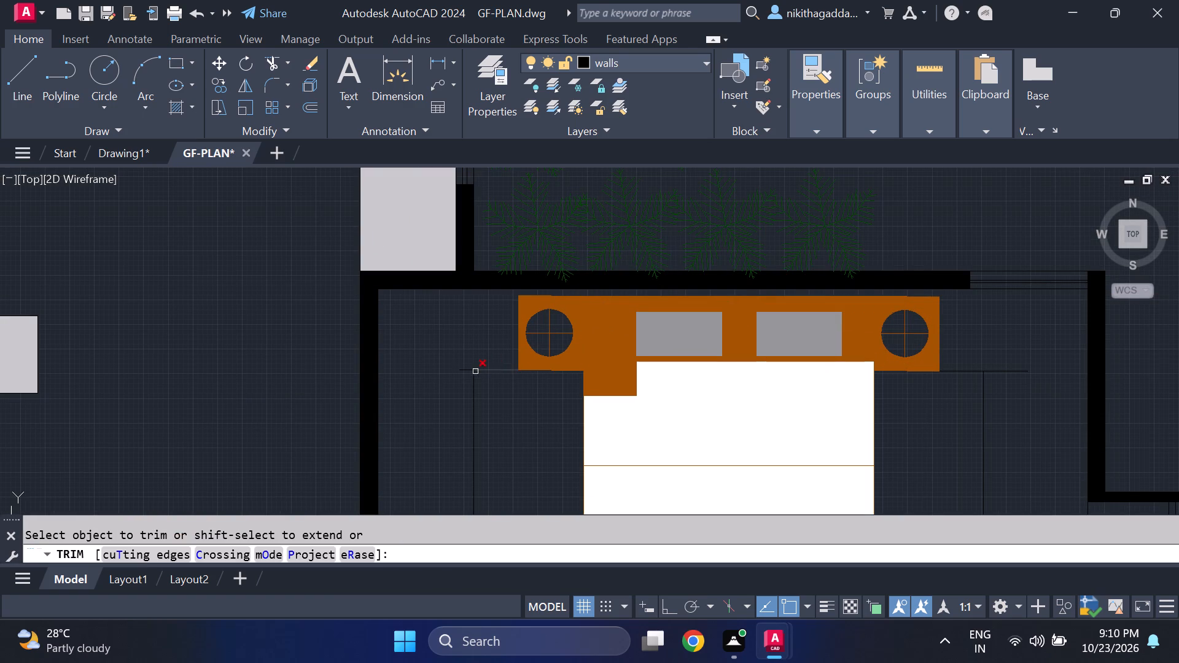
click(468, 371)
scroll(561, 351, down, 3)
scroll(676, 365, up, 2)
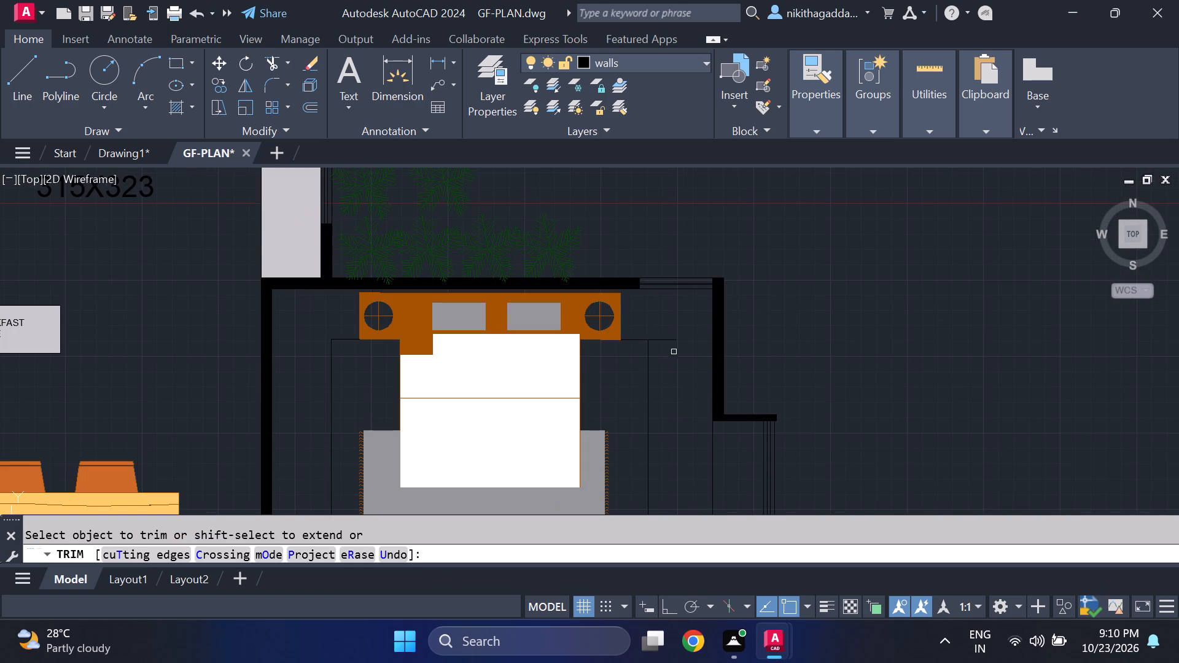
click(669, 341)
scroll(667, 346, down, 4)
scroll(663, 404, up, 3)
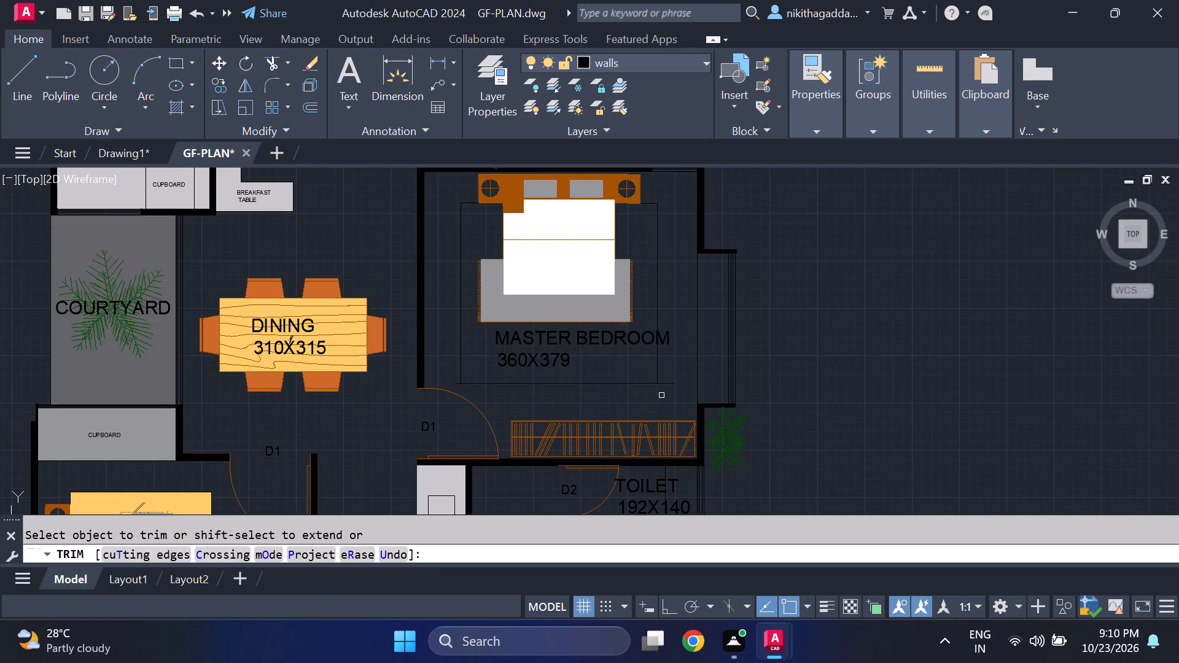
click(664, 383)
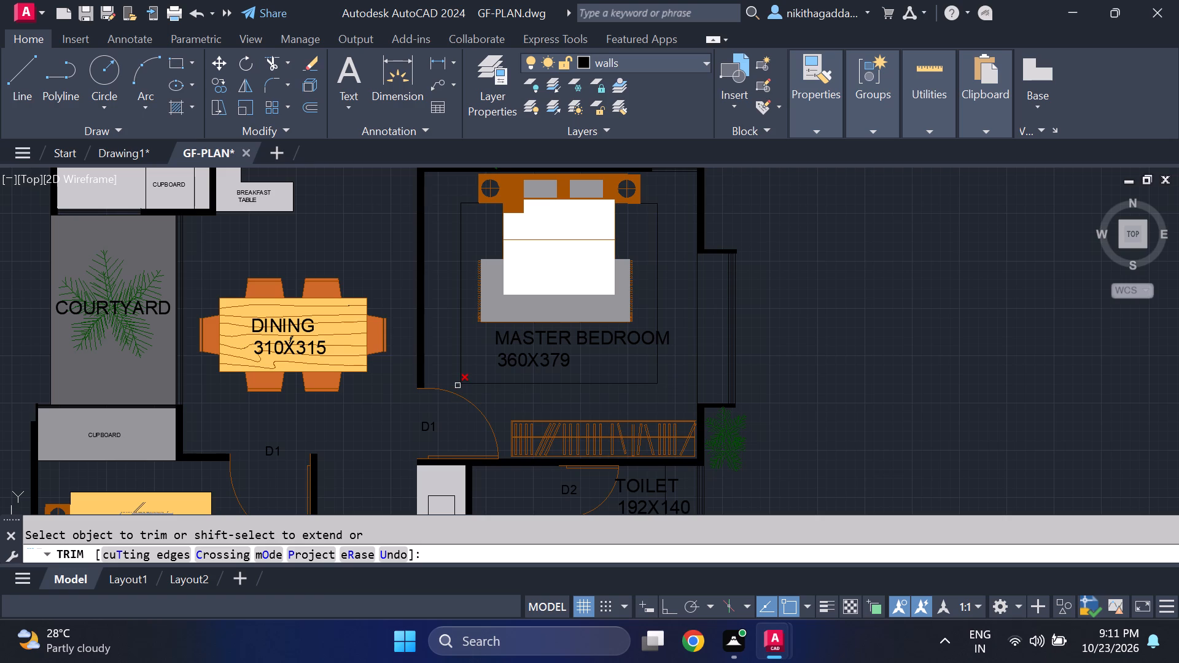
click(457, 384)
scroll(593, 349, down, 2)
scroll(593, 349, up, 2)
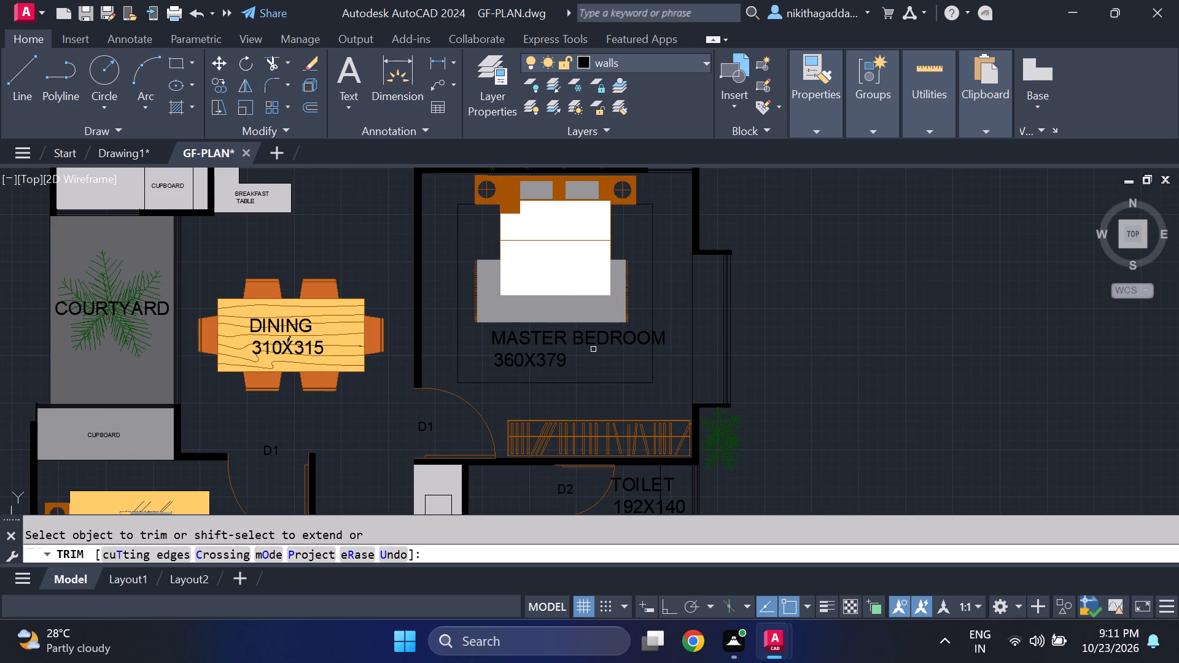
key(Escape)
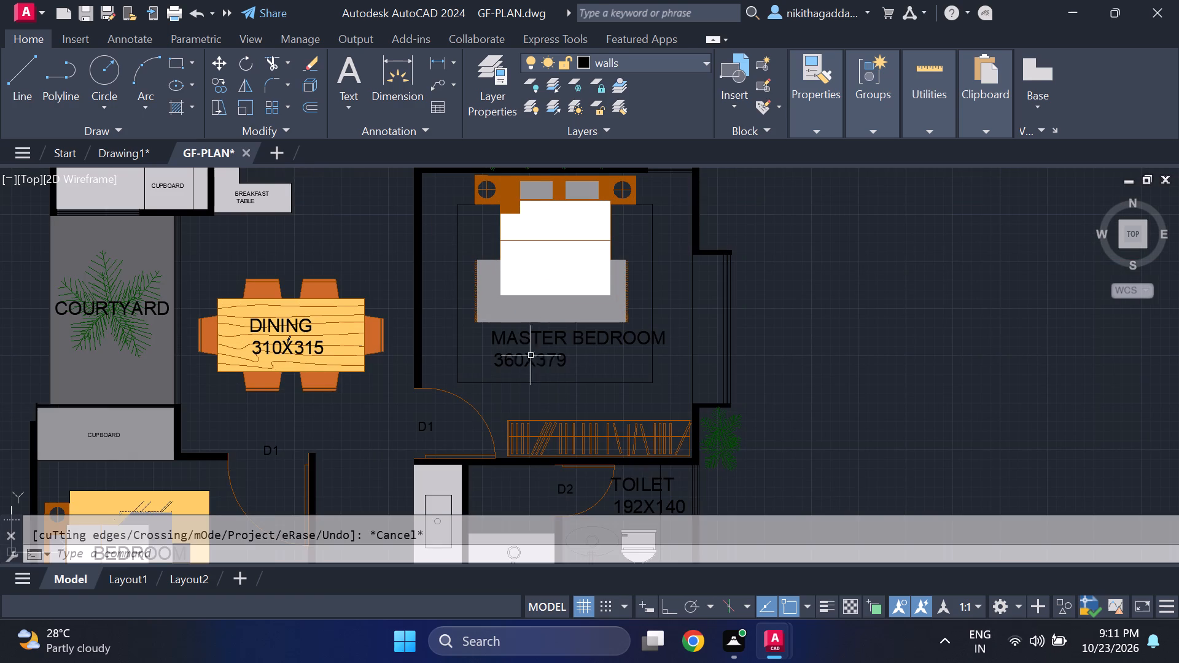
Move the MASTER BEDROOM 360X379 label off the rug into the empty space outside the room's window wall.
click(550, 333)
click(528, 355)
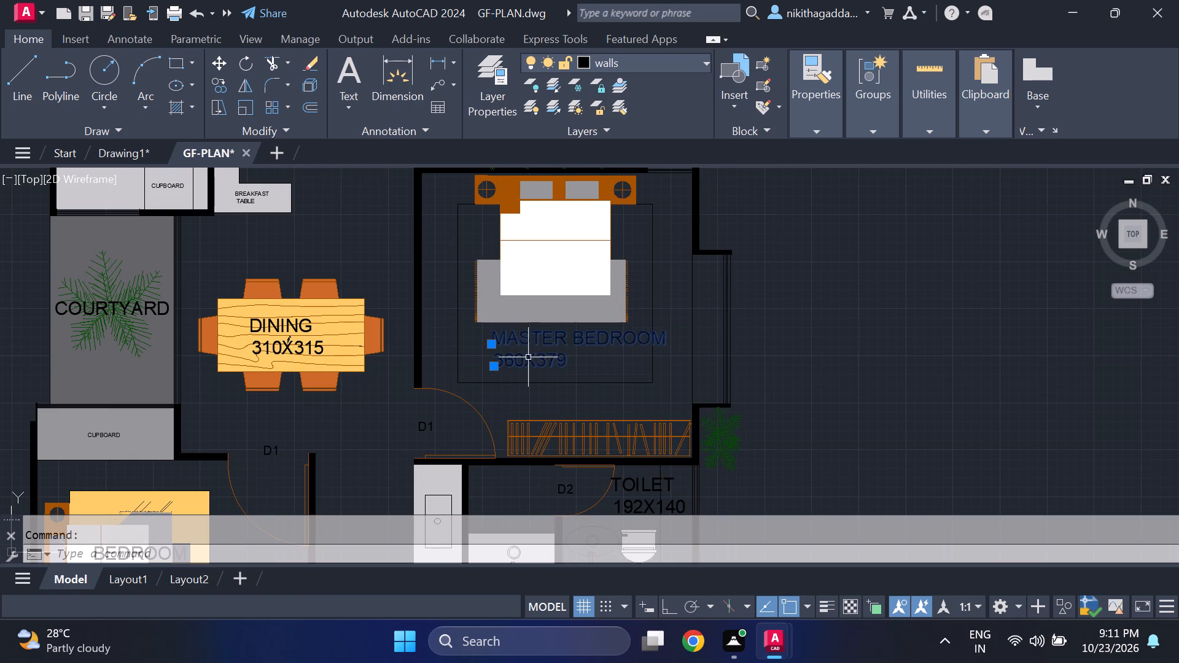
key(m)
key(Return)
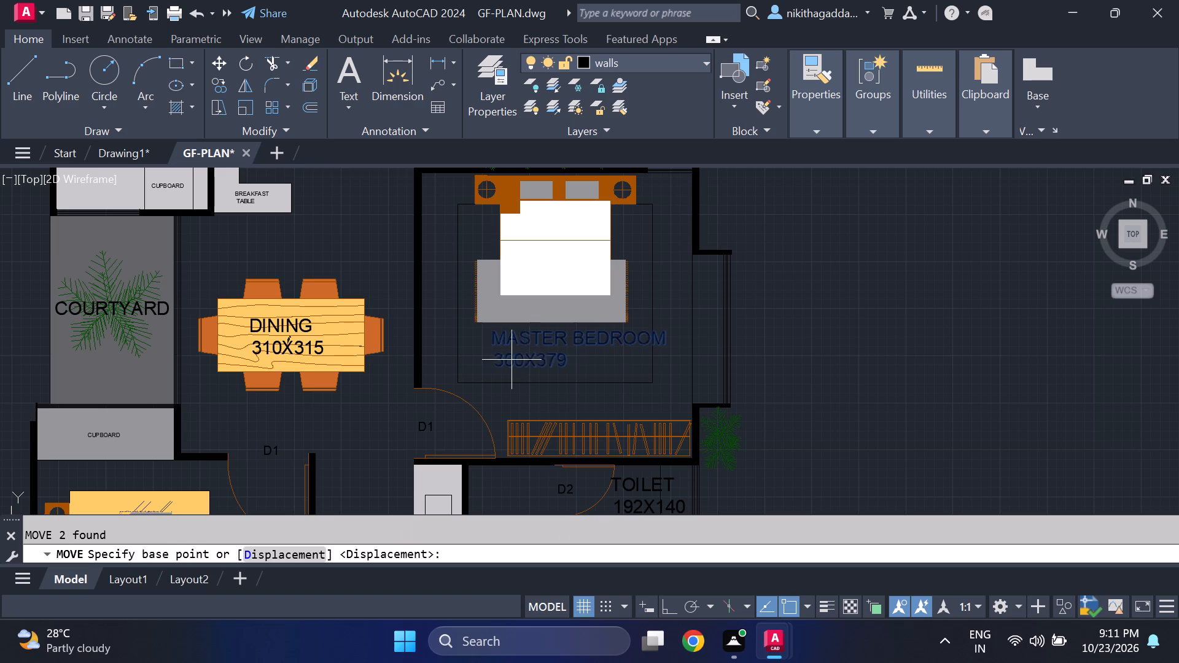
click(512, 360)
click(822, 320)
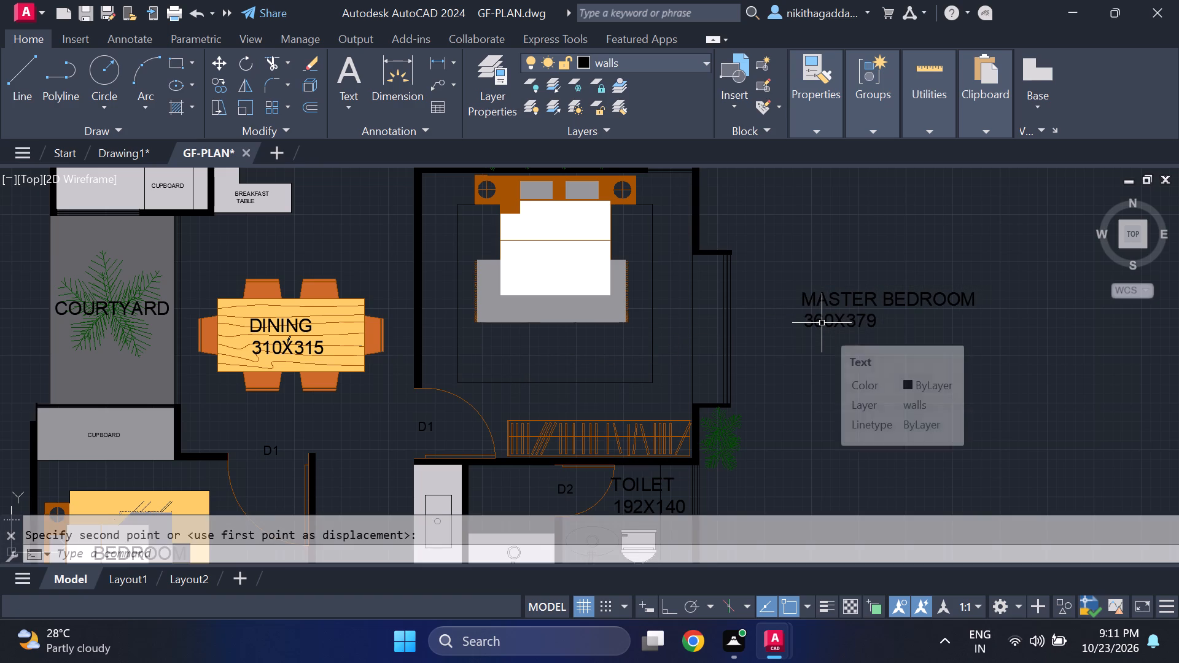
Hatch the narrowed master bedroom rug around the bed with colour 254,204,102.
key(h)
text(ATCH)
key(Return)
click(579, 363)
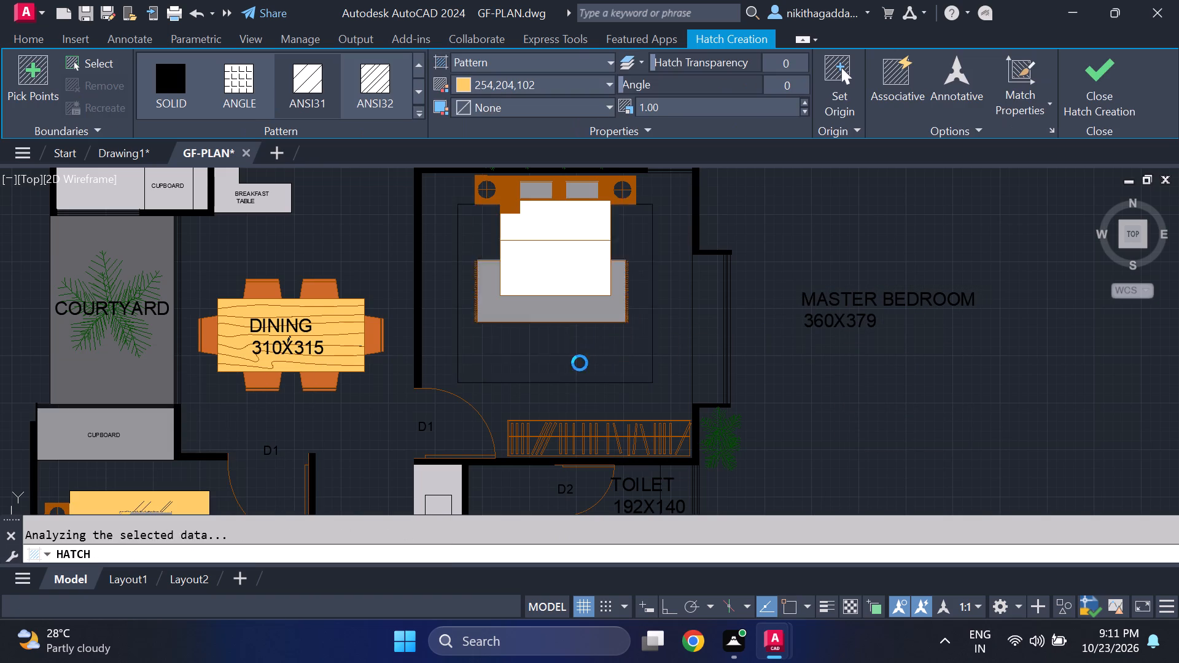
click(1075, 106)
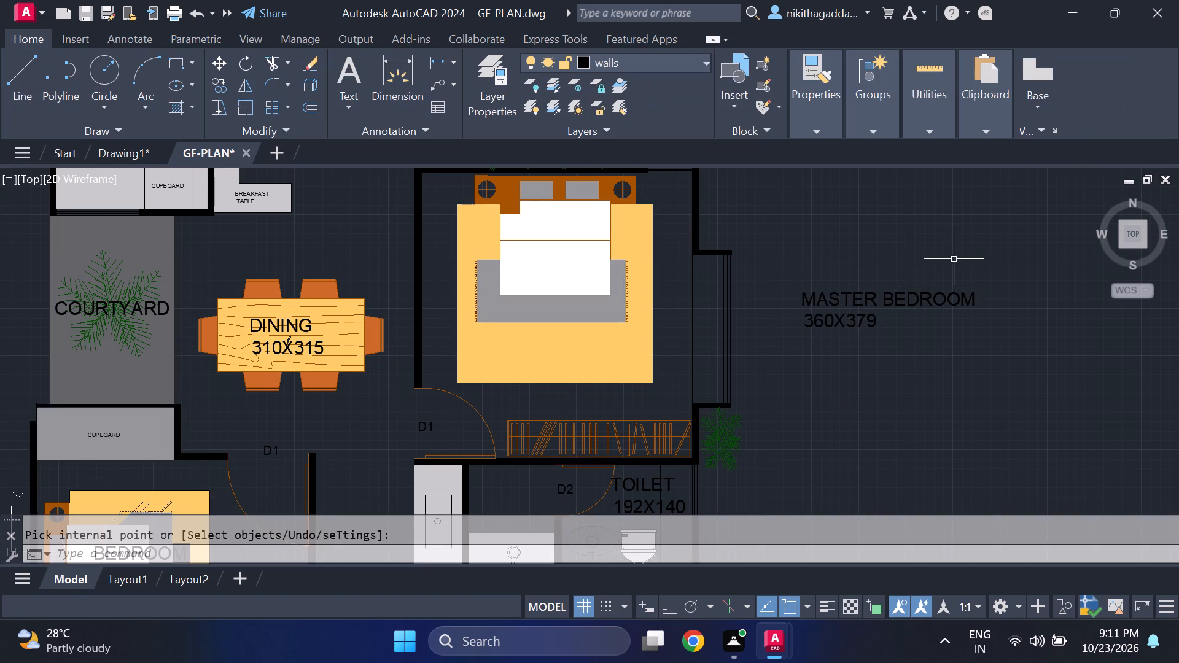
Copy the MASTER BEDROOM 360X379 label from outside the plan onto the foot of the master bed.
middle_drag(954, 259, 908, 268)
drag(932, 272, 918, 282)
click(763, 354)
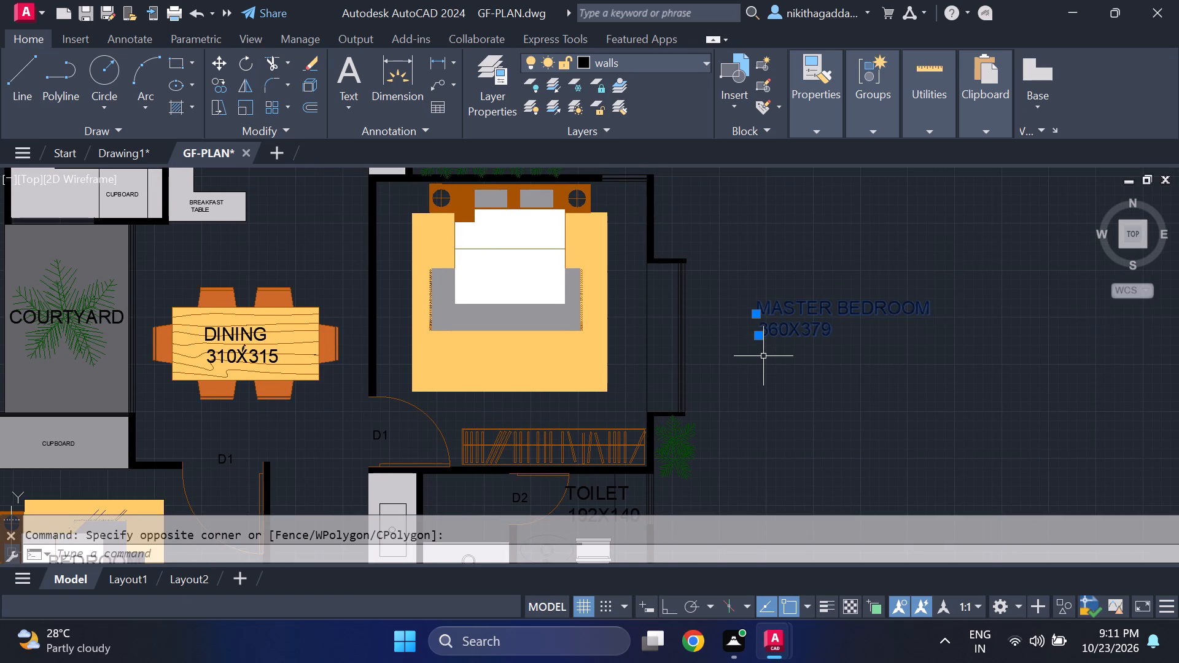
text(CO)
key(Return)
click(774, 318)
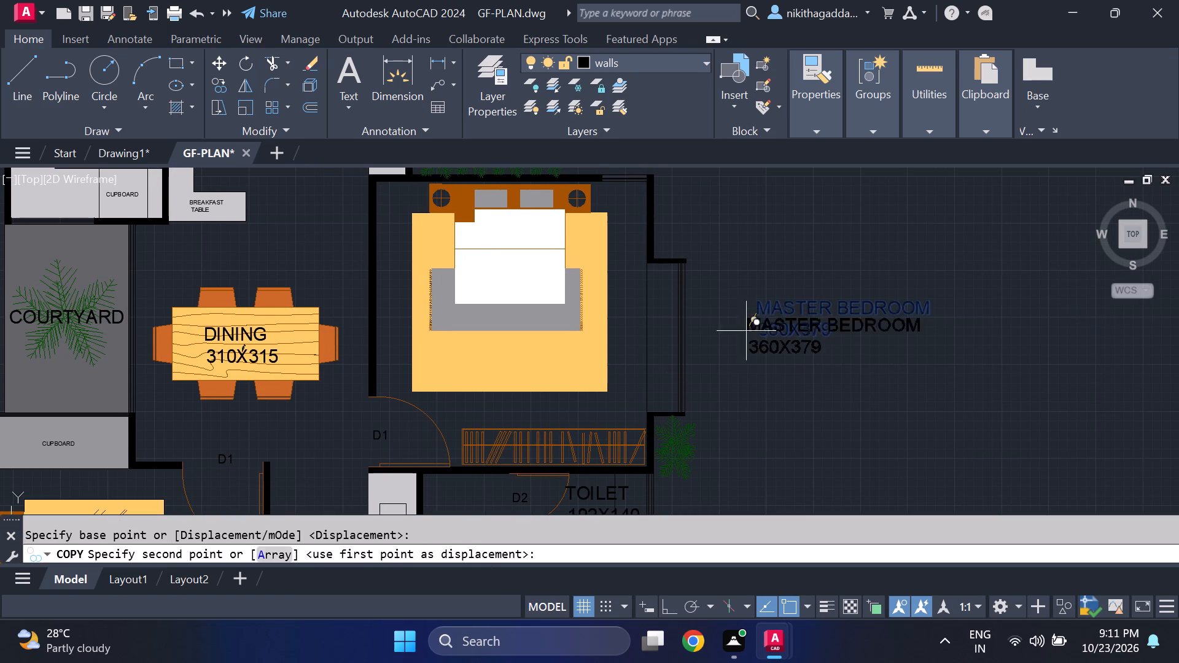
scroll(436, 292, up, 1)
click(431, 293)
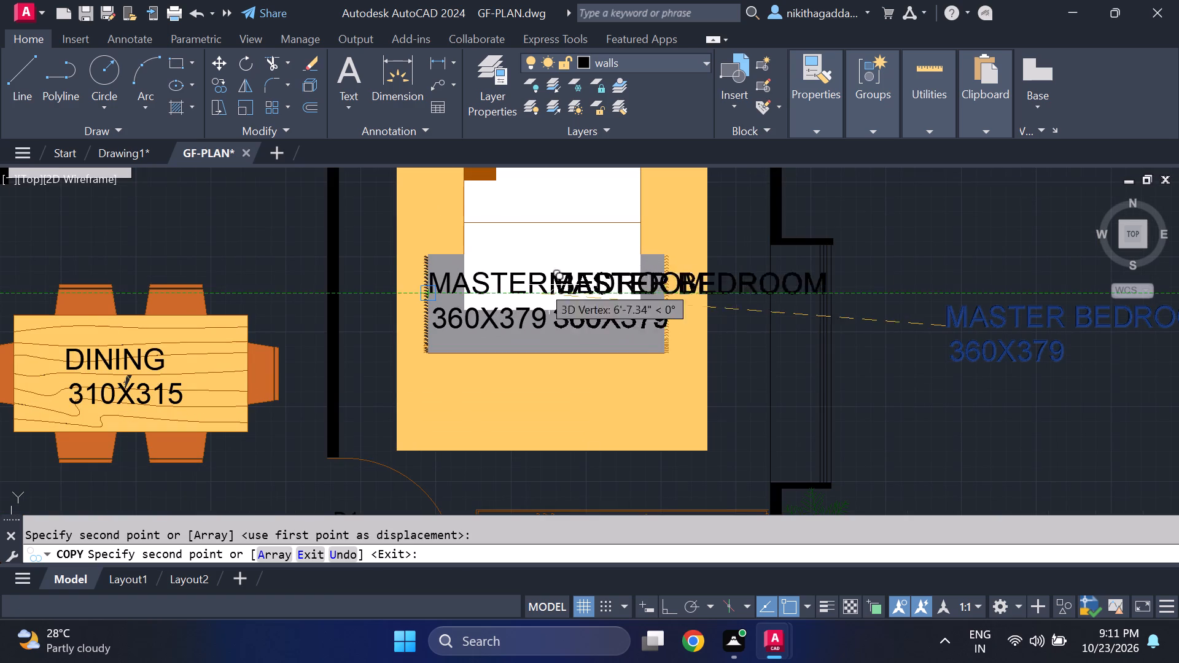
scroll(809, 304, down, 3)
key(Escape)
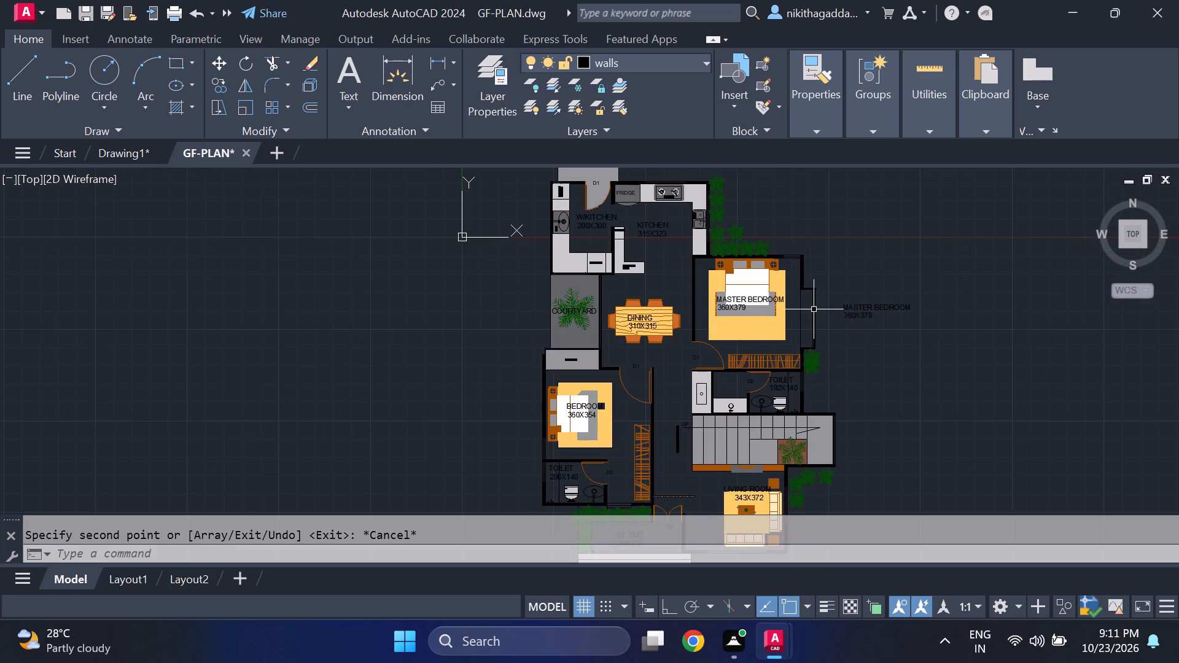
Delete the original MASTER BEDROOM 360X379 label left outside the plan.
click(882, 283)
click(868, 348)
key(Delete)
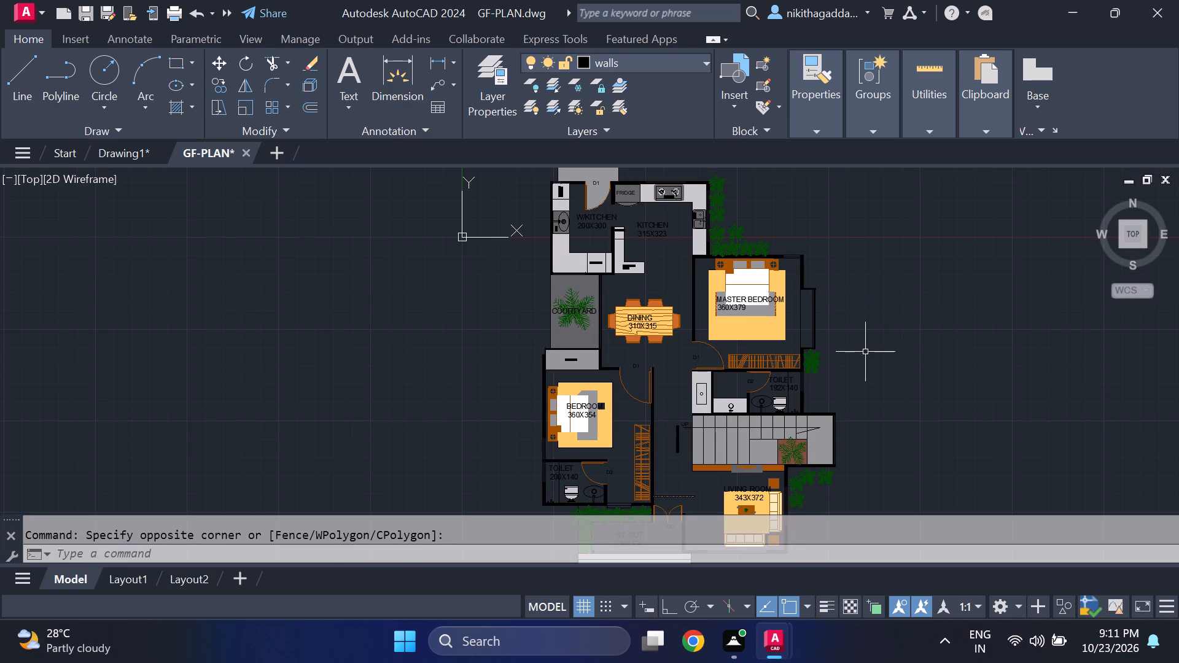
Switch to Layout1 and examine the rugs and room labels on the sheet.
click(117, 575)
middle_drag(470, 319, 487, 369)
scroll(486, 366, down, 2)
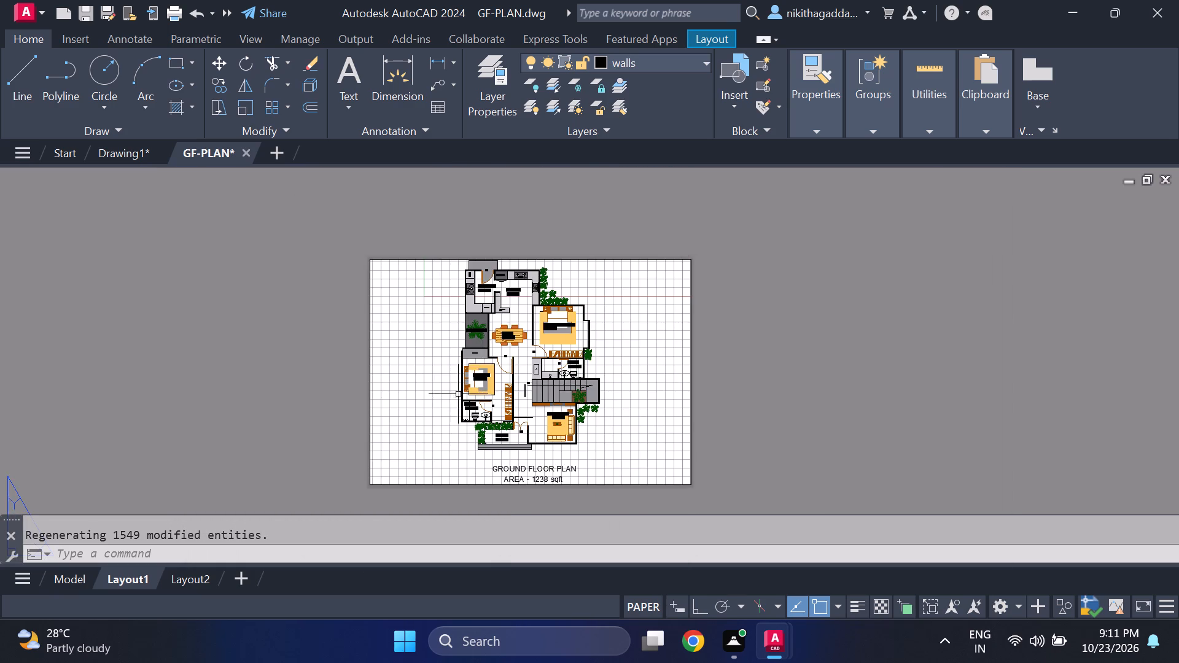
scroll(451, 406, up, 1)
middle_click(467, 416)
scroll(464, 416, up, 1)
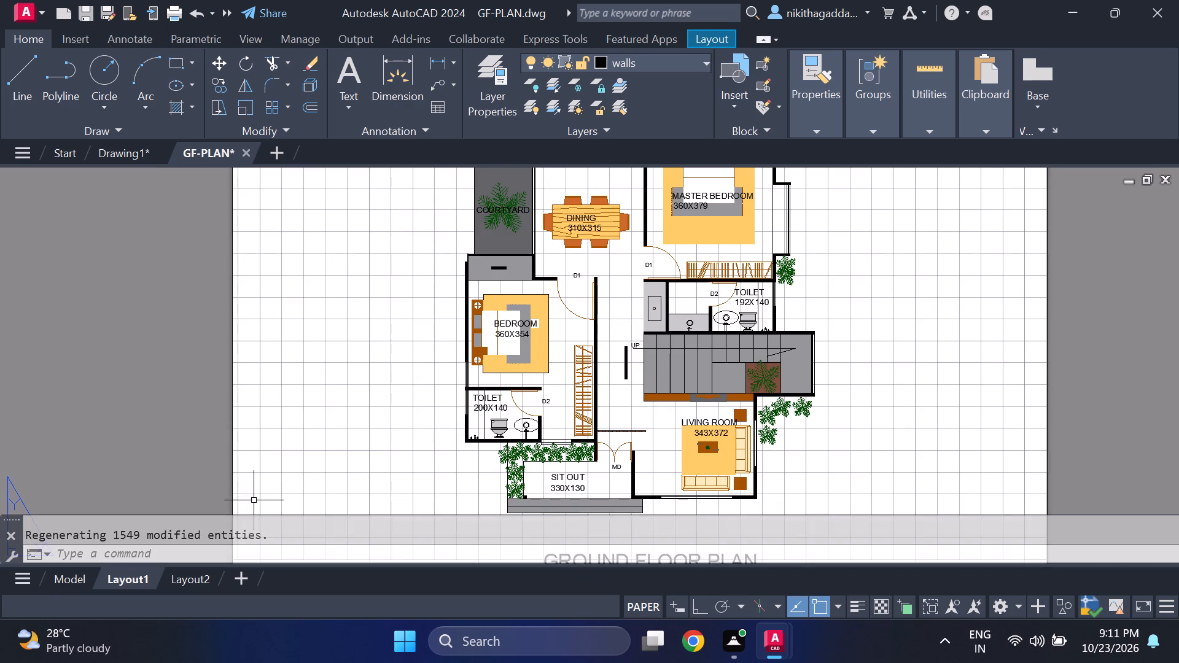
In model space, change the hatch colour of the rug around the BEDROOM 360X354 bed to 254,234,185.
scroll(321, 423, down, 1)
click(55, 583)
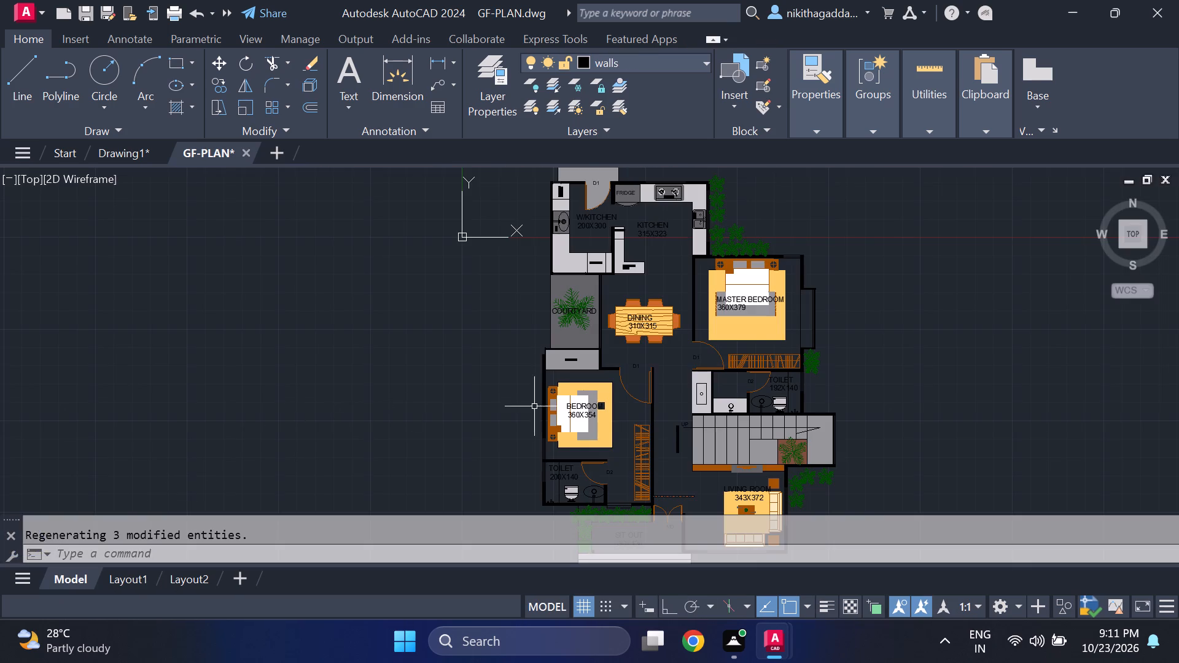
scroll(612, 430, up, 1)
click(601, 430)
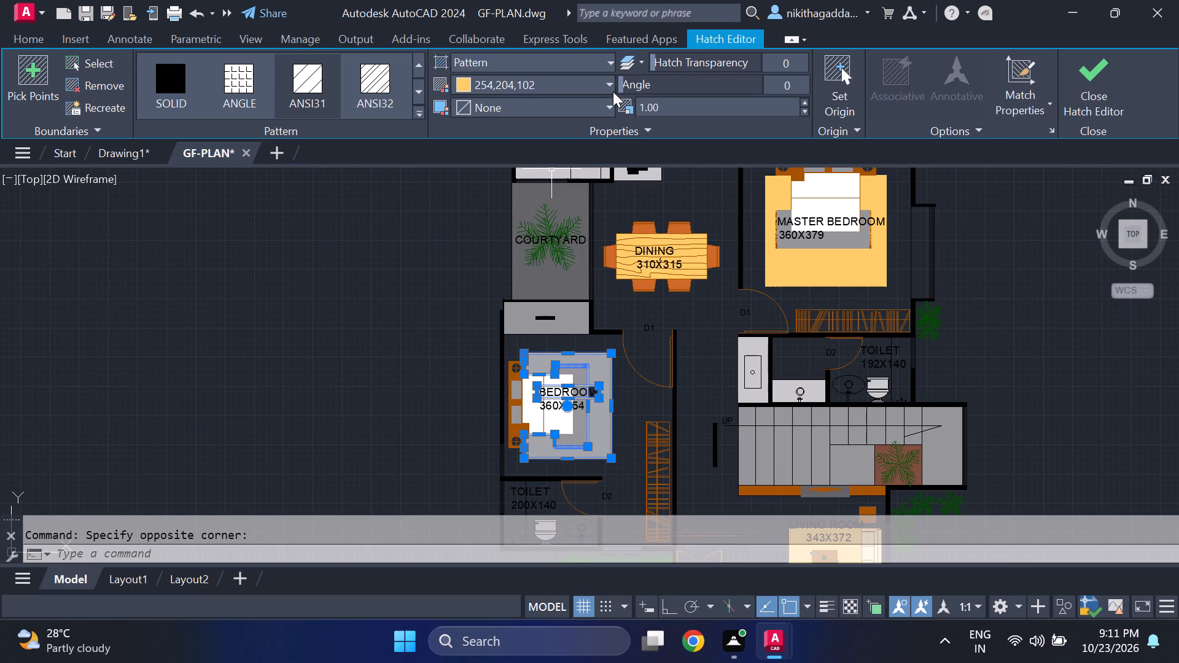
click(610, 90)
click(504, 231)
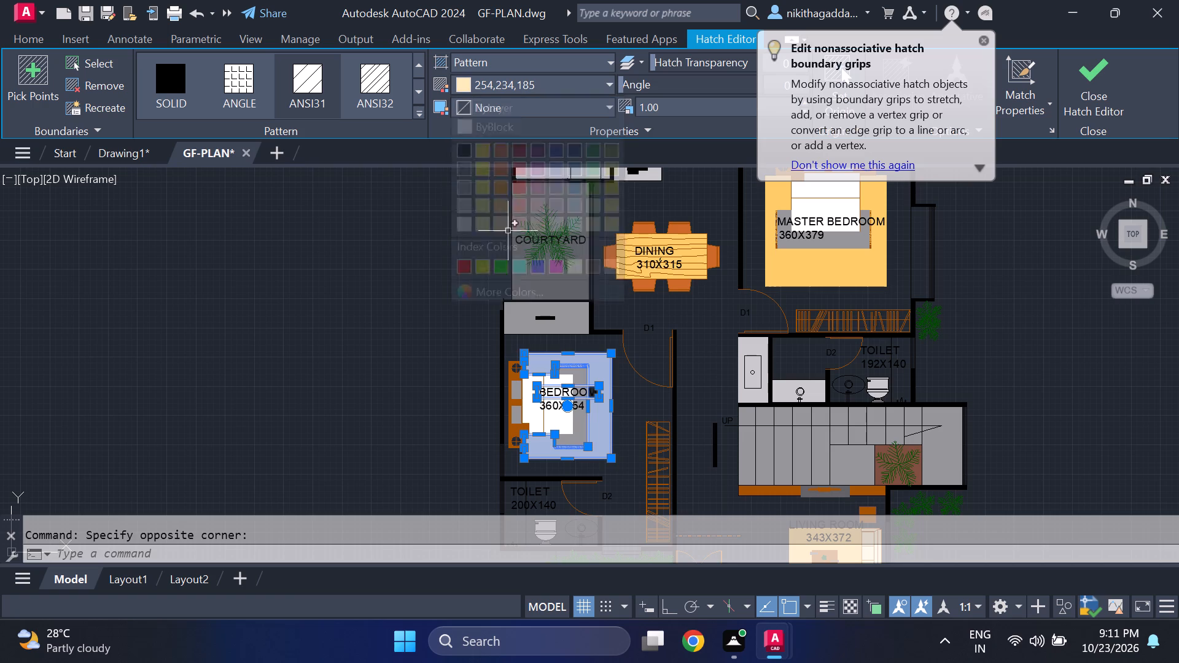
click(1099, 85)
Change the hatch colour of the master bedroom rug to 254,234,185.
middle_drag(983, 229, 916, 303)
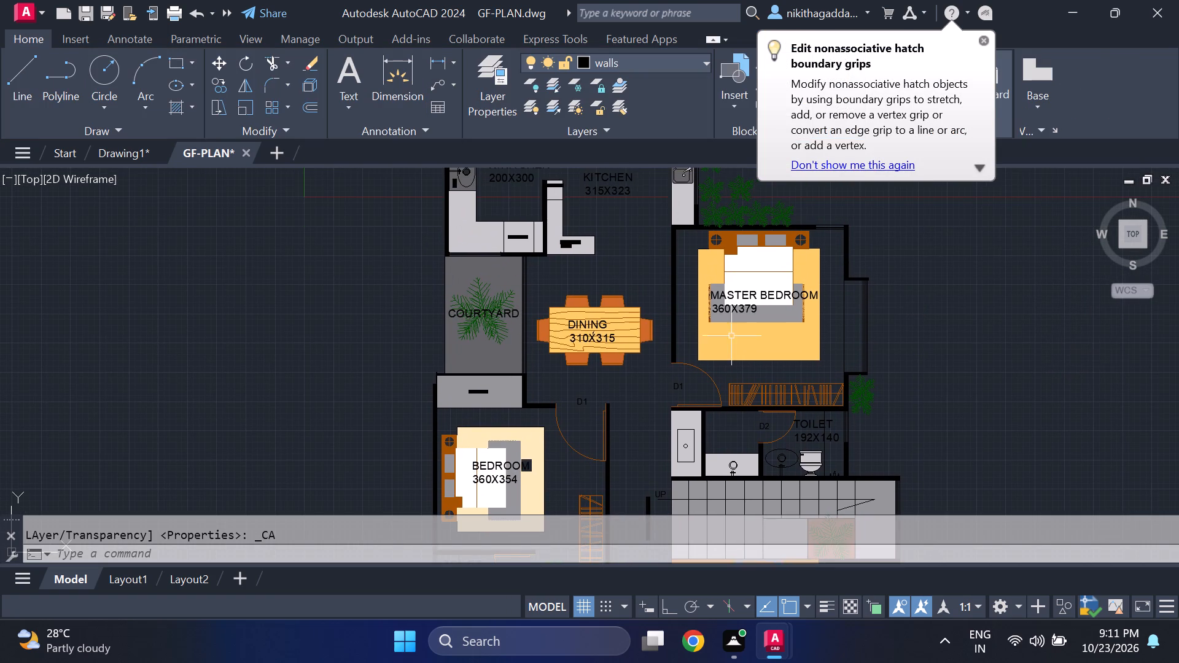
click(721, 354)
click(593, 89)
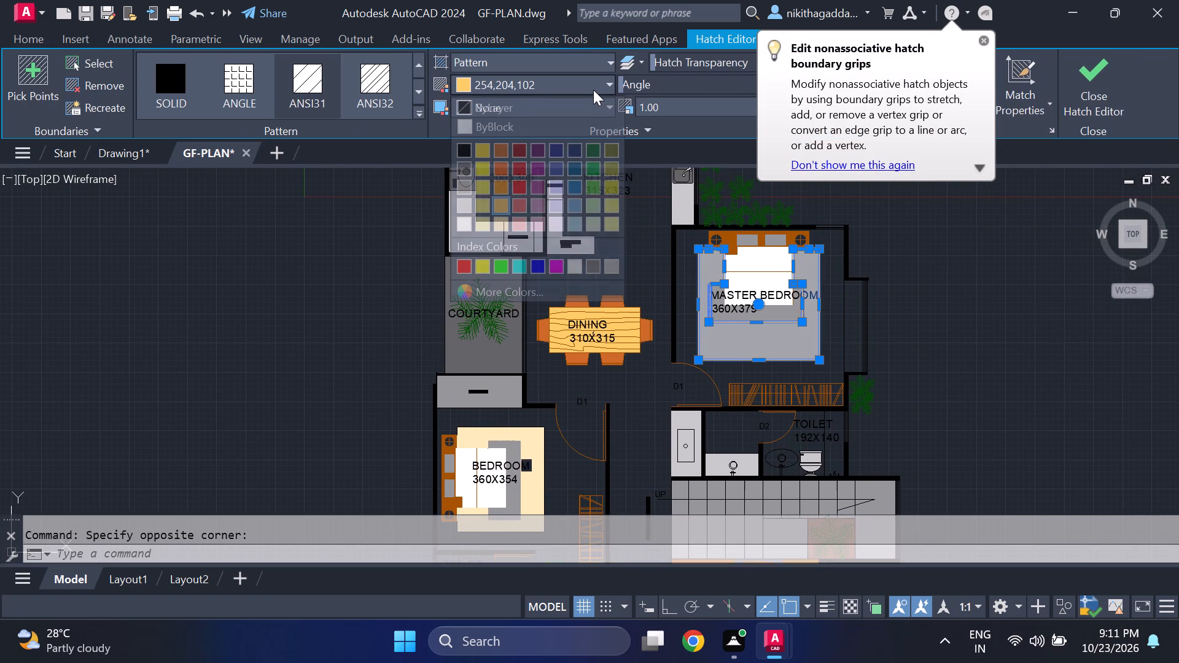
click(497, 226)
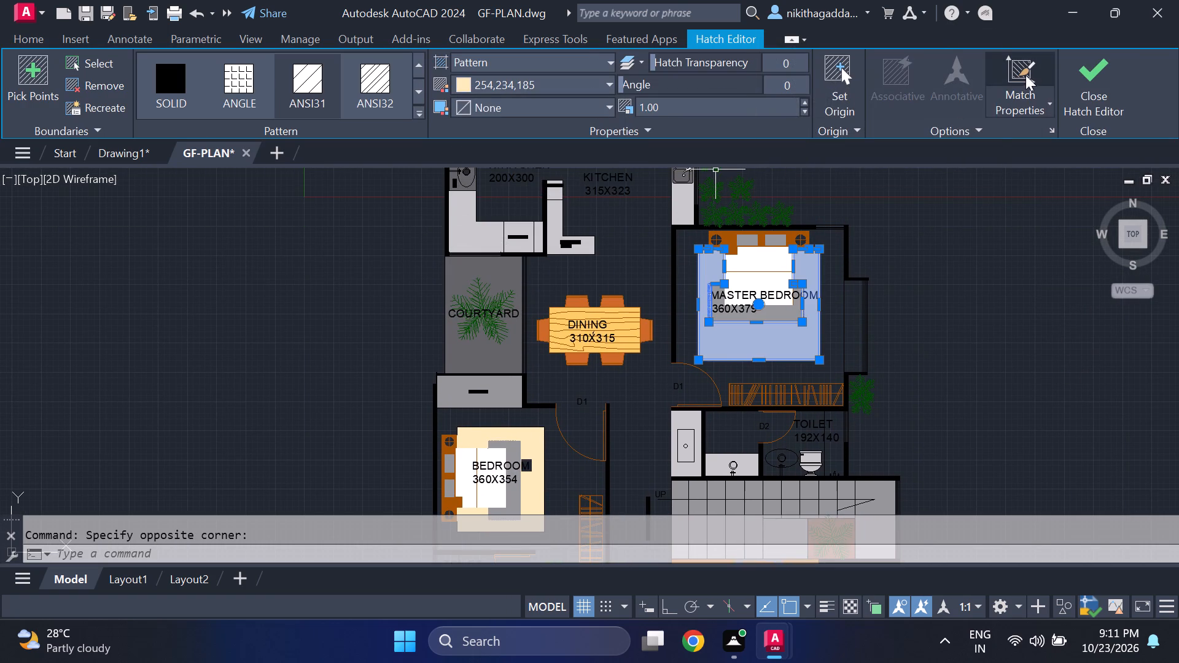
click(1080, 77)
Switch to Layout1 and start plotting it as a single sheet.
scroll(858, 204, down, 2)
scroll(768, 223, up, 1)
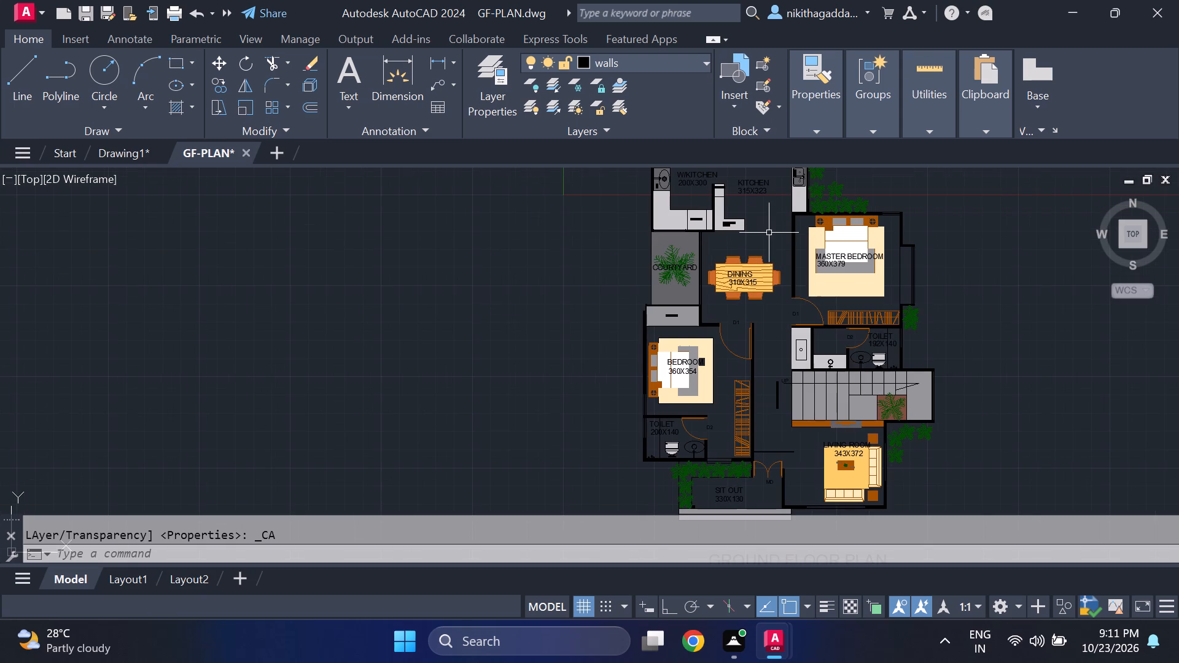
click(126, 588)
right_click(134, 584)
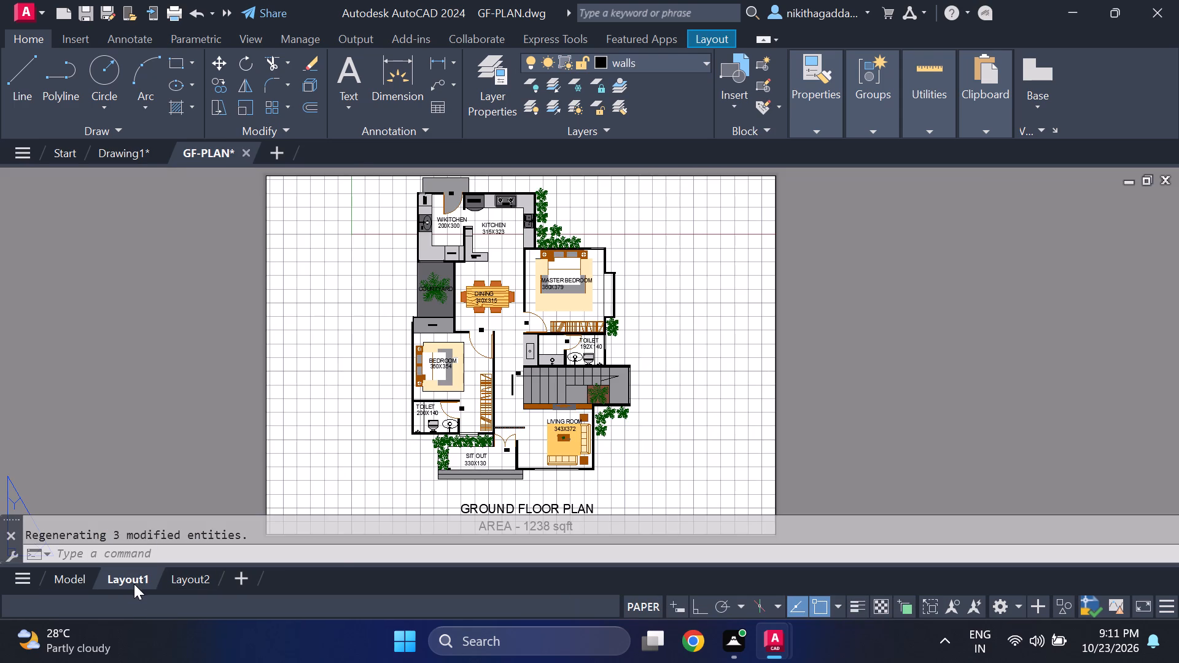
click(220, 363)
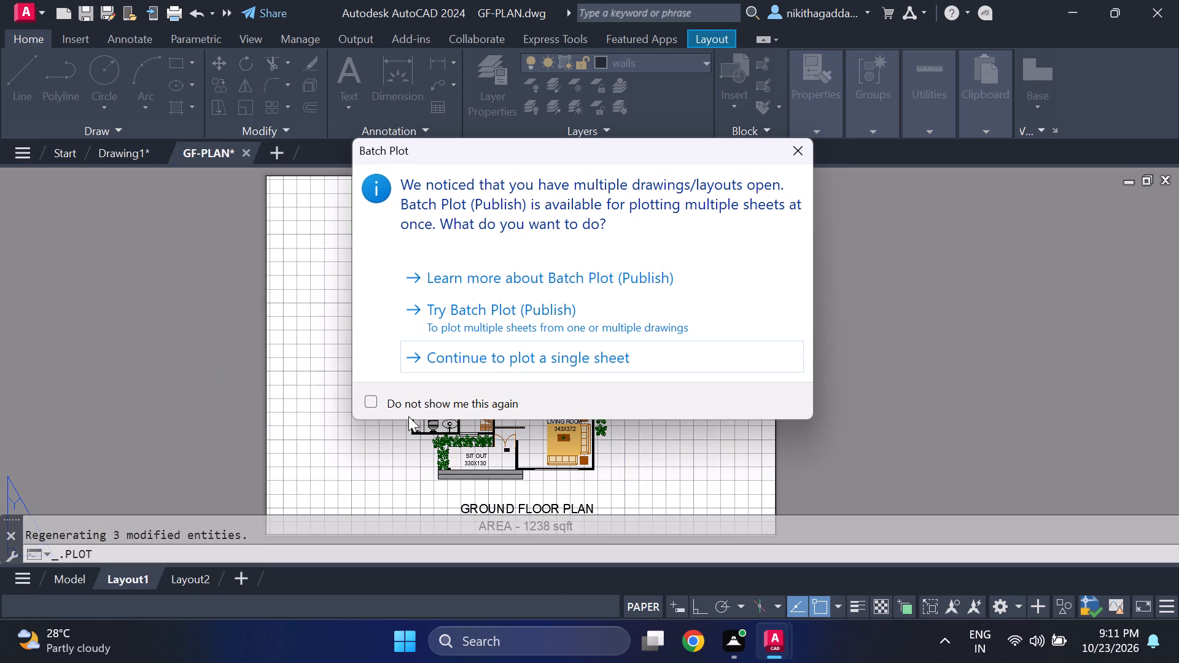
click(527, 350)
Preview the Layout1 plot and examine the rug colours, room labels and sheet composition.
click(297, 533)
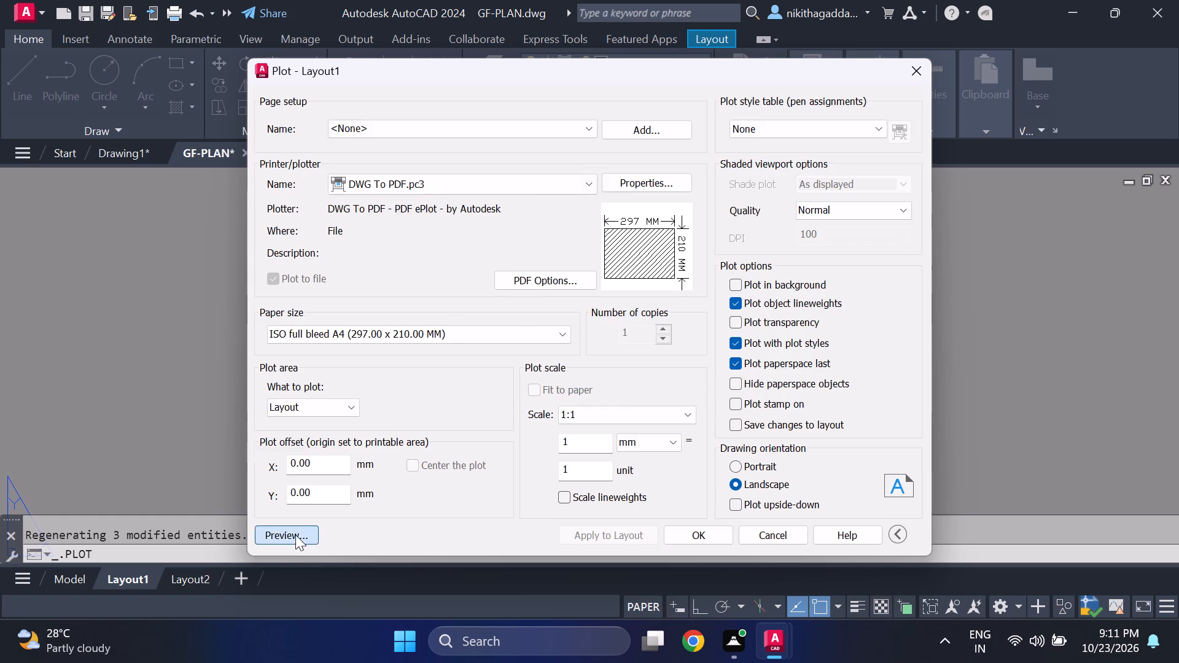
scroll(564, 371, up, 1)
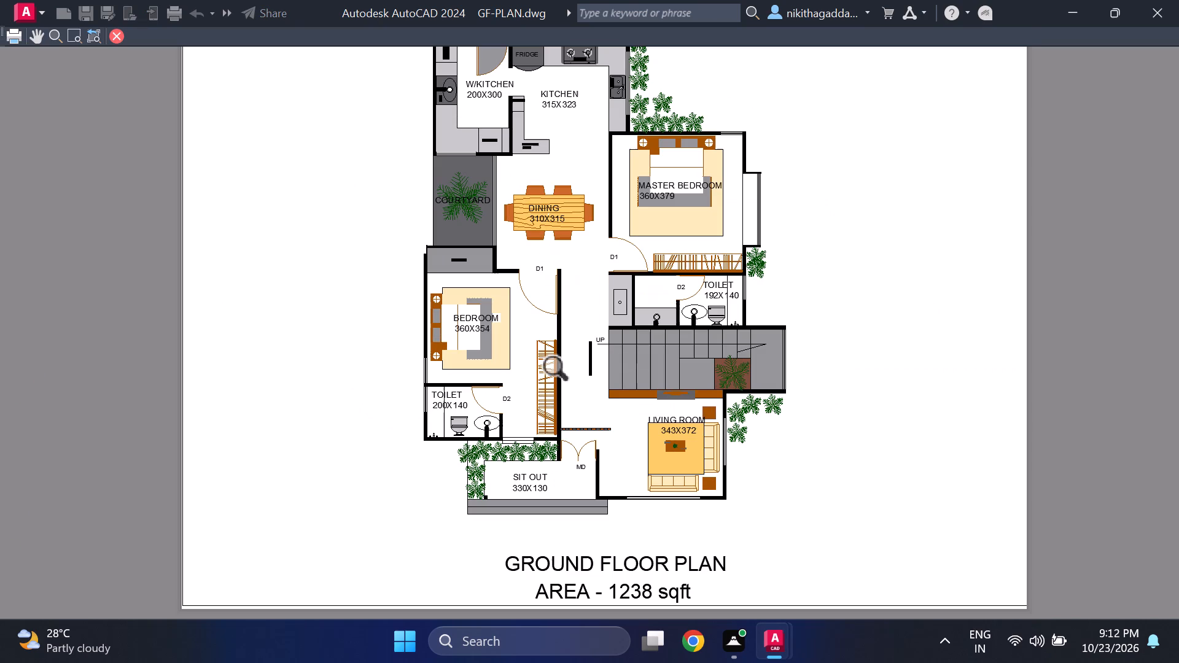
scroll(567, 365, down, 2)
scroll(494, 328, up, 1)
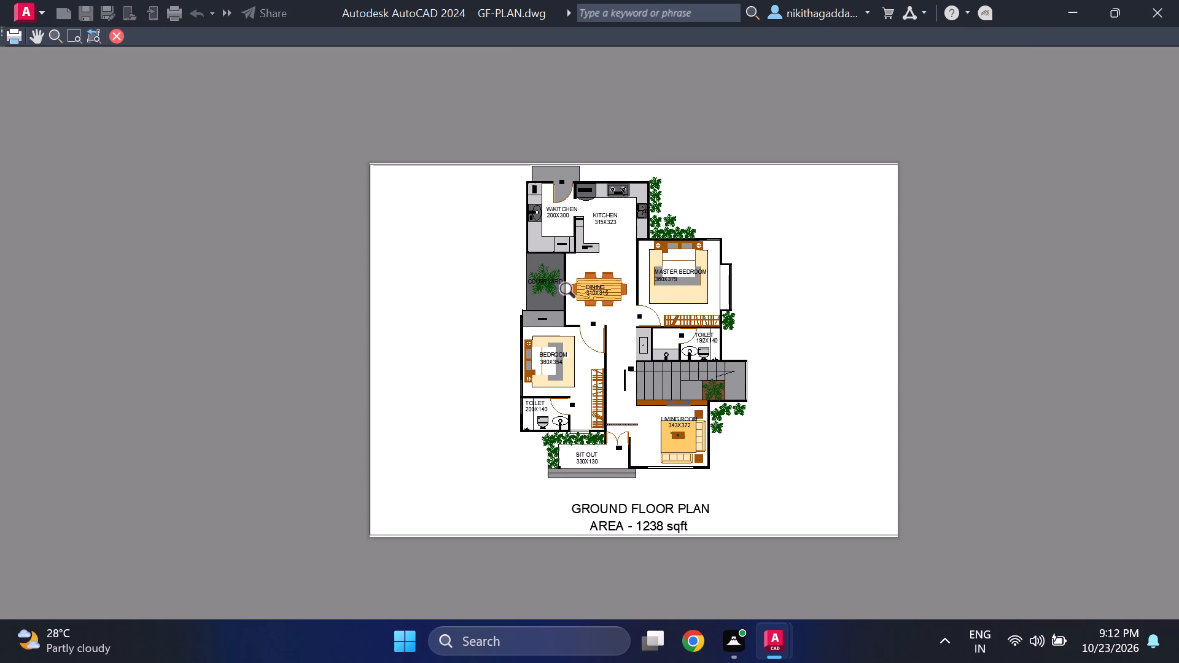
scroll(576, 292, up, 1)
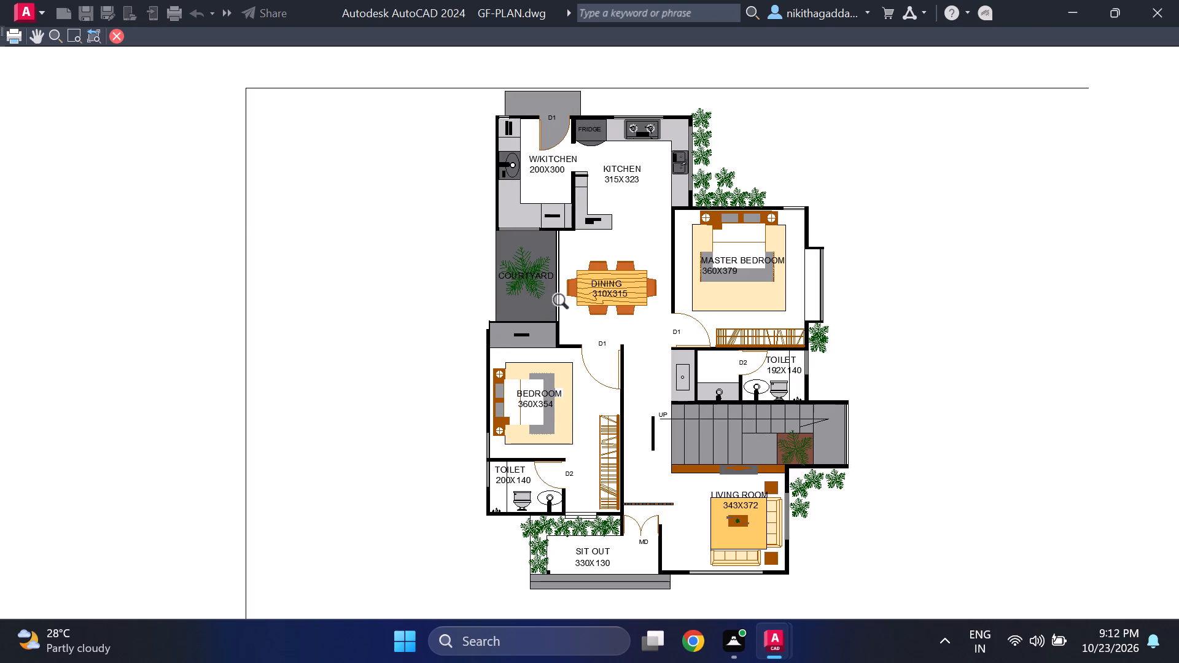
scroll(534, 305, up, 1)
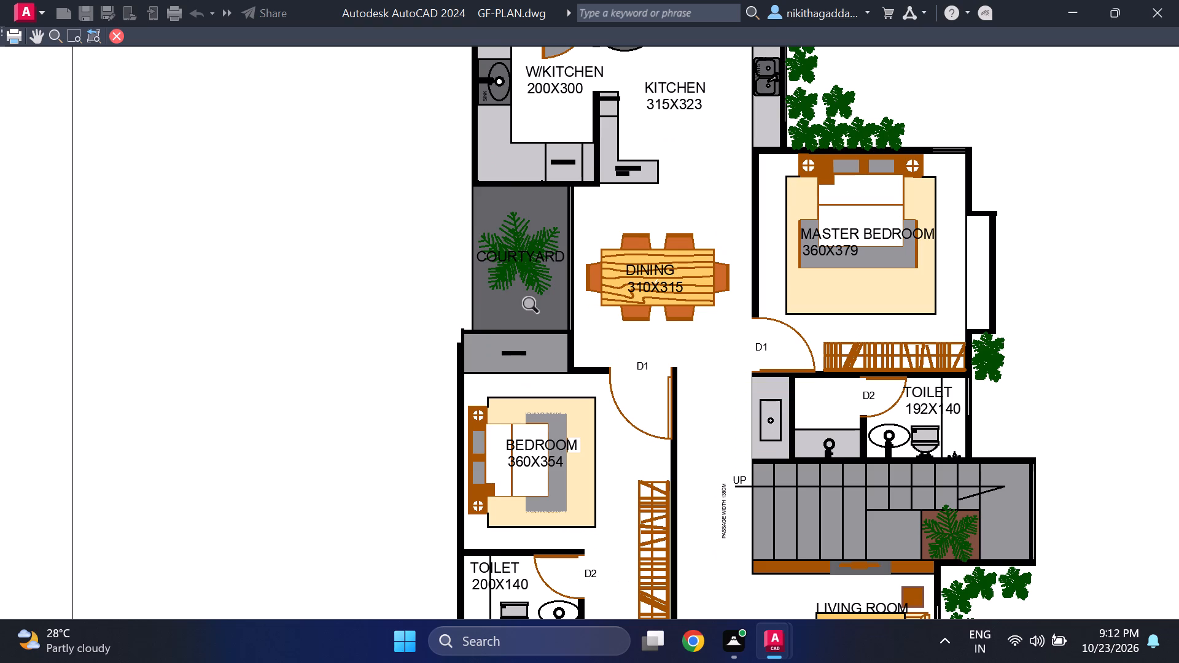
scroll(541, 317, down, 1)
scroll(675, 497, up, 2)
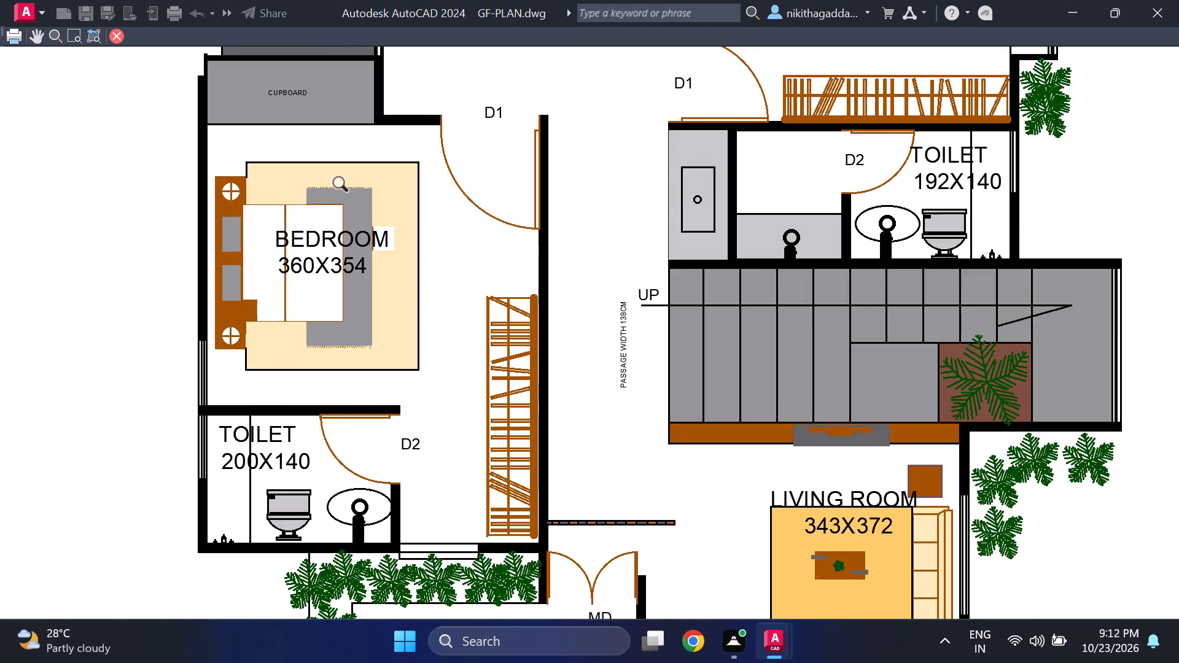
scroll(328, 201, down, 2)
scroll(441, 251, up, 2)
middle_drag(452, 255, 535, 363)
scroll(537, 365, down, 3)
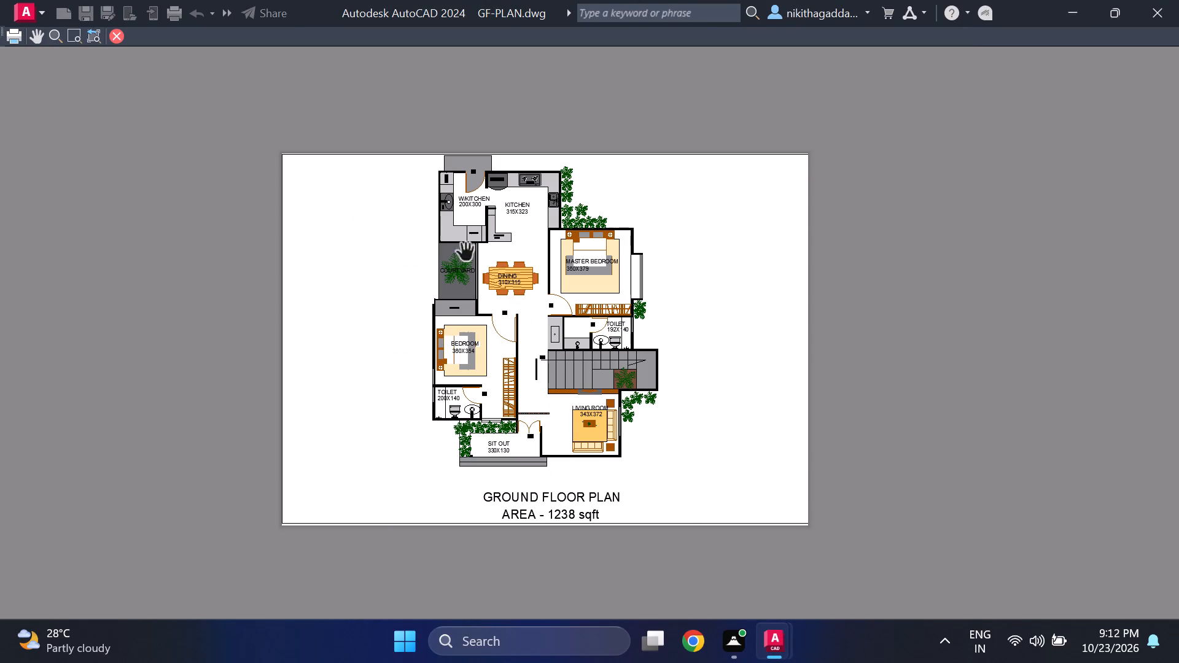
click(117, 39)
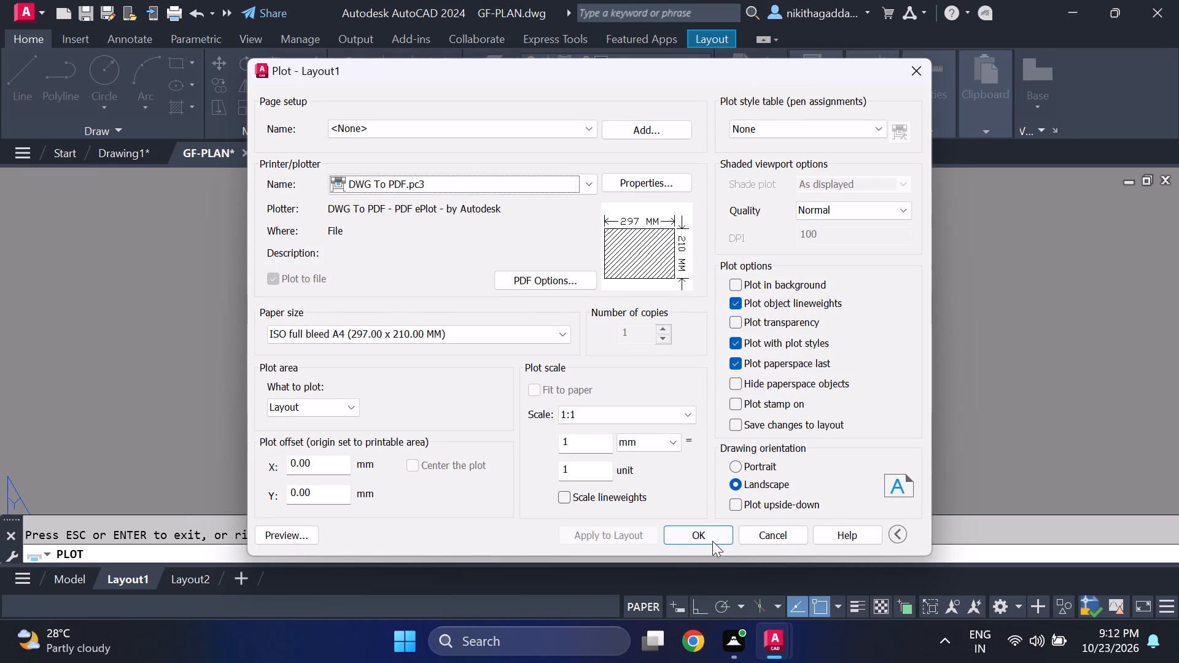
Plot Layout1 to PDF, saving it in Documents as GF-PLAN-Layout1.pdf.
click(709, 537)
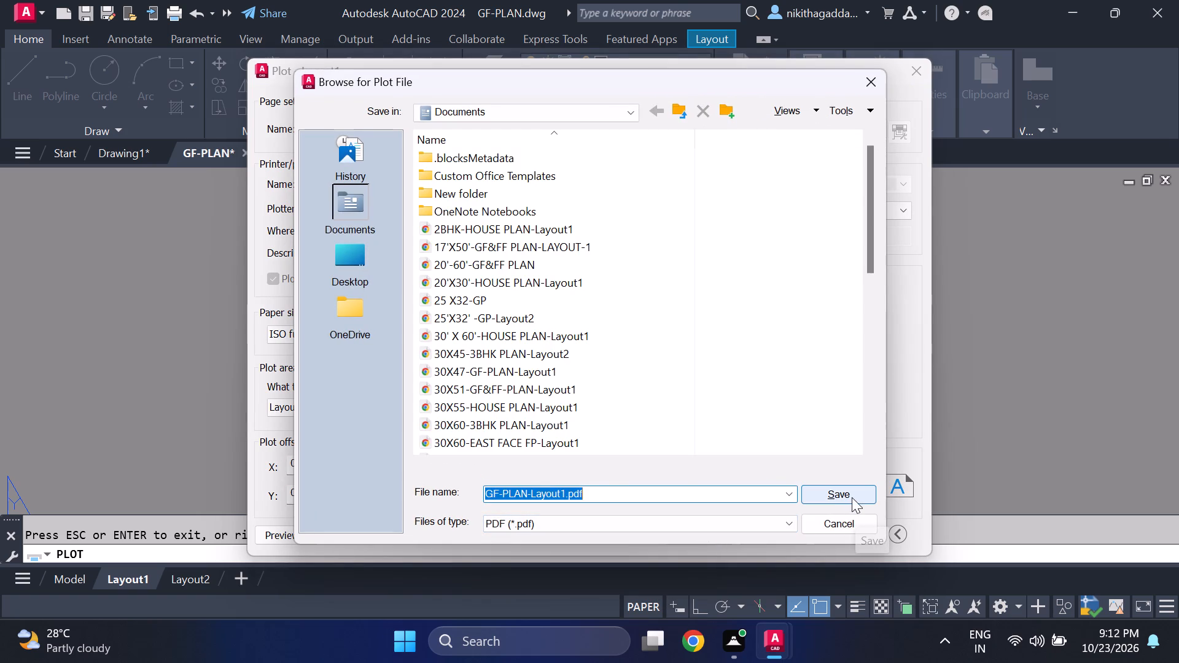
click(852, 497)
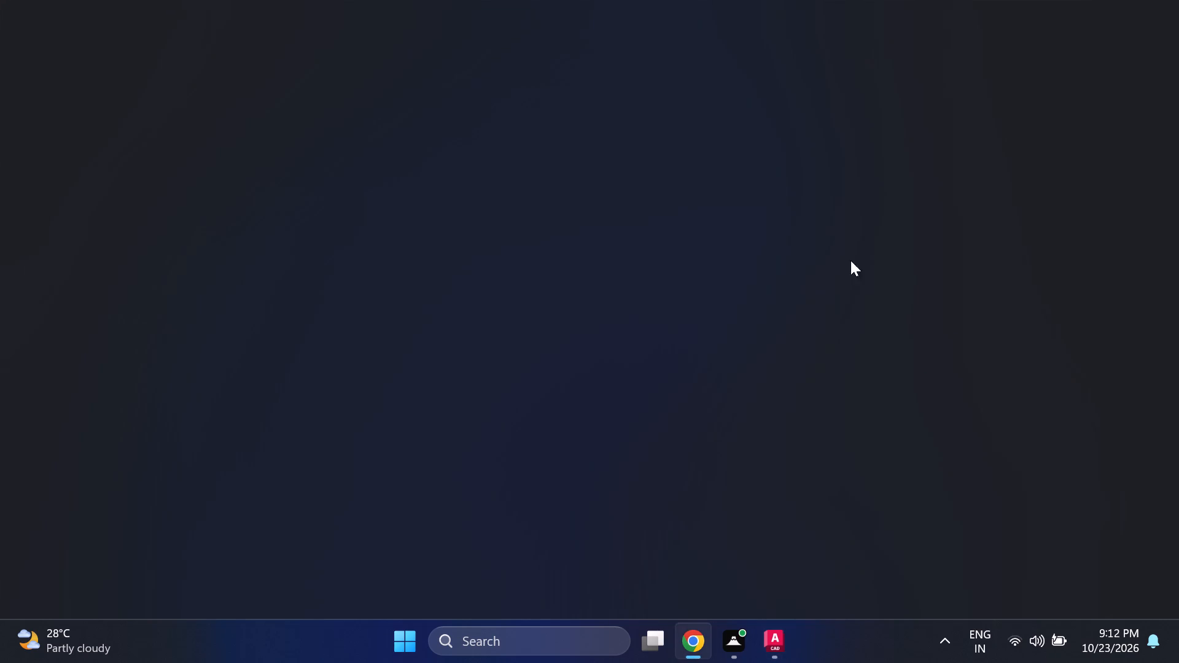
Review the floor plan in the plotted PDF in Chrome and close the browser window.
scroll(935, 238, down, 2)
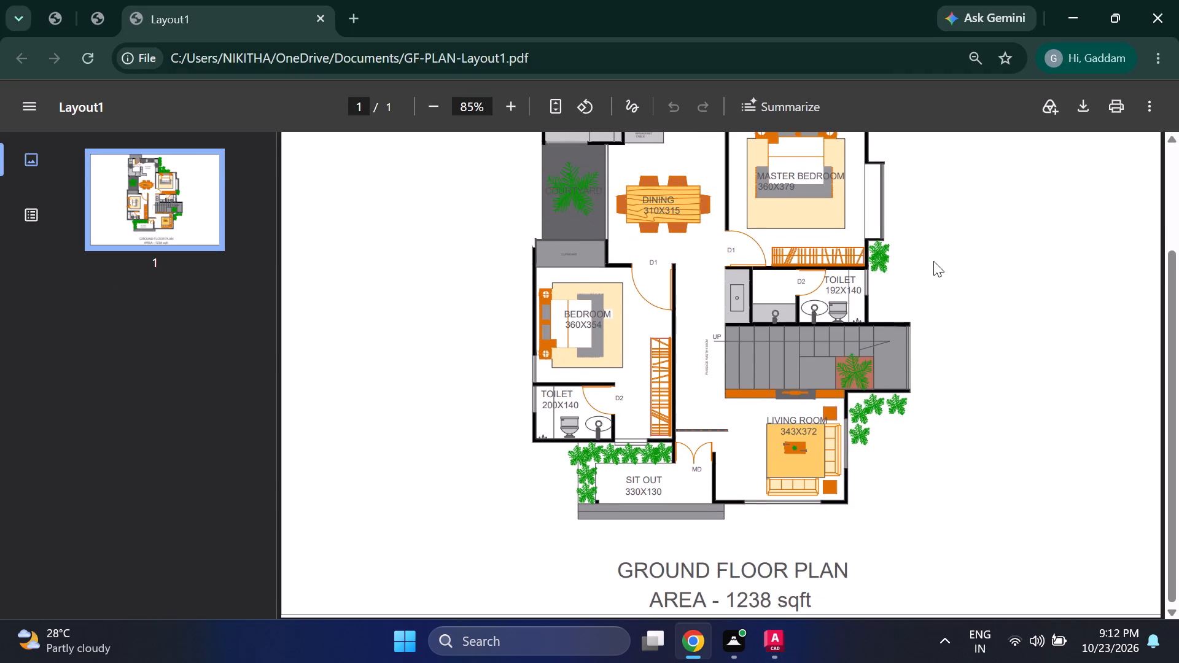
scroll(943, 269, up, 2)
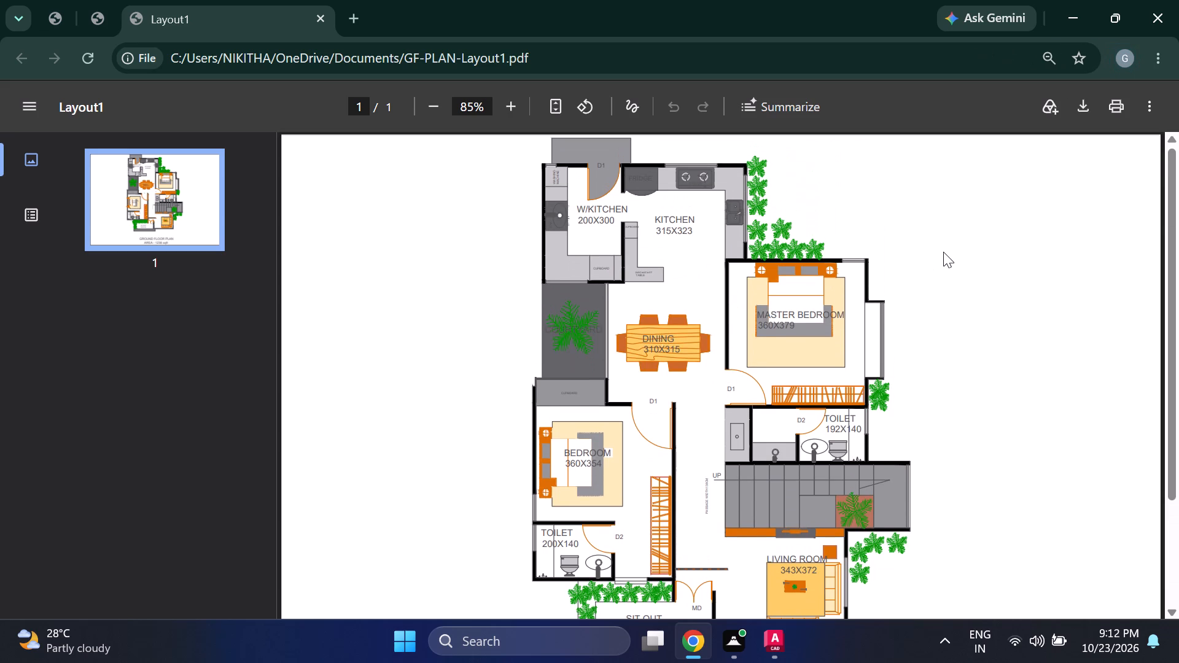
scroll(951, 279, down, 1)
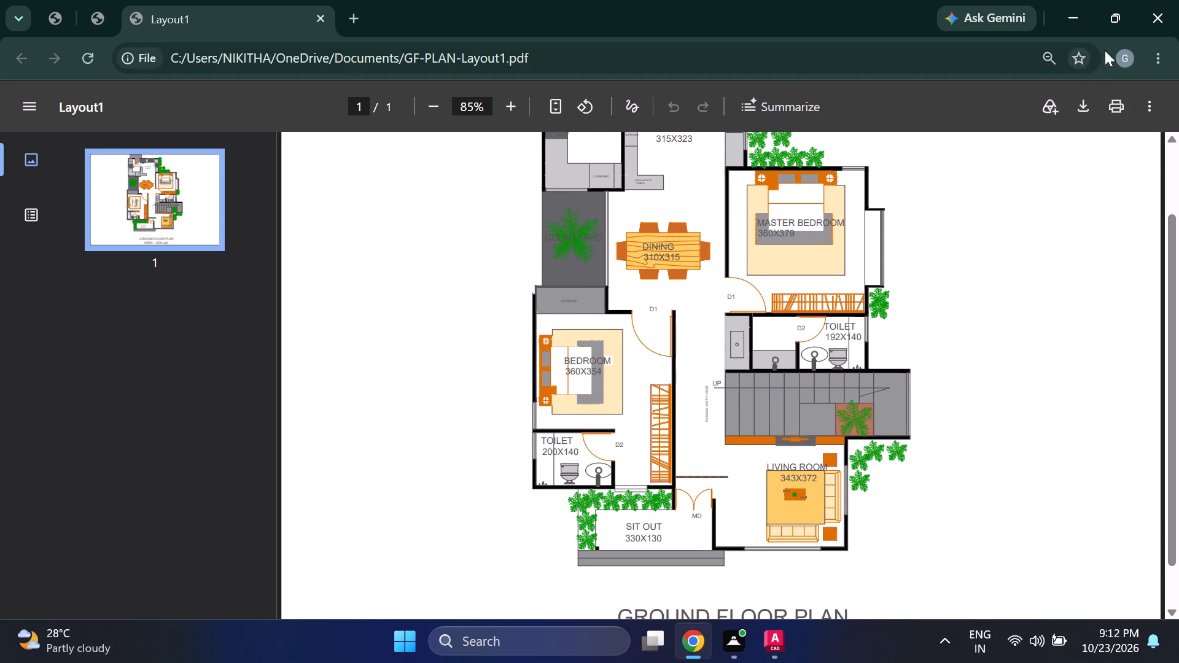
click(1157, 20)
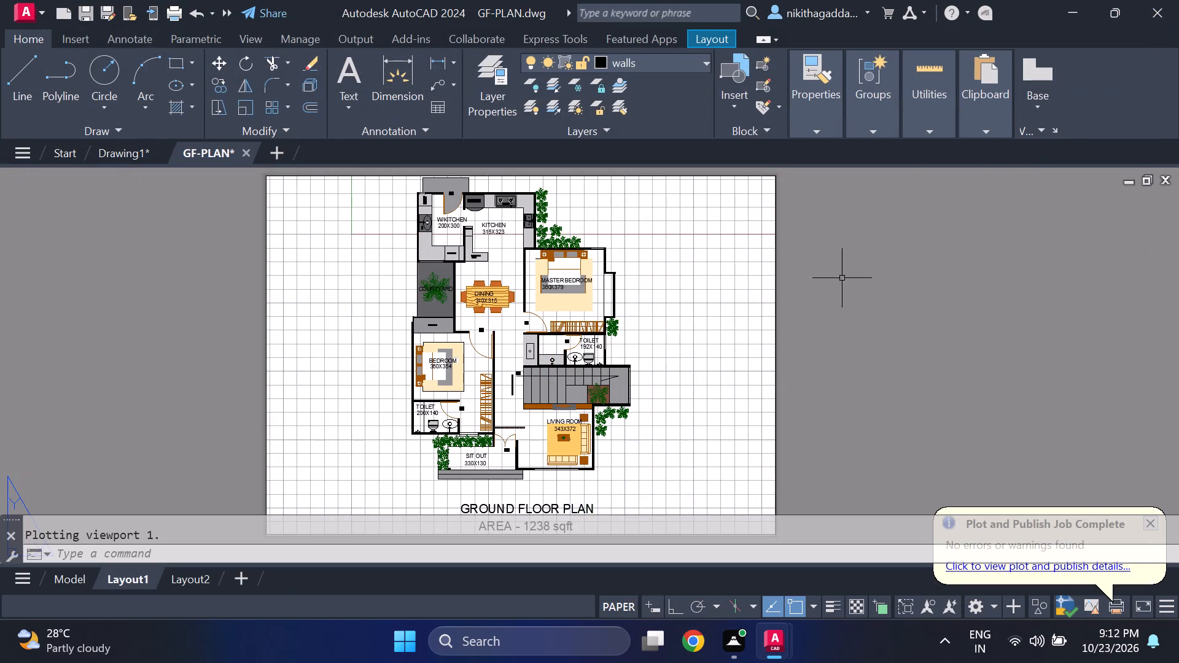
Quit AutoCAD, saving the changes to GF-PLAN.dwg and discarding those to Drawing1.dwg.
click(1178, 0)
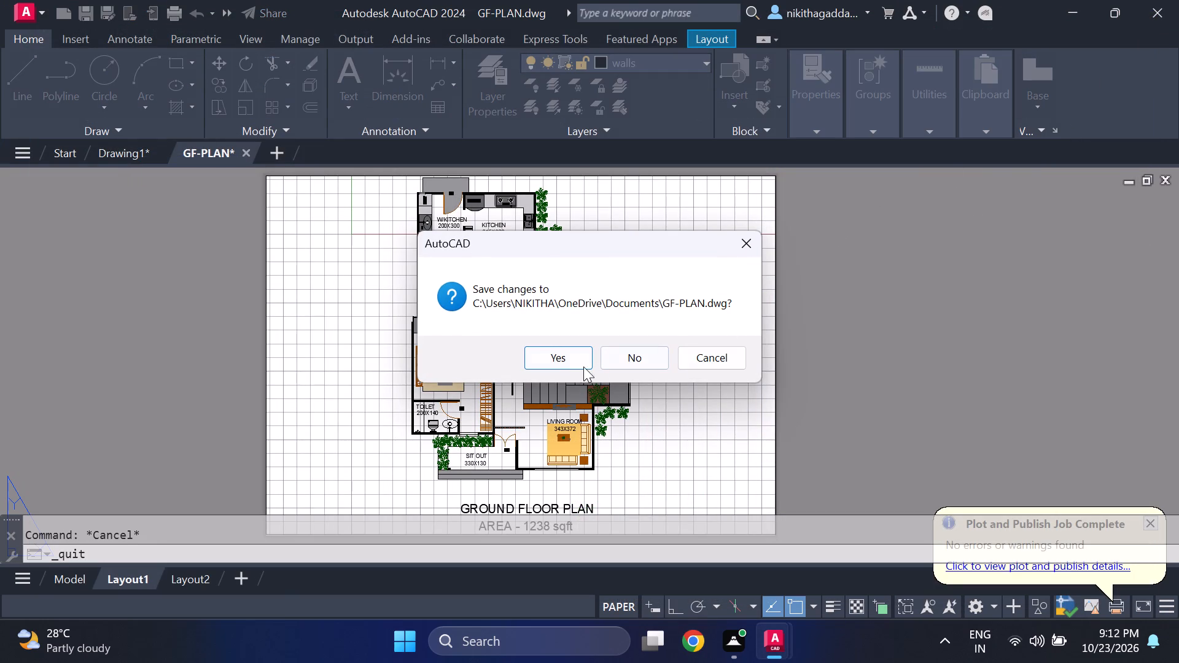
click(562, 354)
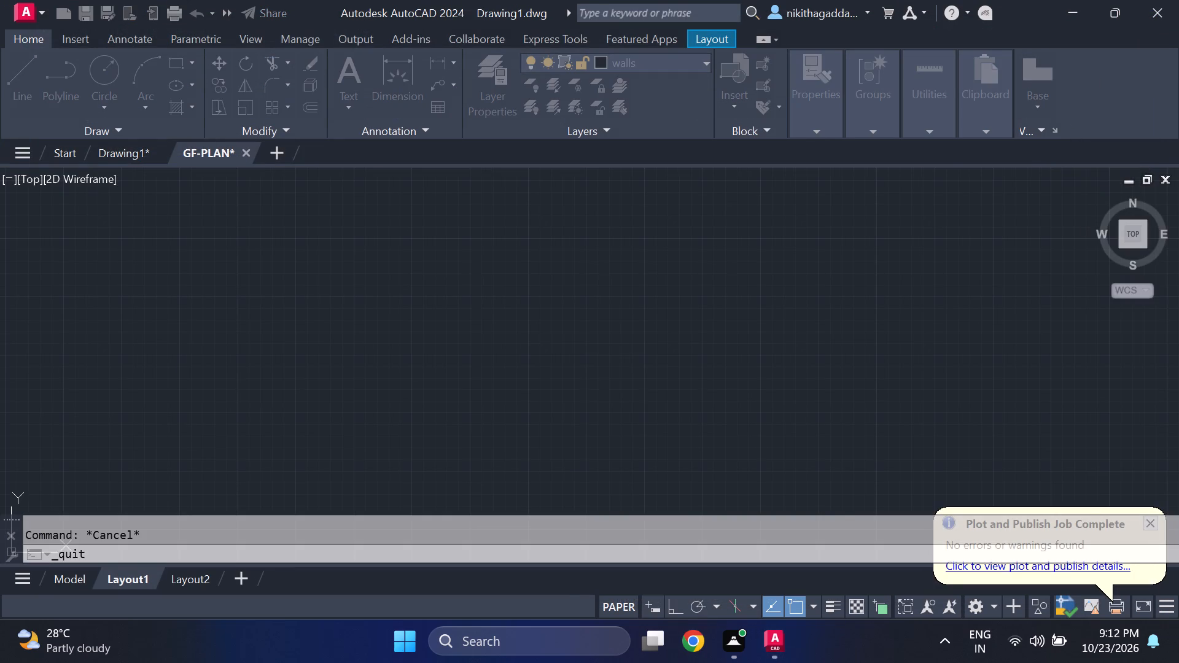
click(607, 347)
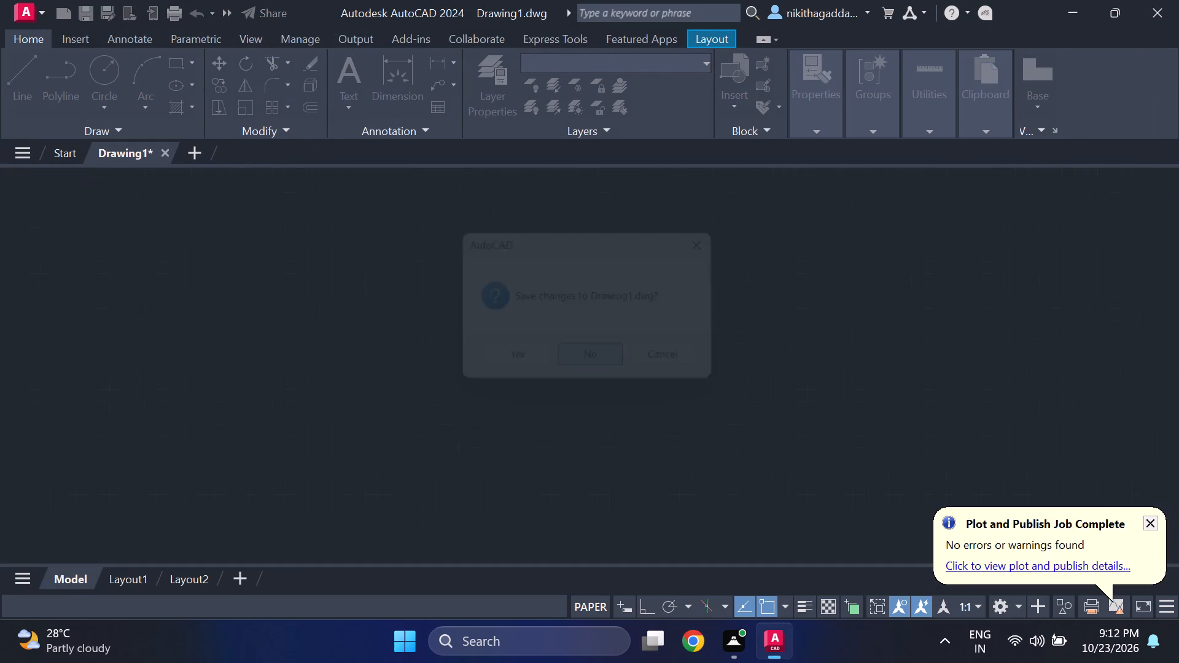